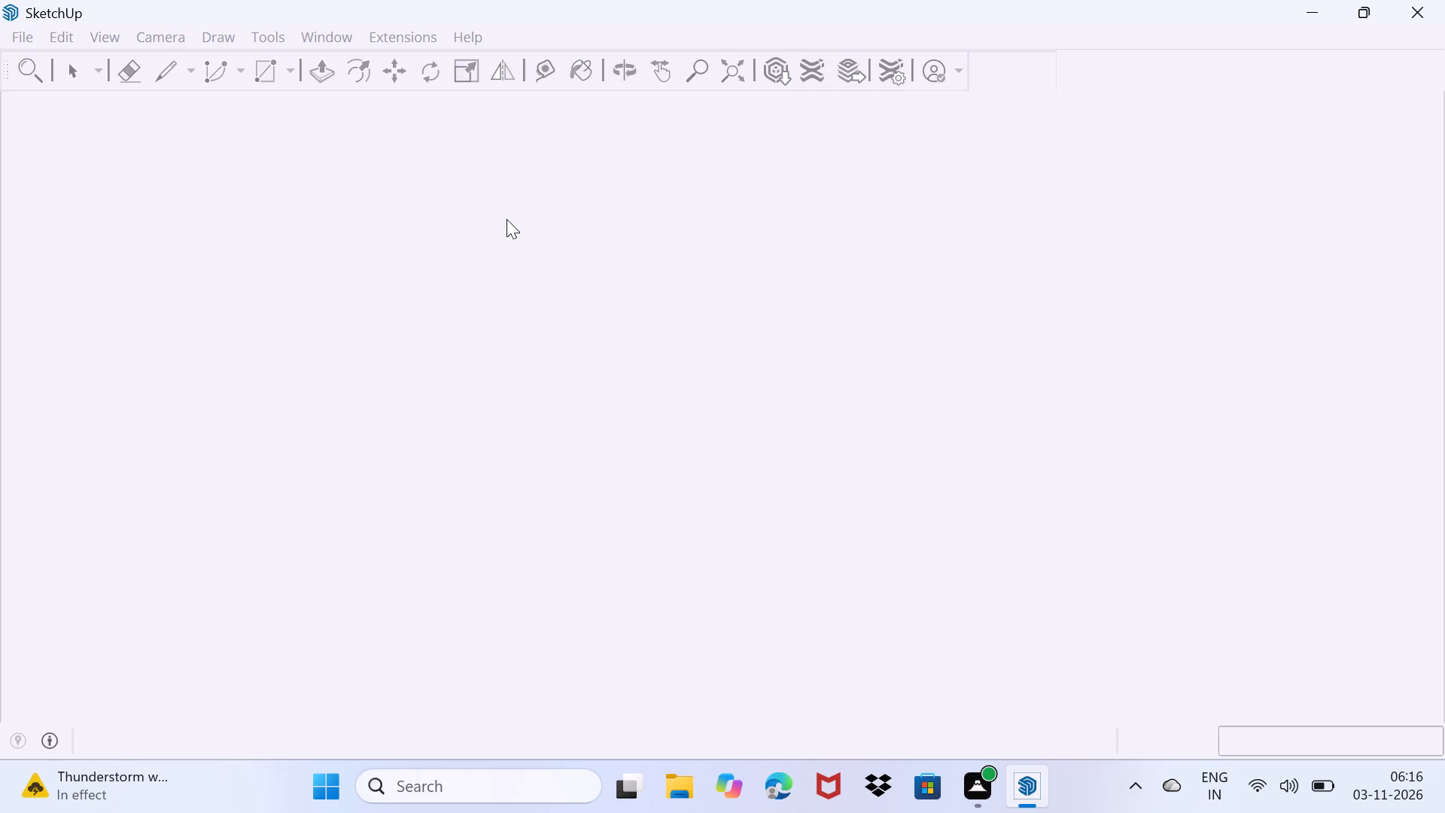
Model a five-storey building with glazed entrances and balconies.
Dismiss the extension update notice without opening the Extension Manager.
{"action": "scroll", "coordinate": [660, 450], "scroll_direction": "down", "scroll_amount": 1}
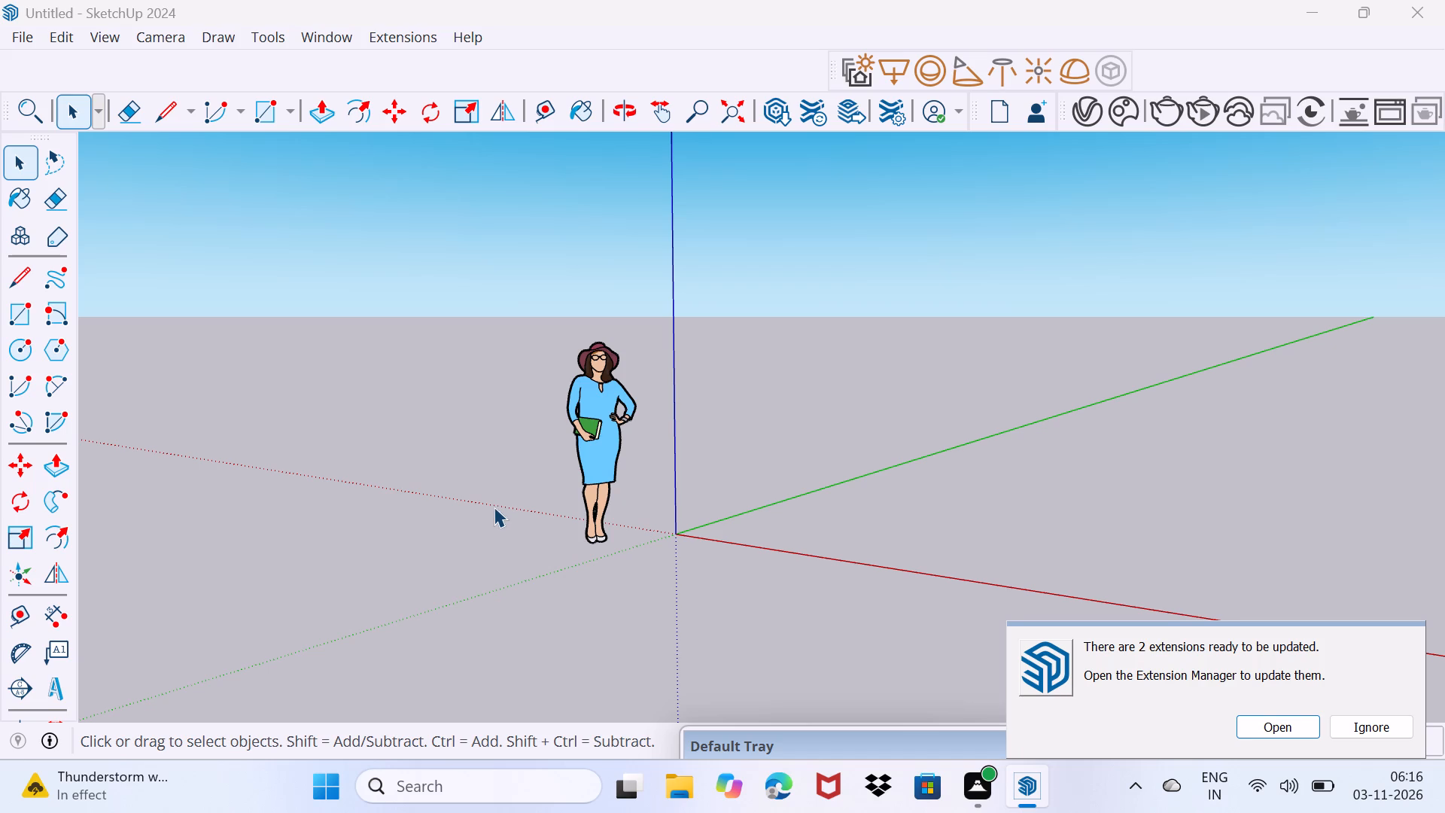
{"action": "middle_click_drag", "start_coordinate": [492, 508], "coordinate": [778, 483]}
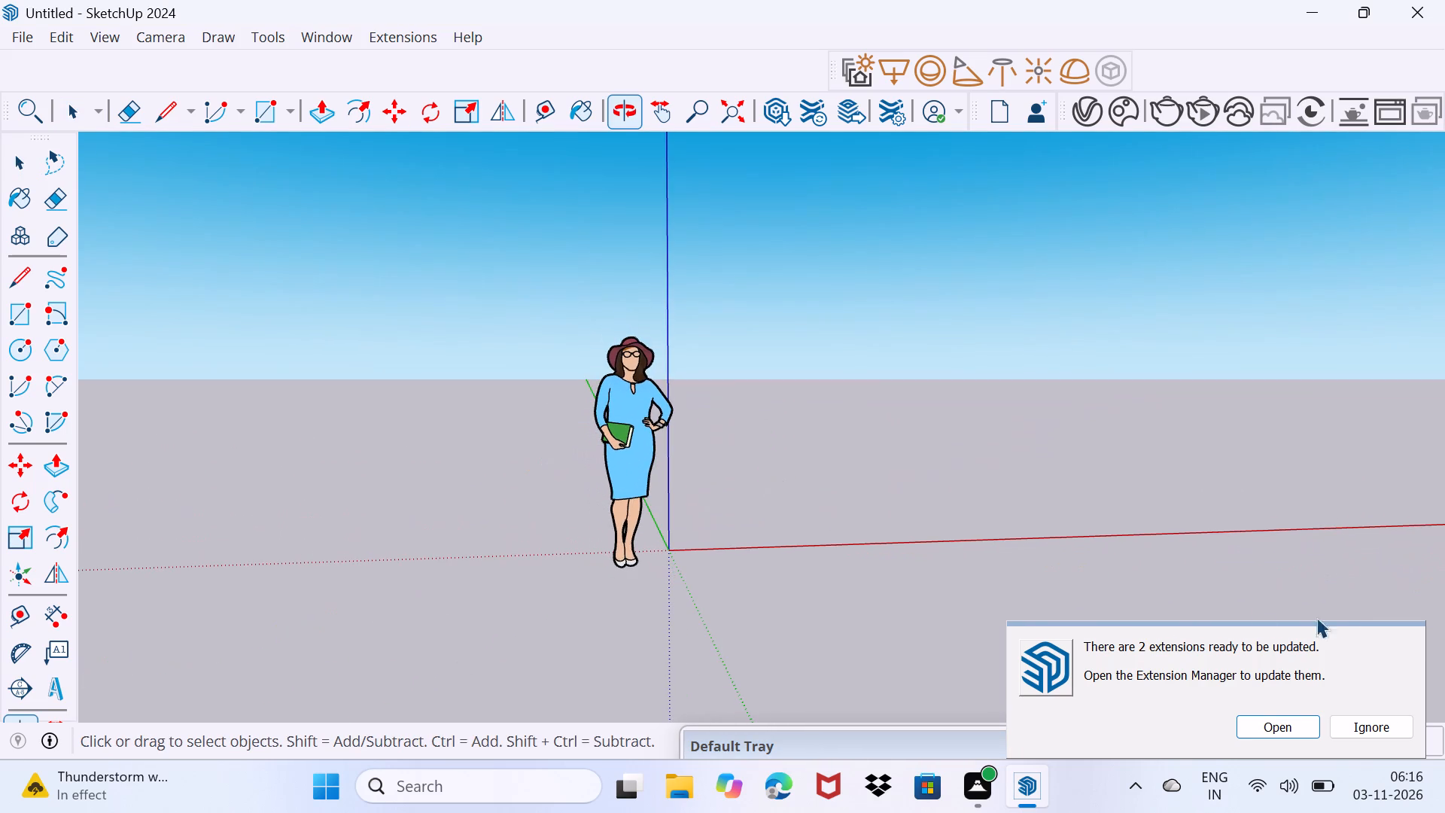
{"action": "left_click", "coordinate": [1373, 733]}
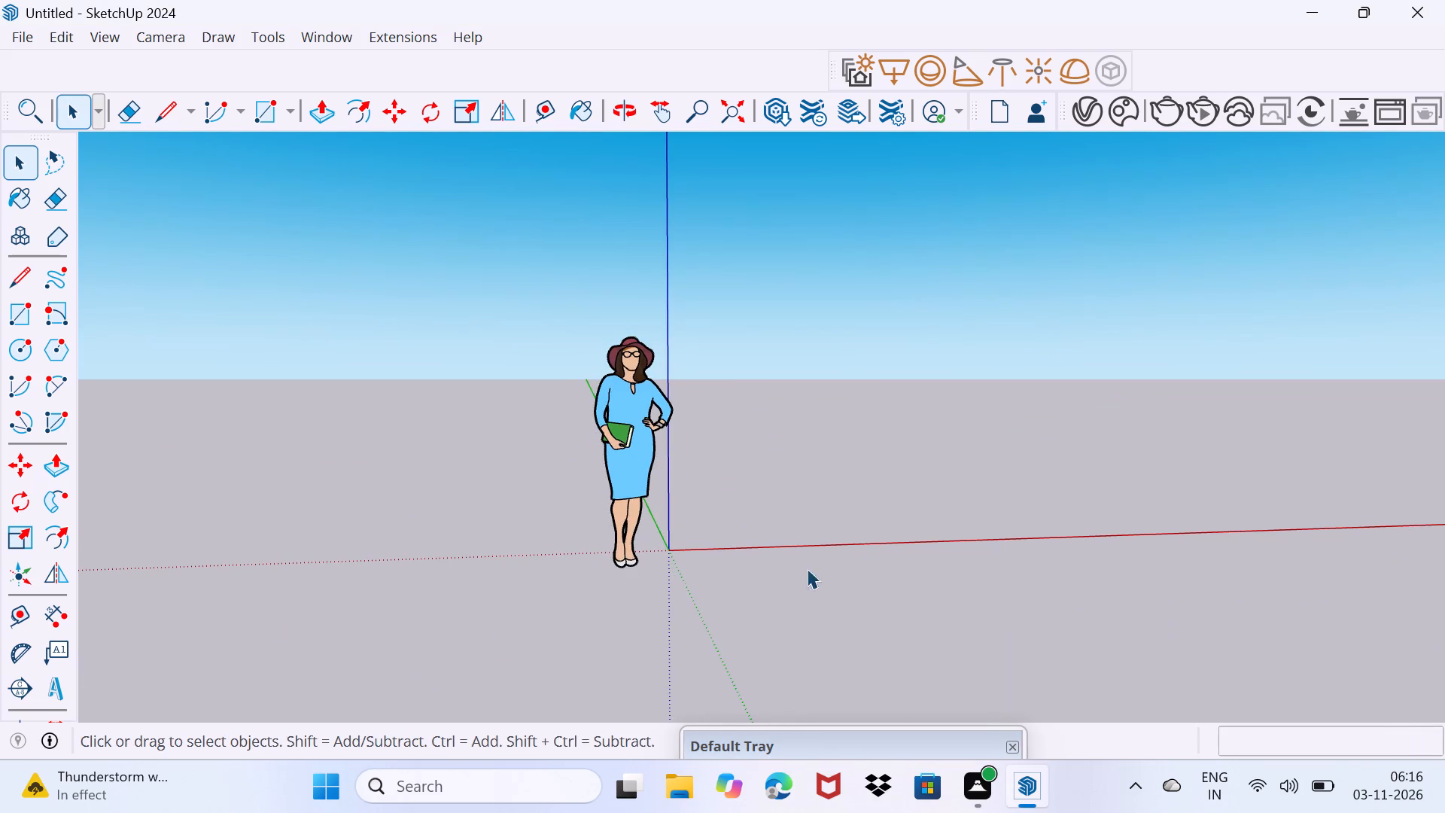
Draw a 70' by 60' rectangle on the ground along the red axis, just past the origin.
{"action": "scroll", "coordinate": [452, 541], "scroll_direction": "up", "scroll_amount": 2}
{"action": "middle_click_drag", "start_coordinate": [709, 510], "coordinate": [670, 535]}
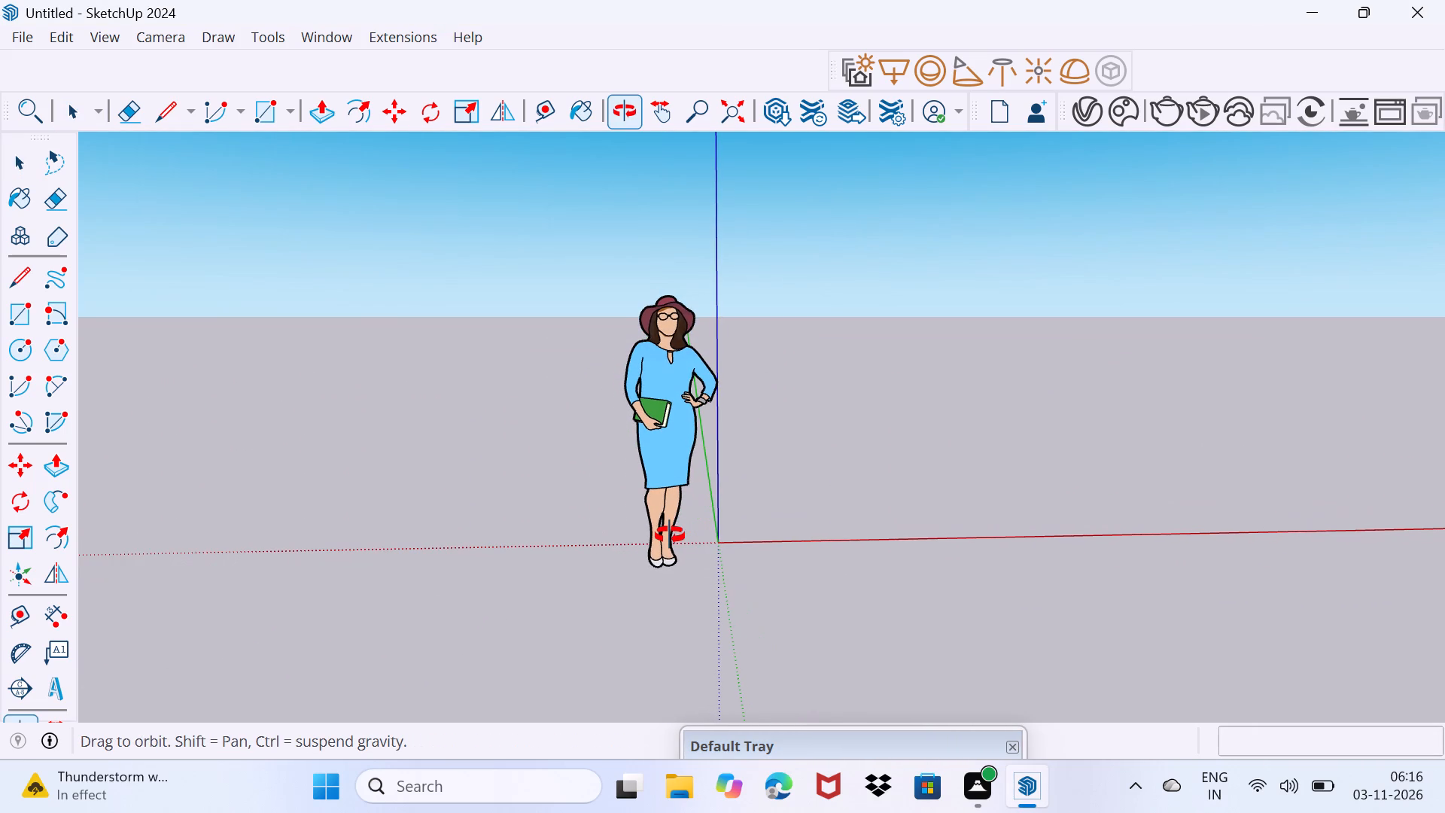
{"action": "middle_click_drag", "start_coordinate": [670, 535], "coordinate": [527, 619]}
{"action": "middle_click_drag", "start_coordinate": [671, 501], "coordinate": [456, 442]}
{"action": "middle_click_drag", "start_coordinate": [798, 513], "coordinate": [802, 595]}
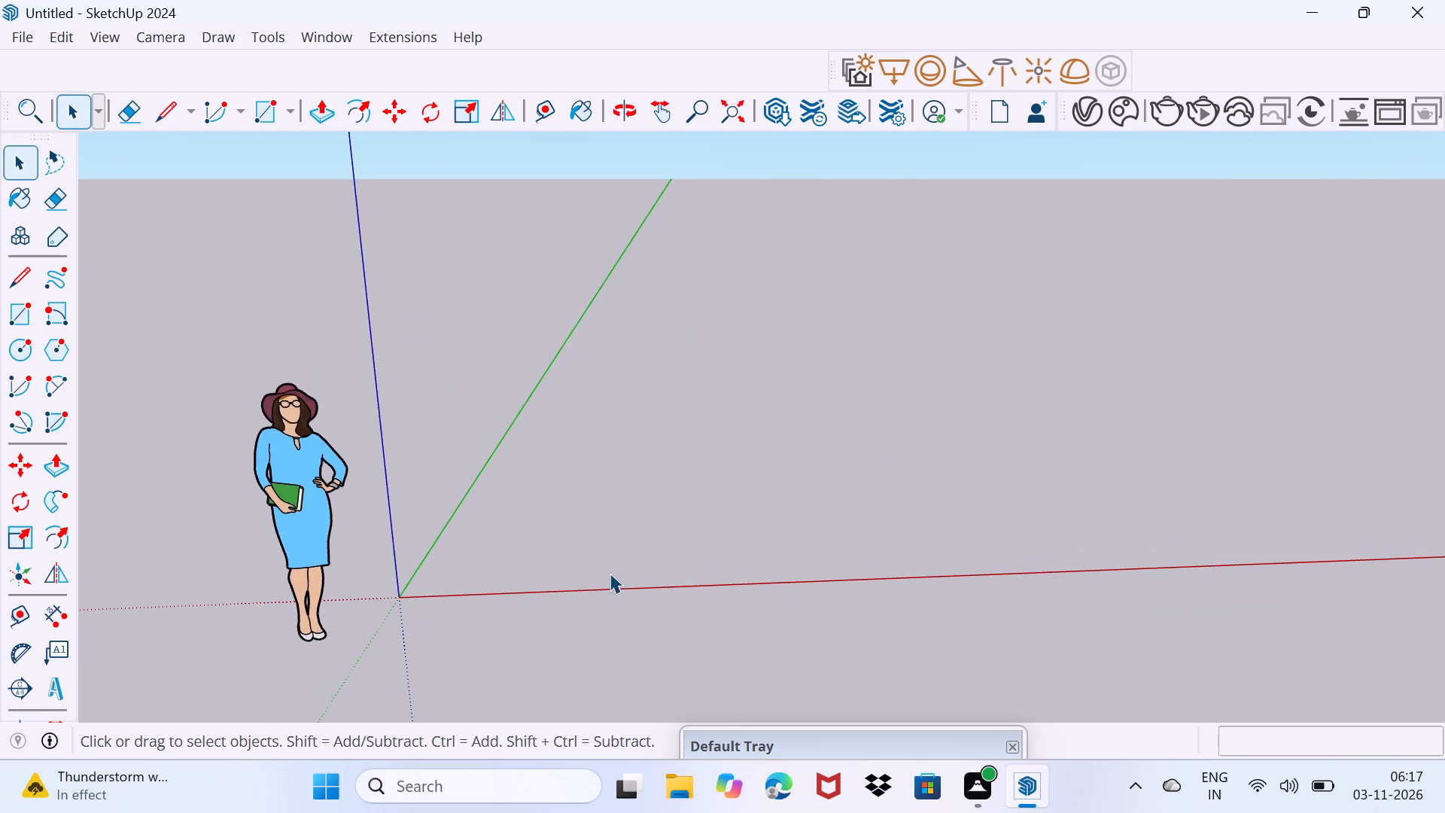
{"action": "scroll", "coordinate": [604, 568], "scroll_direction": "up", "scroll_amount": 1}
{"action": "scroll", "coordinate": [604, 568], "scroll_direction": "down", "scroll_amount": 2}
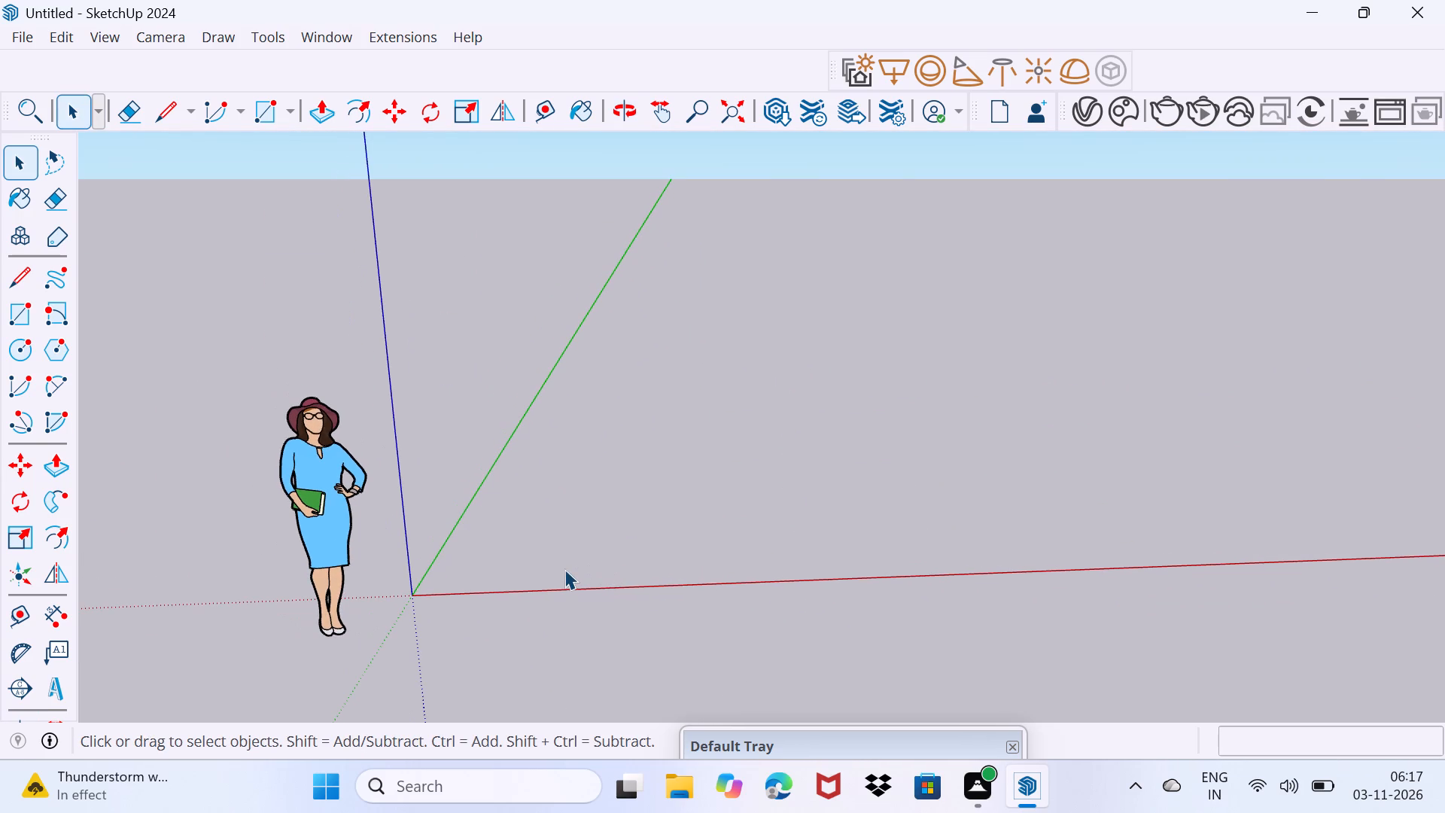
{"action": "key", "text": "r"}
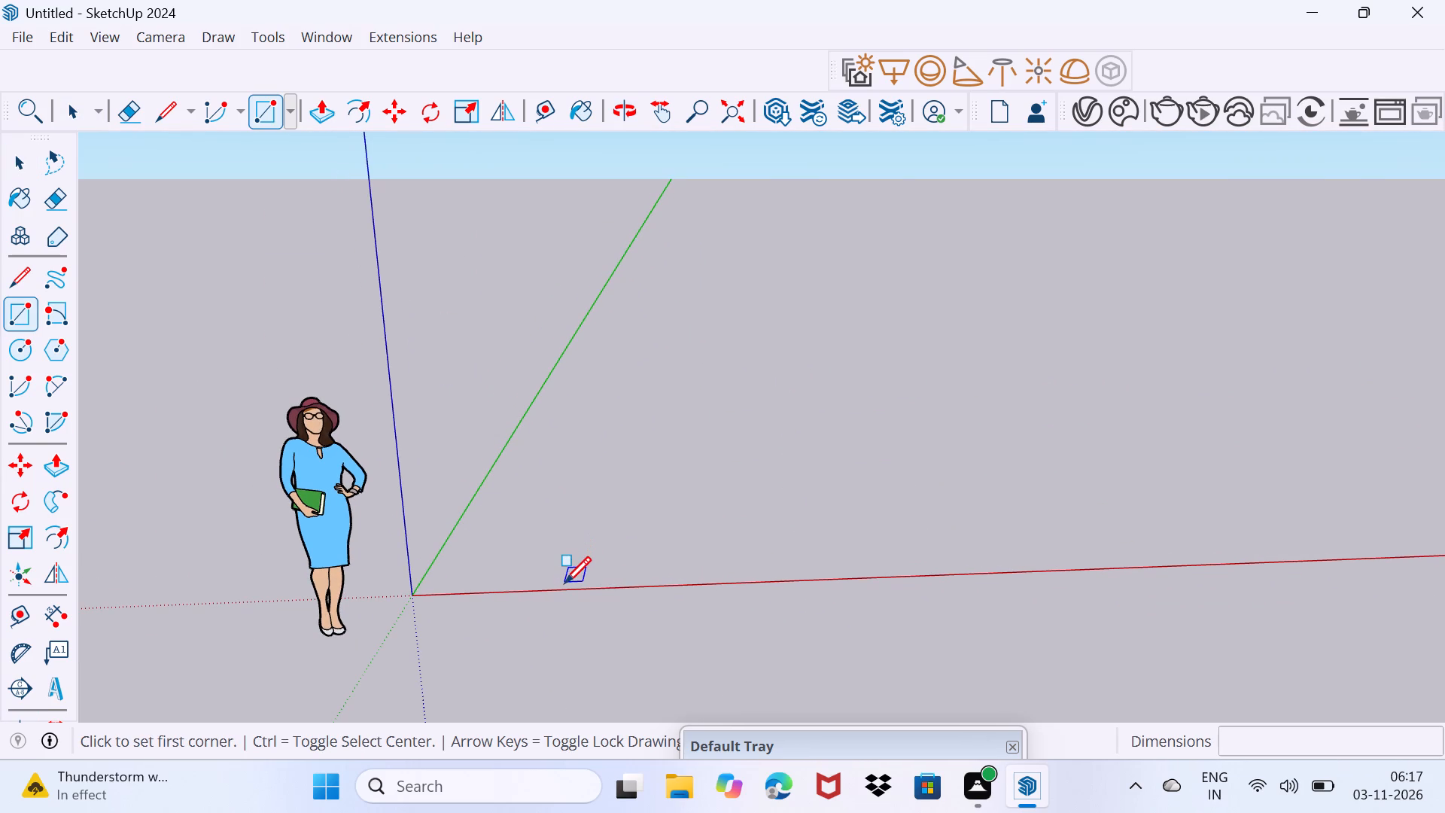
{"action": "left_click", "coordinate": [569, 585]}
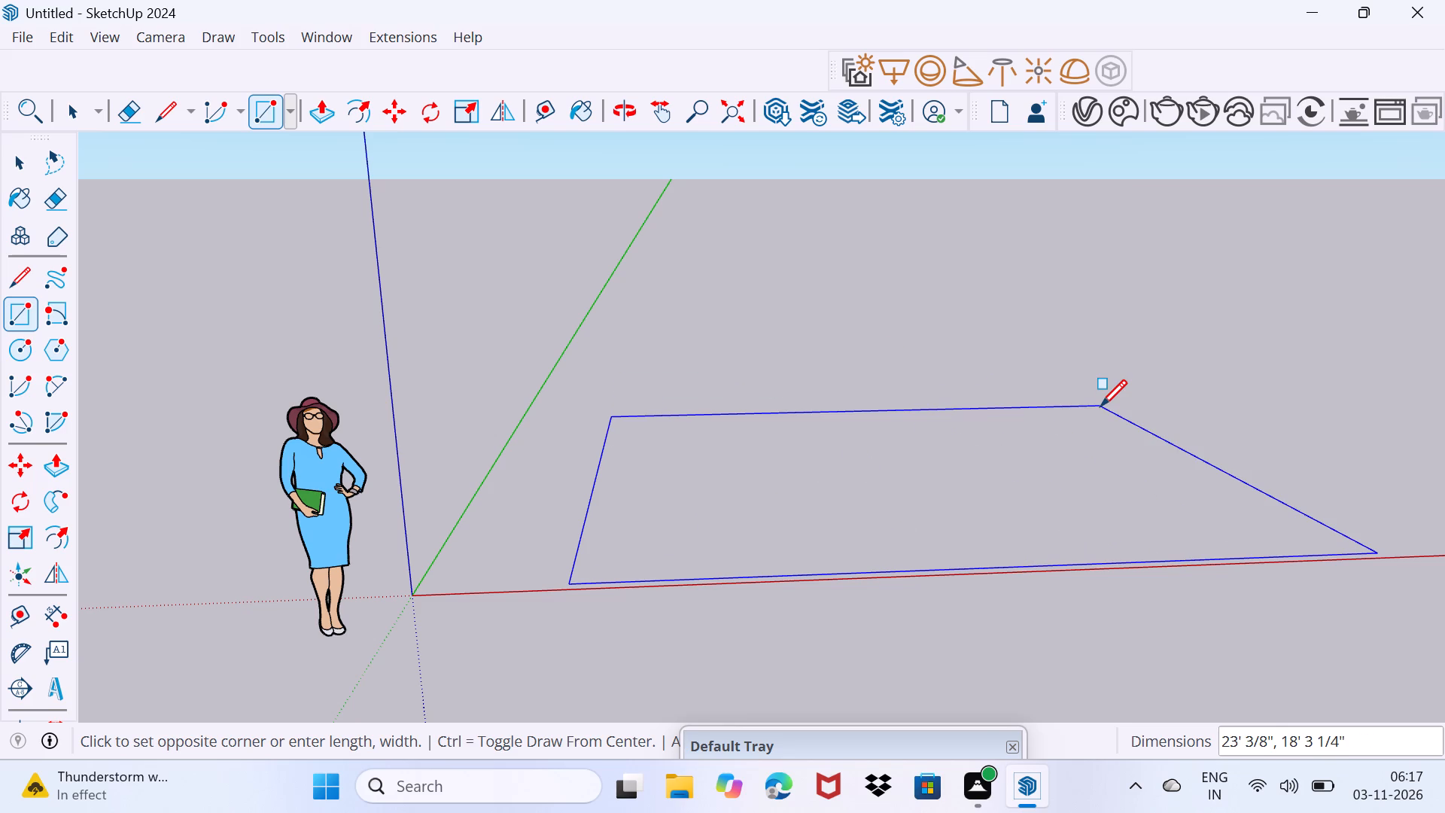
{"action": "type", "text": "70"}
{"action": "type", "text": "',"}
{"action": "type", "text": "60'"}
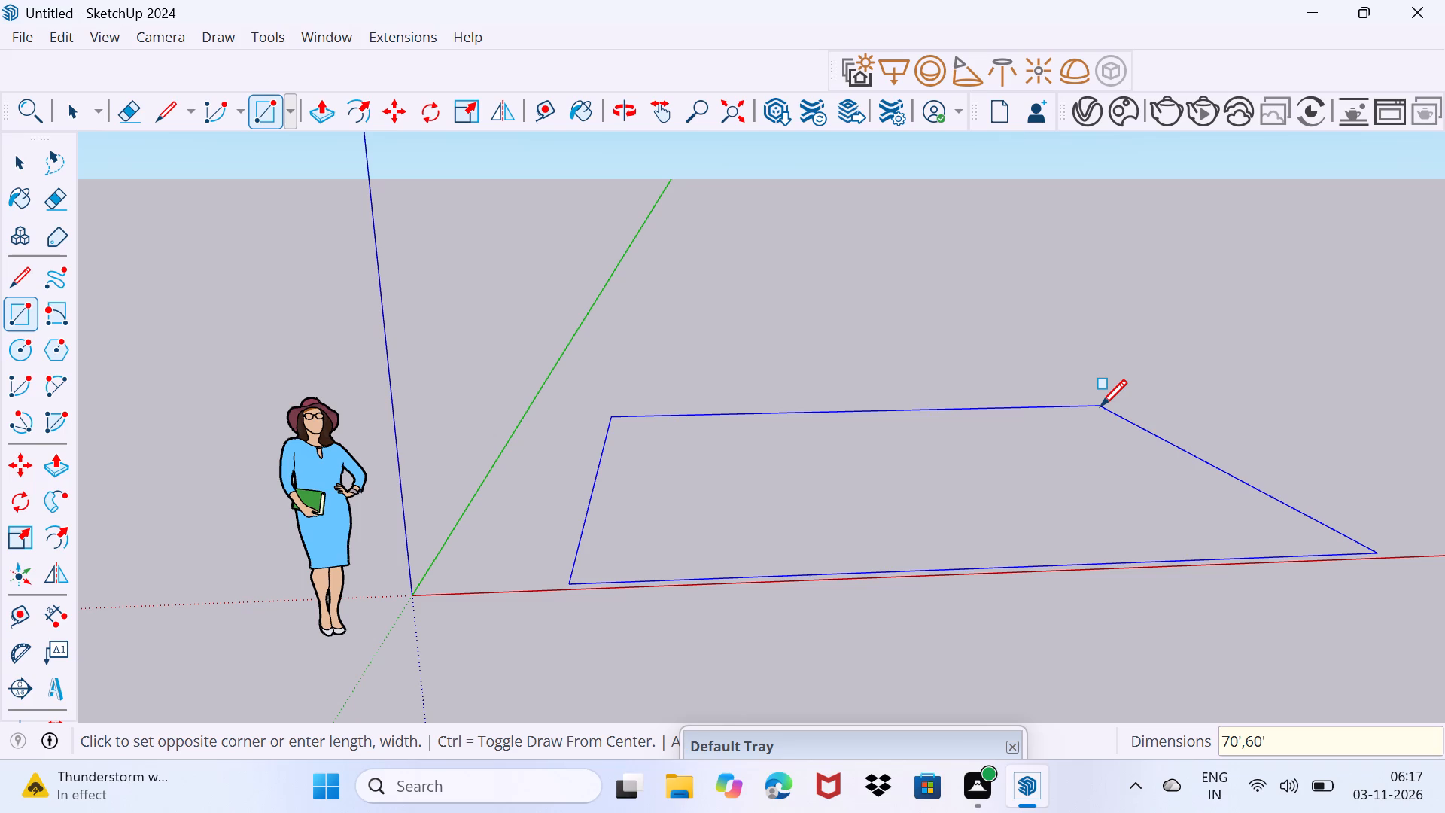
{"action": "key", "text": "Return"}
{"action": "scroll", "coordinate": [1075, 448], "scroll_direction": "down", "scroll_amount": 3}
{"action": "scroll", "coordinate": [1042, 498], "scroll_direction": "down", "scroll_amount": 2}
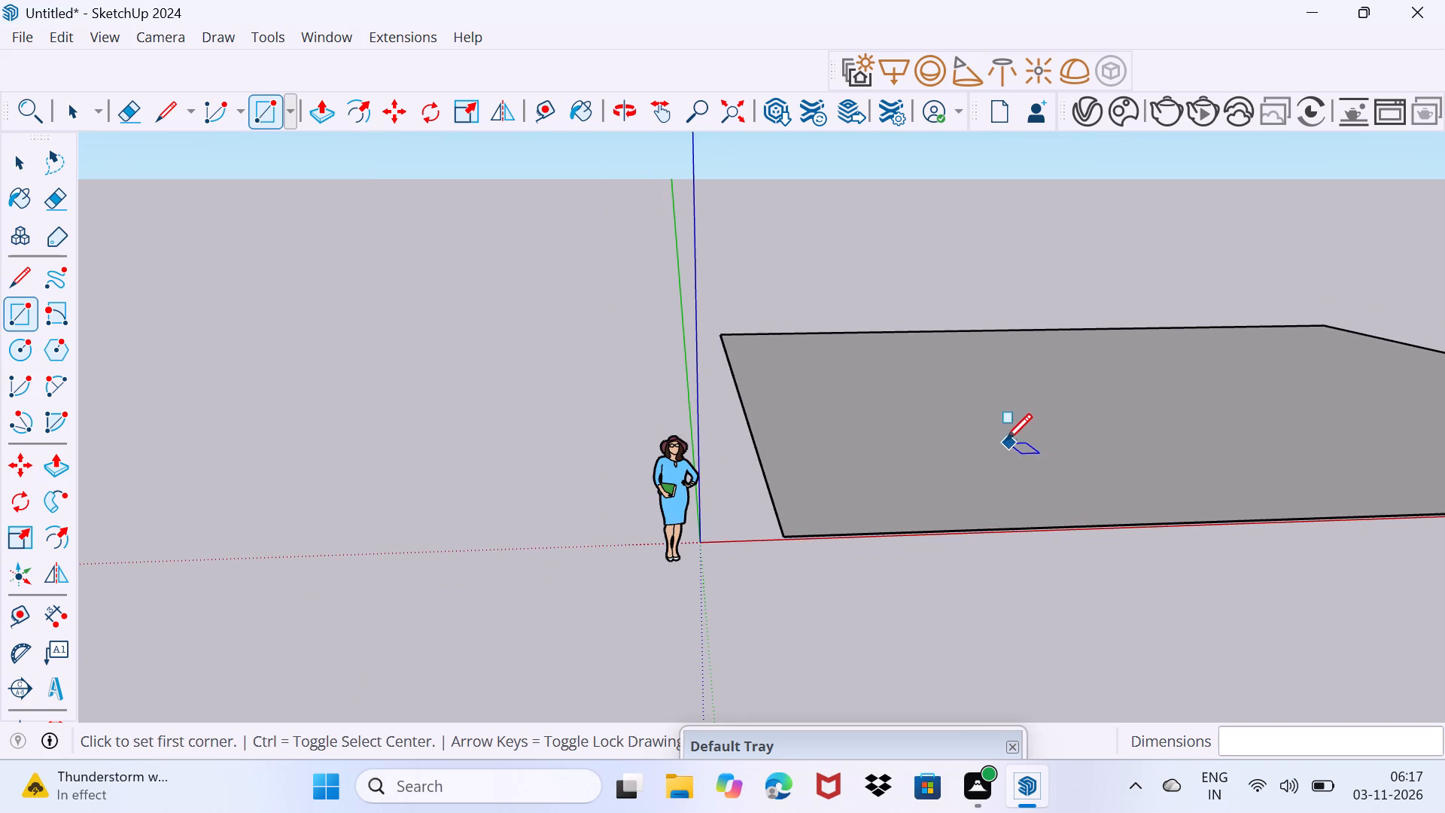
{"action": "key", "text": "space"}
Push/Pull the ground rectangle up 10' to form the first storey.
{"action": "scroll", "coordinate": [1005, 440], "scroll_direction": "down", "scroll_amount": 2}
{"action": "middle_click_drag", "start_coordinate": [1015, 440], "coordinate": [931, 438]}
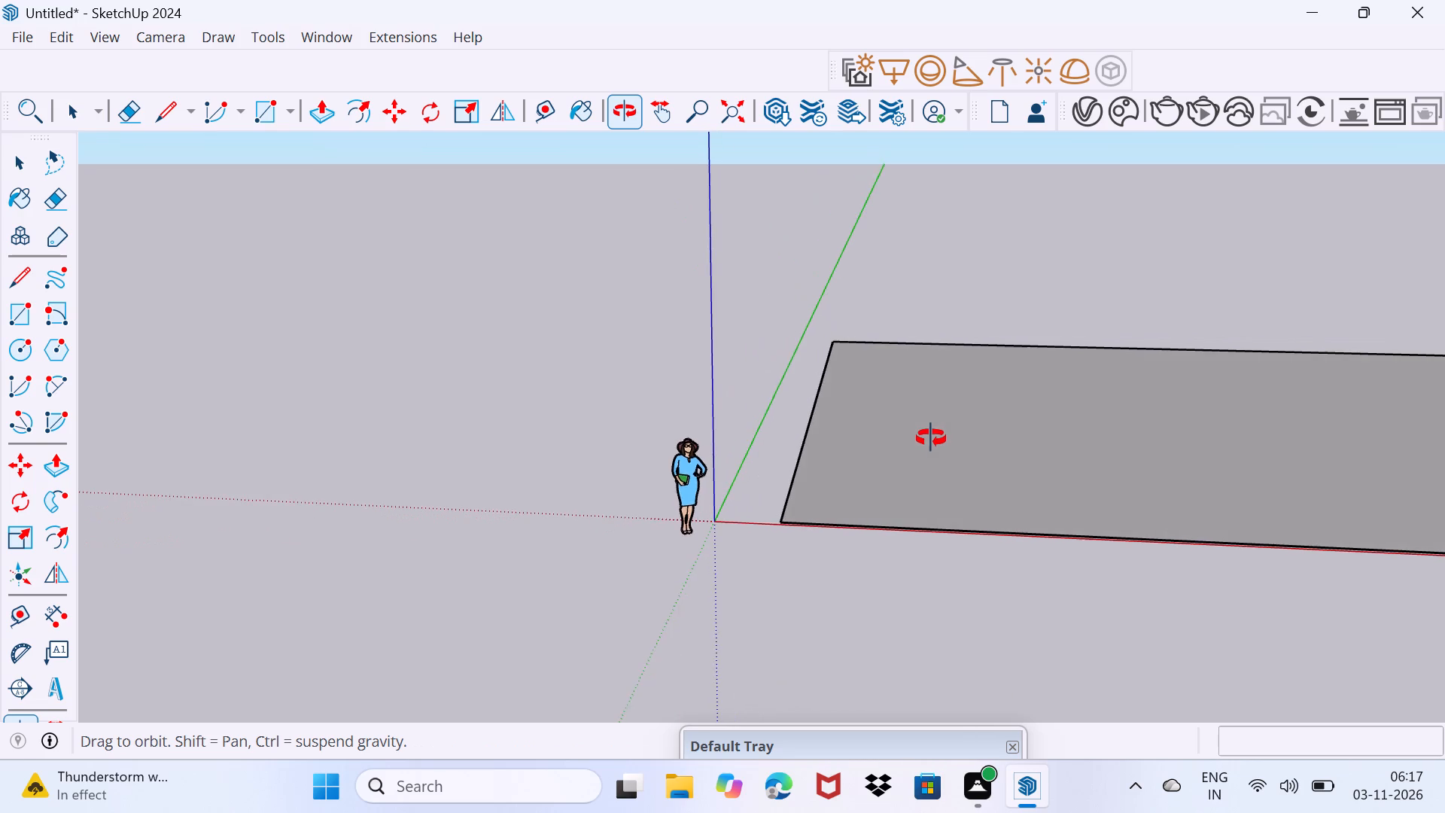
{"action": "middle_click_drag", "start_coordinate": [931, 438], "coordinate": [736, 487]}
{"action": "scroll", "coordinate": [791, 446], "scroll_direction": "down", "scroll_amount": 2}
{"action": "middle_click_drag", "start_coordinate": [827, 490], "coordinate": [829, 473]}
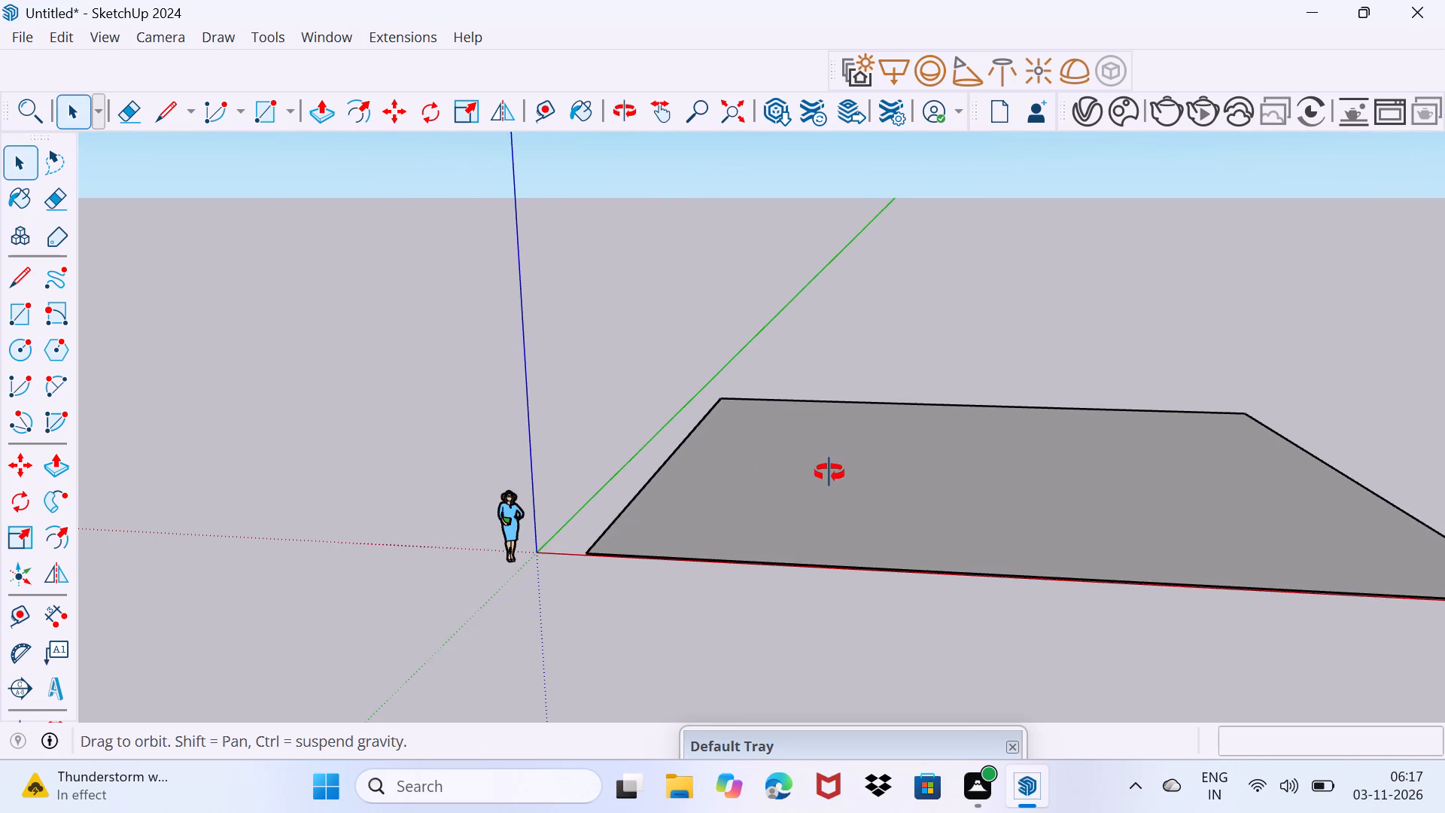
{"action": "middle_click_drag", "start_coordinate": [829, 473], "coordinate": [796, 473]}
{"action": "scroll", "coordinate": [800, 477], "scroll_direction": "down", "scroll_amount": 2}
{"action": "middle_click_drag", "start_coordinate": [838, 492], "coordinate": [792, 492]}
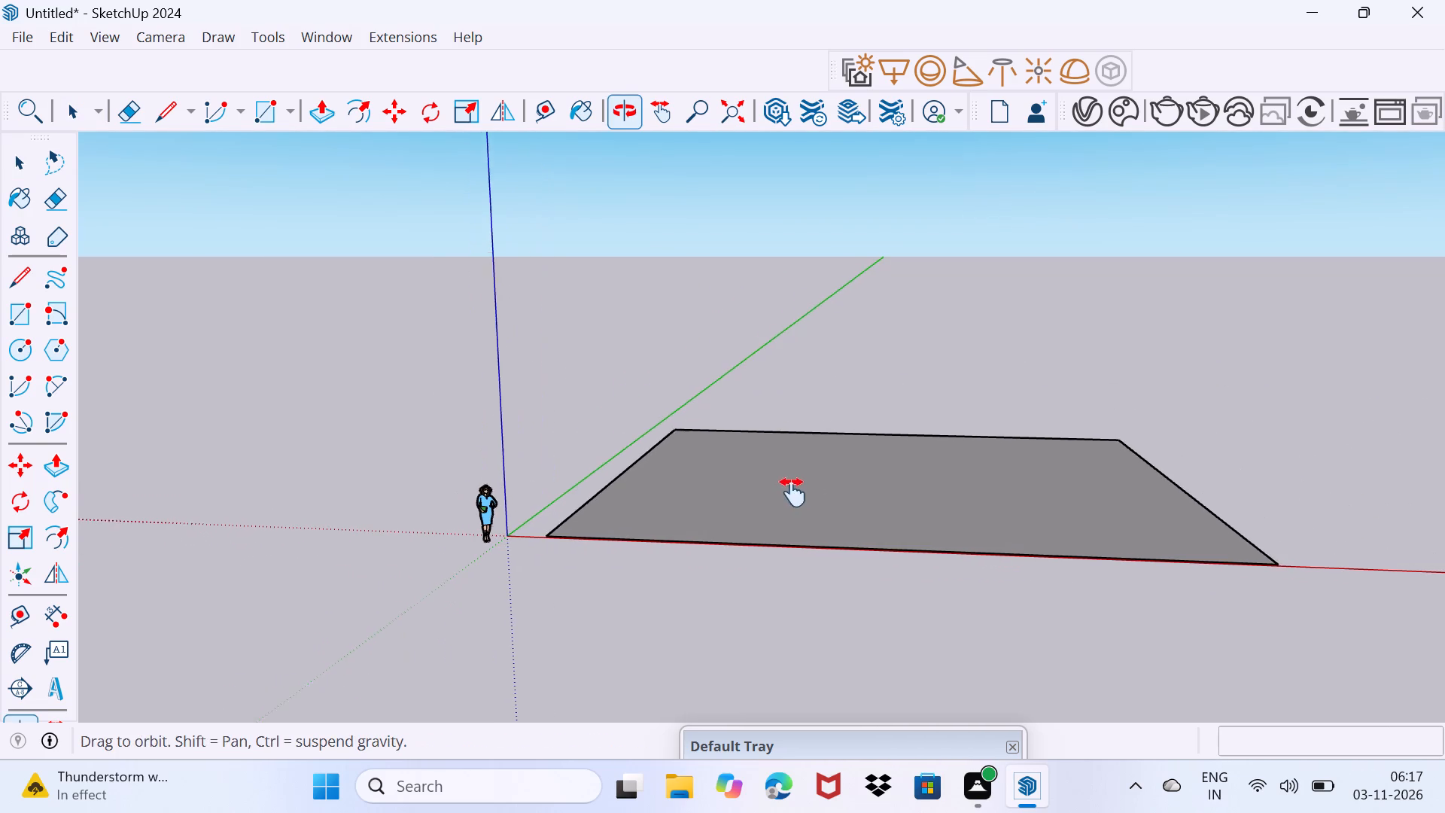
{"action": "middle_click_drag", "start_coordinate": [792, 492], "coordinate": [792, 493]}
{"action": "scroll", "coordinate": [808, 473], "scroll_direction": "down", "scroll_amount": 1}
{"action": "scroll", "coordinate": [843, 483], "scroll_direction": "up", "scroll_amount": 2}
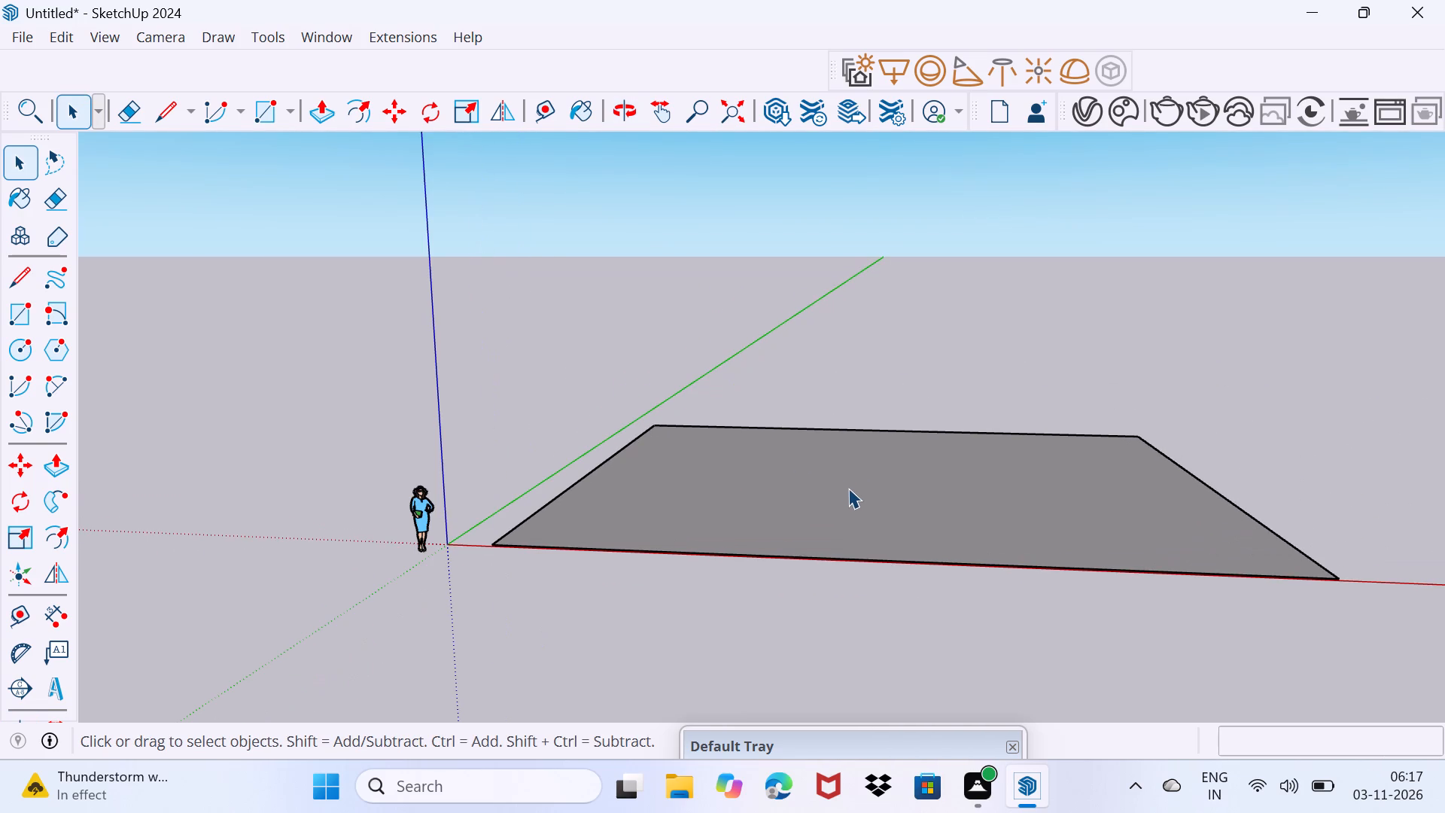
{"action": "left_click", "coordinate": [856, 507]}
{"action": "key", "text": "p"}
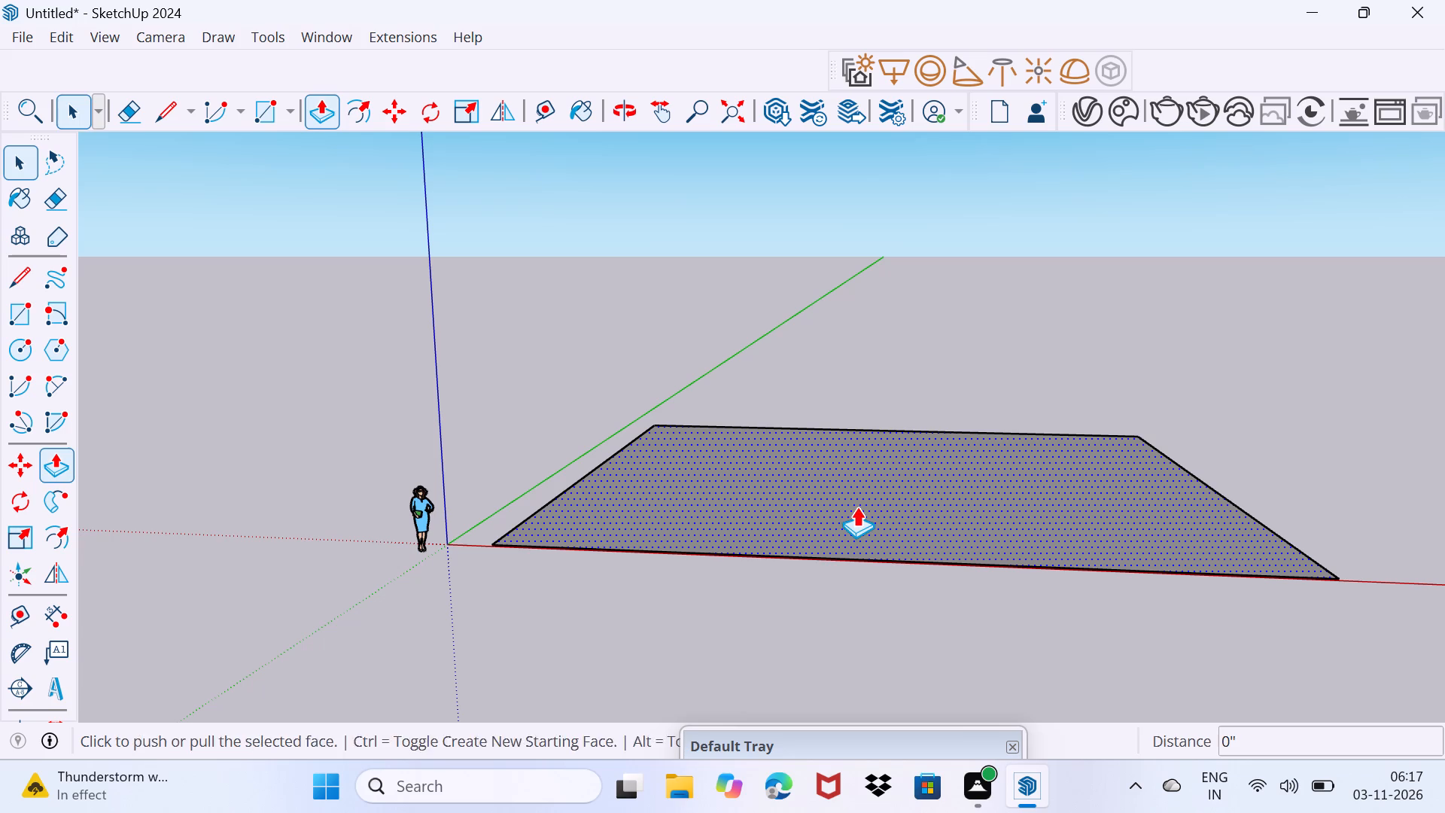
{"action": "left_click", "coordinate": [856, 507]}
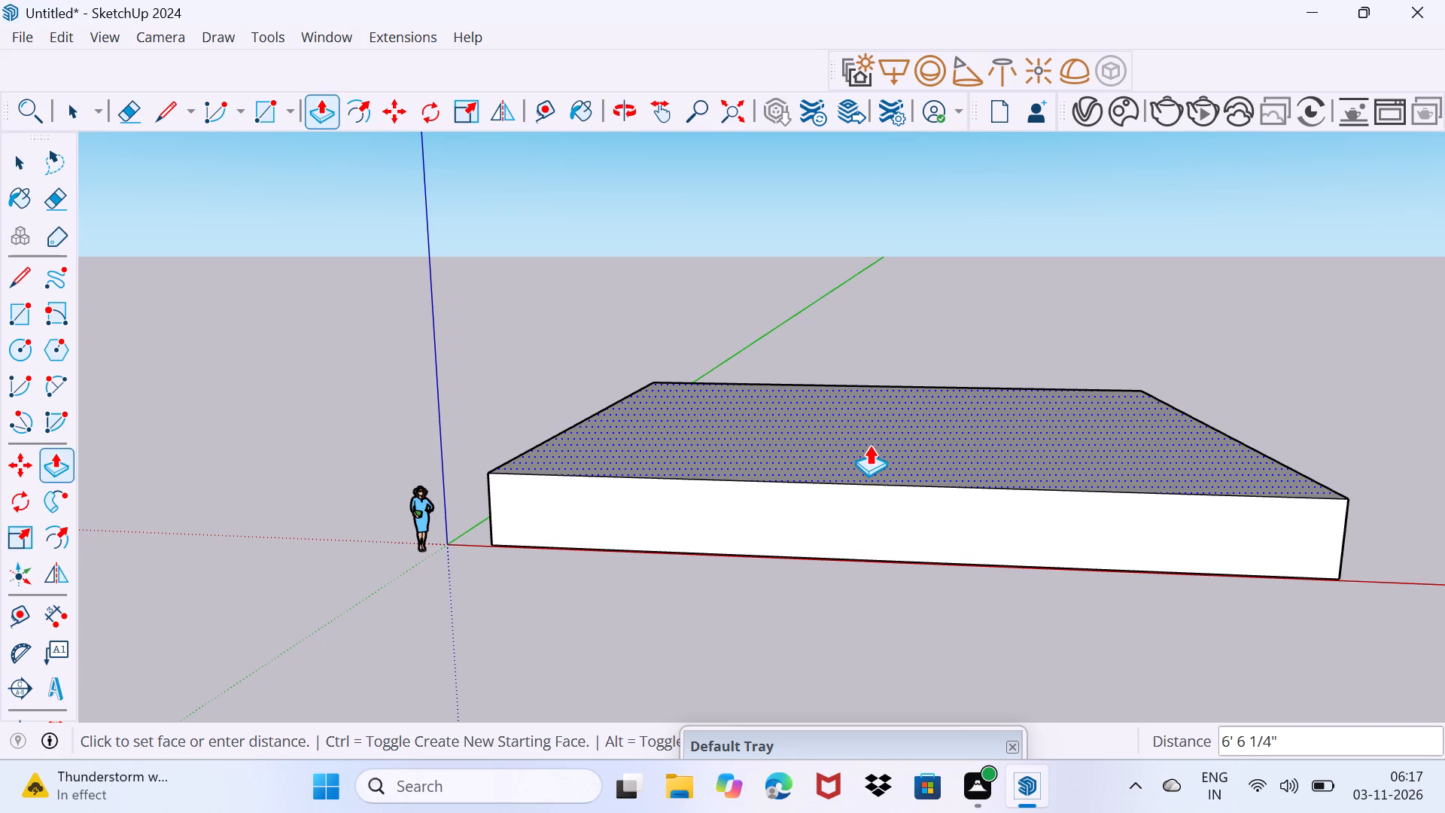
{"action": "key", "text": "1"}
{"action": "type", "text": "0'"}
{"action": "key", "text": "Return"}
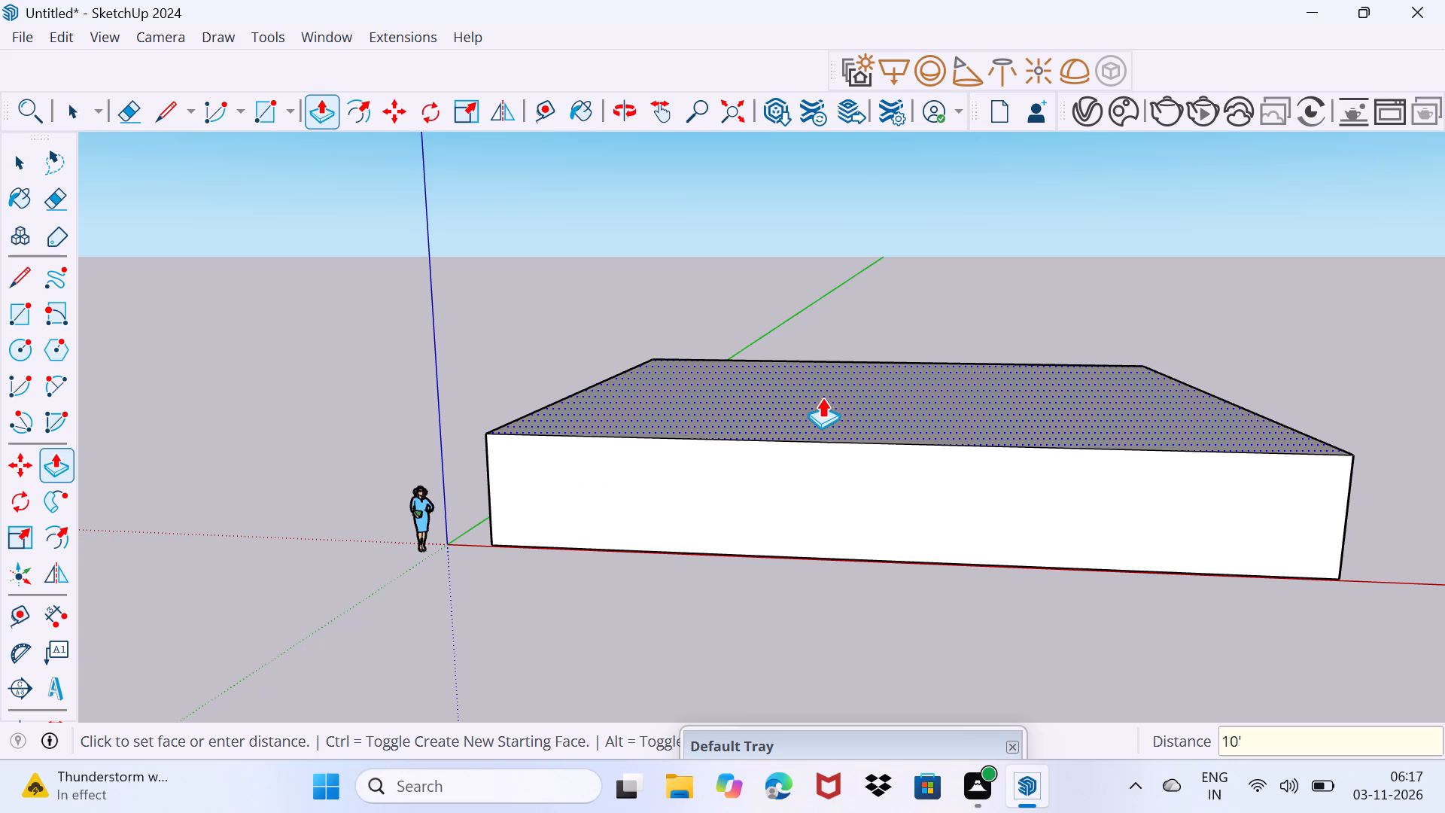
Stack two more 10' storeys by pulling the top face up twice as new starting faces, keeping the dividing edges.
{"action": "left_click", "coordinate": [834, 399]}
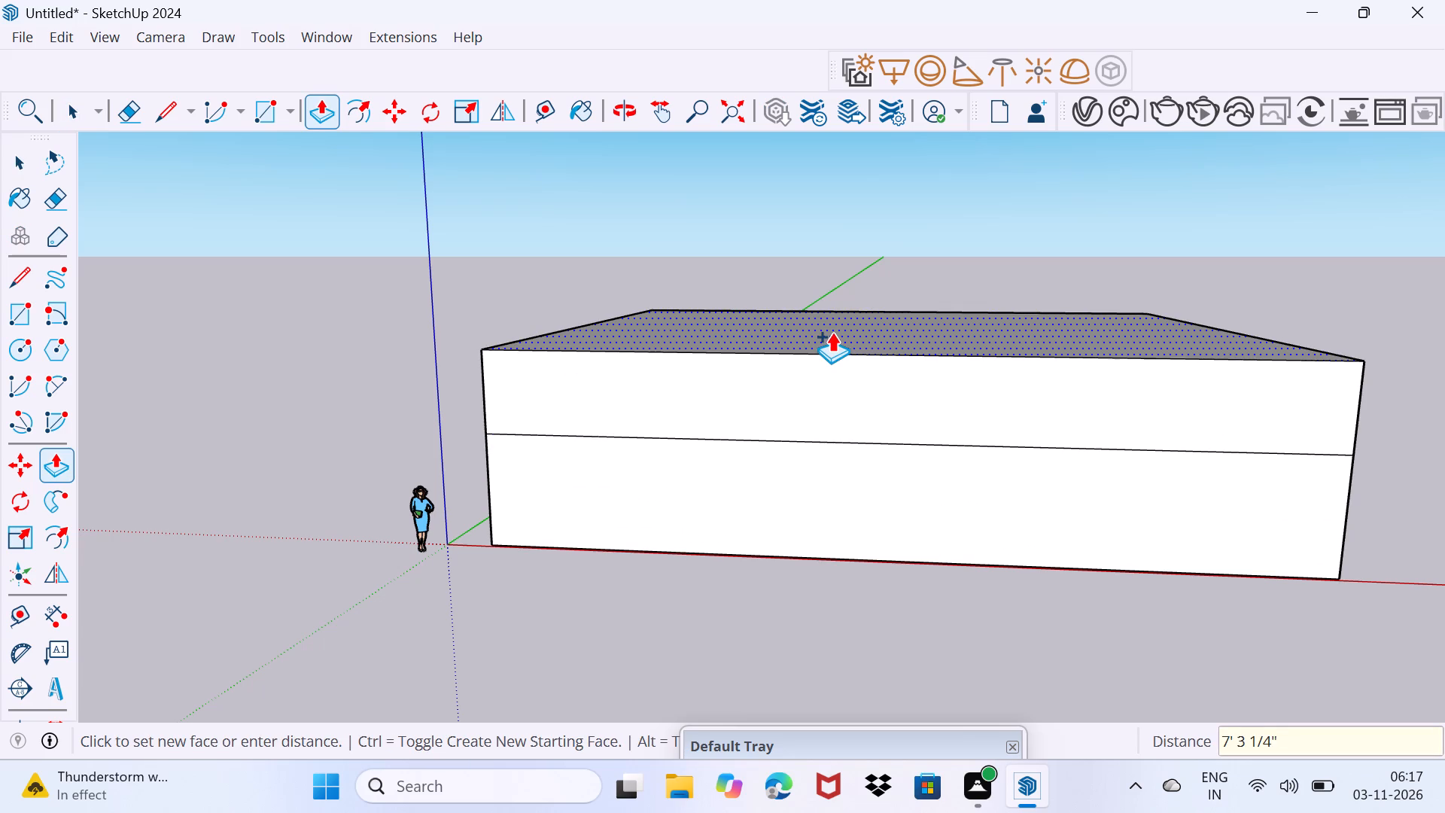
{"action": "type", "text": "10'"}
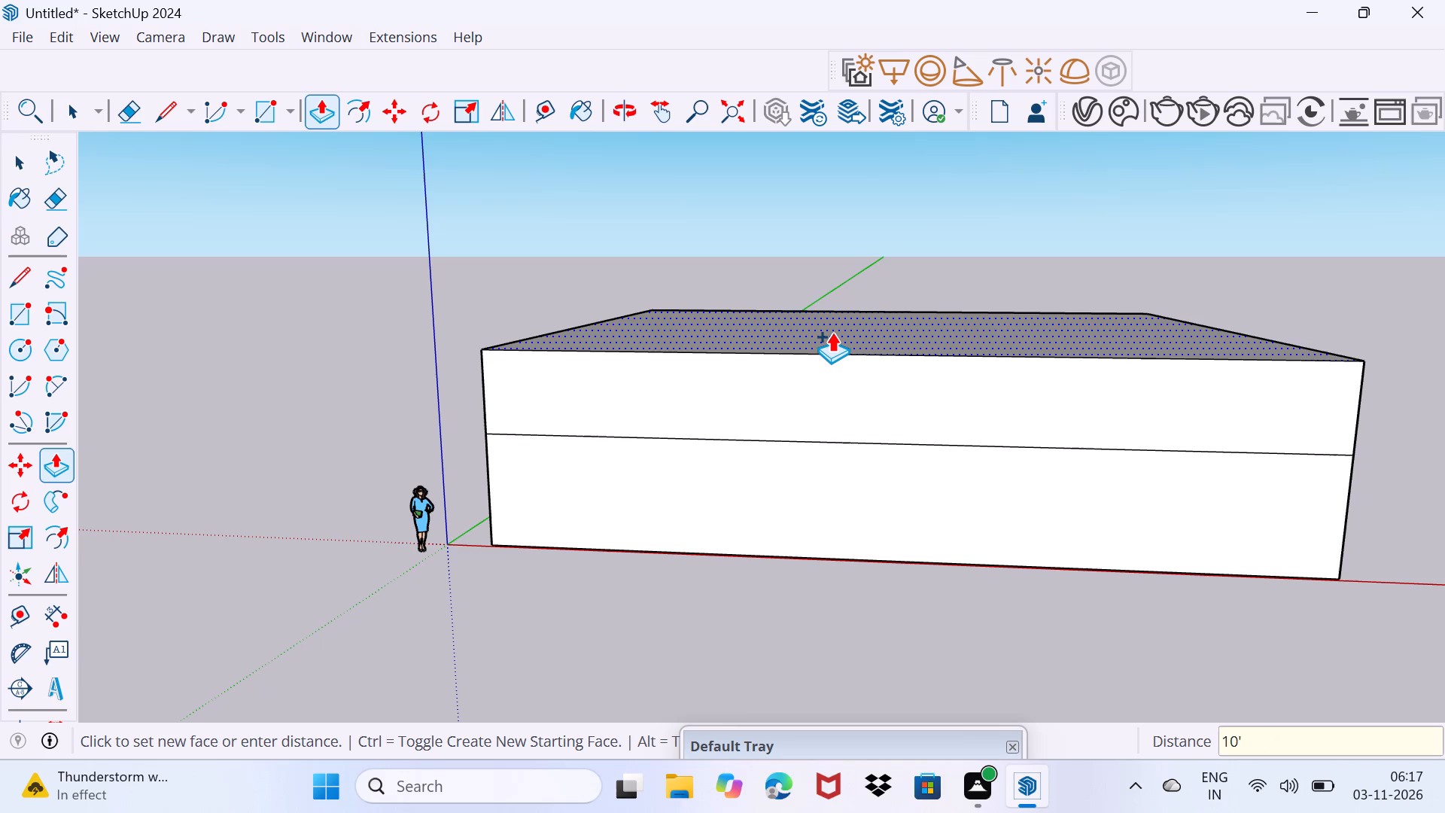
{"action": "key", "text": "Return"}
{"action": "left_click", "coordinate": [781, 297]}
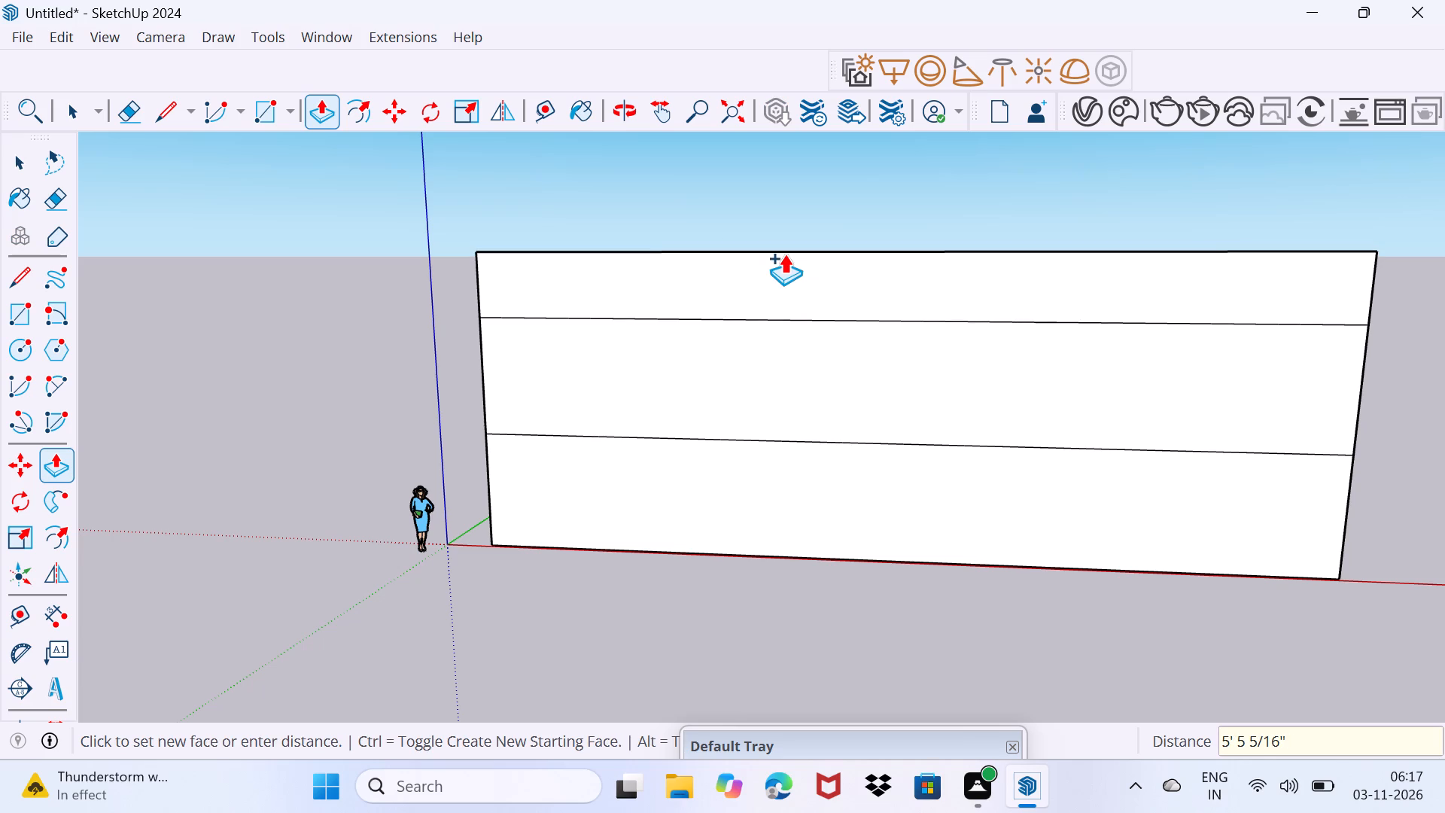
{"action": "key", "text": "1"}
{"action": "type", "text": "0'"}
{"action": "key", "text": "Return"}
Pull the block's top face up 10' as a new starting face to add the fourth storey.
{"action": "middle_click_drag", "start_coordinate": [784, 250], "coordinate": [826, 374], "text": "shift"}
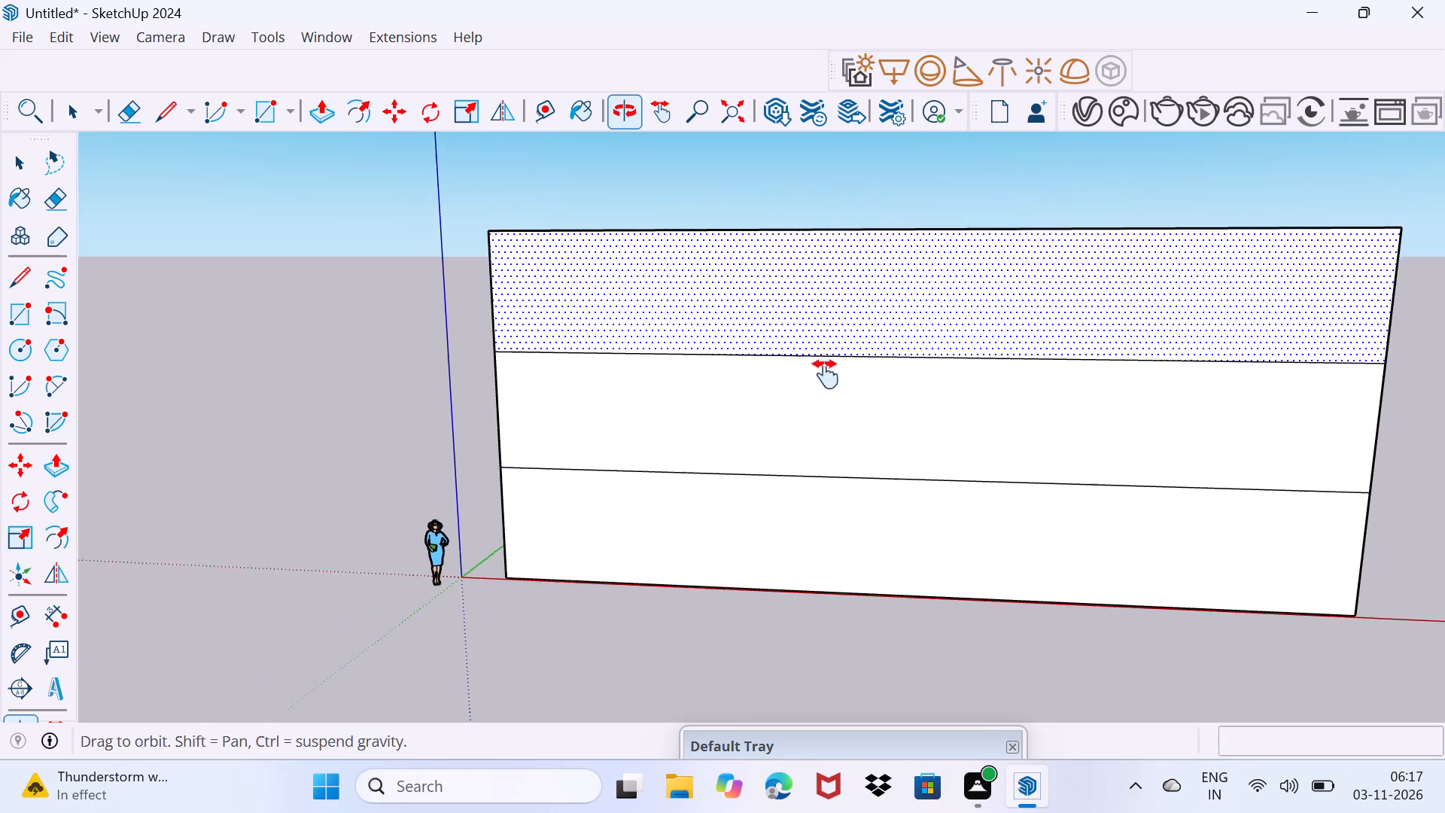
{"action": "middle_click_drag", "start_coordinate": [826, 374], "coordinate": [833, 417], "text": "shift"}
{"action": "left_click", "coordinate": [839, 348]}
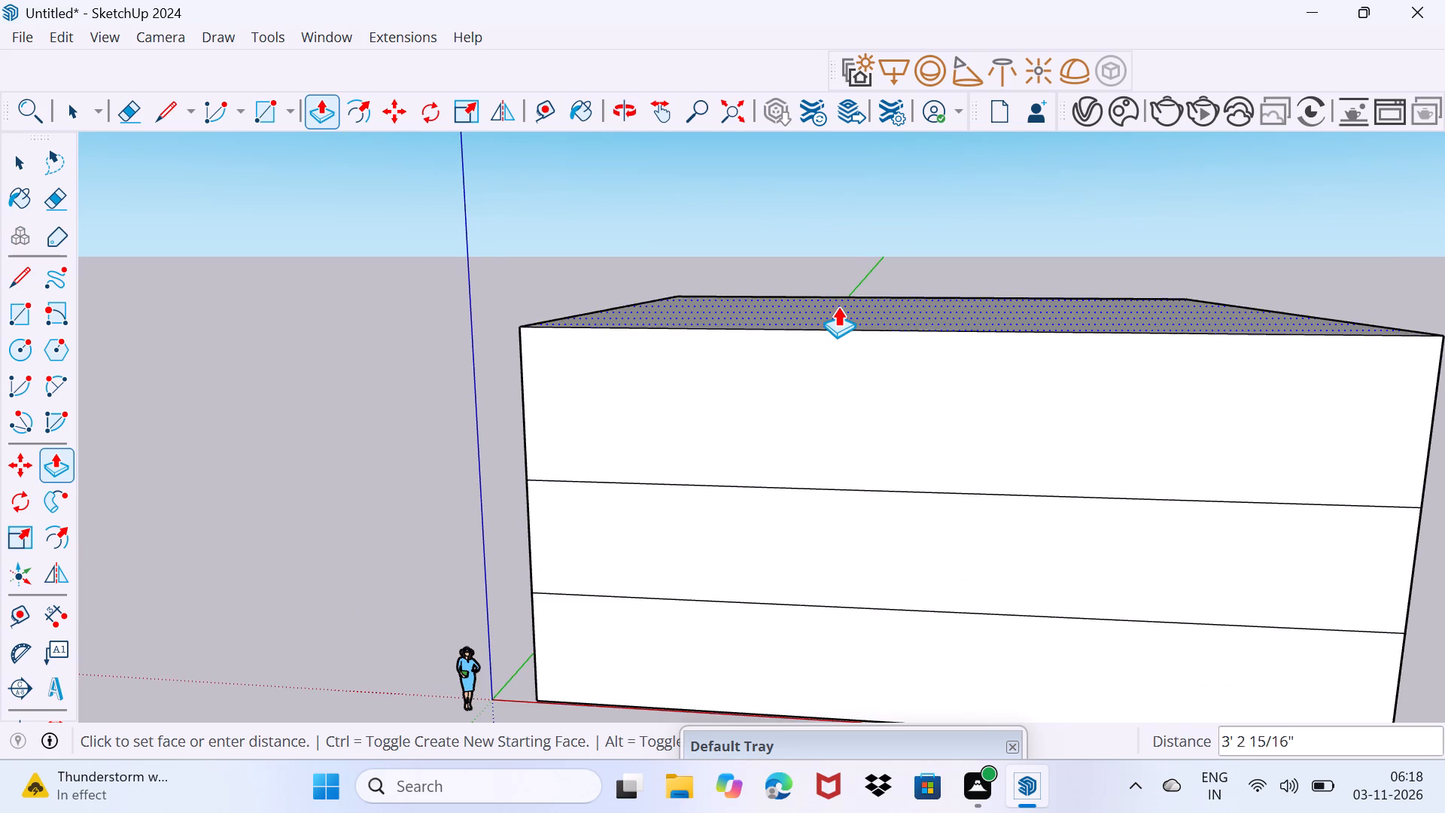
{"action": "key", "text": "1"}
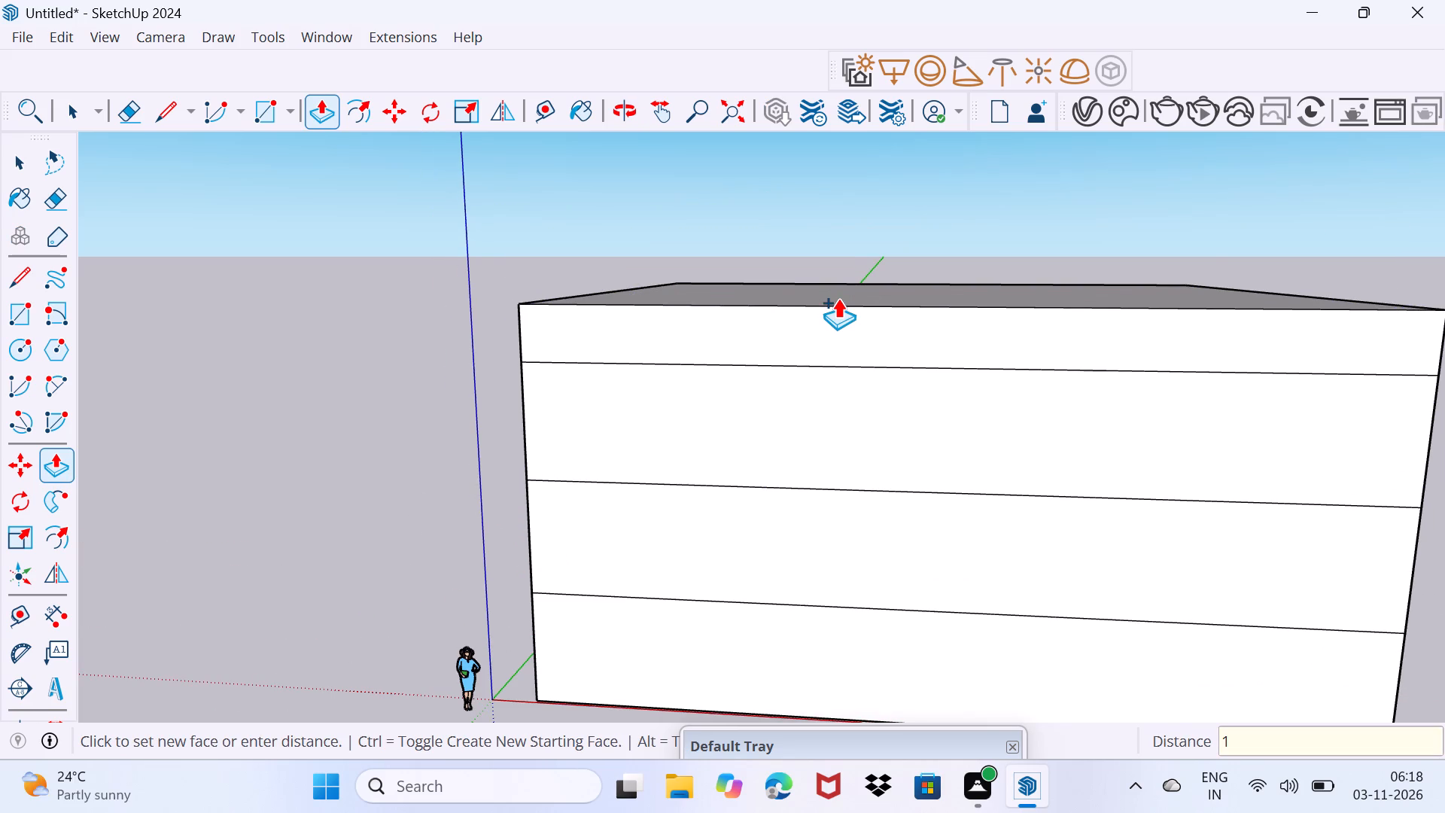
{"action": "type", "text": "0'"}
{"action": "key", "text": "Return"}
Pull the top face up another 10' as a new starting face to add the fifth storey.
{"action": "scroll", "coordinate": [835, 291], "scroll_direction": "down", "scroll_amount": 2}
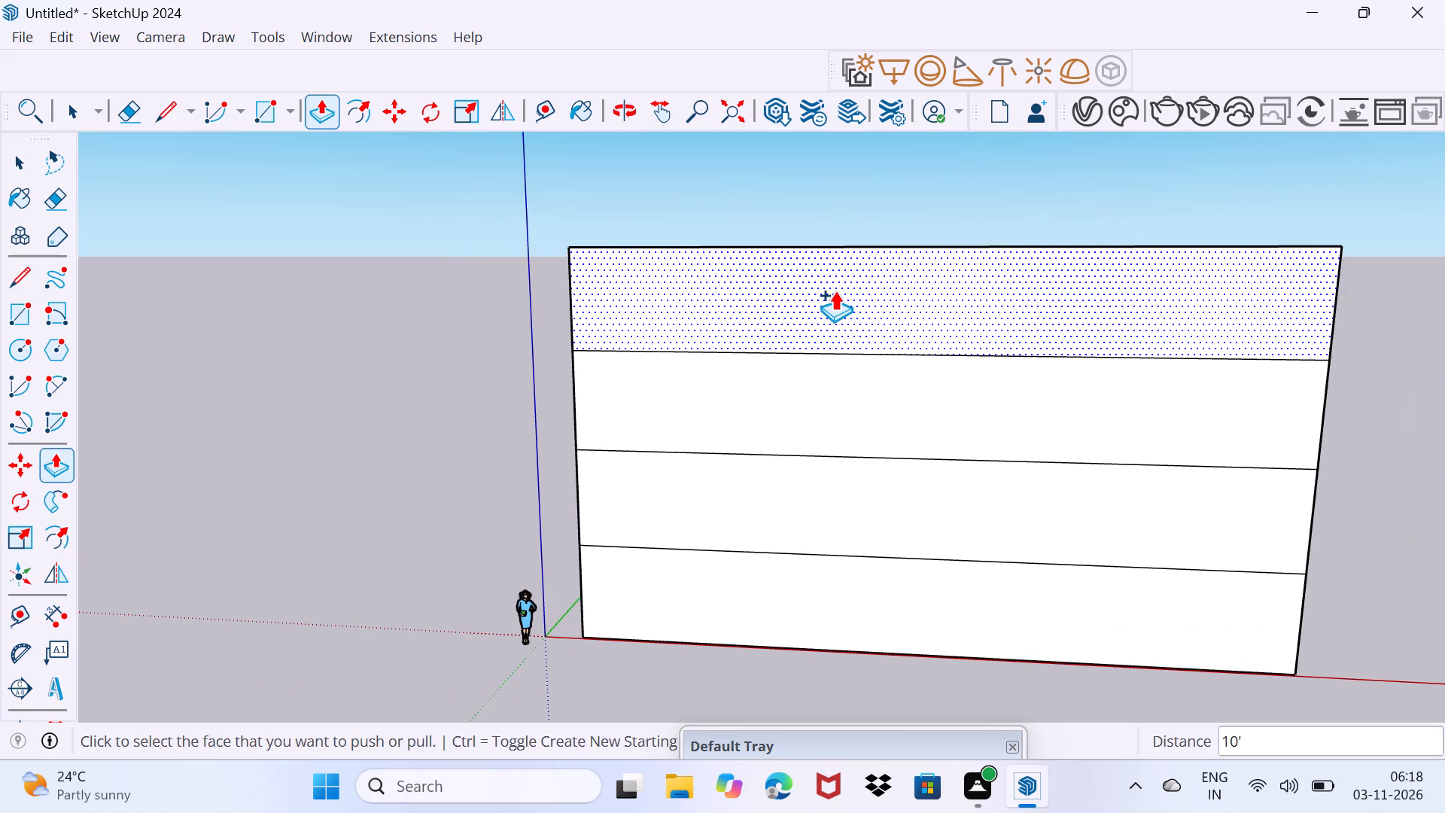
{"action": "middle_click_drag", "start_coordinate": [835, 291], "coordinate": [886, 434], "text": "shift"}
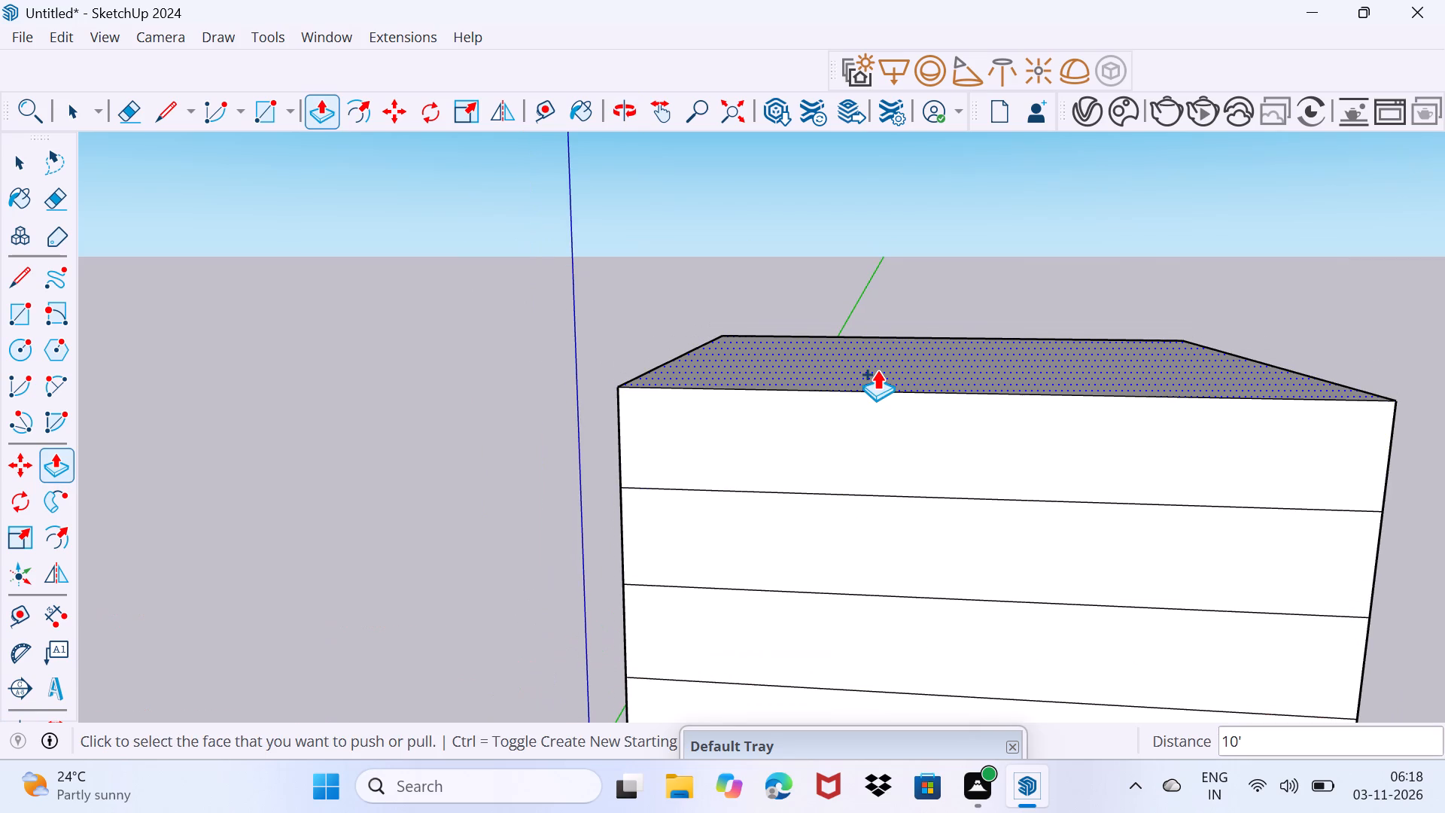
{"action": "left_click", "coordinate": [877, 370]}
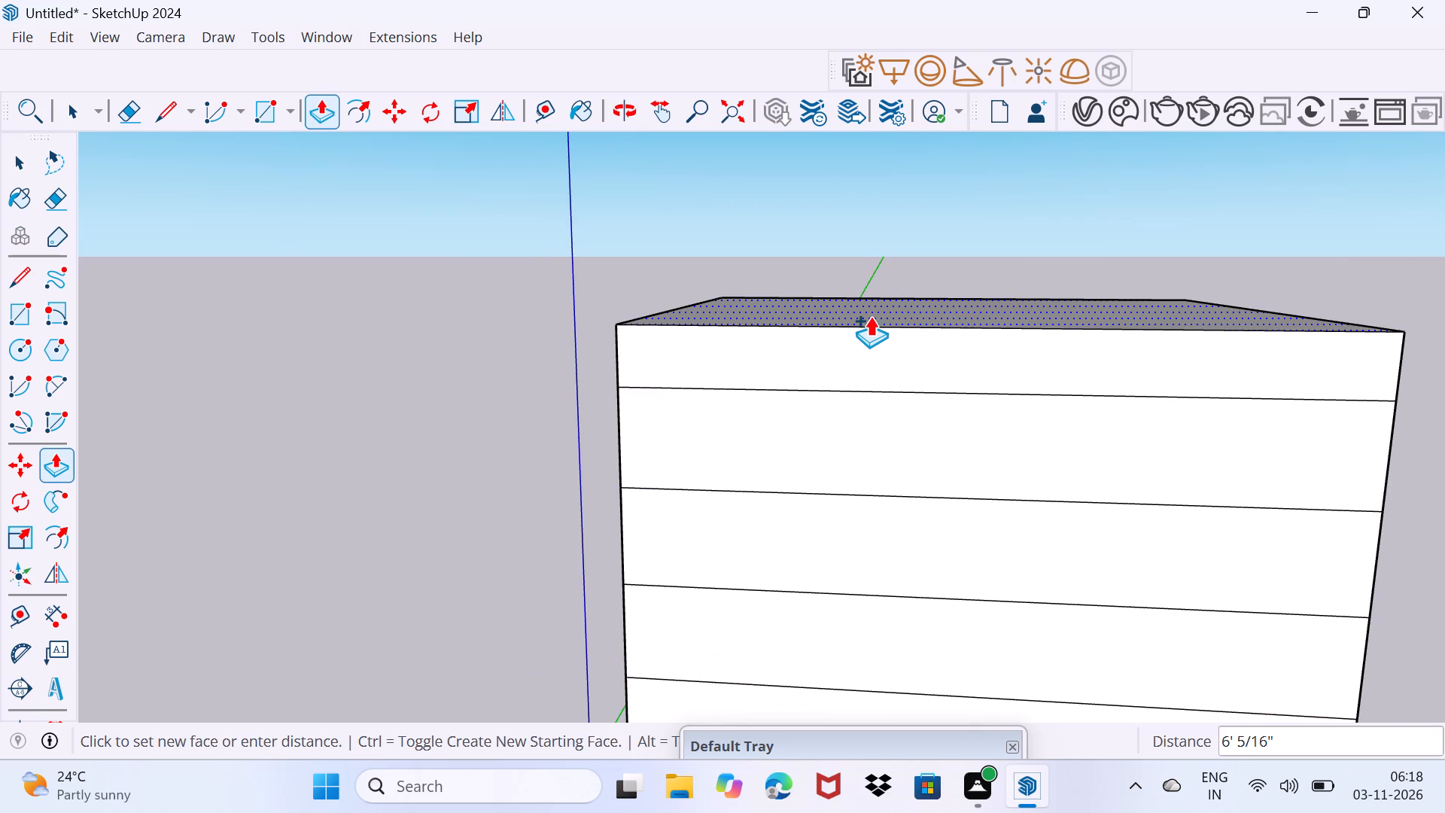
{"action": "key", "text": "1"}
{"action": "key", "text": "0"}
{"action": "key", "text": "apostrophe"}
{"action": "key", "text": "Return"}
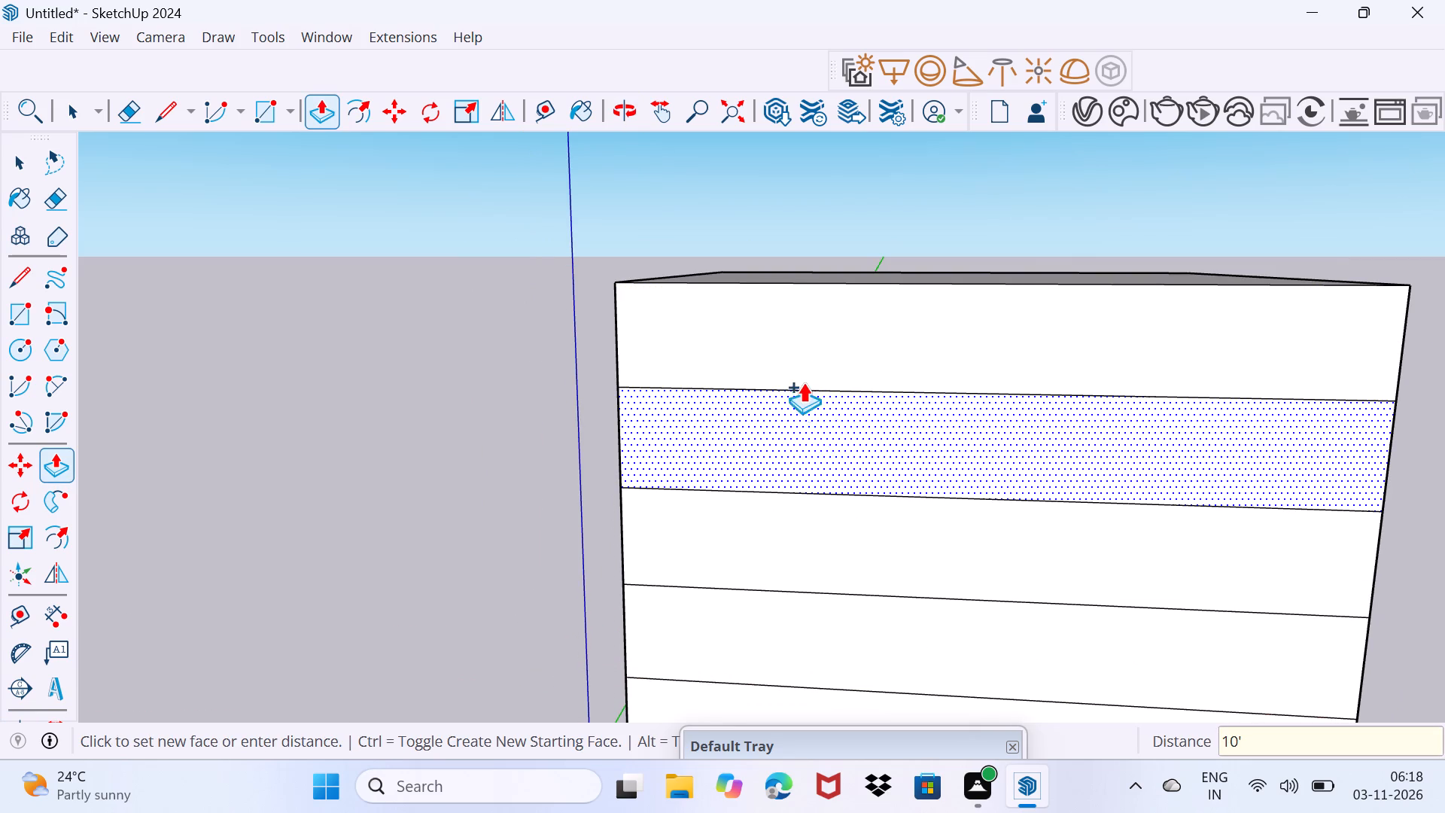
{"action": "key", "text": "space"}
Examine the five-storey block's overall massing from the front and side.
{"action": "scroll", "coordinate": [803, 382], "scroll_direction": "down", "scroll_amount": 5}
{"action": "scroll", "coordinate": [742, 457], "scroll_direction": "down", "scroll_amount": 4}
{"action": "middle_click_drag", "start_coordinate": [977, 502], "coordinate": [637, 466]}
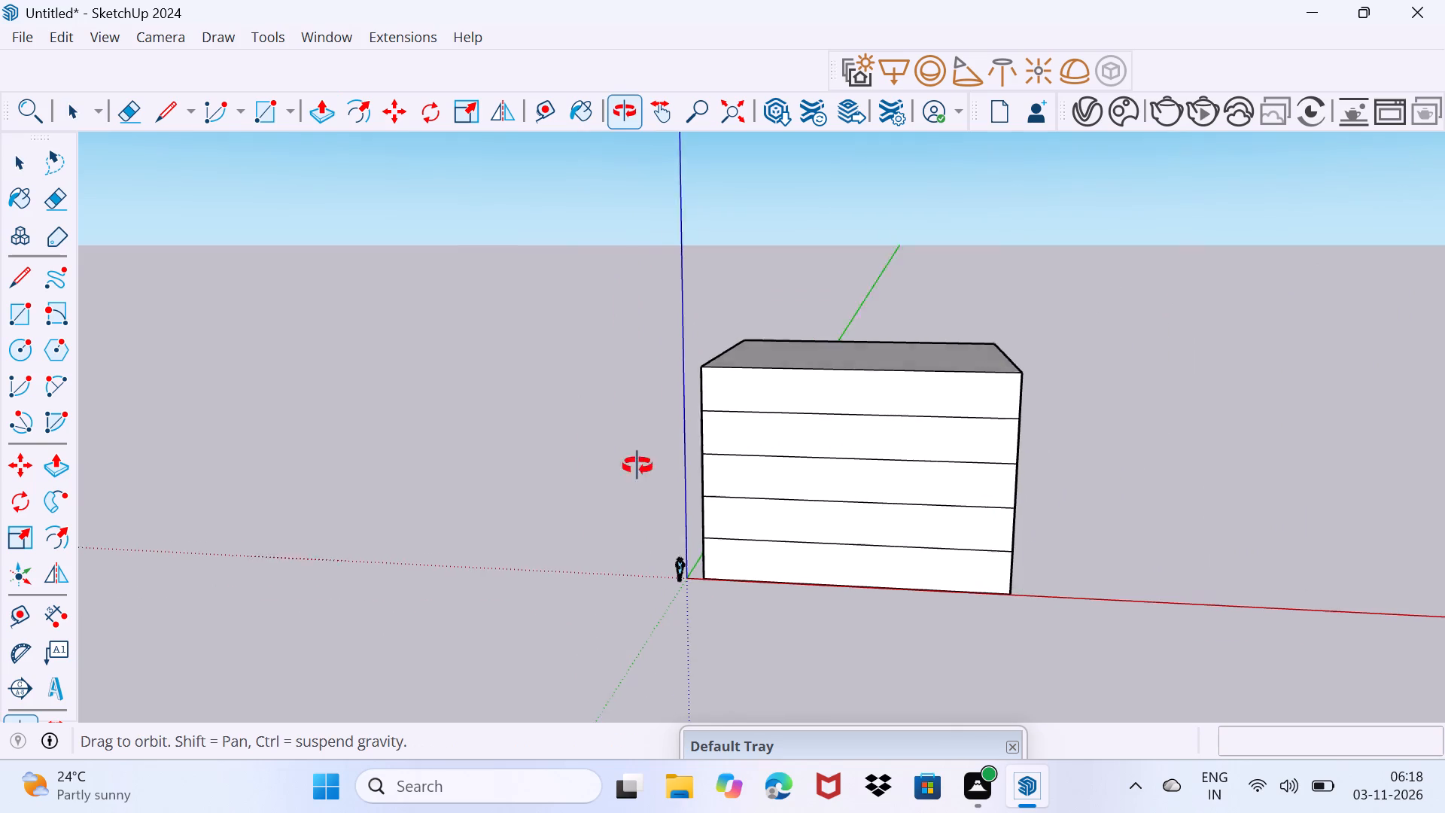
{"action": "middle_click_drag", "start_coordinate": [637, 466], "coordinate": [817, 425]}
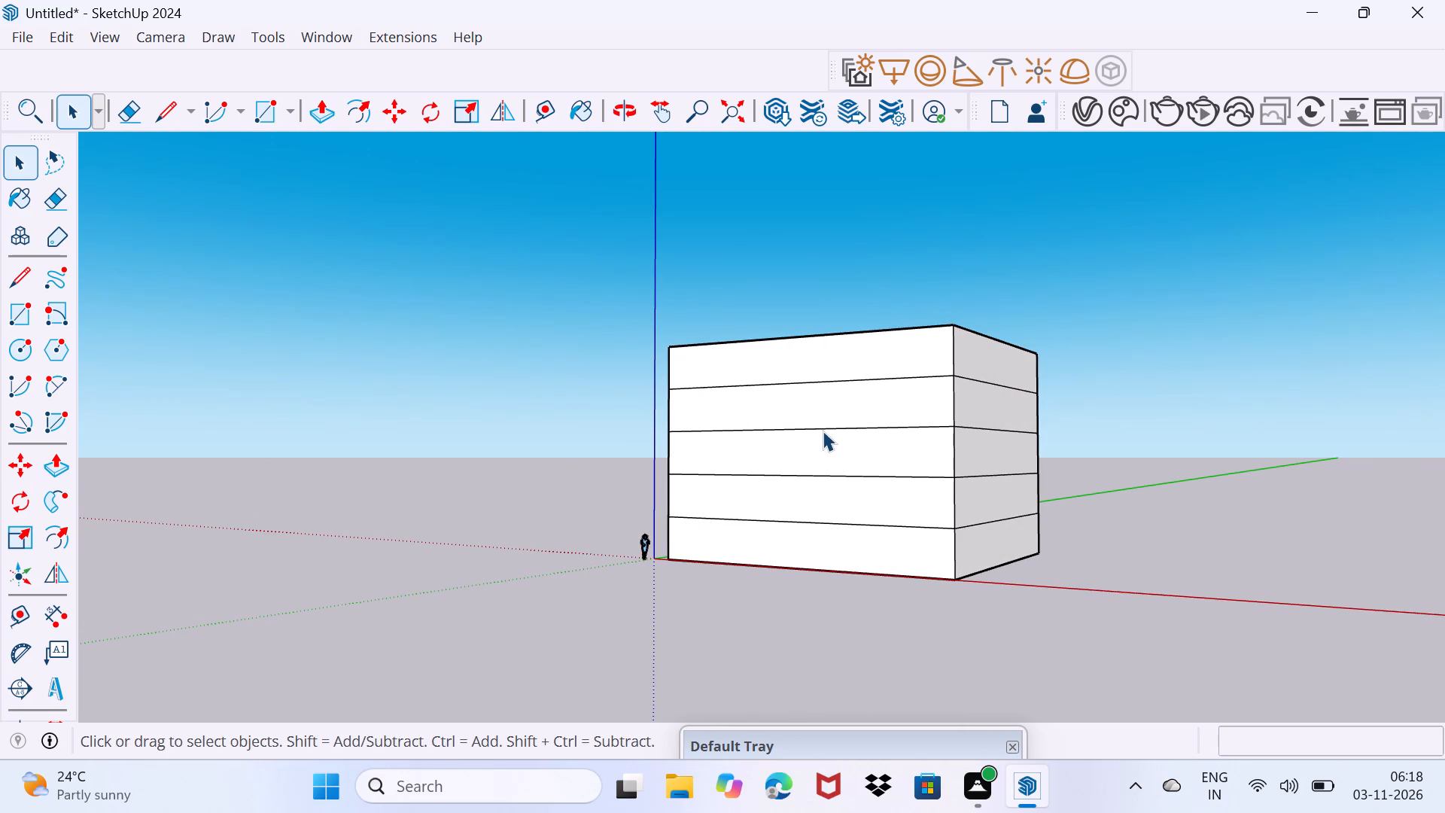
{"action": "scroll", "coordinate": [761, 447], "scroll_direction": "down", "scroll_amount": 1}
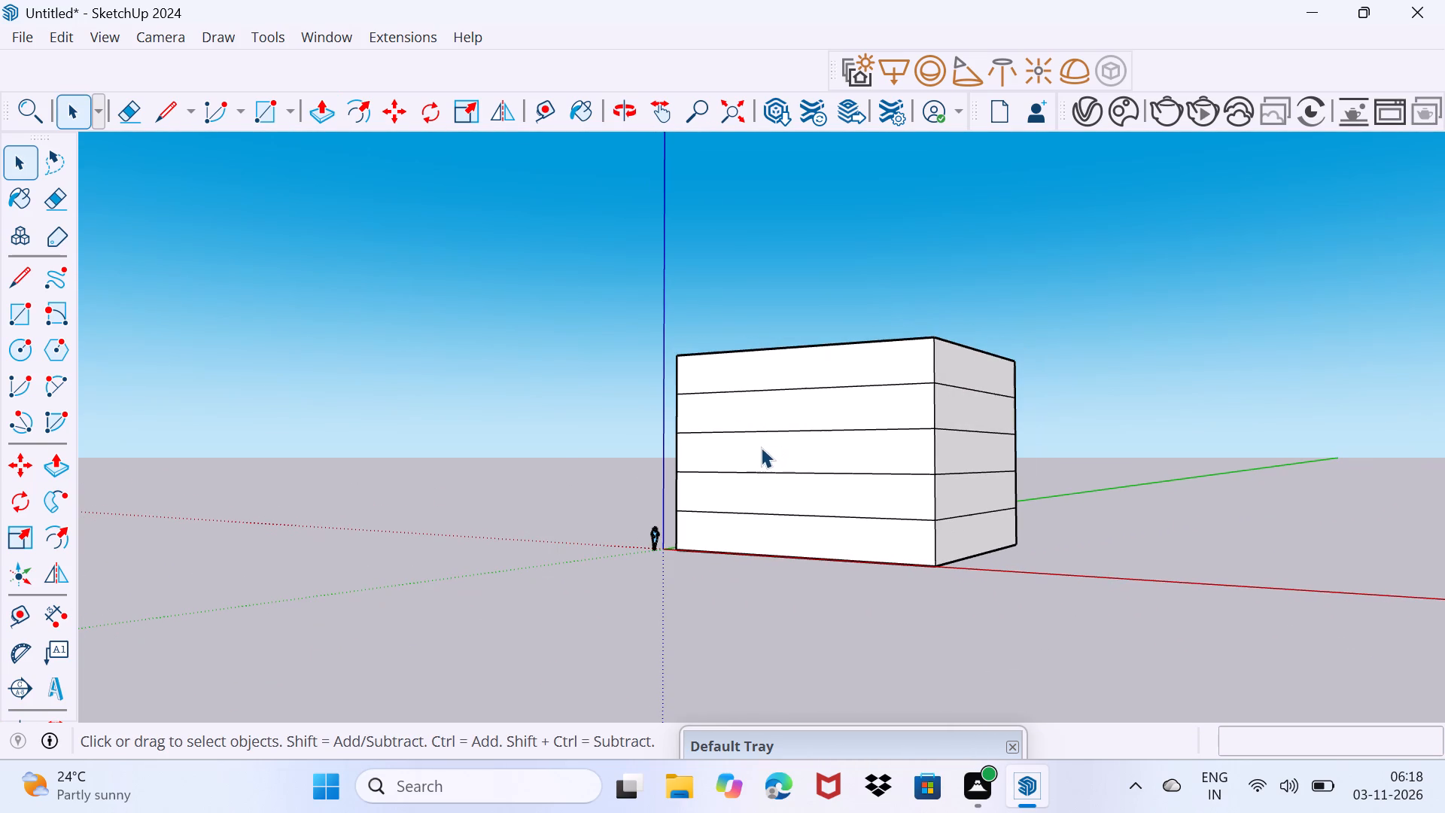
{"action": "middle_click_drag", "start_coordinate": [756, 452], "coordinate": [799, 438]}
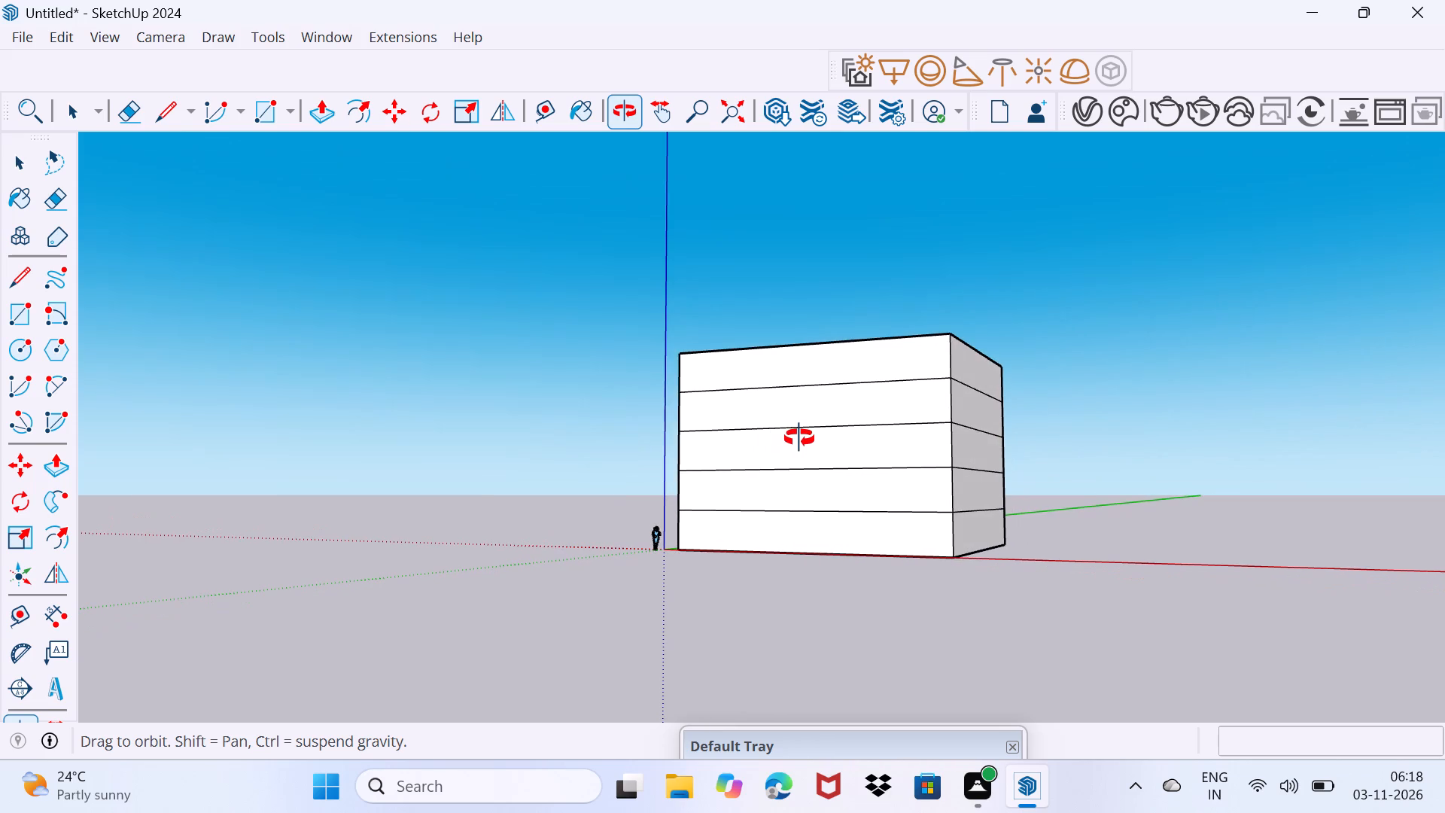
{"action": "middle_click_drag", "start_coordinate": [799, 438], "coordinate": [801, 433]}
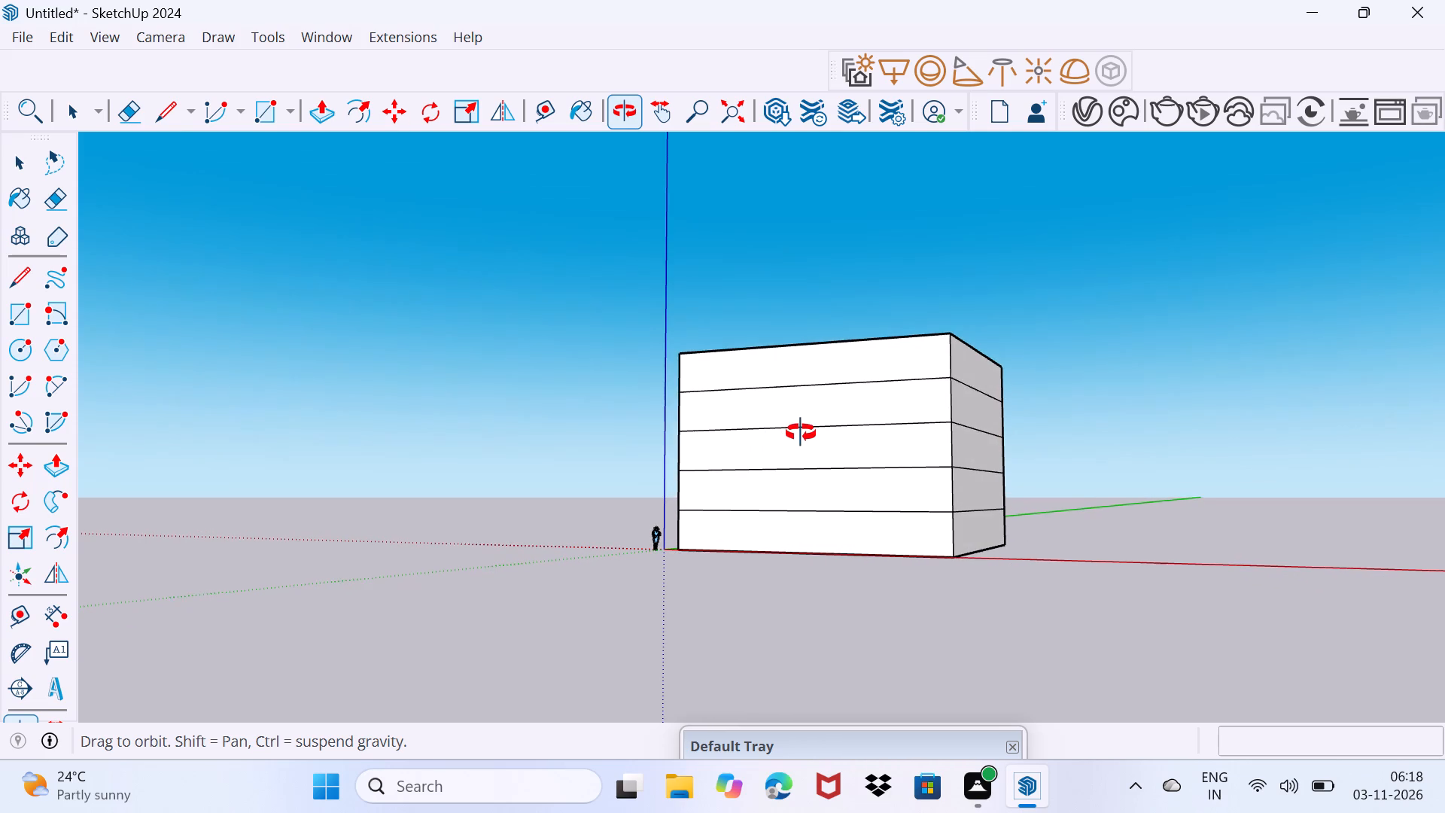
{"action": "middle_click_drag", "start_coordinate": [801, 433], "coordinate": [473, 479]}
{"action": "middle_click_drag", "start_coordinate": [691, 441], "coordinate": [658, 464]}
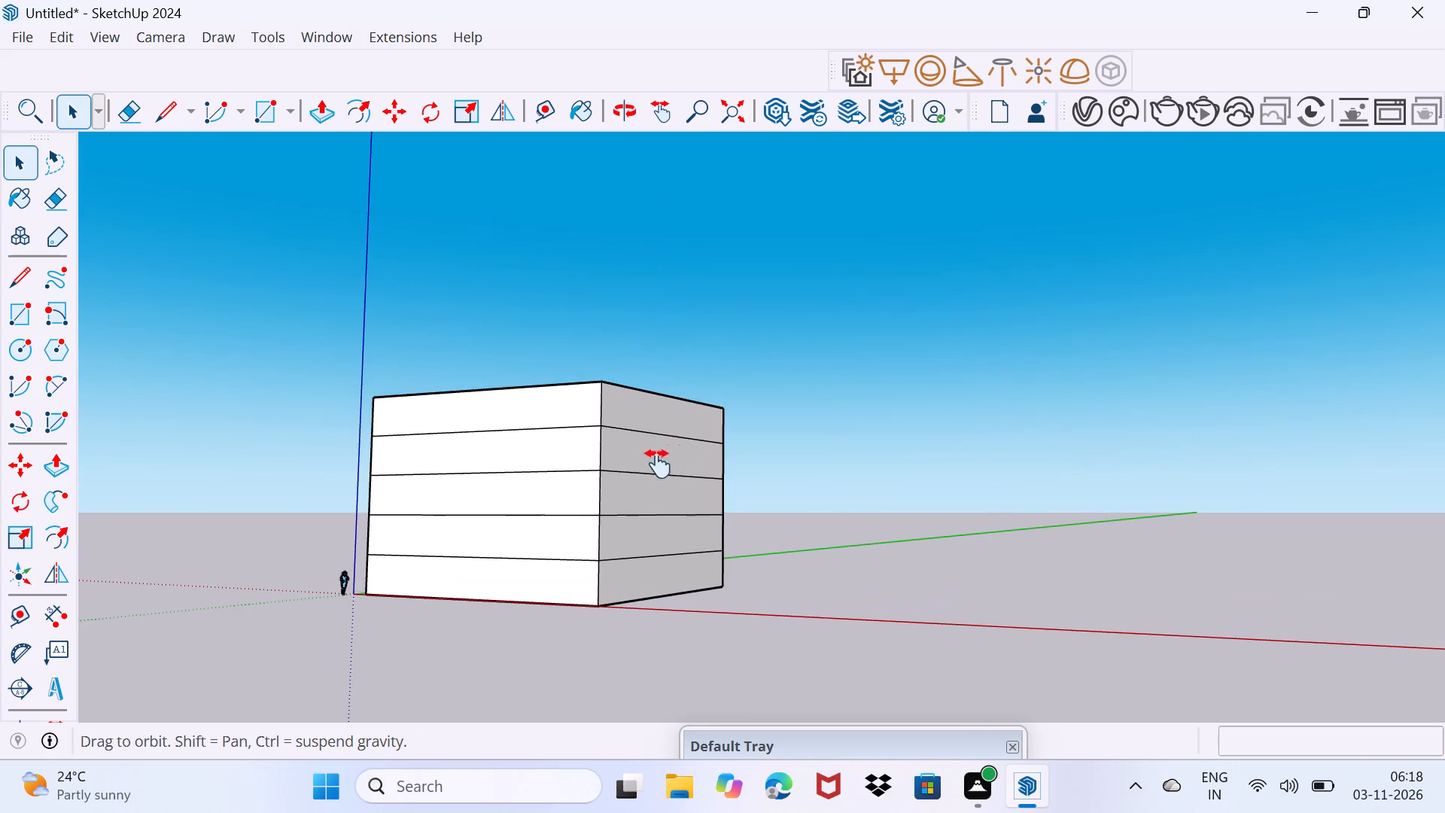
{"action": "middle_click_drag", "start_coordinate": [658, 464], "coordinate": [528, 477]}
{"action": "middle_click_drag", "start_coordinate": [543, 482], "coordinate": [633, 497]}
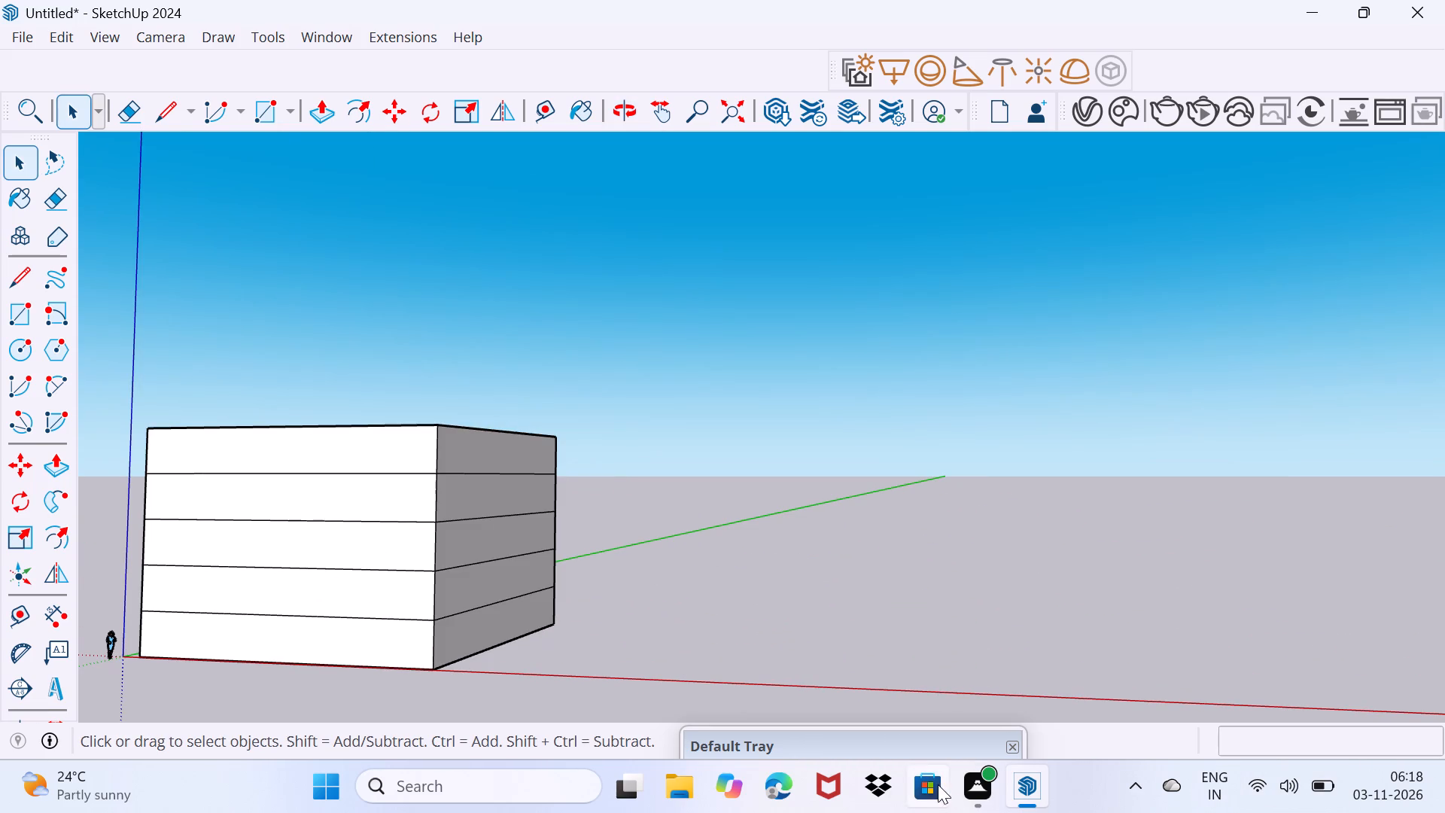
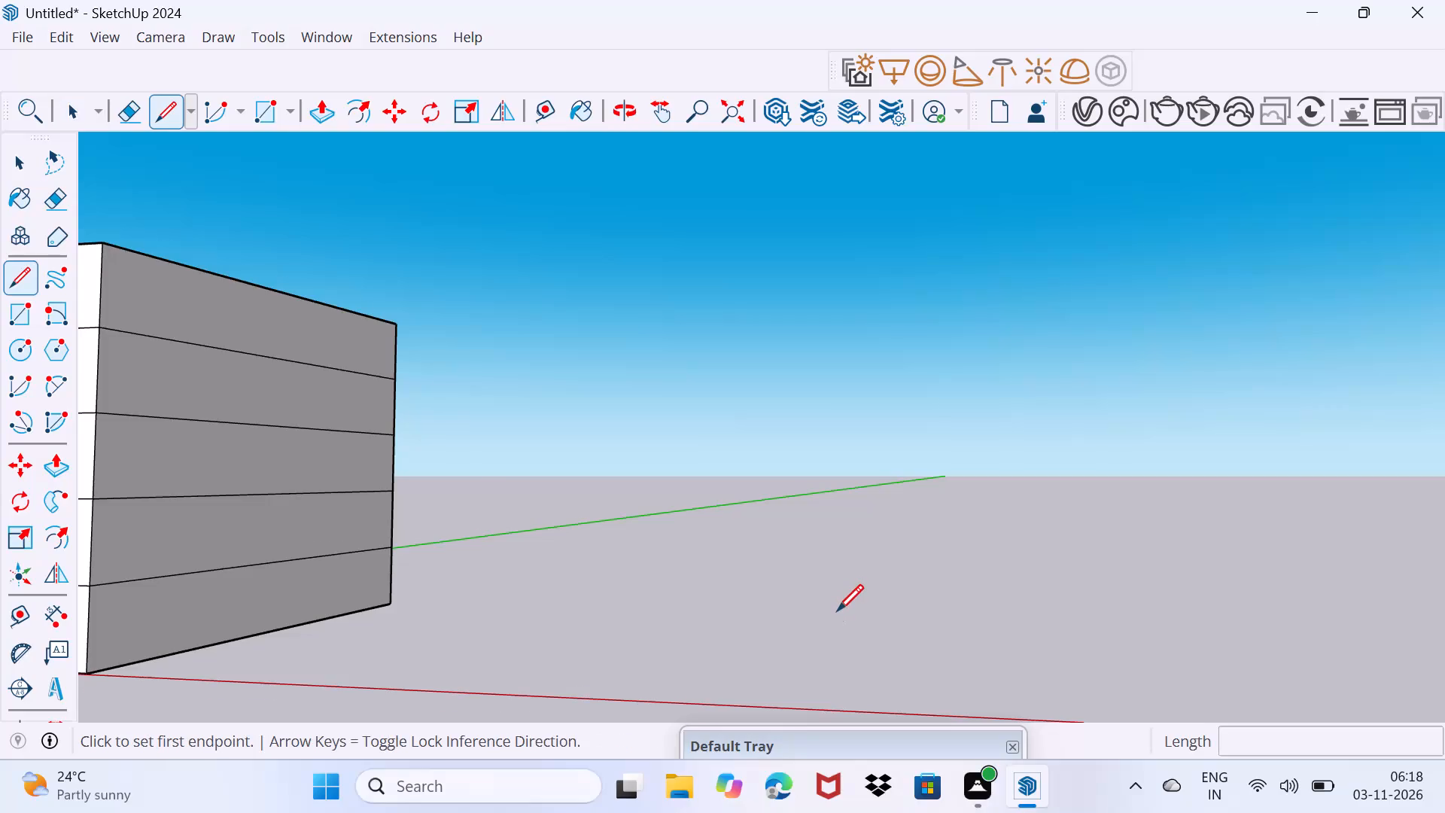
Draw a short slanted line on the open ground away from the five-storey block.
{"action": "scroll", "coordinate": [837, 611], "scroll_direction": "up", "scroll_amount": 8}
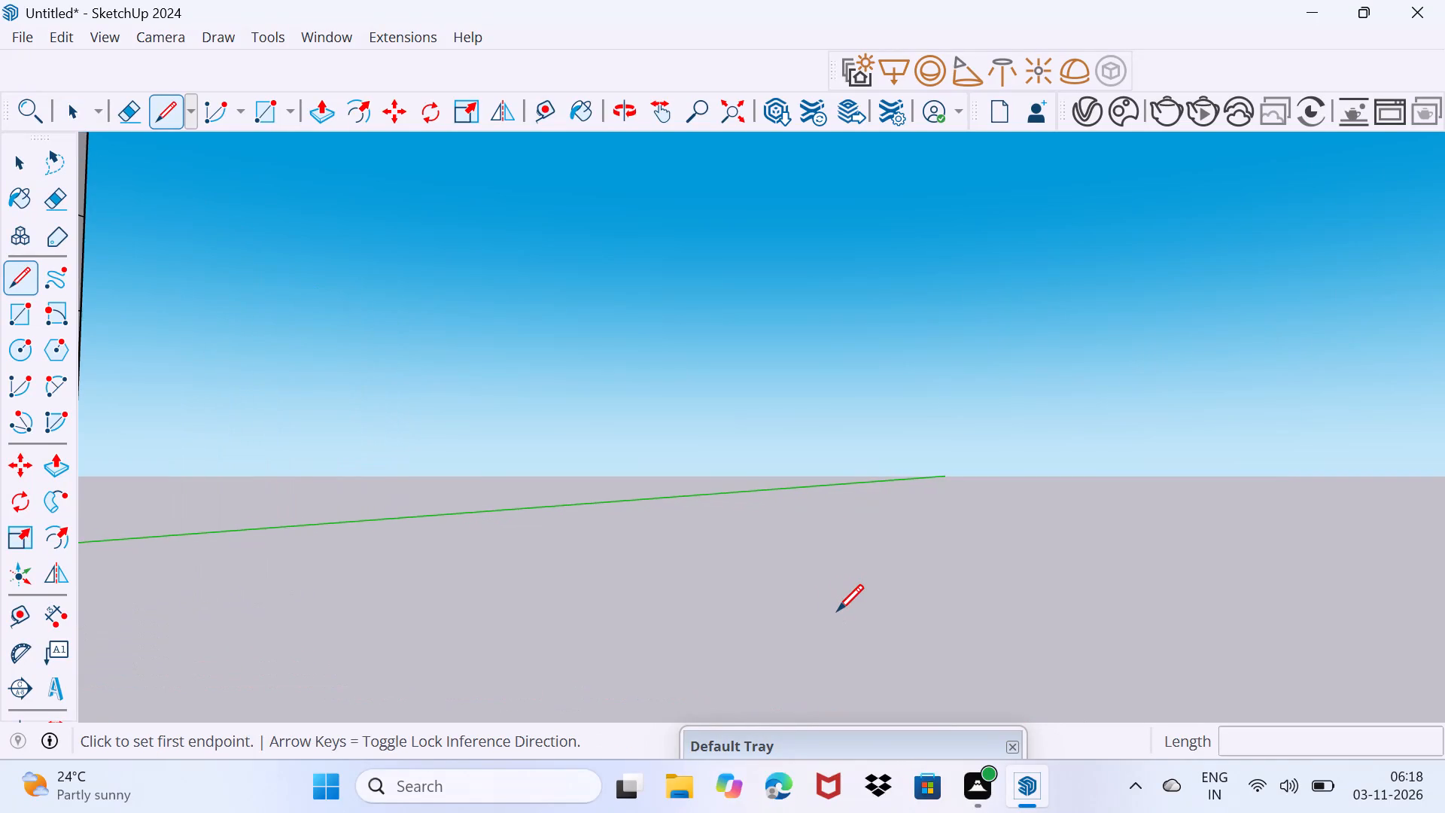
{"action": "left_click", "coordinate": [864, 634]}
{"action": "left_click", "coordinate": [882, 577]}
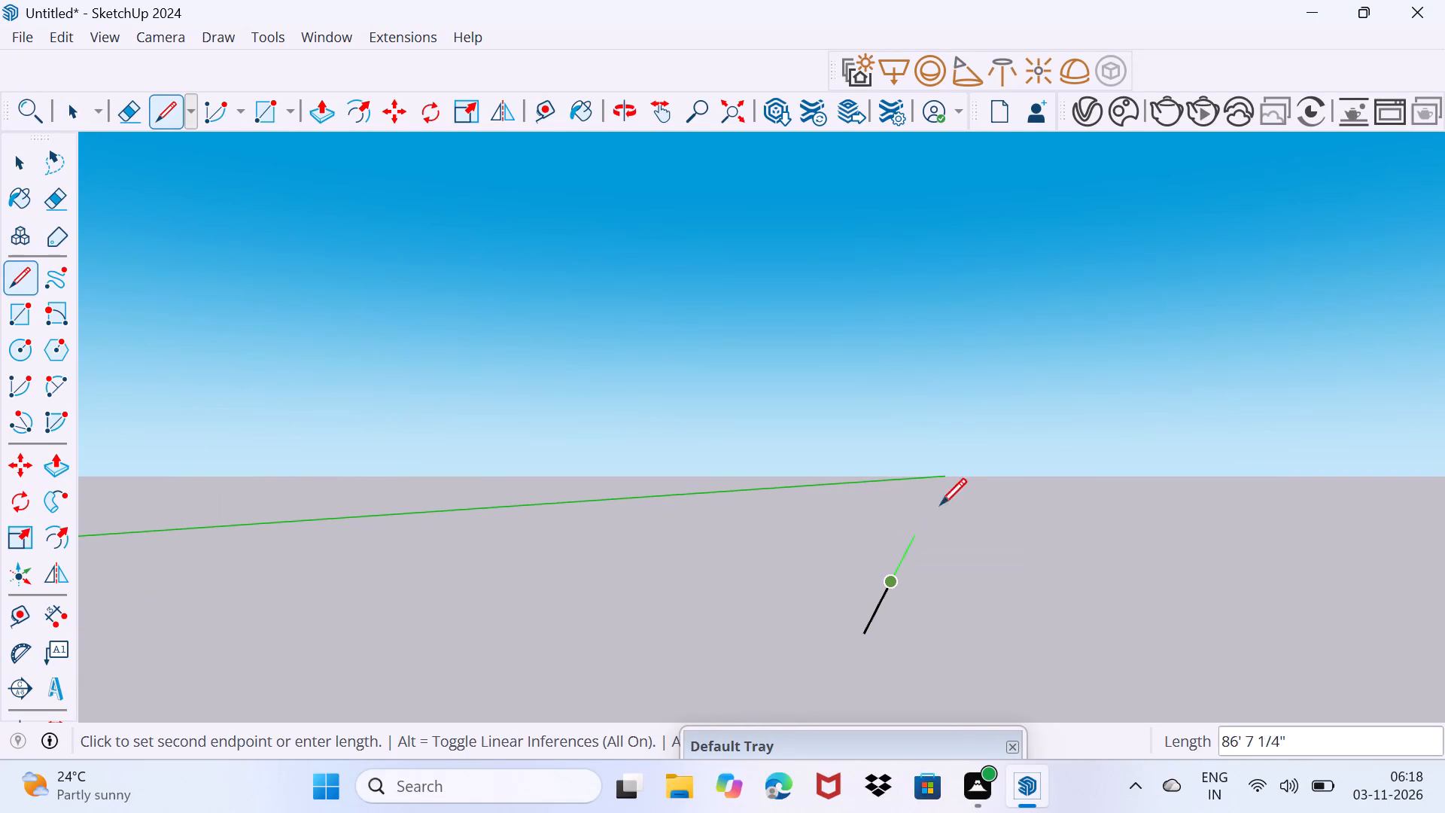
{"action": "left_click", "coordinate": [877, 607]}
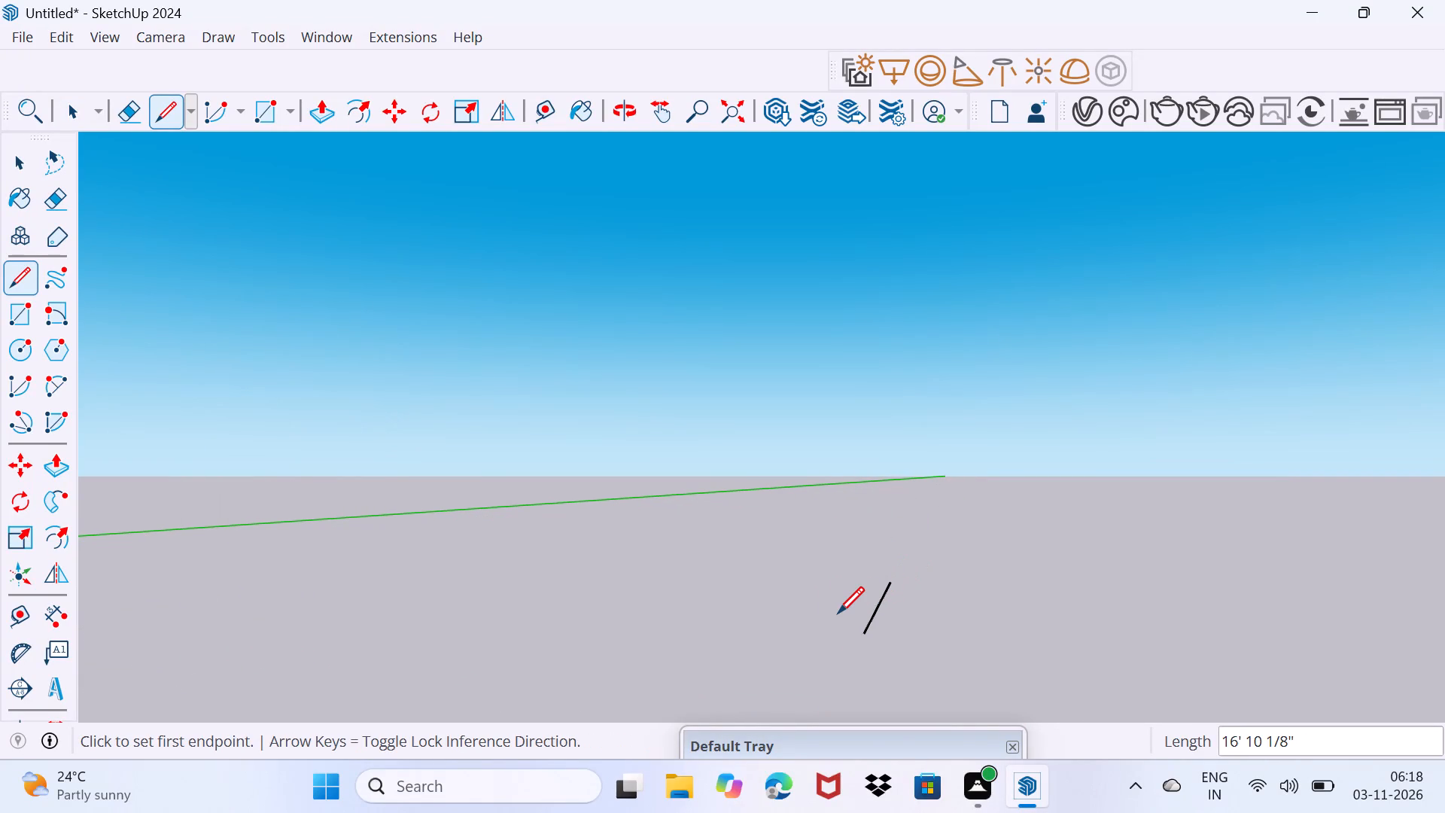
Draw a small stepped zigzag line on the ground beside the short slanted line.
{"action": "left_click", "coordinate": [837, 613]}
{"action": "left_click", "coordinate": [843, 598]}
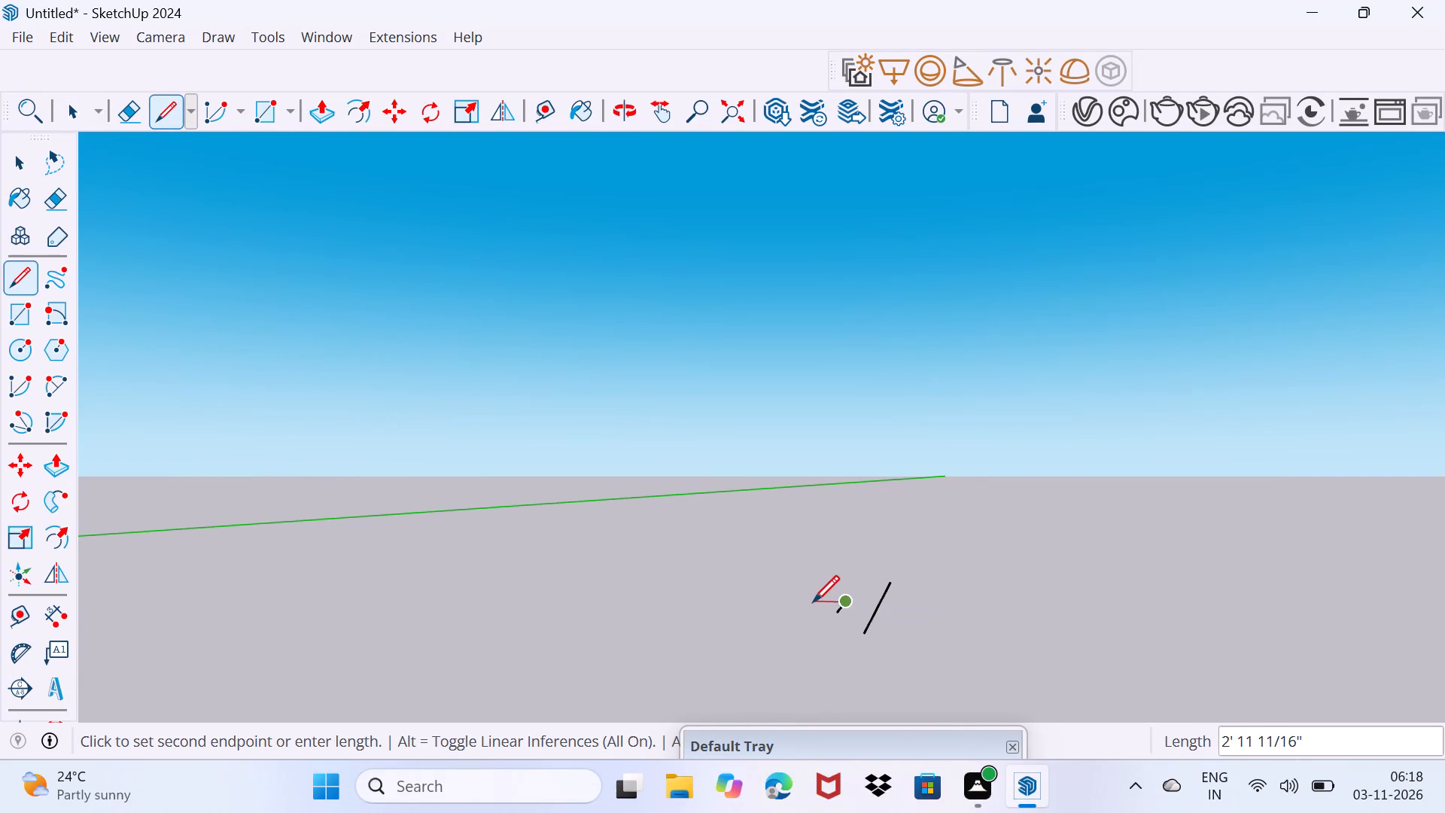
{"action": "left_click", "coordinate": [813, 601]}
{"action": "left_click", "coordinate": [797, 586]}
{"action": "left_click", "coordinate": [747, 603]}
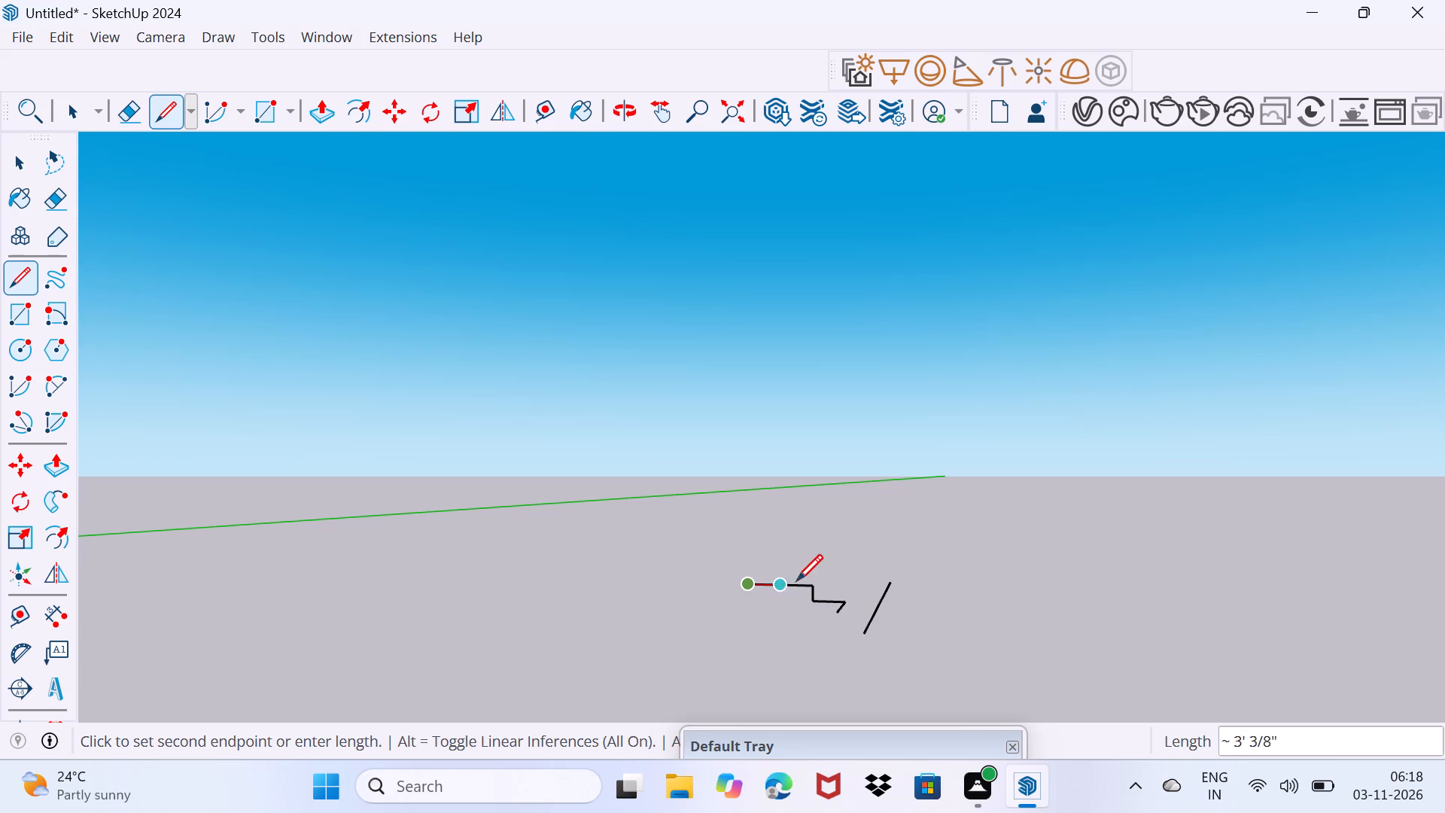
{"action": "left_click", "coordinate": [792, 591]}
{"action": "left_click_drag", "start_coordinate": [766, 597], "coordinate": [759, 612]}
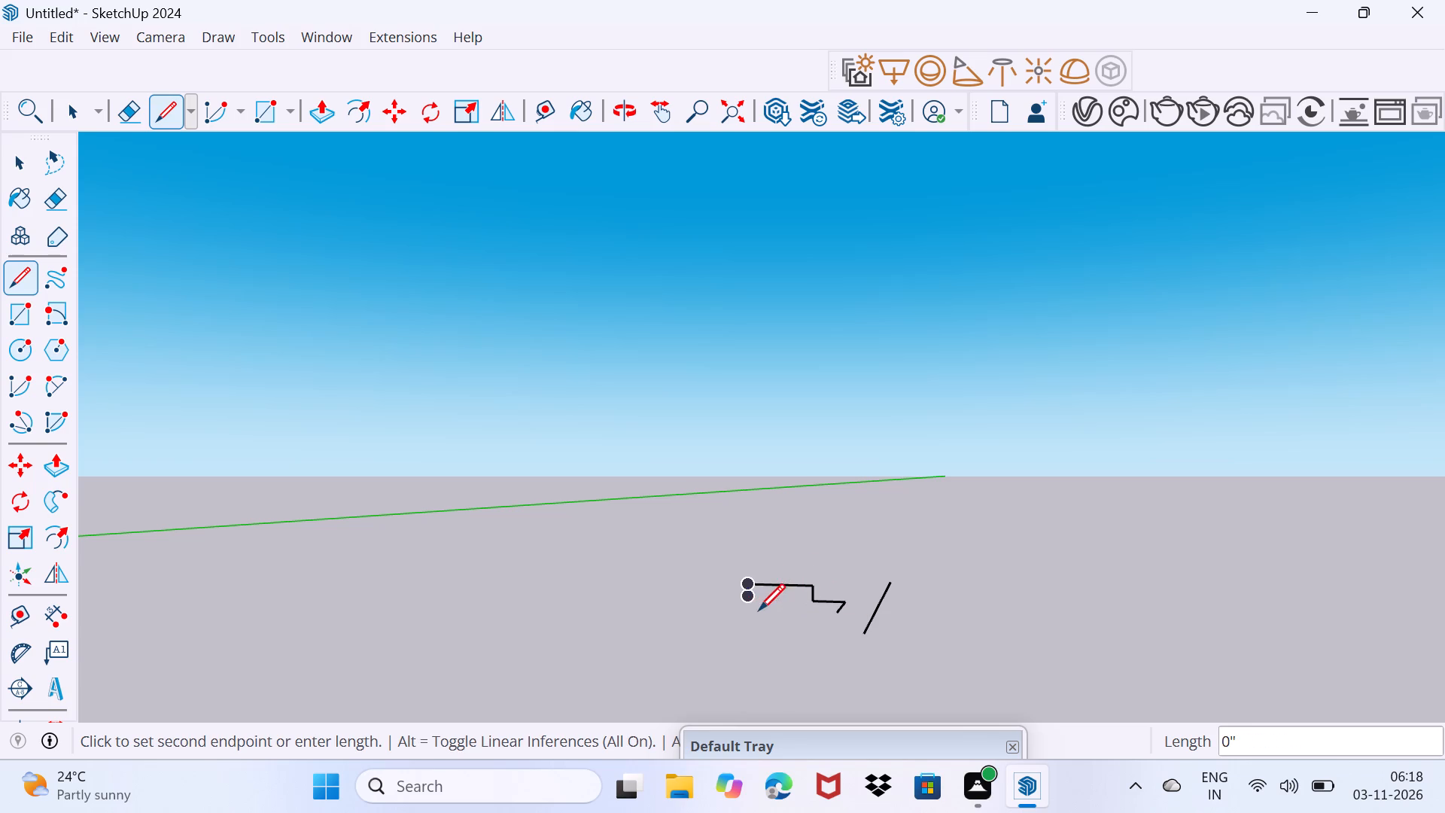
Draw a diagonal line across the zigzag's far end toward the horizon, finishing with a short horizontal segment.
{"action": "left_click", "coordinate": [774, 580]}
{"action": "left_click", "coordinate": [827, 546]}
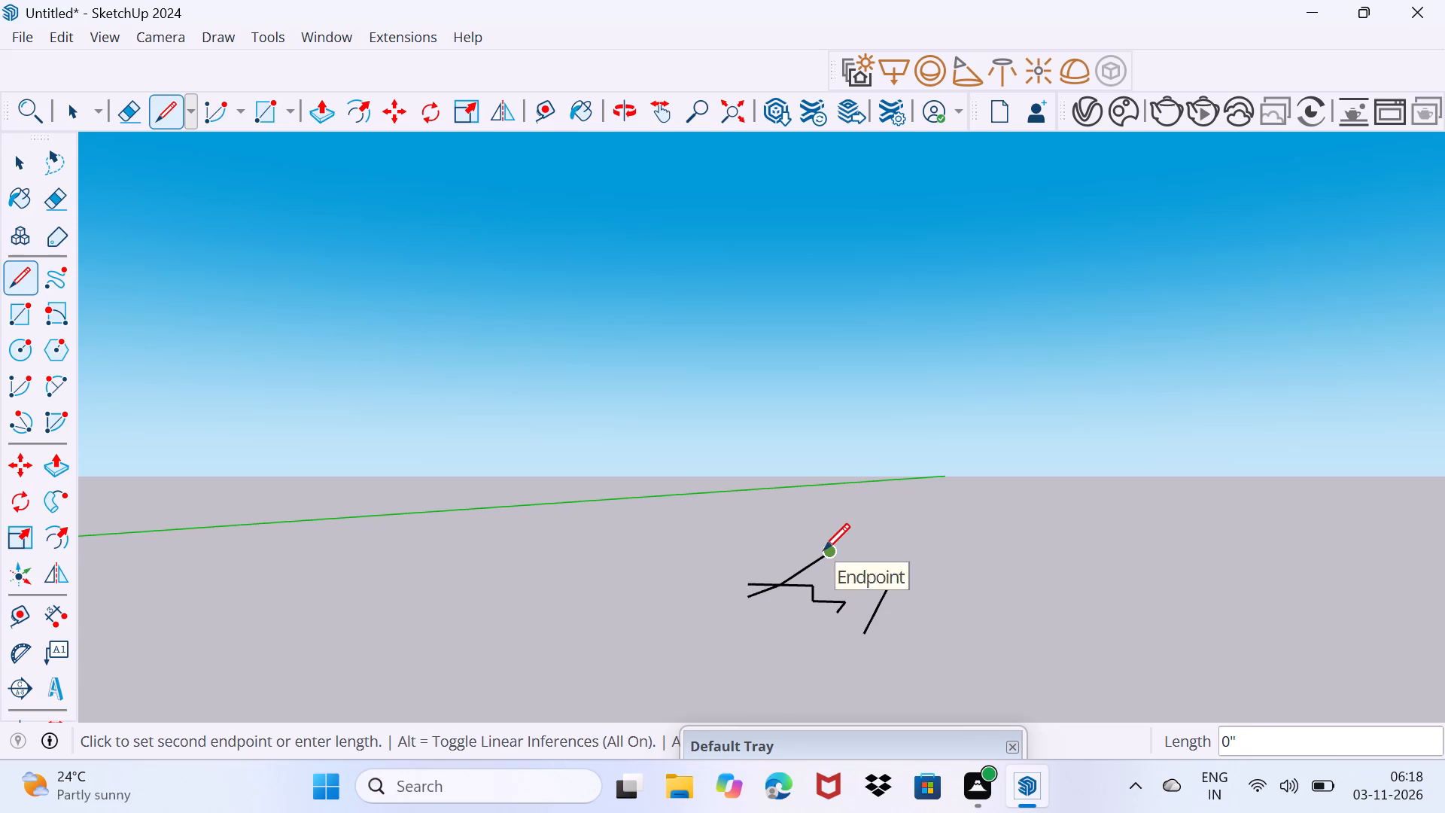
{"action": "left_click", "coordinate": [823, 550]}
{"action": "left_click", "coordinate": [860, 532]}
{"action": "left_click", "coordinate": [850, 541]}
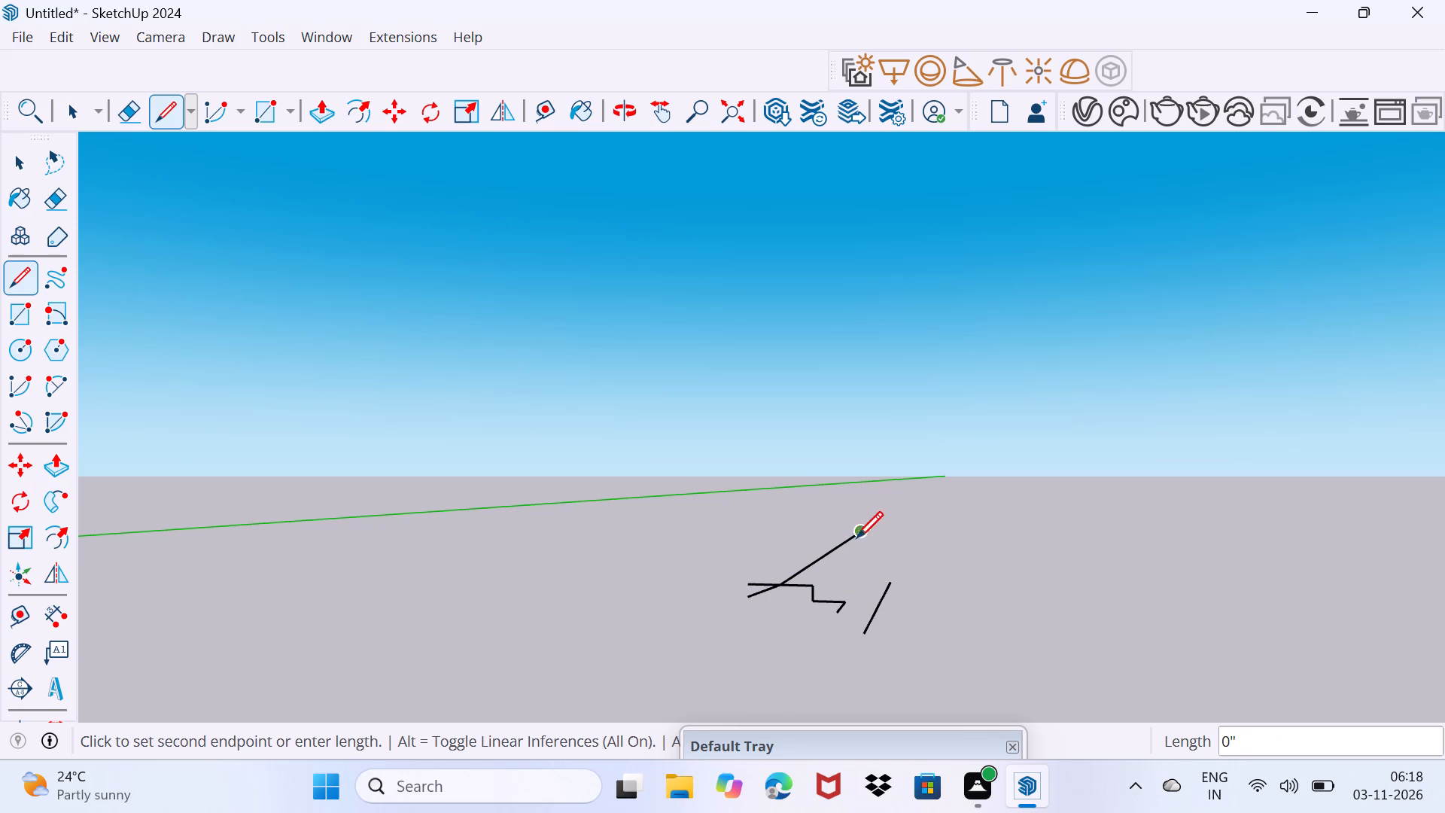
{"action": "left_click", "coordinate": [879, 524]}
{"action": "left_click", "coordinate": [869, 531]}
{"action": "left_click", "coordinate": [906, 510]}
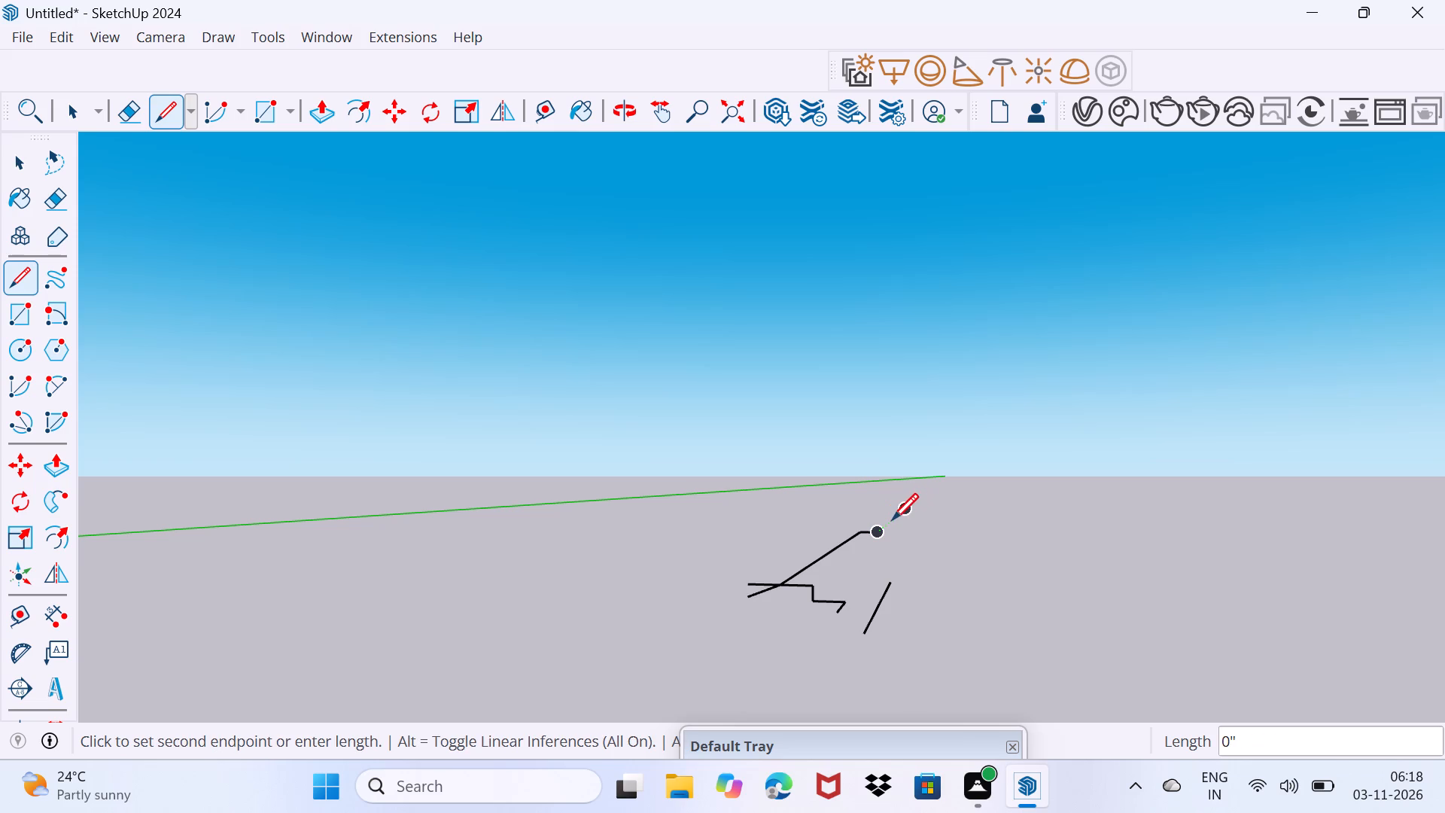
Draw an open three-sided outline near the horizon, with a sloping top, a vertical side and a long base.
{"action": "left_click", "coordinate": [892, 519]}
{"action": "left_click", "coordinate": [960, 496]}
{"action": "left_click", "coordinate": [934, 551]}
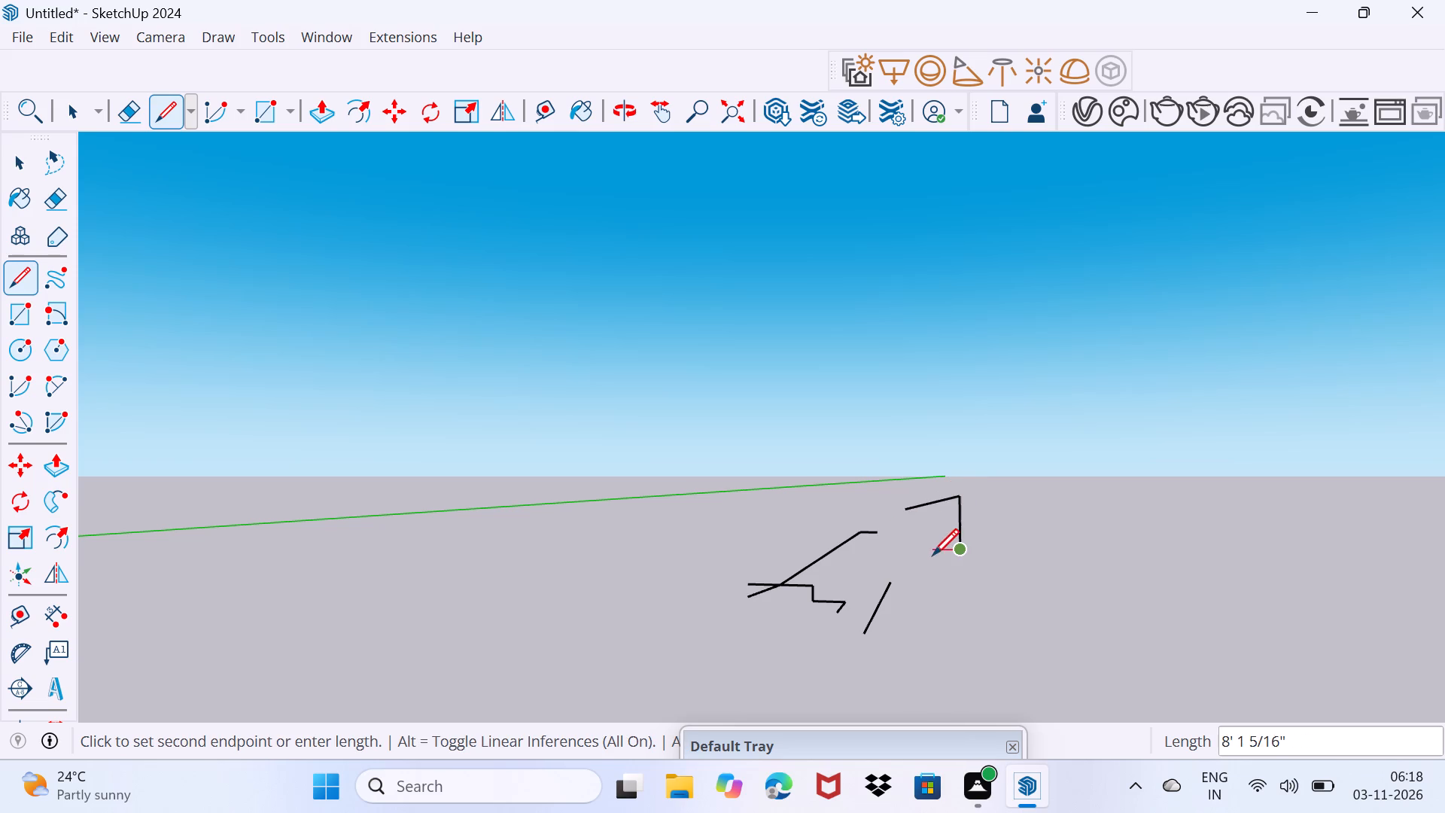
{"action": "left_click", "coordinate": [917, 571]}
{"action": "left_click", "coordinate": [853, 563]}
{"action": "left_click", "coordinate": [945, 543]}
{"action": "left_click", "coordinate": [898, 564]}
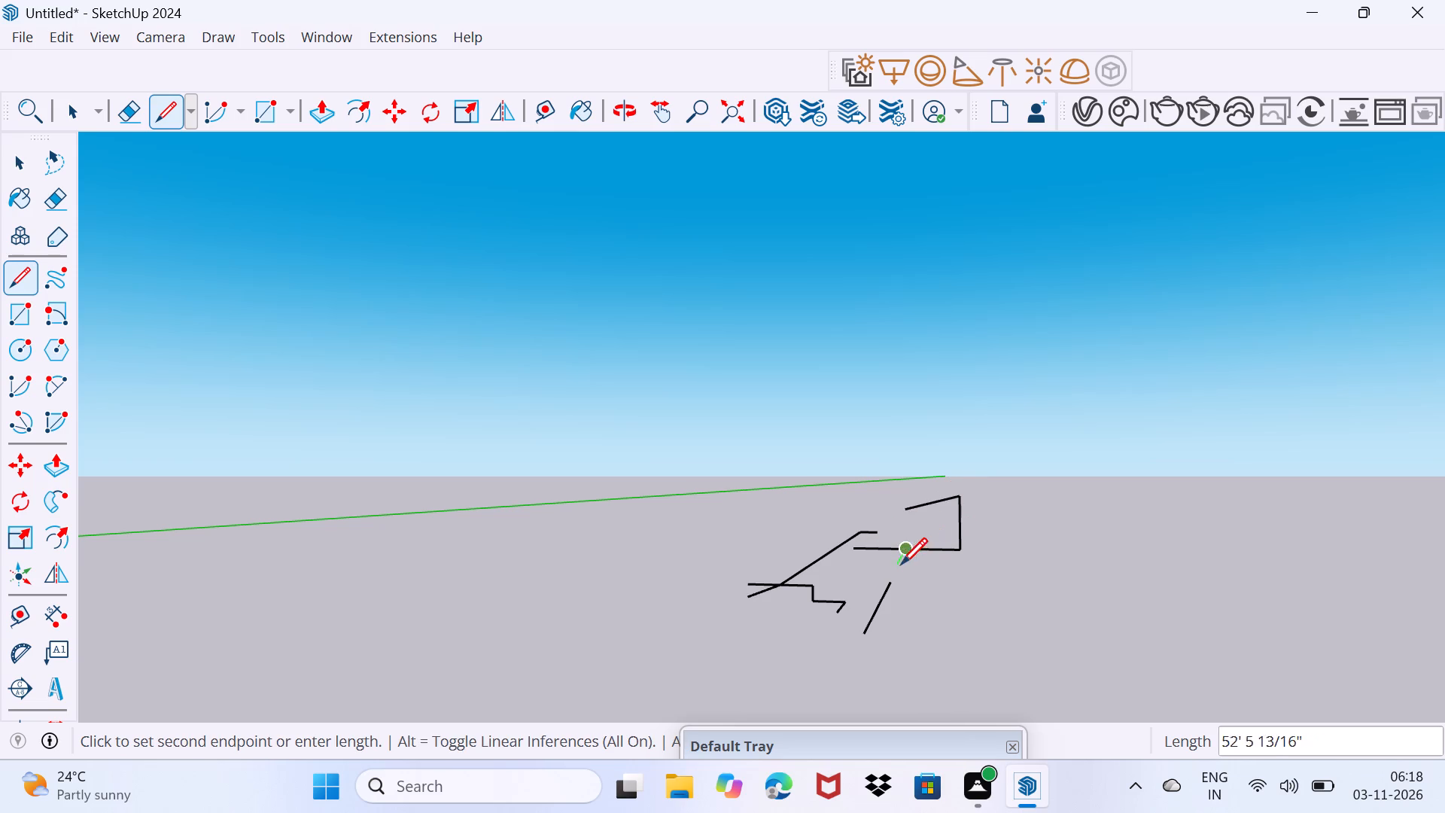
{"action": "left_click", "coordinate": [971, 533]}
{"action": "left_click", "coordinate": [949, 541]}
Link the loose ground lines with slanted segments through the zigzag and from its crossing point to the outline's base.
{"action": "left_click_drag", "start_coordinate": [875, 583], "coordinate": [870, 590]}
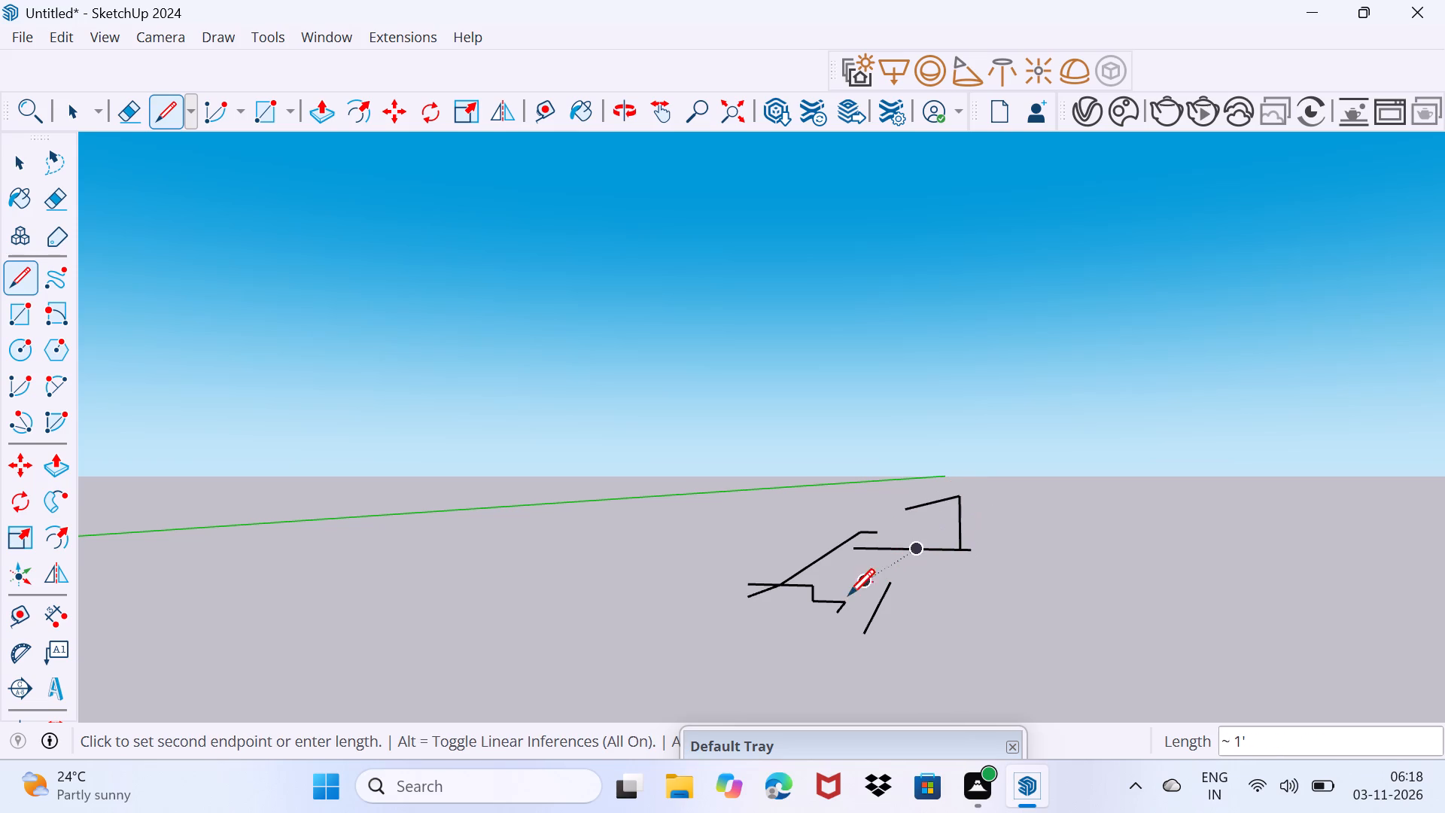
{"action": "left_click", "coordinate": [835, 604]}
{"action": "left_click", "coordinate": [782, 588]}
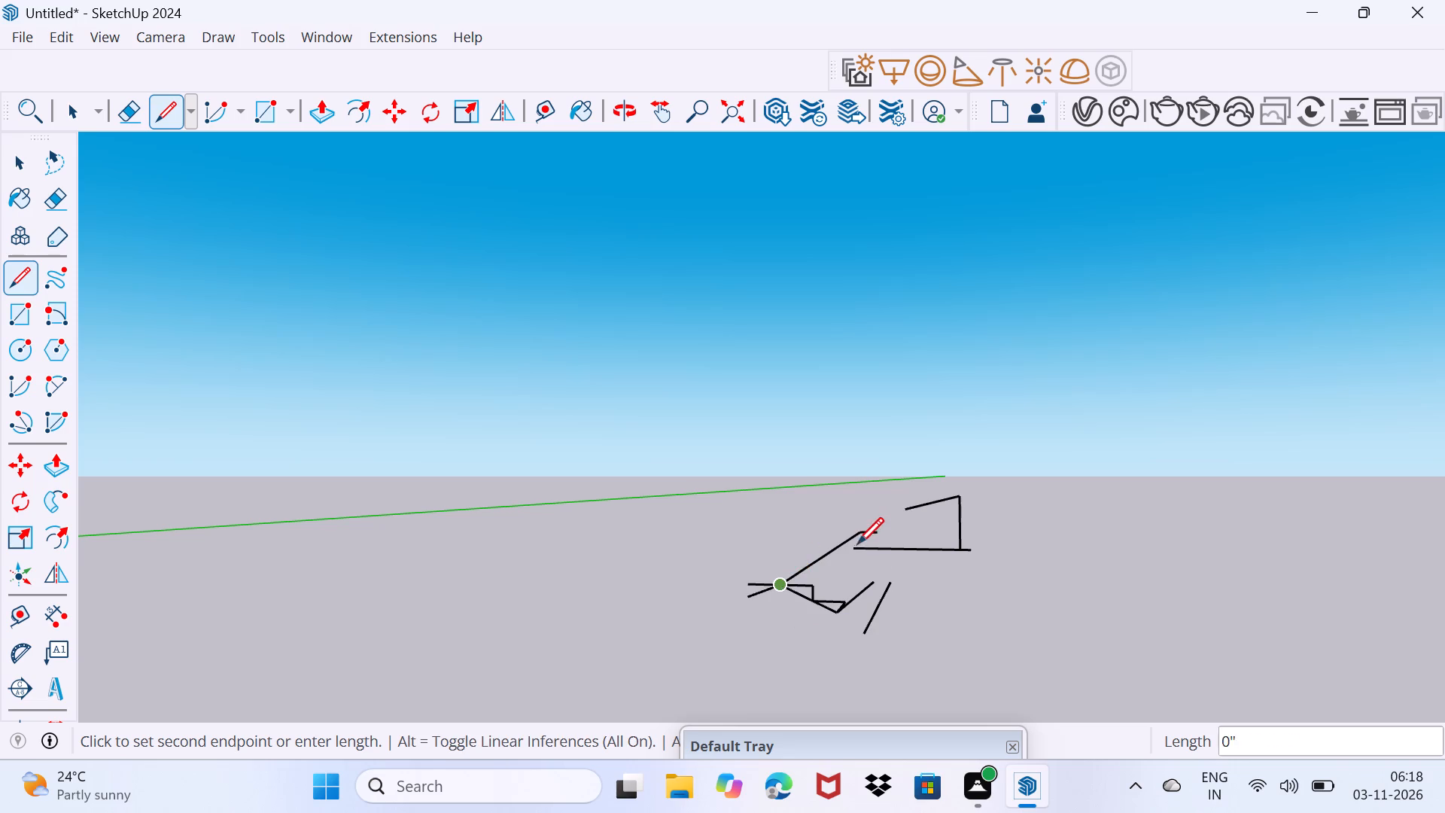
{"action": "left_click_drag", "start_coordinate": [858, 544], "coordinate": [852, 555]}
{"action": "left_click", "coordinate": [830, 568]}
{"action": "left_click", "coordinate": [855, 546]}
{"action": "left_click", "coordinate": [897, 527]}
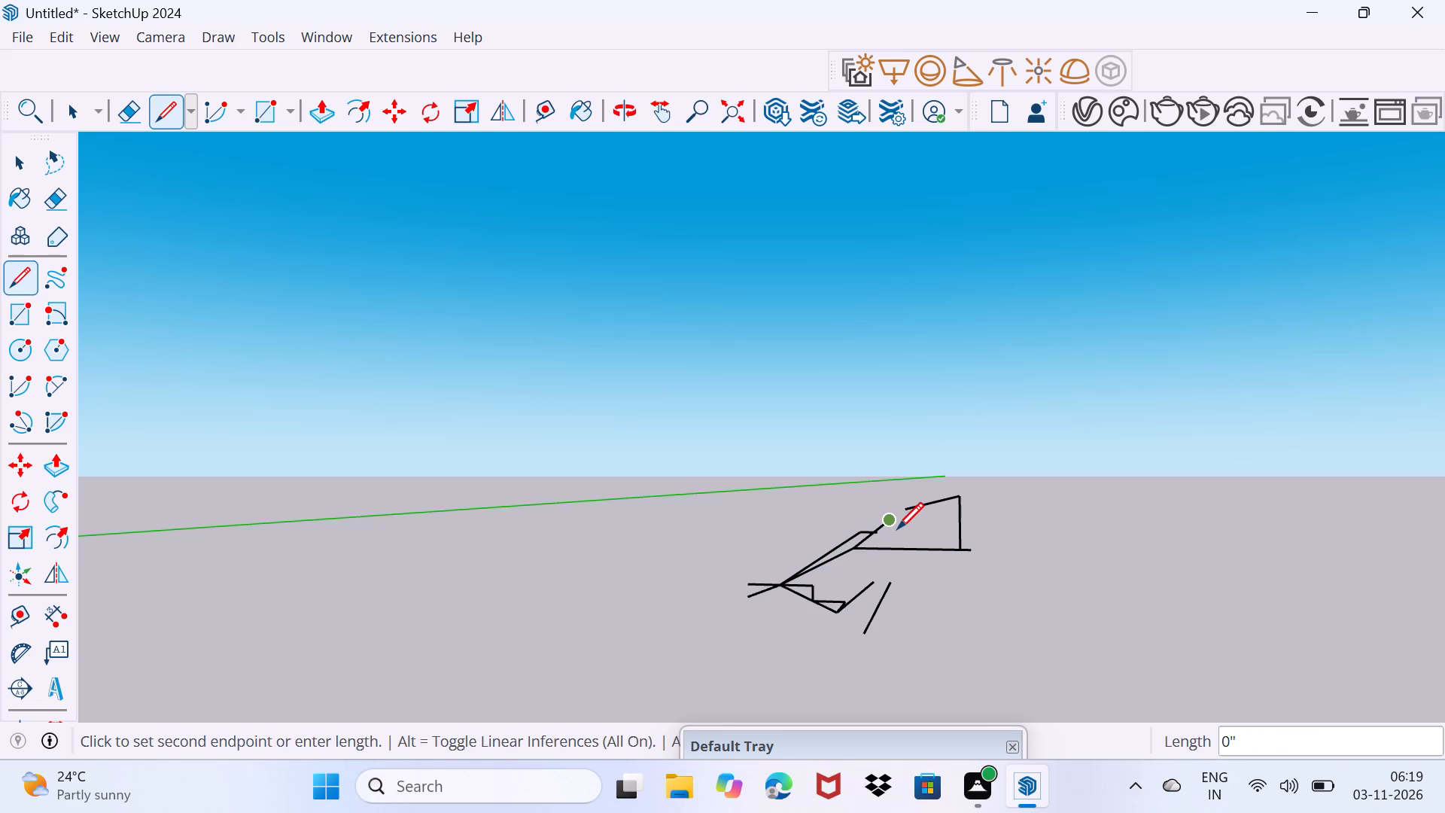
Close the gap between the two diagonal lines on the ground so they bound a thin sliver face.
{"action": "left_click", "coordinate": [897, 528]}
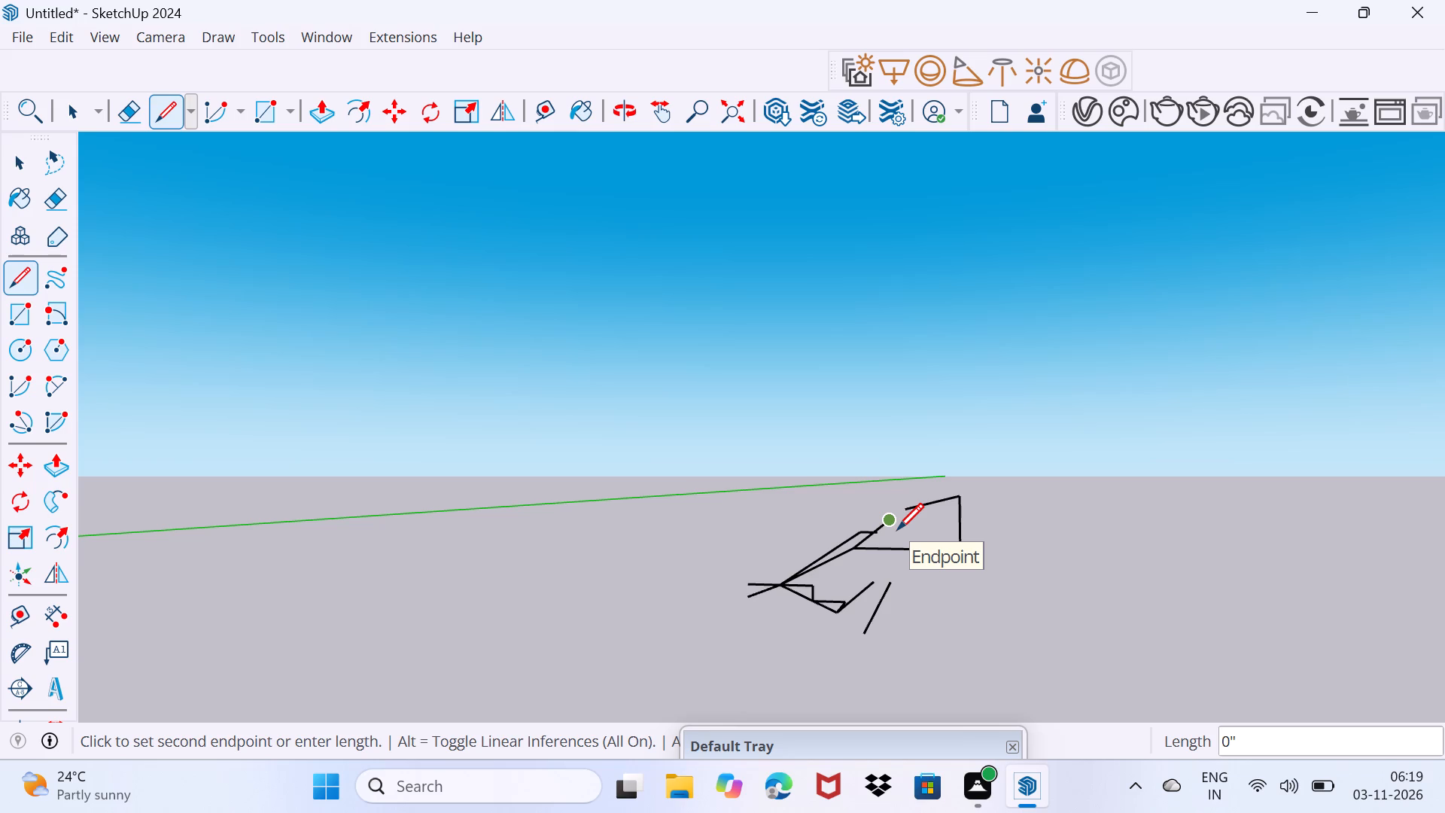
{"action": "left_click", "coordinate": [897, 529]}
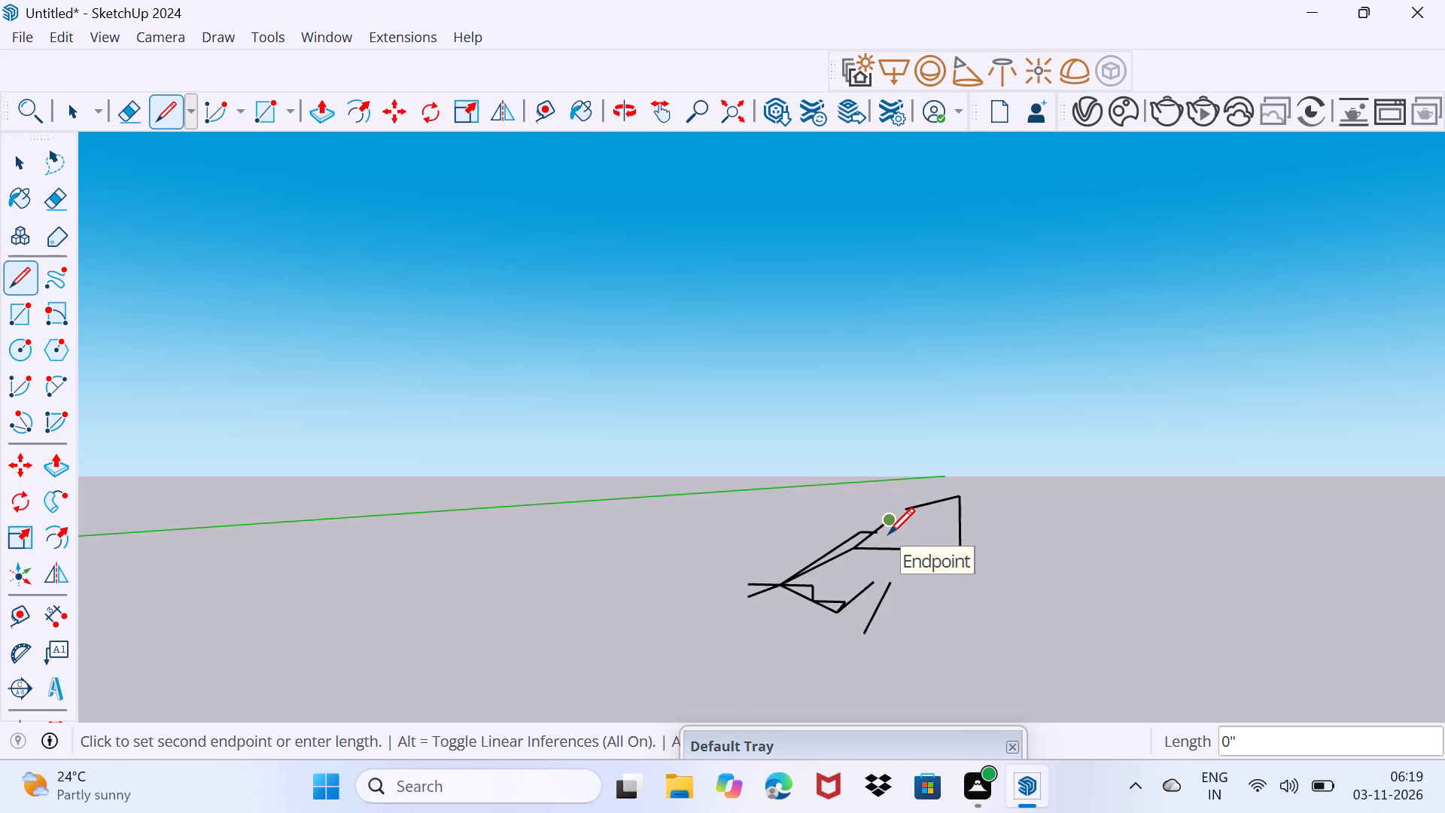
{"action": "left_click", "coordinate": [888, 534]}
{"action": "left_click", "coordinate": [863, 534]}
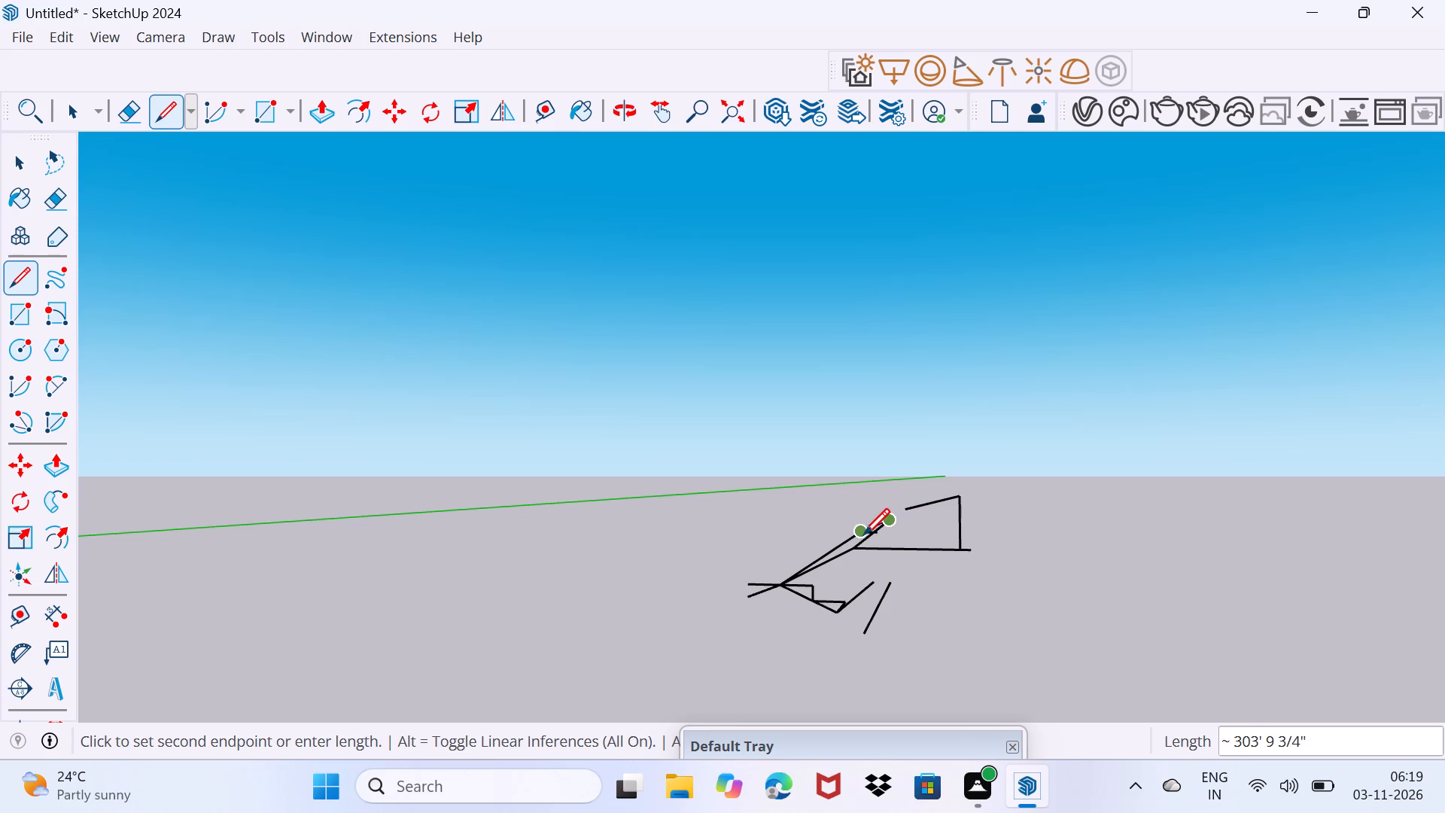
{"action": "left_click", "coordinate": [835, 568]}
{"action": "left_click", "coordinate": [816, 575]}
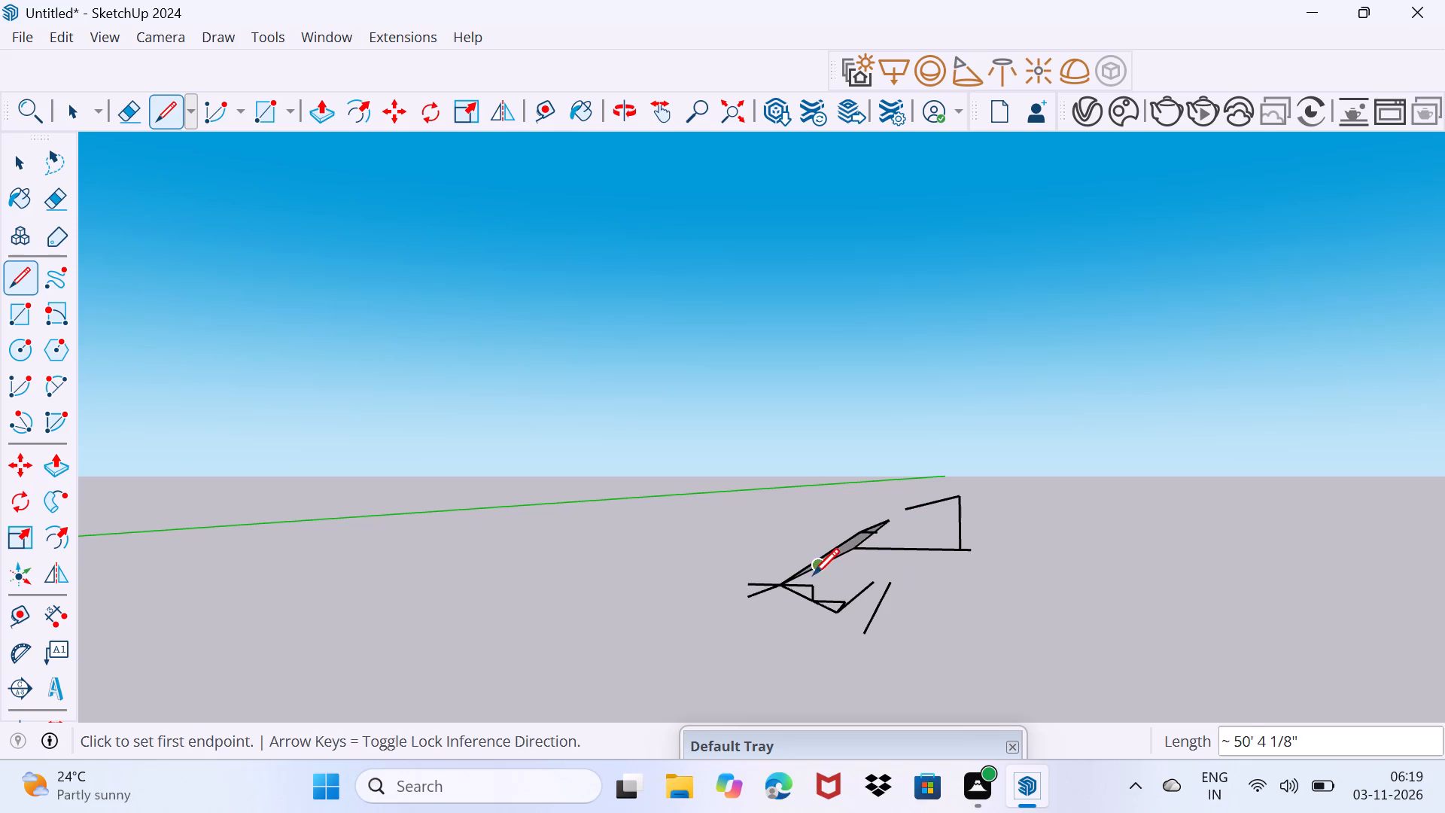
Draw a small bracket-shaped line by the sliver face's lower tip and a separate horizontal line beyond it.
{"action": "left_click", "coordinate": [809, 571]}
{"action": "left_click", "coordinate": [802, 564]}
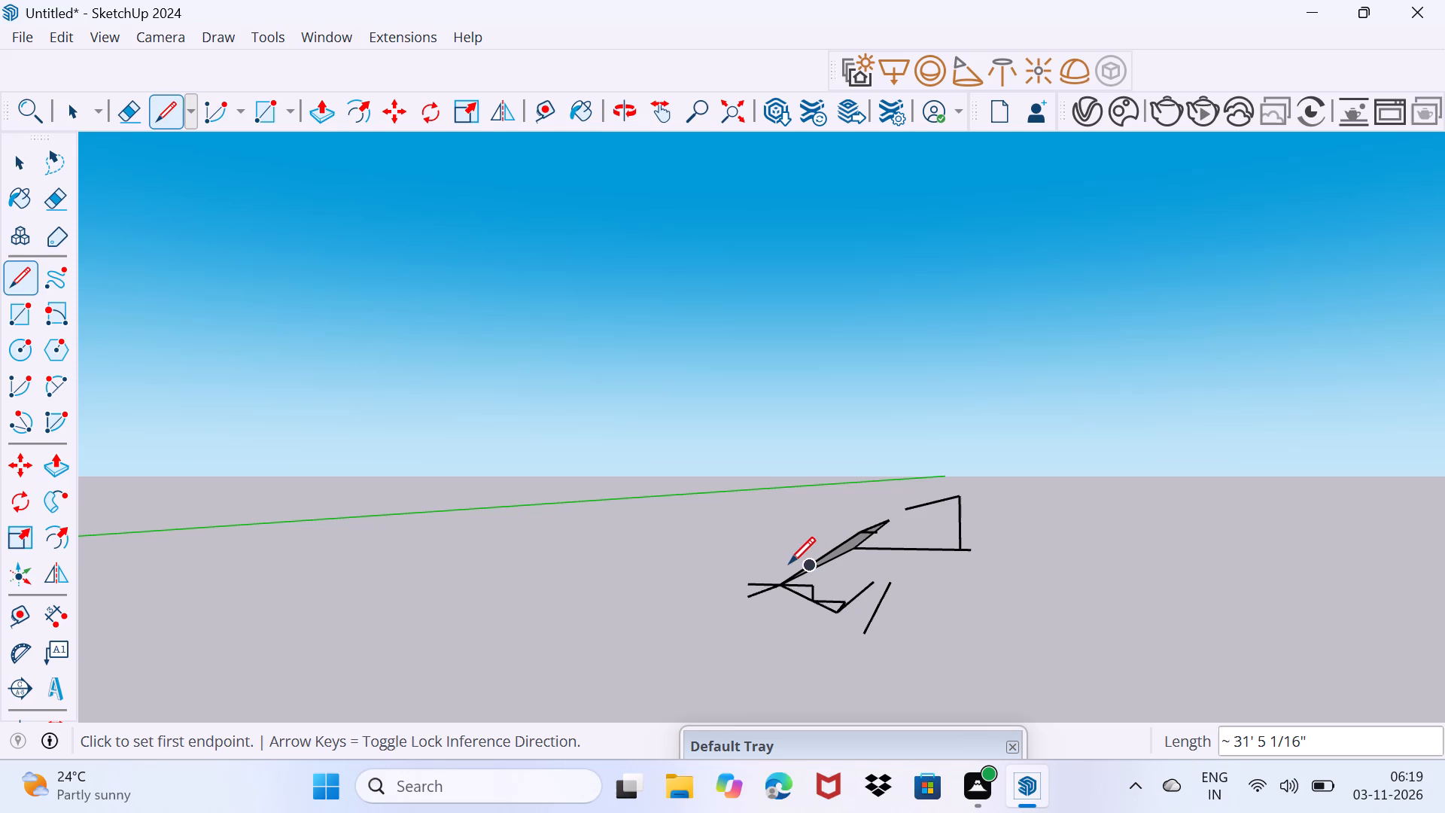
{"action": "left_click", "coordinate": [780, 563]}
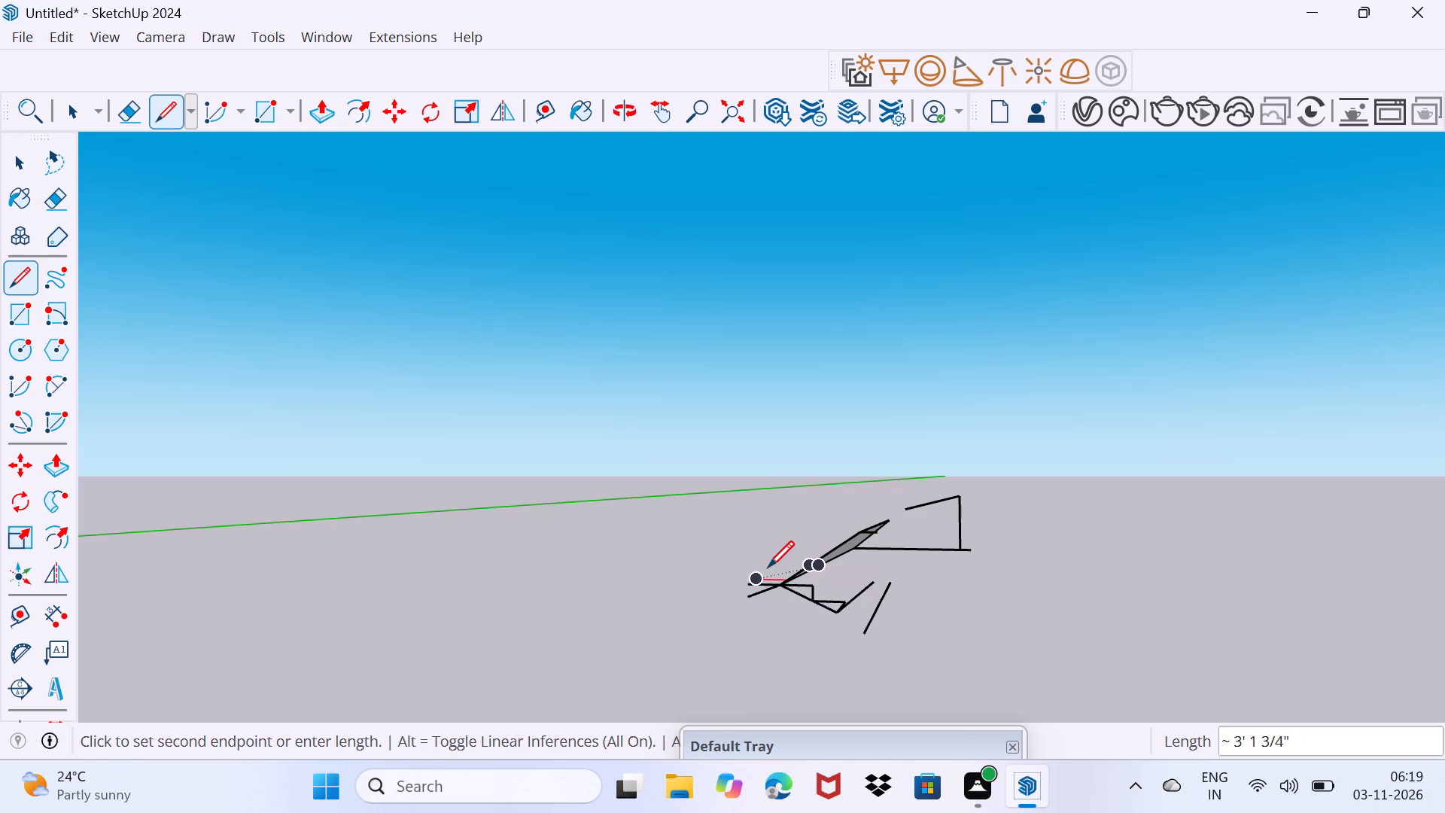
{"action": "left_click", "coordinate": [768, 567]}
{"action": "left_click", "coordinate": [757, 570]}
{"action": "left_click", "coordinate": [743, 591]}
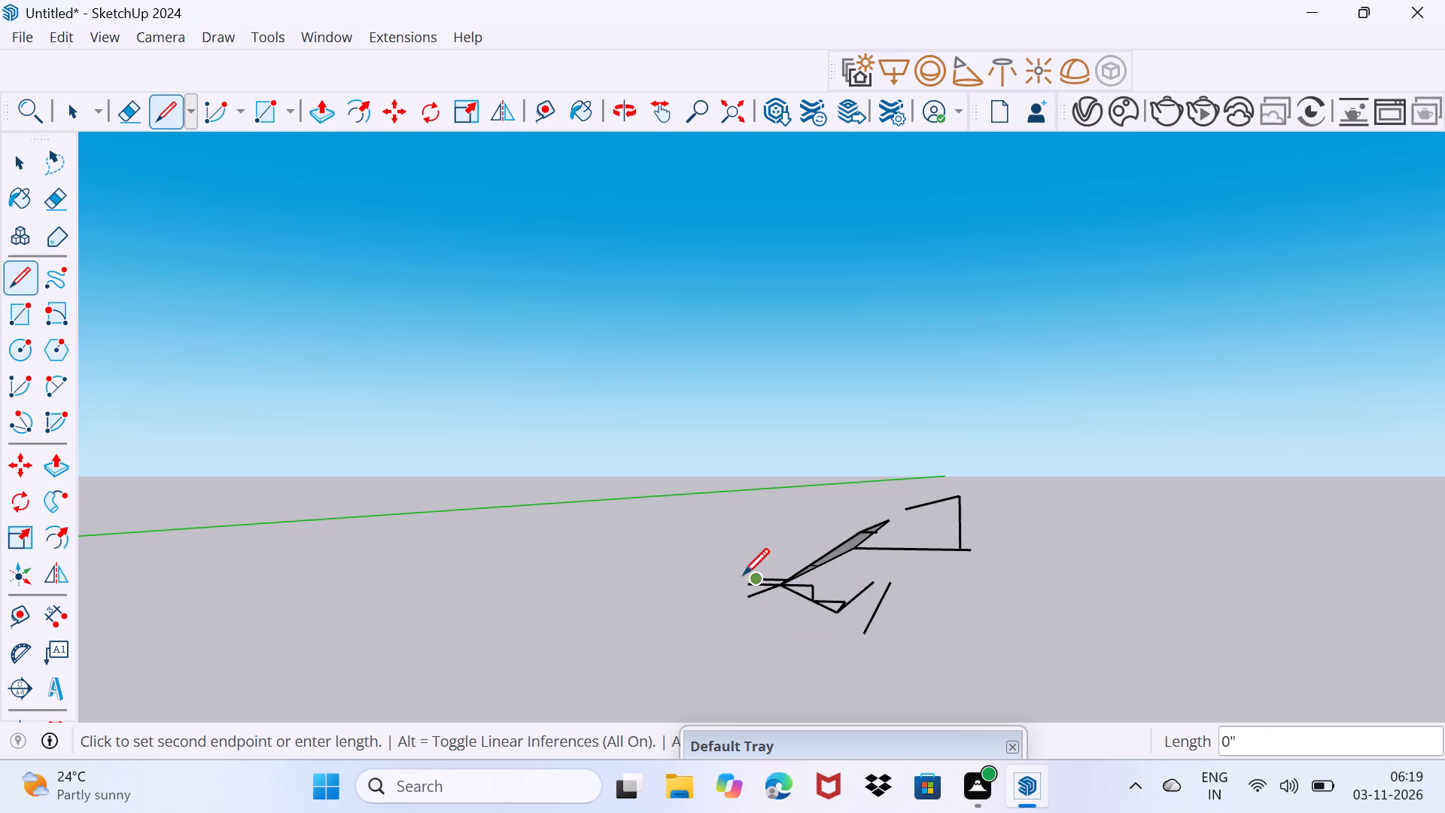
{"action": "left_click", "coordinate": [766, 556]}
{"action": "left_click", "coordinate": [792, 550]}
{"action": "left_click_drag", "start_coordinate": [768, 550], "coordinate": [765, 559]}
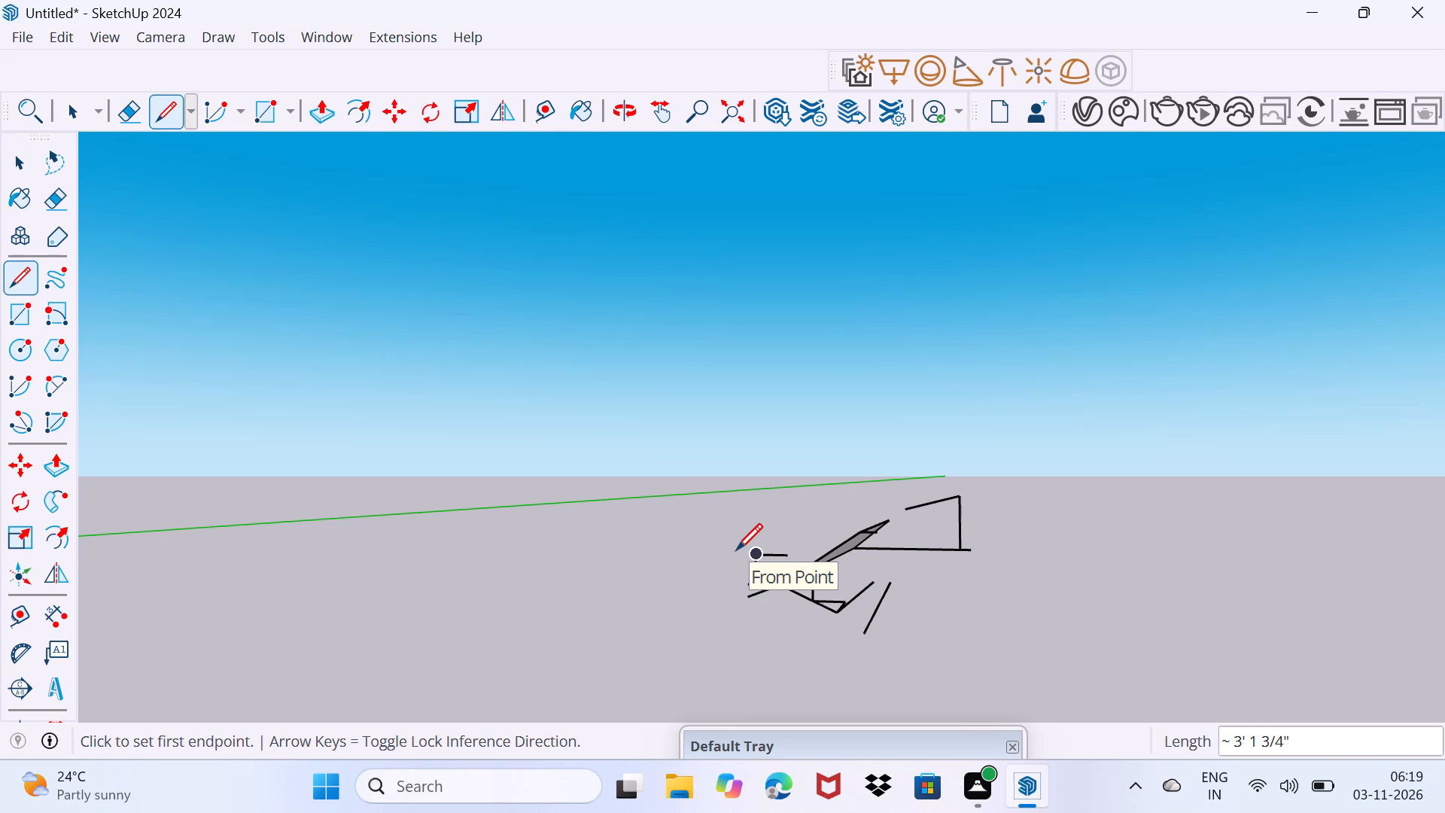
{"action": "left_click", "coordinate": [736, 550]}
{"action": "left_click", "coordinate": [673, 544]}
{"action": "left_click", "coordinate": [669, 553]}
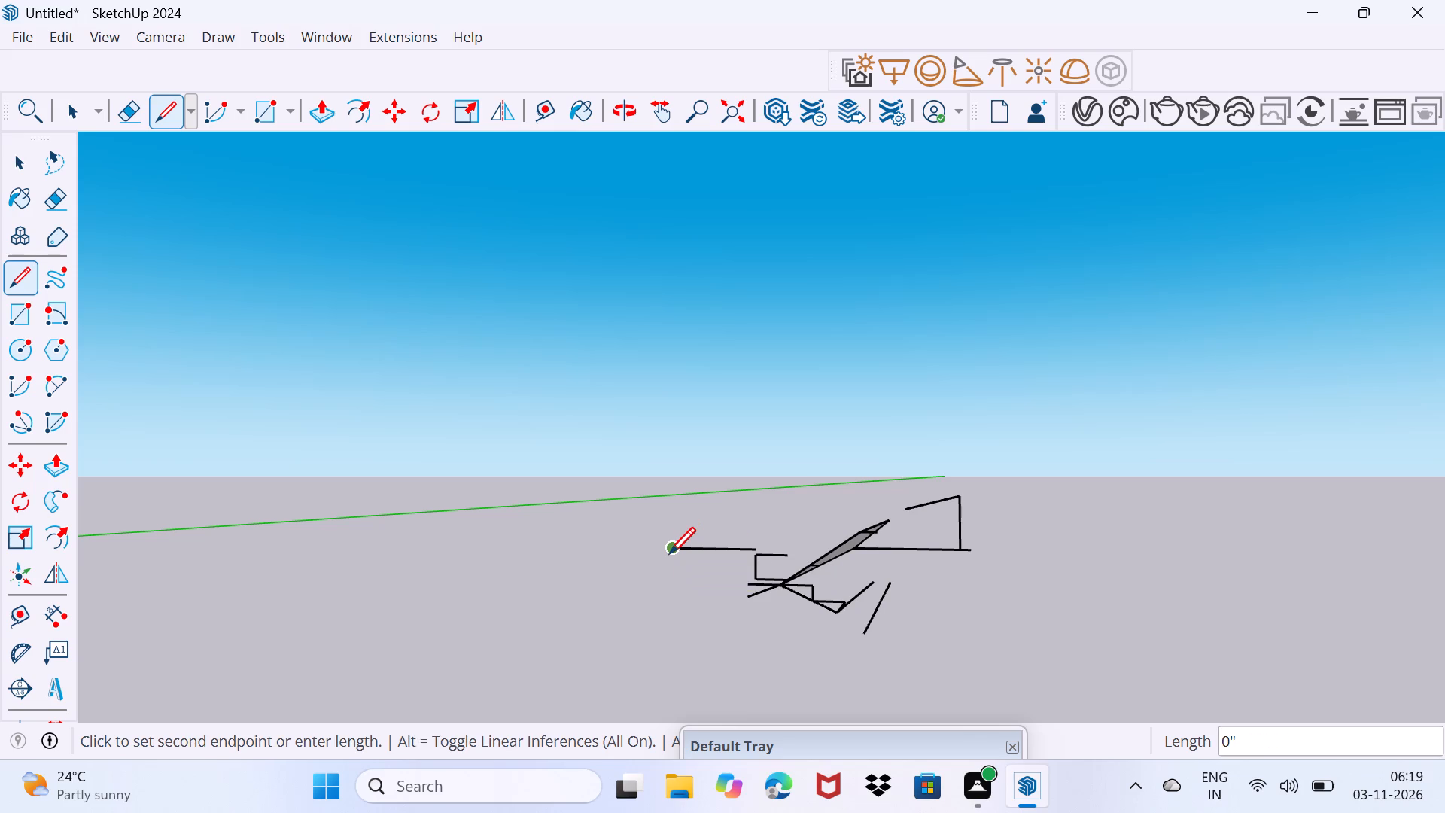
{"action": "left_click", "coordinate": [668, 556]}
{"action": "left_click", "coordinate": [688, 540]}
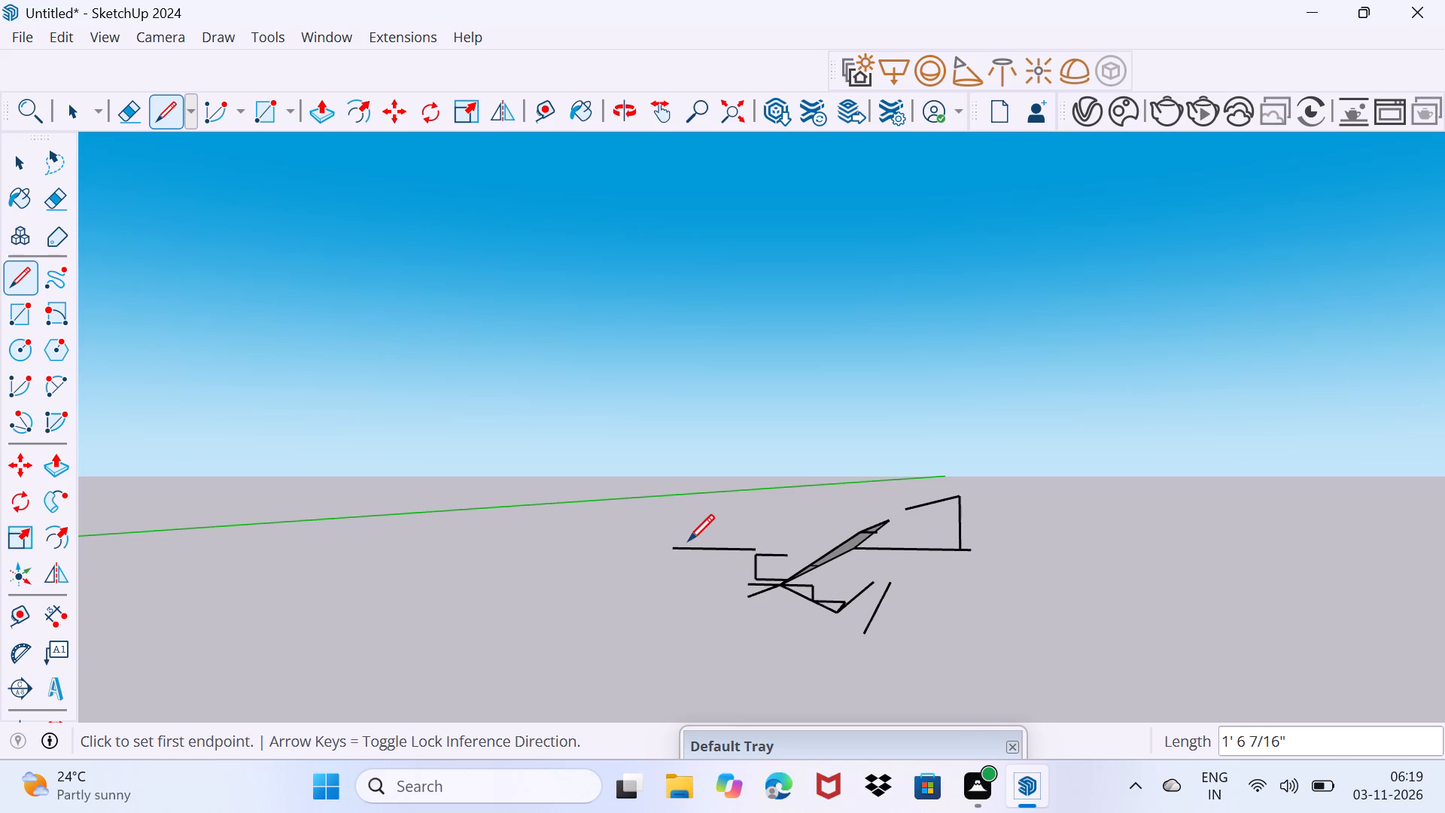
Draw two long connected lines, rising from the horizontal line to a corner above the horizon and back down across the scene.
{"action": "left_click", "coordinate": [715, 534]}
{"action": "left_click", "coordinate": [715, 534]}
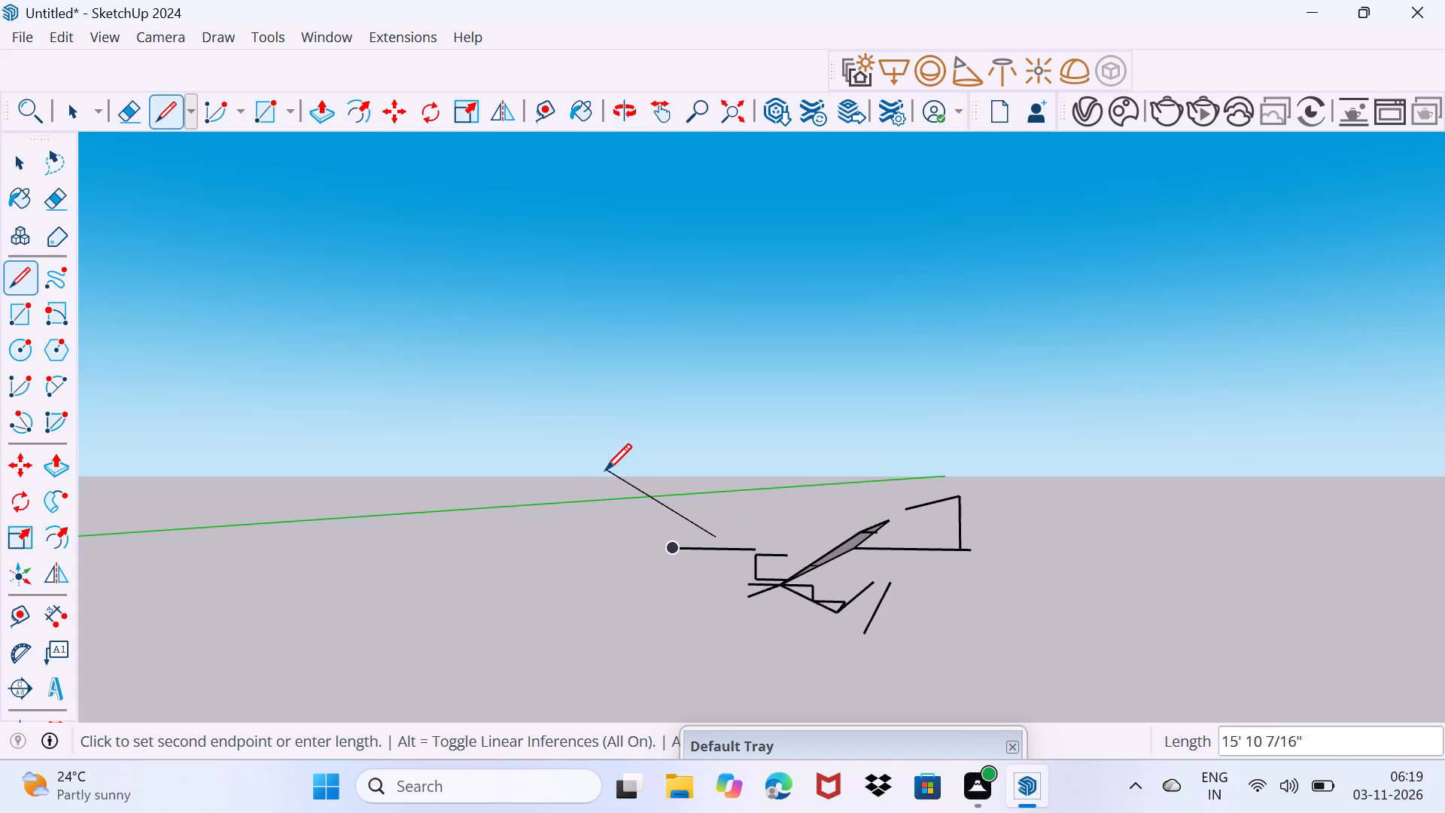
{"action": "left_click", "coordinate": [580, 413]}
{"action": "left_click", "coordinate": [986, 467]}
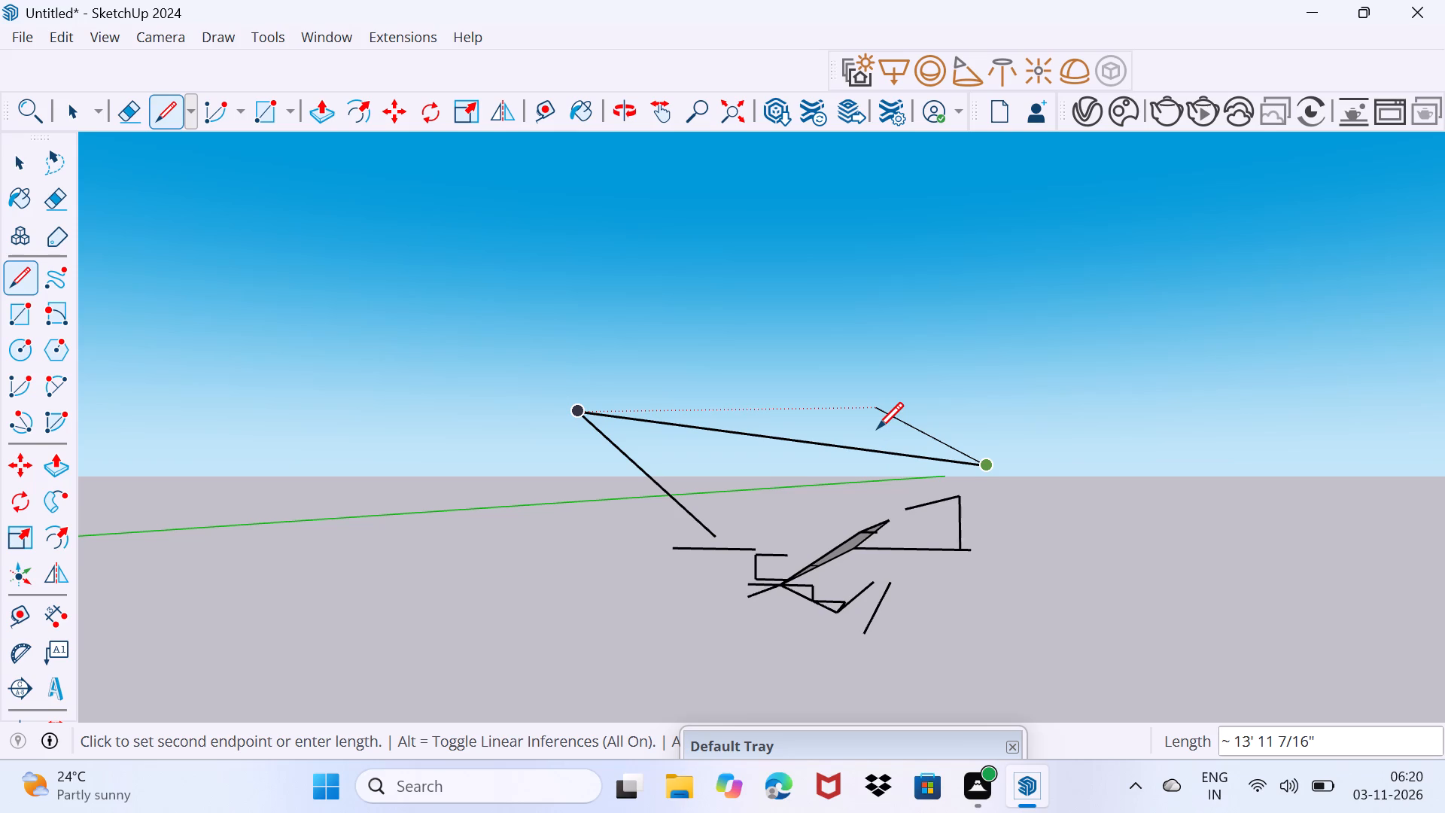
Draw a small closed triangular face below the long sloping line near the horizon.
{"action": "left_click_drag", "start_coordinate": [869, 467], "coordinate": [862, 487]}
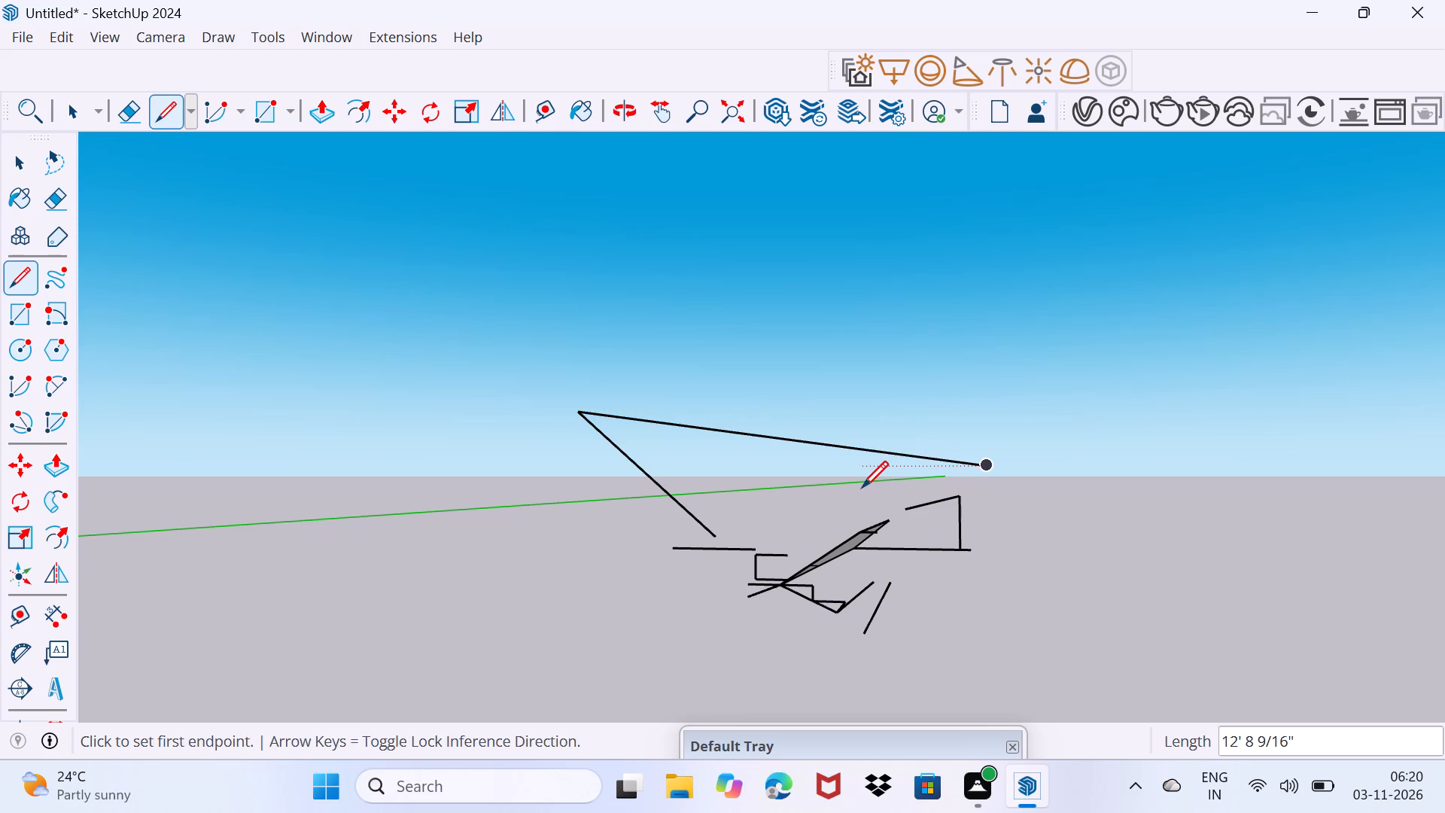
{"action": "left_click", "coordinate": [862, 486]}
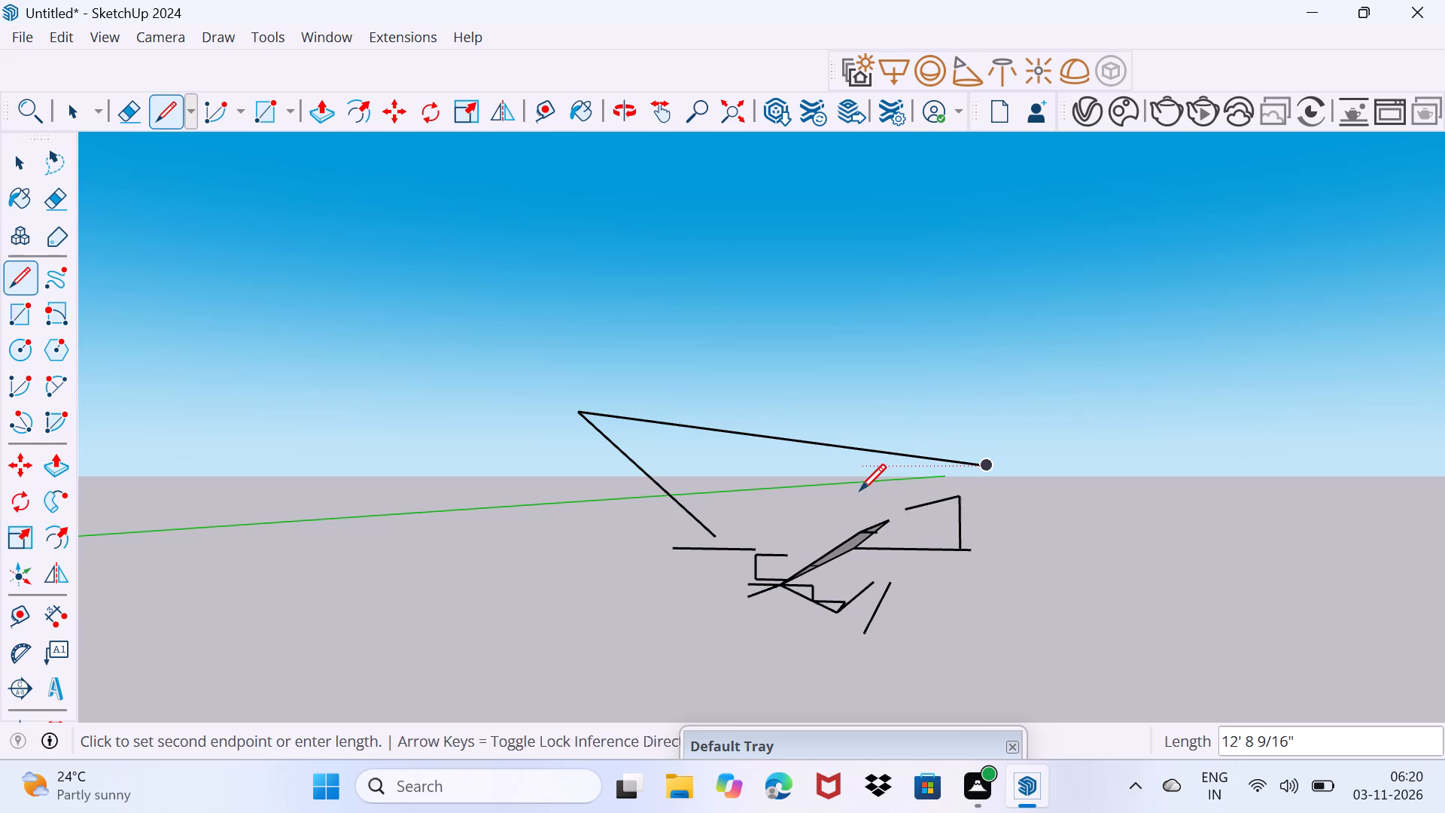
{"action": "left_click", "coordinate": [854, 495]}
{"action": "left_click", "coordinate": [869, 486]}
{"action": "left_click", "coordinate": [847, 501]}
{"action": "left_click", "coordinate": [872, 474]}
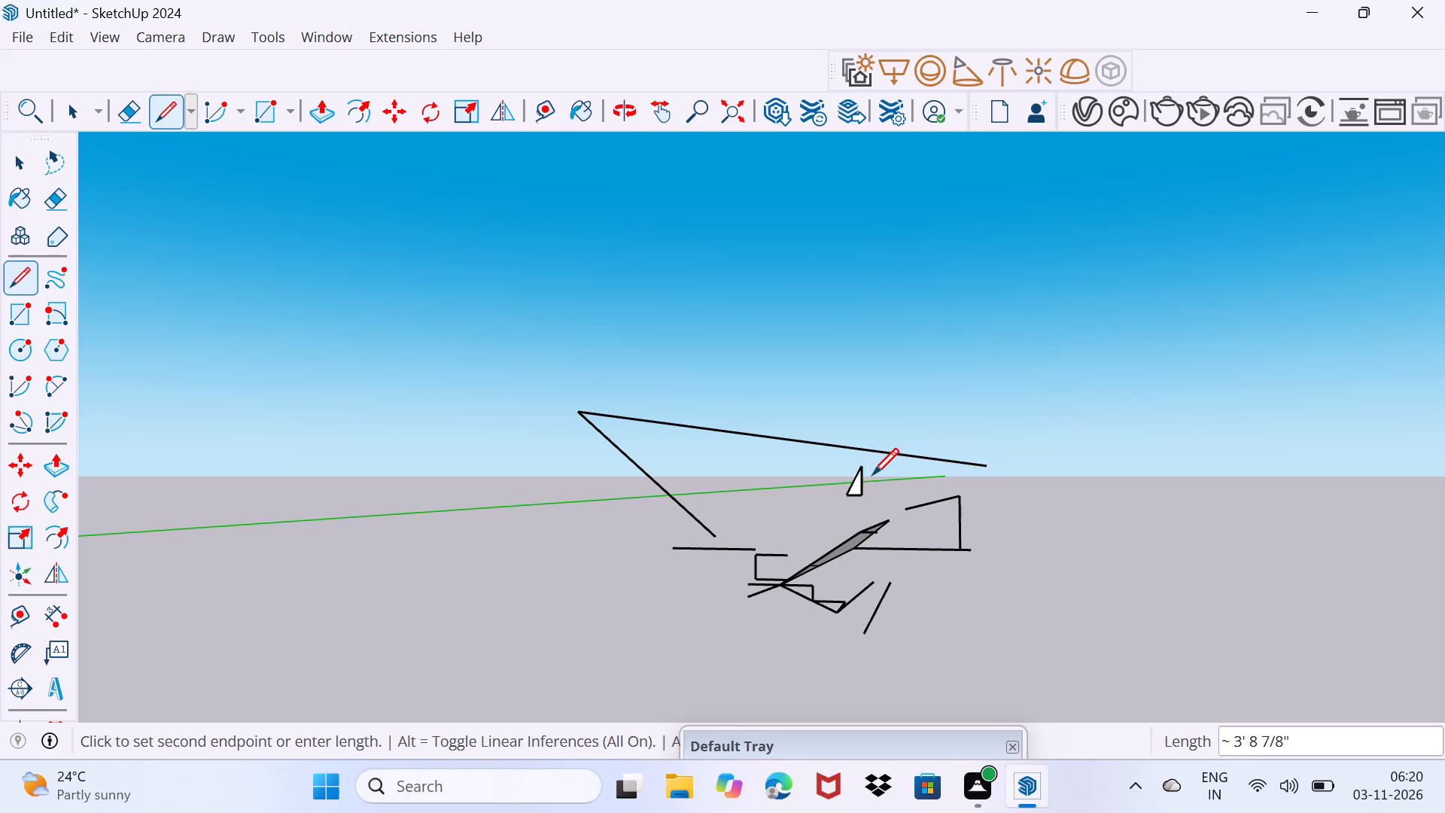
Draw a line from the small triangular face's apex, rising steeply across the long sloping line to a point above it.
{"action": "left_click", "coordinate": [879, 463]}
{"action": "left_click", "coordinate": [878, 463]}
{"action": "left_click", "coordinate": [859, 473]}
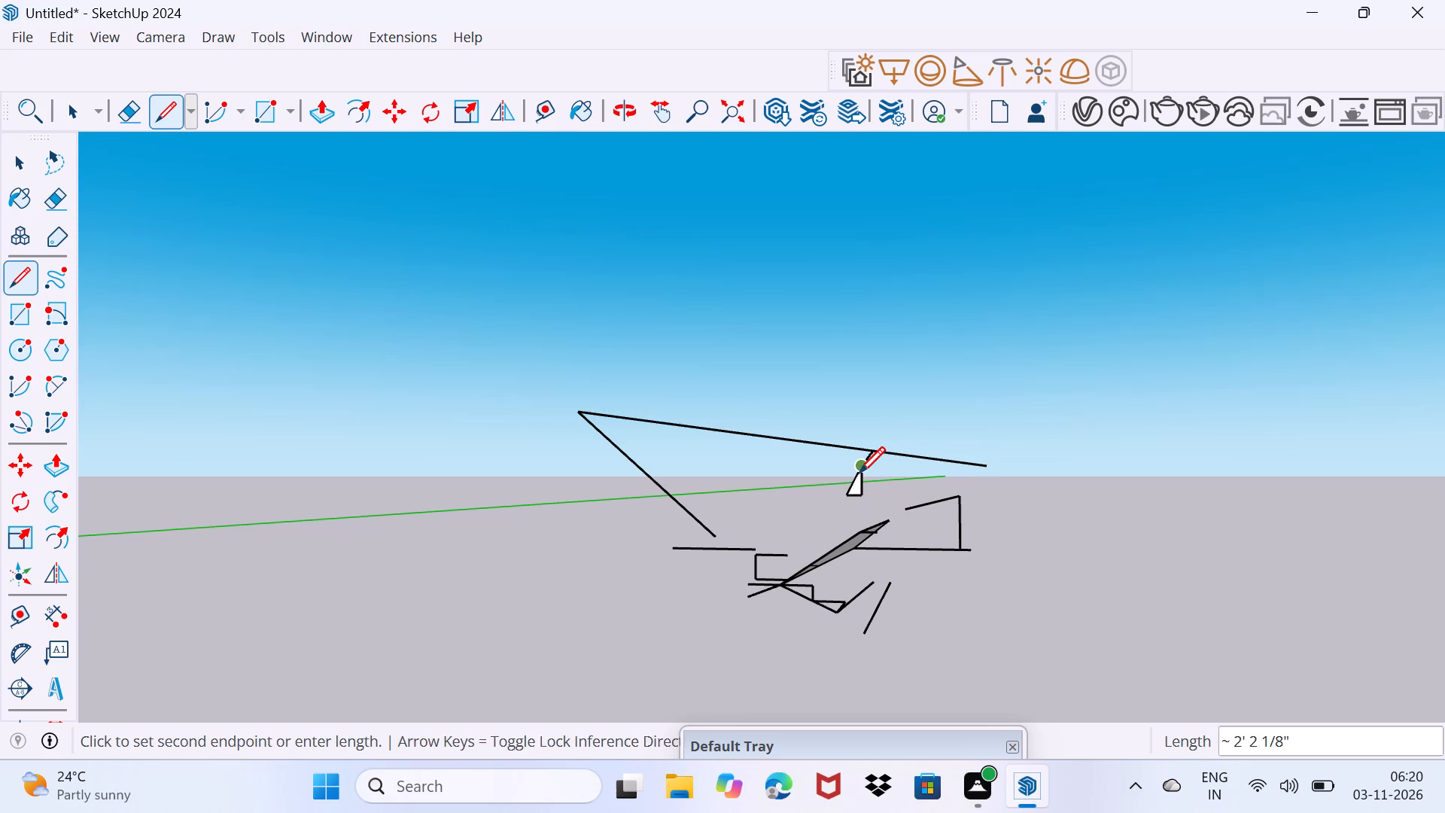
{"action": "left_click", "coordinate": [865, 460]}
{"action": "left_click", "coordinate": [884, 438]}
{"action": "left_click", "coordinate": [856, 457]}
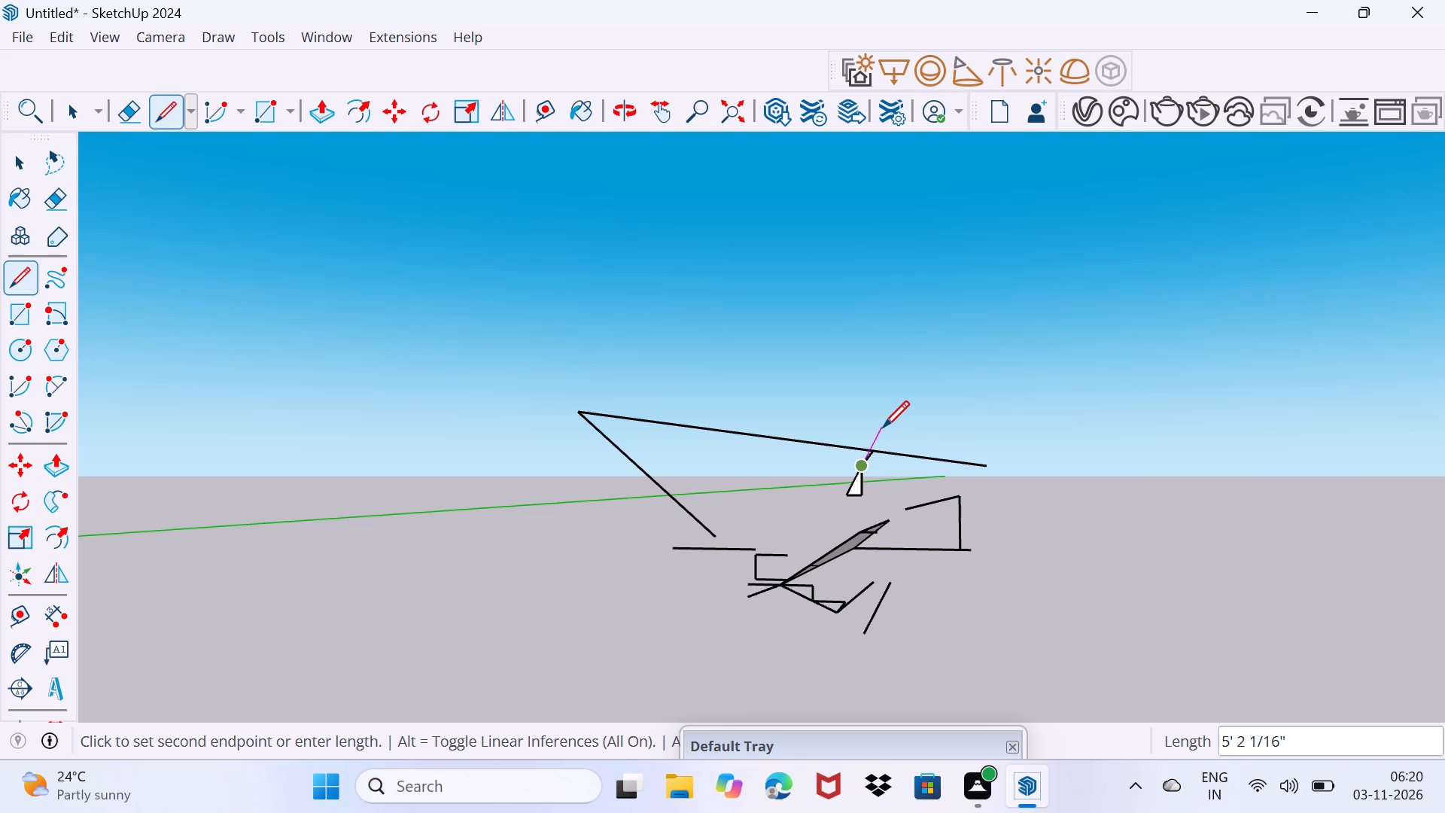
{"action": "left_click", "coordinate": [892, 418]}
{"action": "left_click", "coordinate": [886, 419]}
{"action": "left_click", "coordinate": [918, 388]}
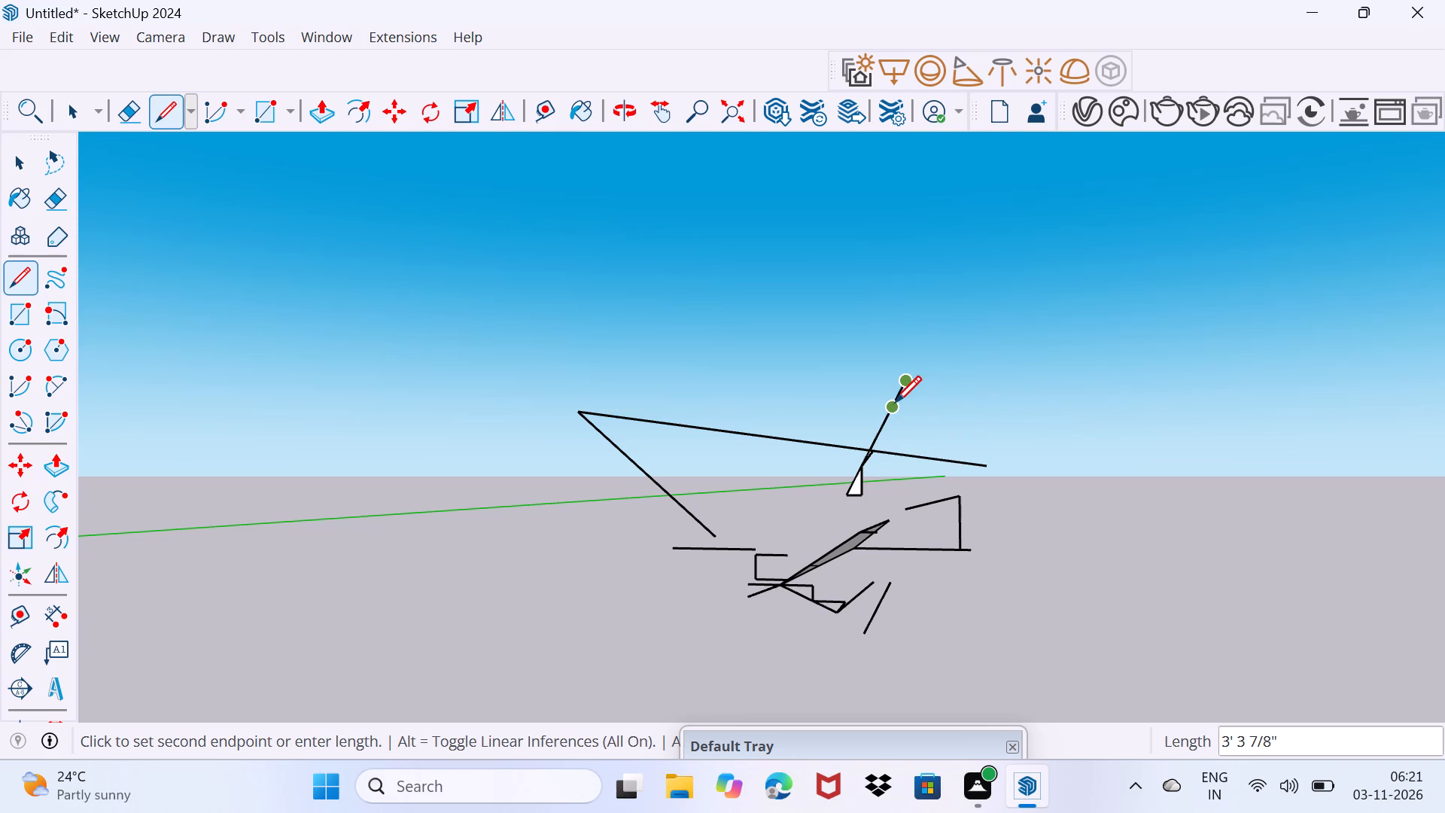
{"action": "left_click_drag", "start_coordinate": [895, 402], "coordinate": [891, 410]}
{"action": "left_click", "coordinate": [878, 435]}
{"action": "left_click", "coordinate": [899, 396]}
{"action": "left_click", "coordinate": [875, 418]}
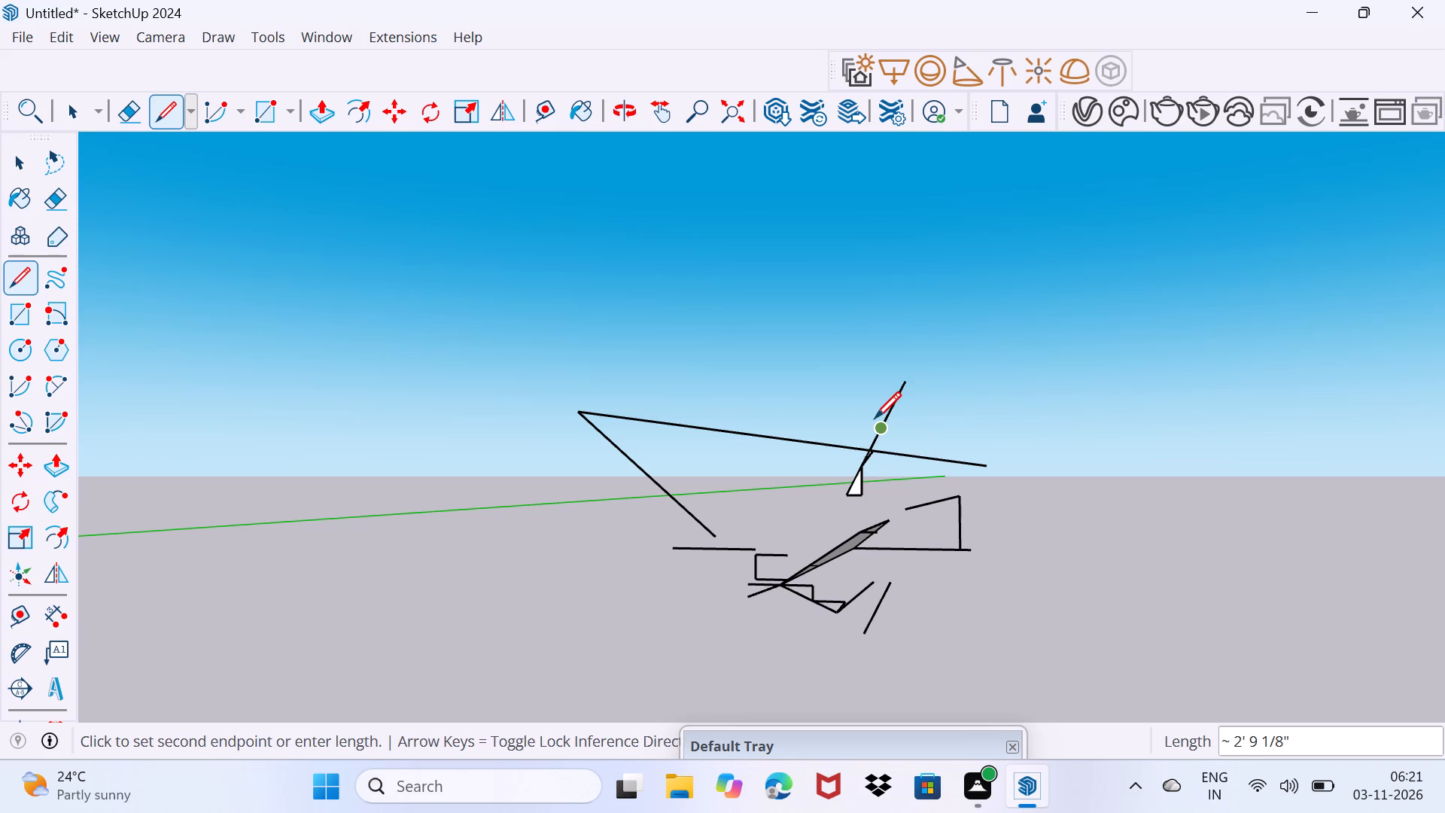
{"action": "left_click", "coordinate": [875, 418]}
Draw a stepped outline from the rising line's upper end back down to the long sloping line, closing a face above it.
{"action": "left_click", "coordinate": [897, 379]}
{"action": "left_click", "coordinate": [887, 390]}
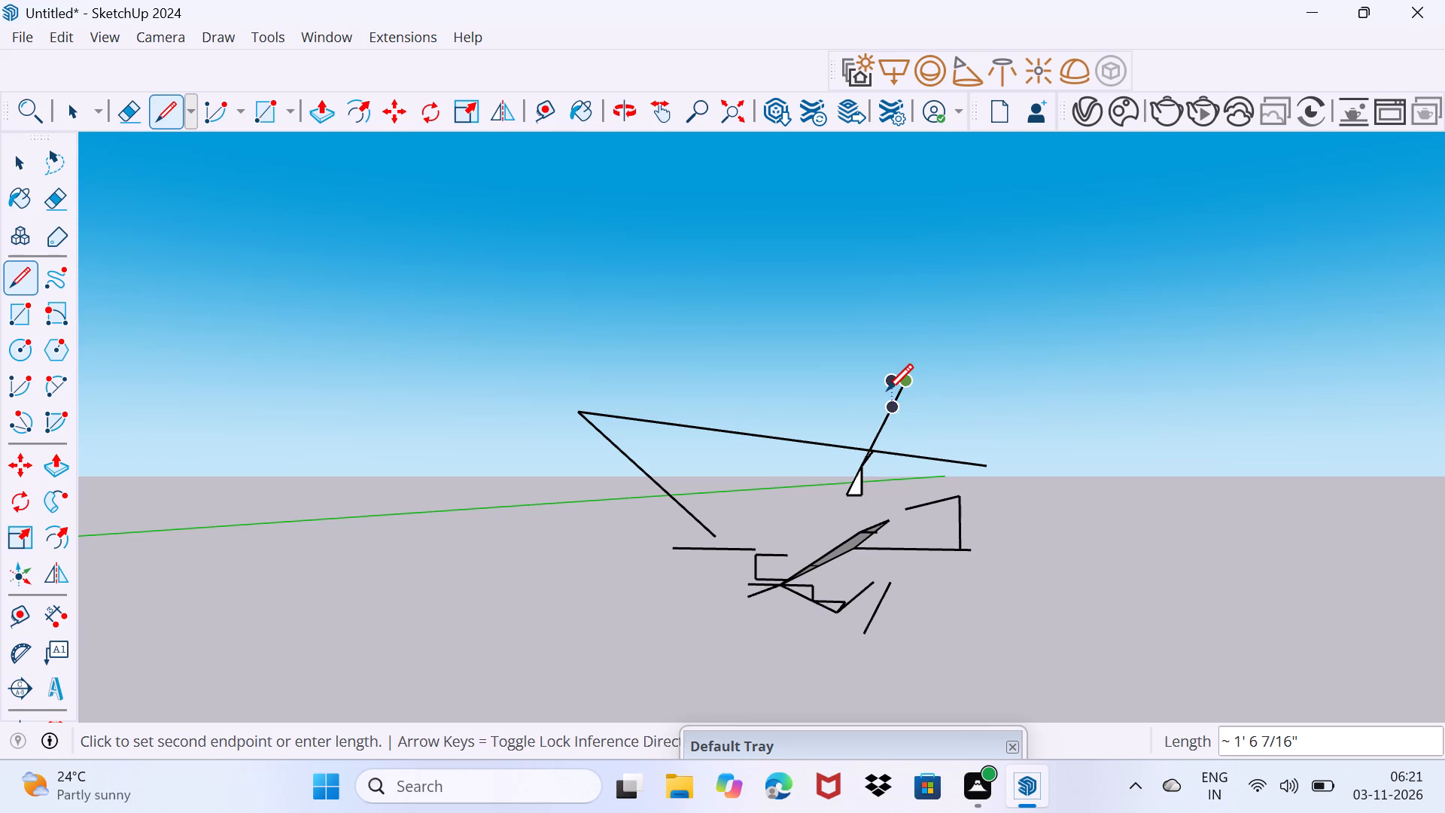
{"action": "left_click", "coordinate": [872, 395]}
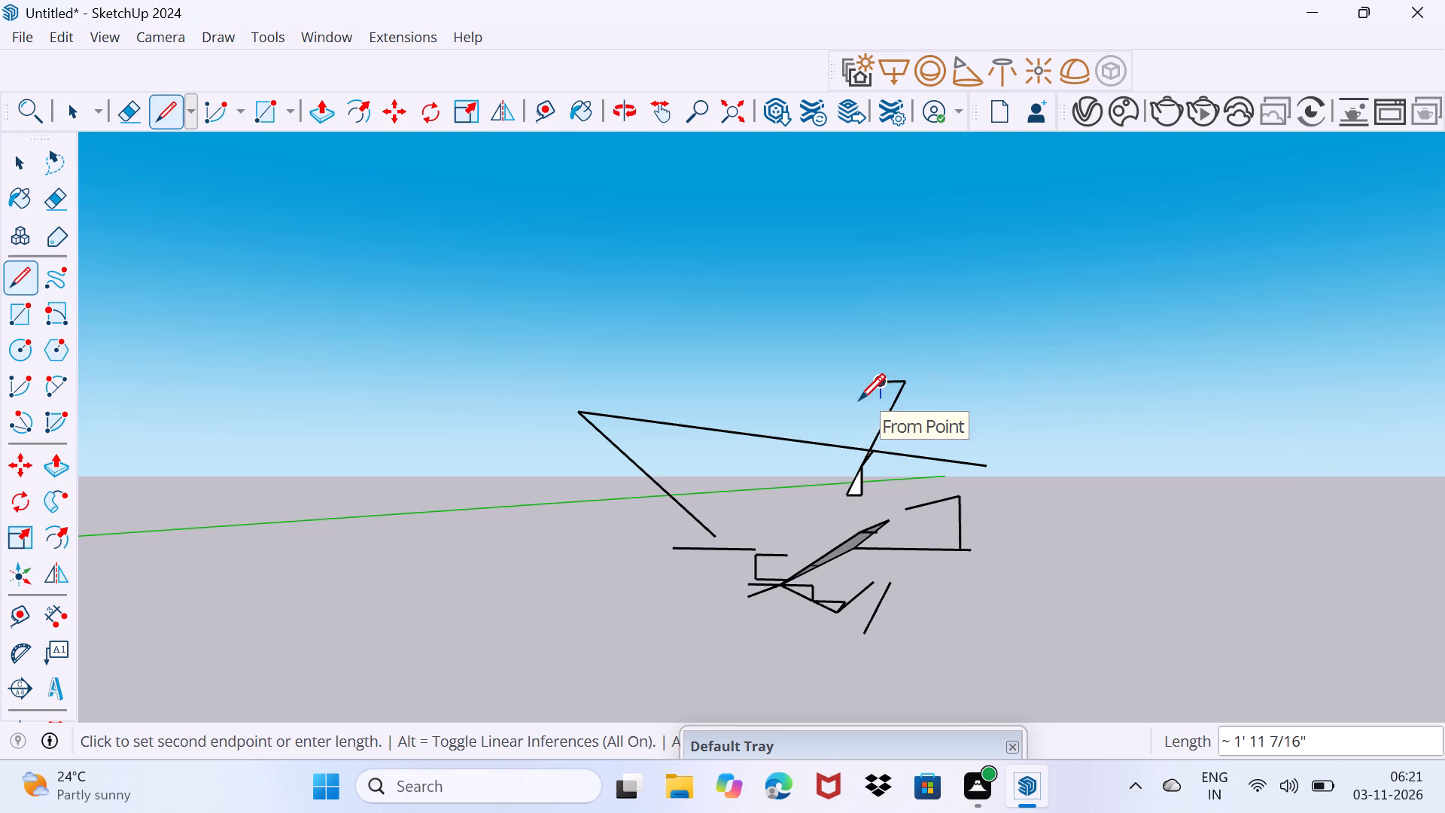
{"action": "left_click", "coordinate": [846, 400]}
{"action": "left_click", "coordinate": [841, 418]}
{"action": "left_click", "coordinate": [835, 423]}
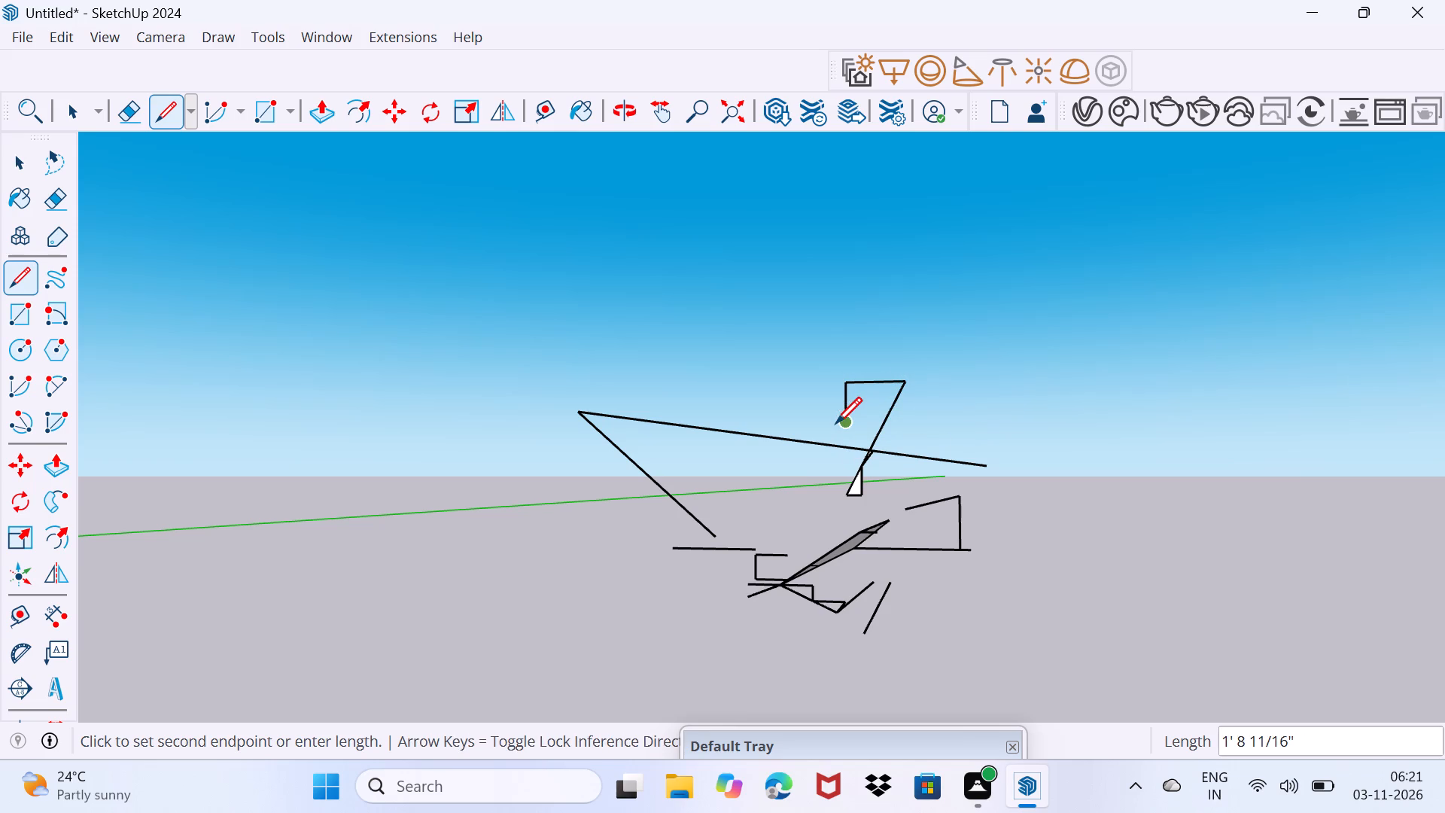
{"action": "left_click", "coordinate": [831, 426]}
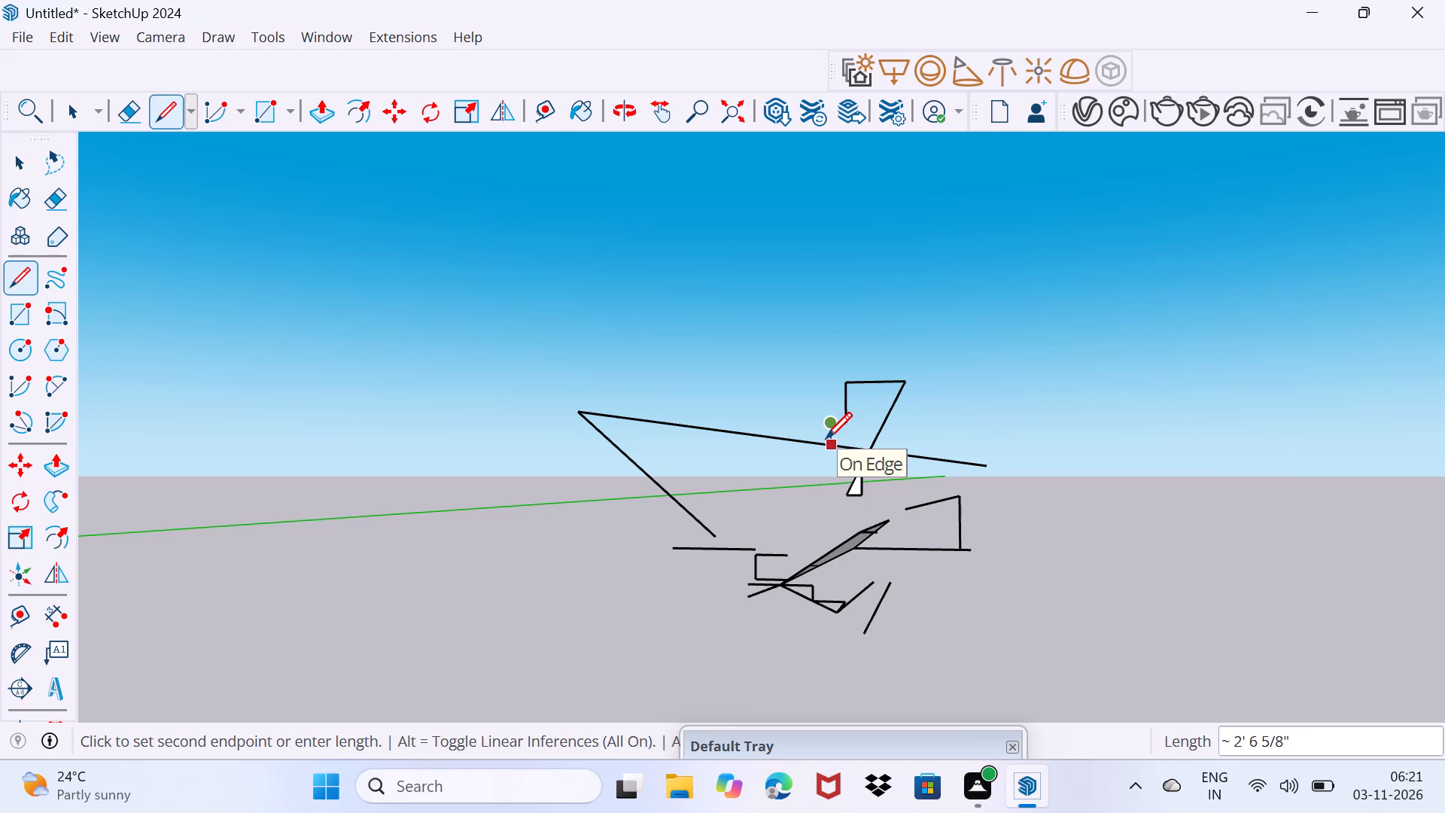
{"action": "left_click", "coordinate": [826, 438]}
{"action": "left_click", "coordinate": [835, 426]}
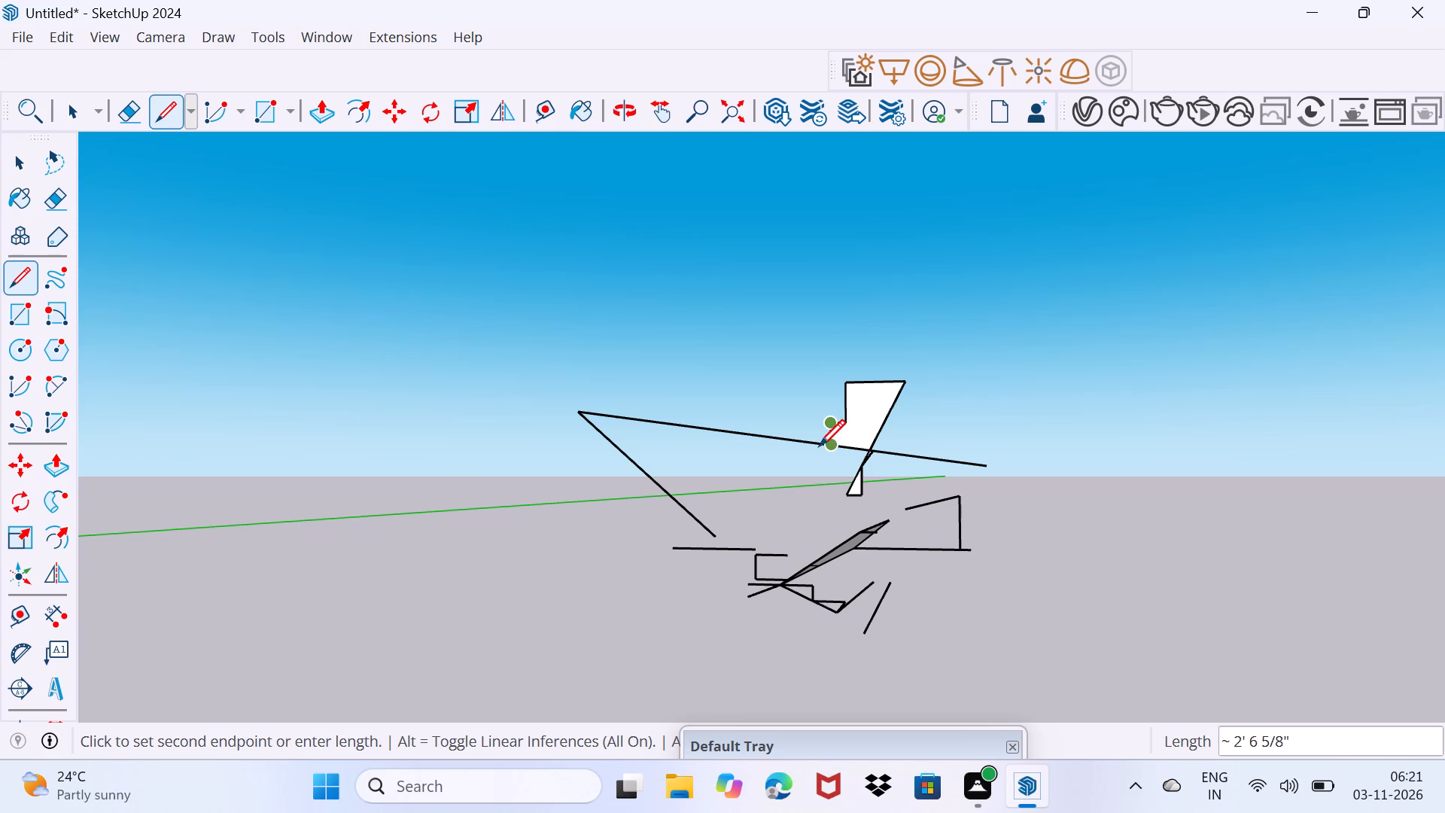
Draw a second small closed triangle just below the stepped face, beside the first triangular face near the horizon.
{"action": "left_click", "coordinate": [819, 446]}
{"action": "left_click", "coordinate": [817, 460]}
{"action": "left_click", "coordinate": [813, 491]}
{"action": "left_click", "coordinate": [821, 477]}
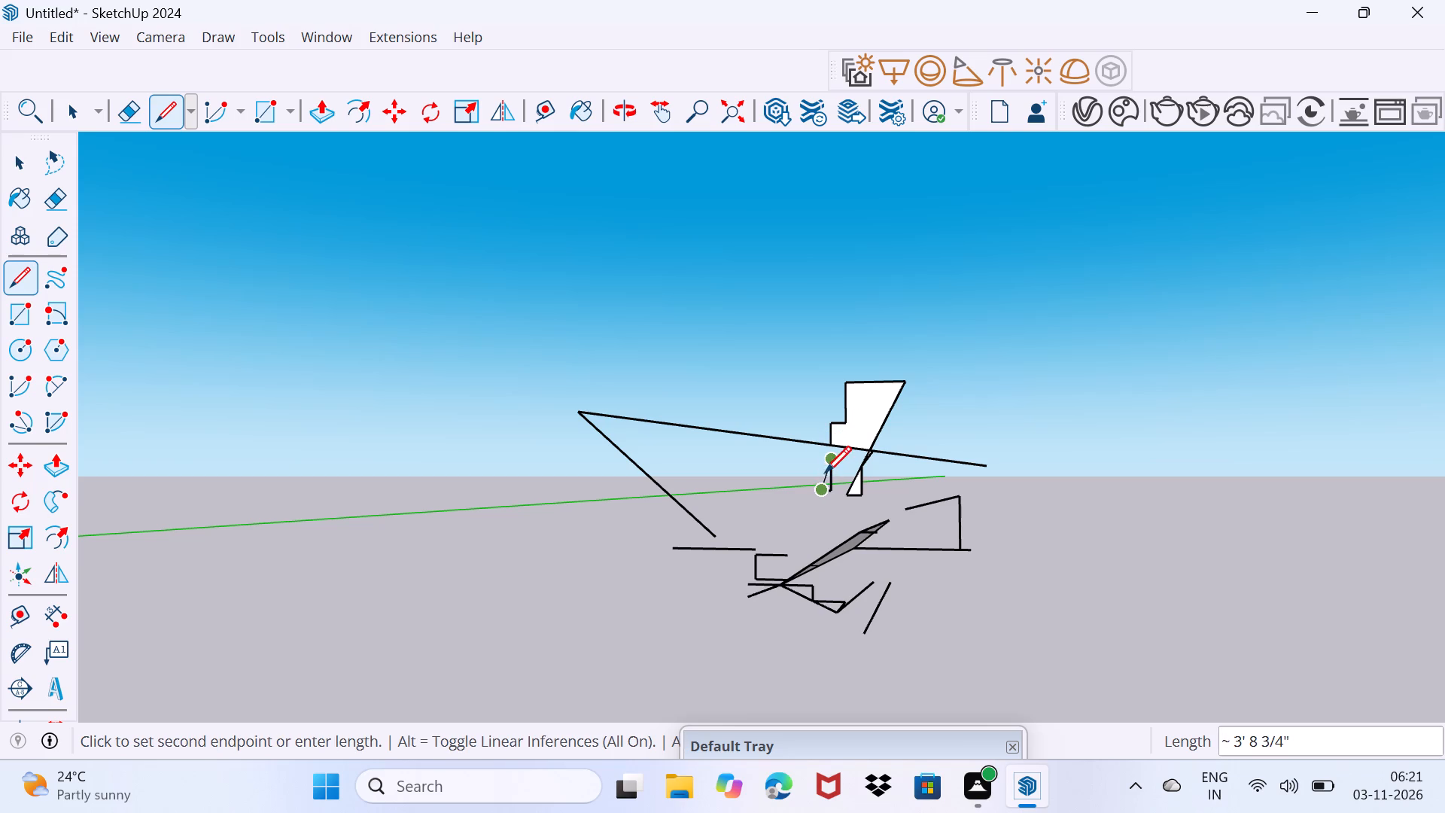
{"action": "left_click", "coordinate": [828, 470]}
{"action": "left_click", "coordinate": [844, 467]}
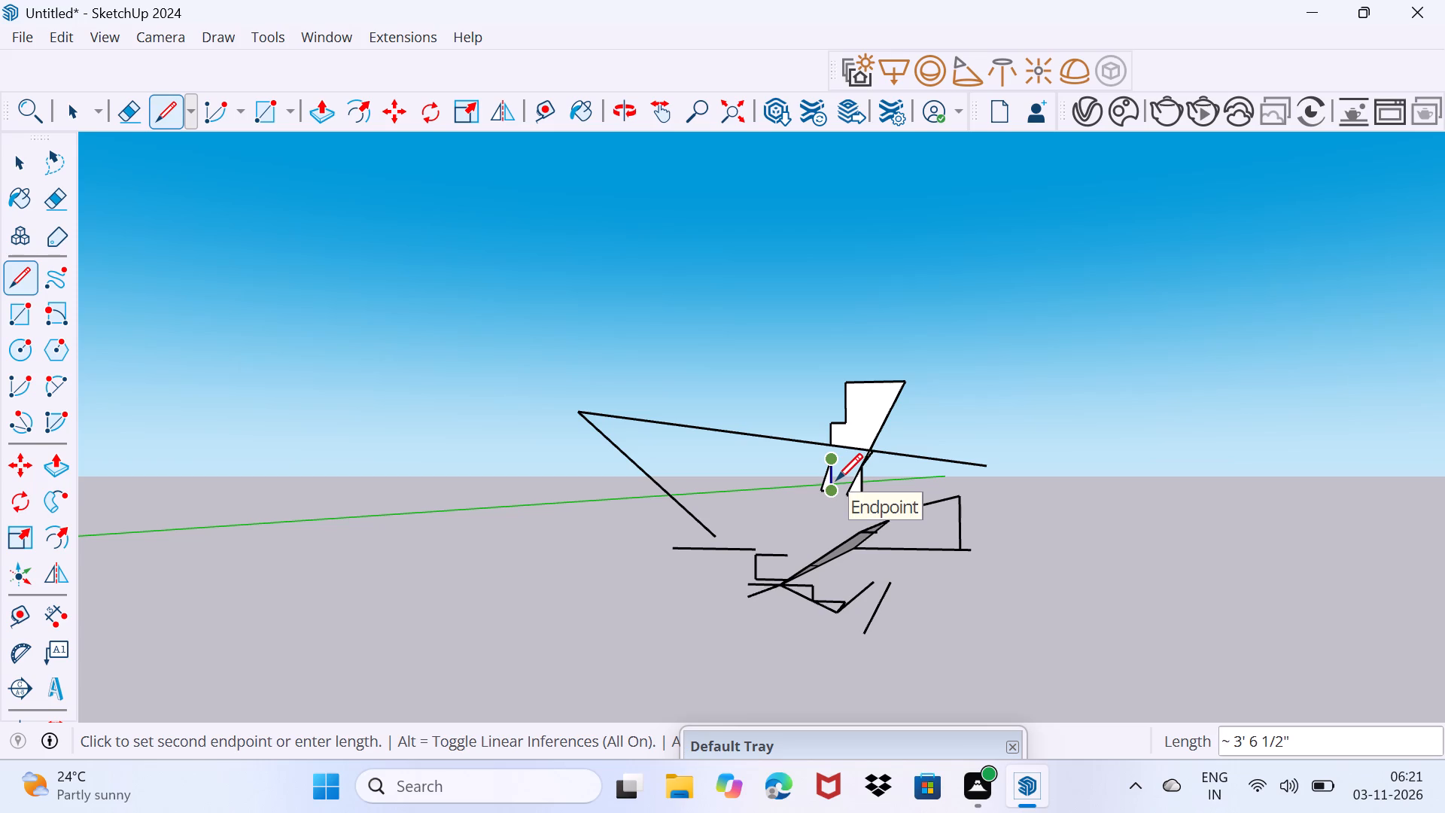
{"action": "left_click", "coordinate": [836, 480]}
{"action": "left_click", "coordinate": [825, 492]}
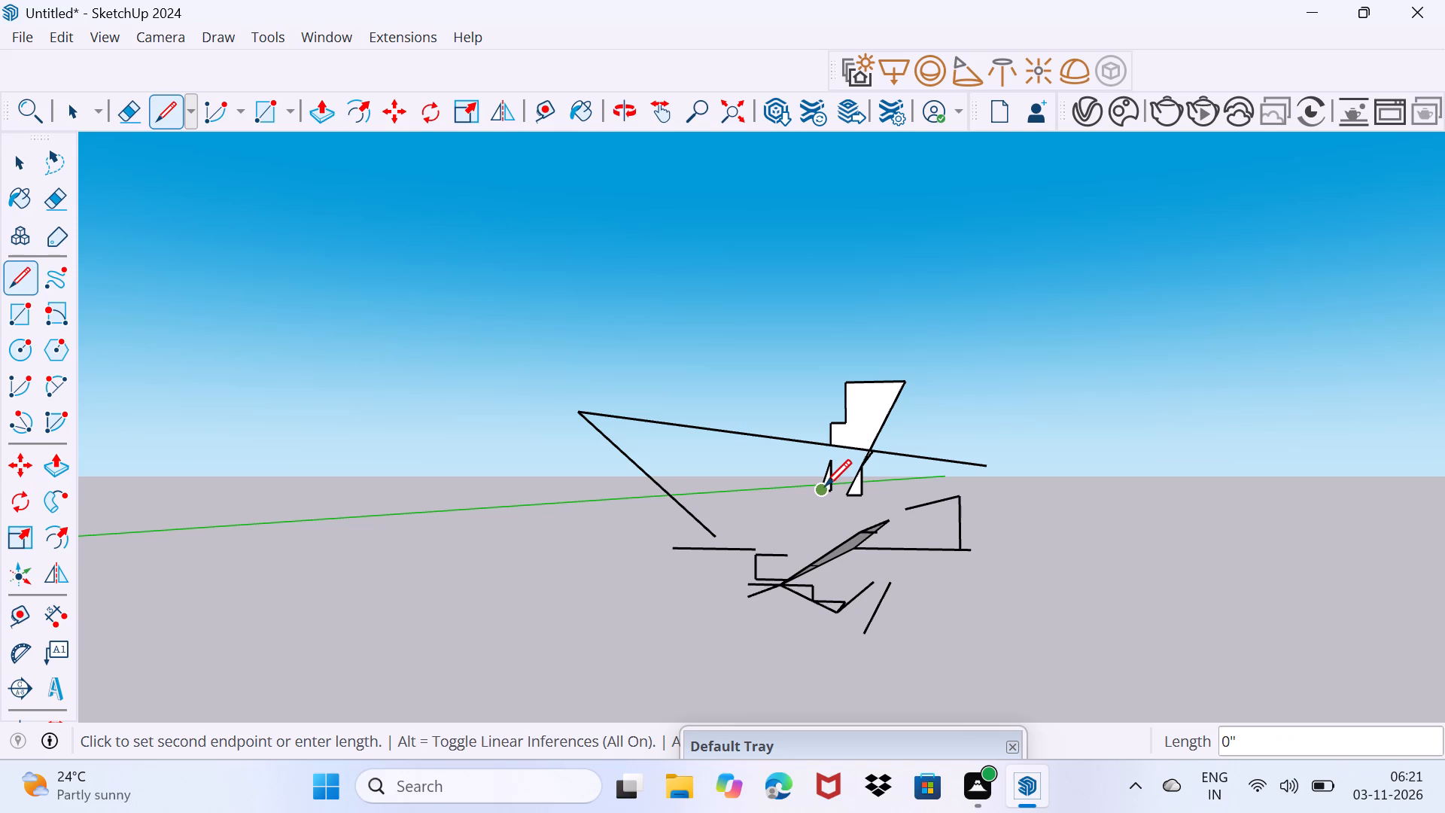
{"action": "left_click", "coordinate": [825, 485]}
{"action": "left_click", "coordinate": [820, 487]}
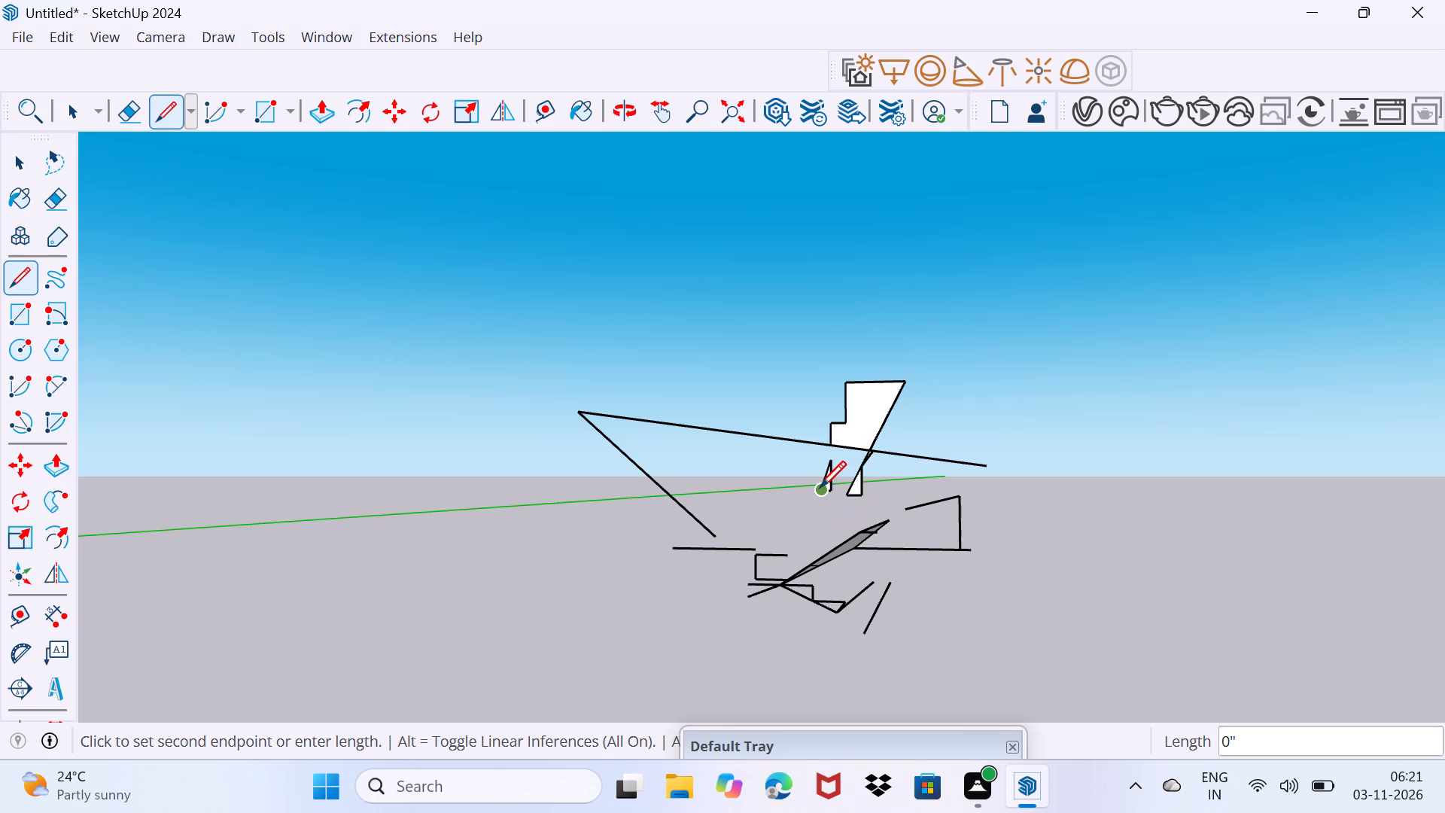
{"action": "left_click", "coordinate": [817, 488]}
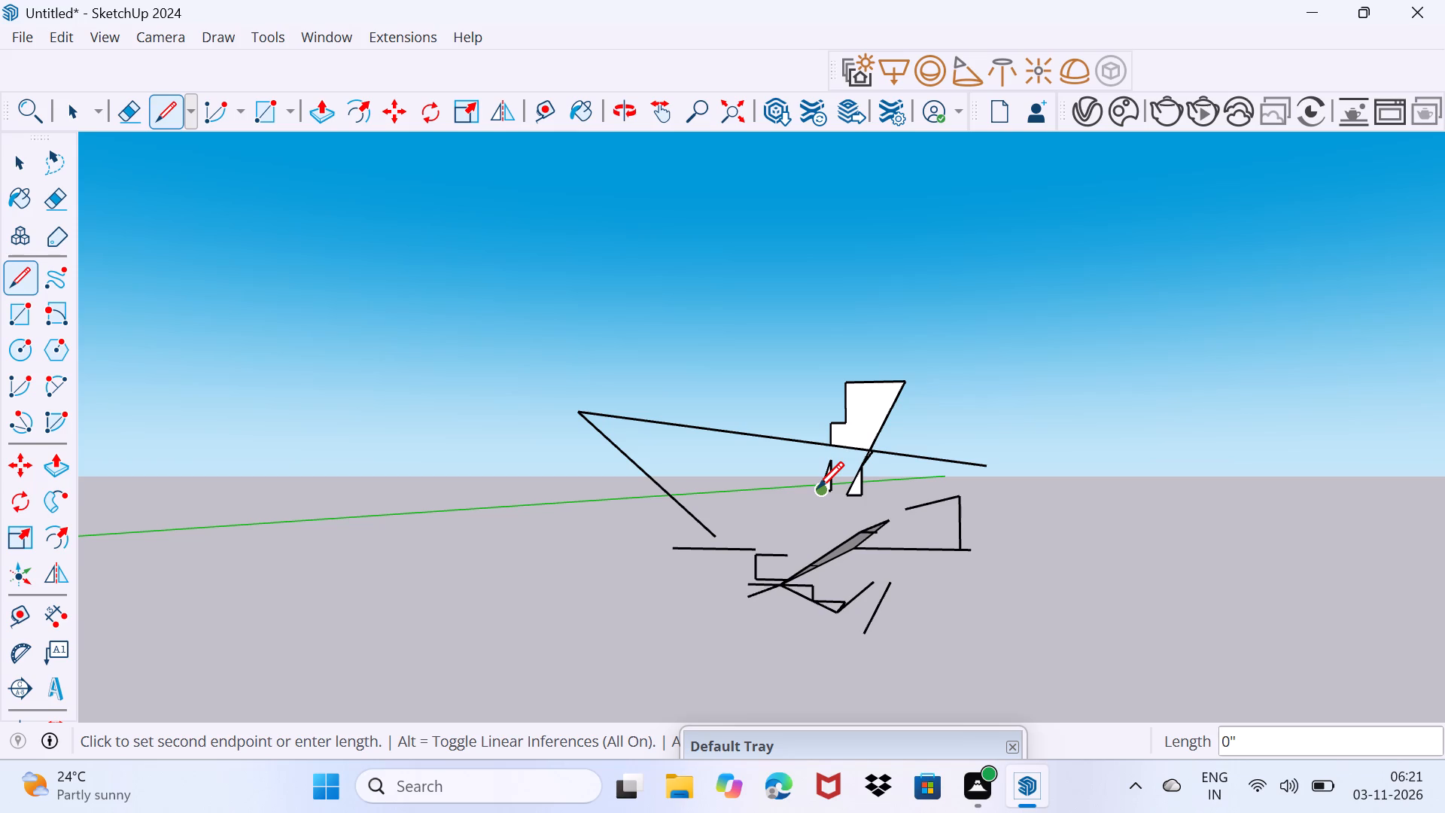
Extend a stepped chain of lines from the second triangle's lower corner to a point beyond the long descending diagonal.
{"action": "left_click", "coordinate": [817, 488]}
{"action": "left_click", "coordinate": [793, 504]}
{"action": "left_click", "coordinate": [794, 495]}
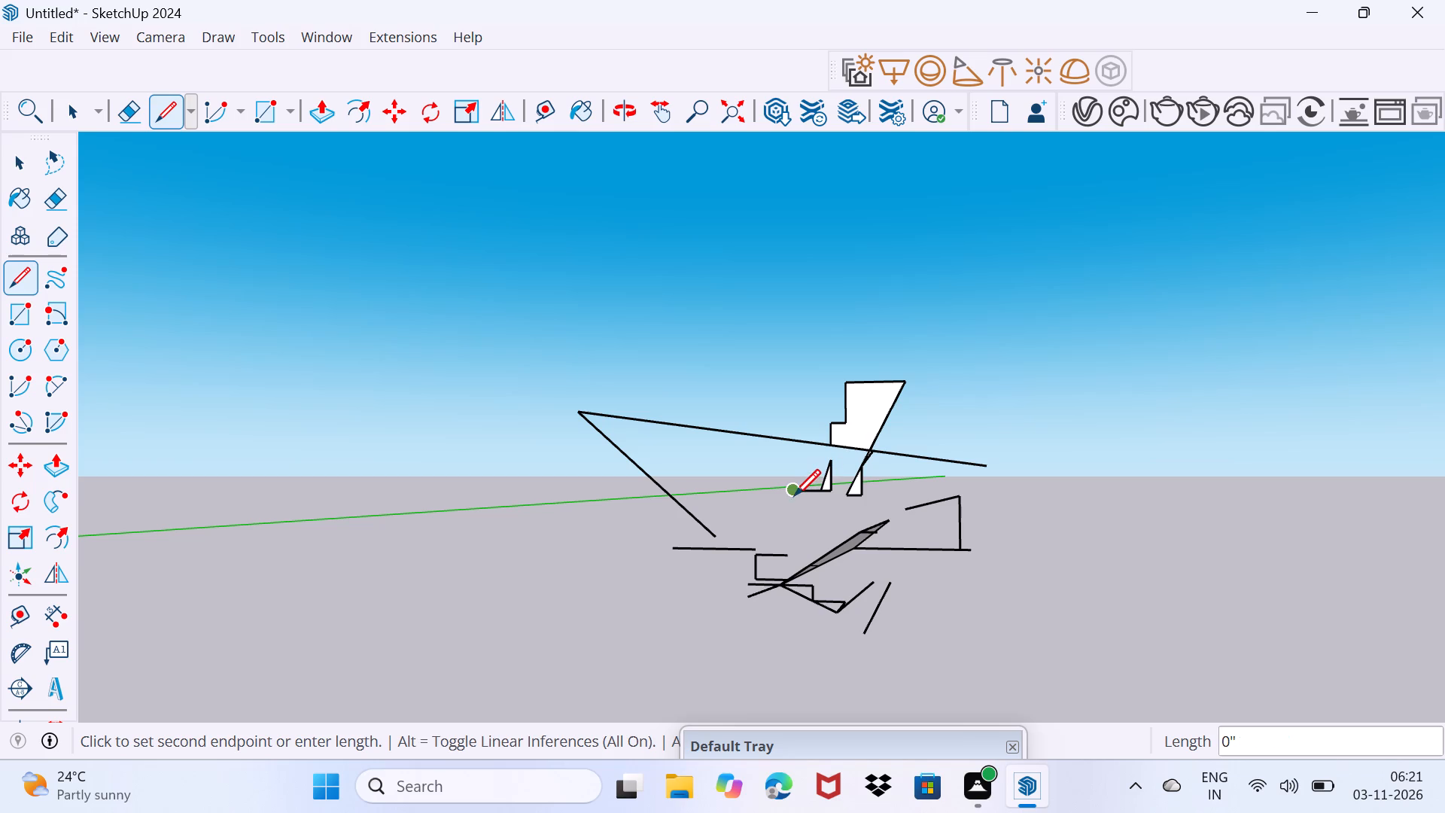
{"action": "left_click", "coordinate": [782, 502]}
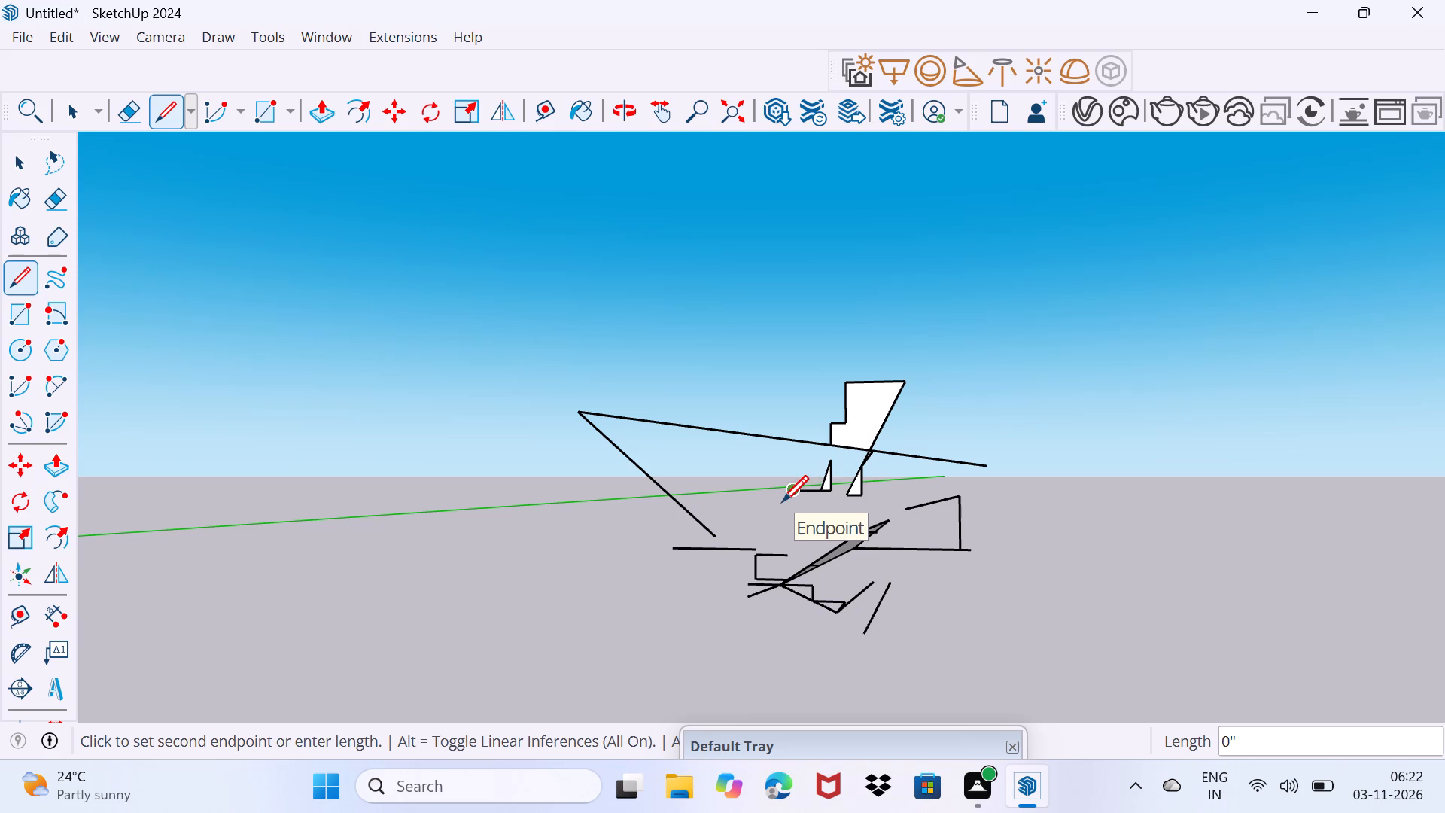
{"action": "left_click", "coordinate": [772, 500]}
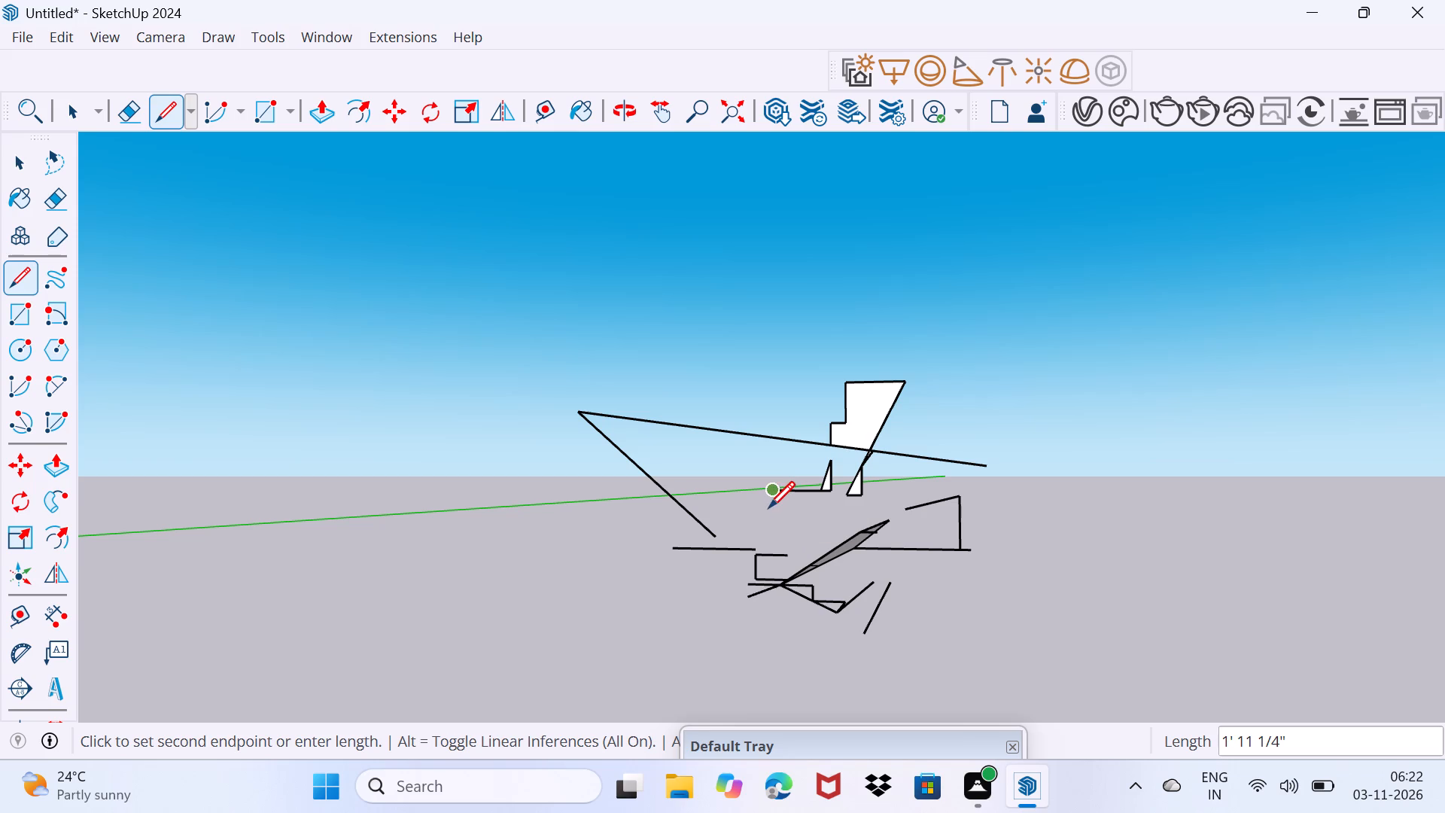
{"action": "left_click", "coordinate": [768, 507]}
{"action": "left_click", "coordinate": [764, 515]}
{"action": "left_click", "coordinate": [756, 522]}
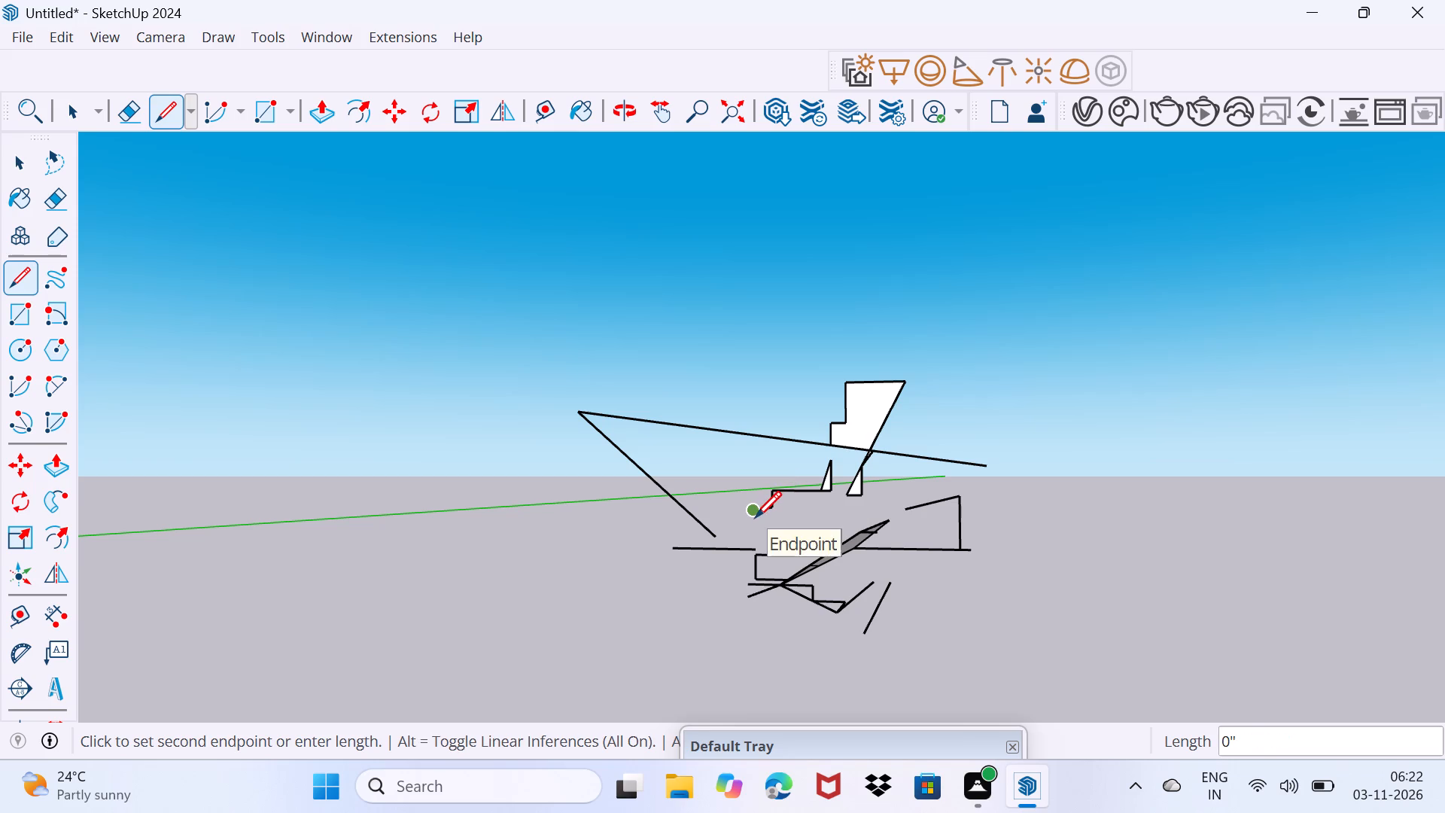
{"action": "left_click", "coordinate": [755, 516]}
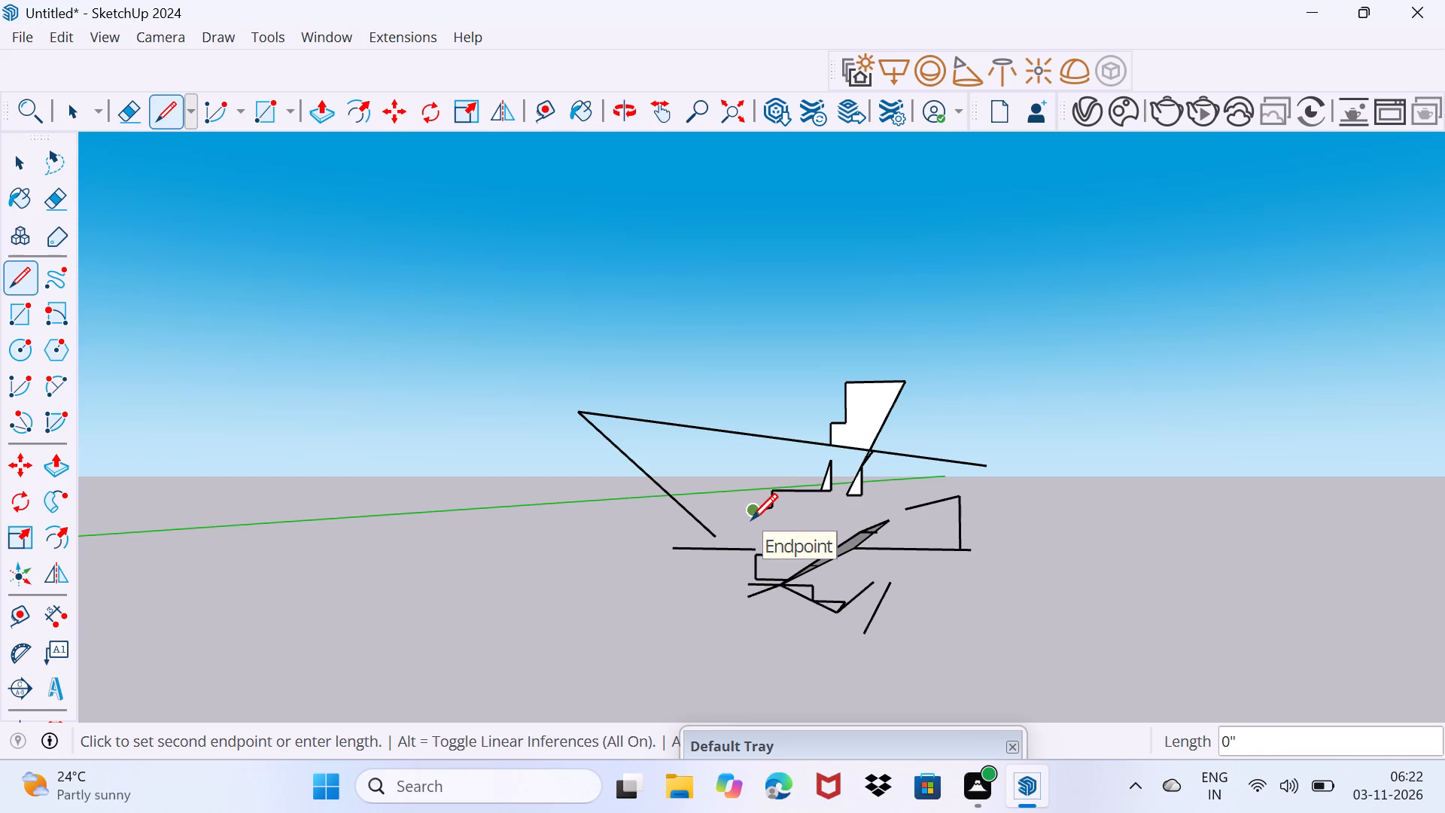
{"action": "left_click", "coordinate": [751, 519]}
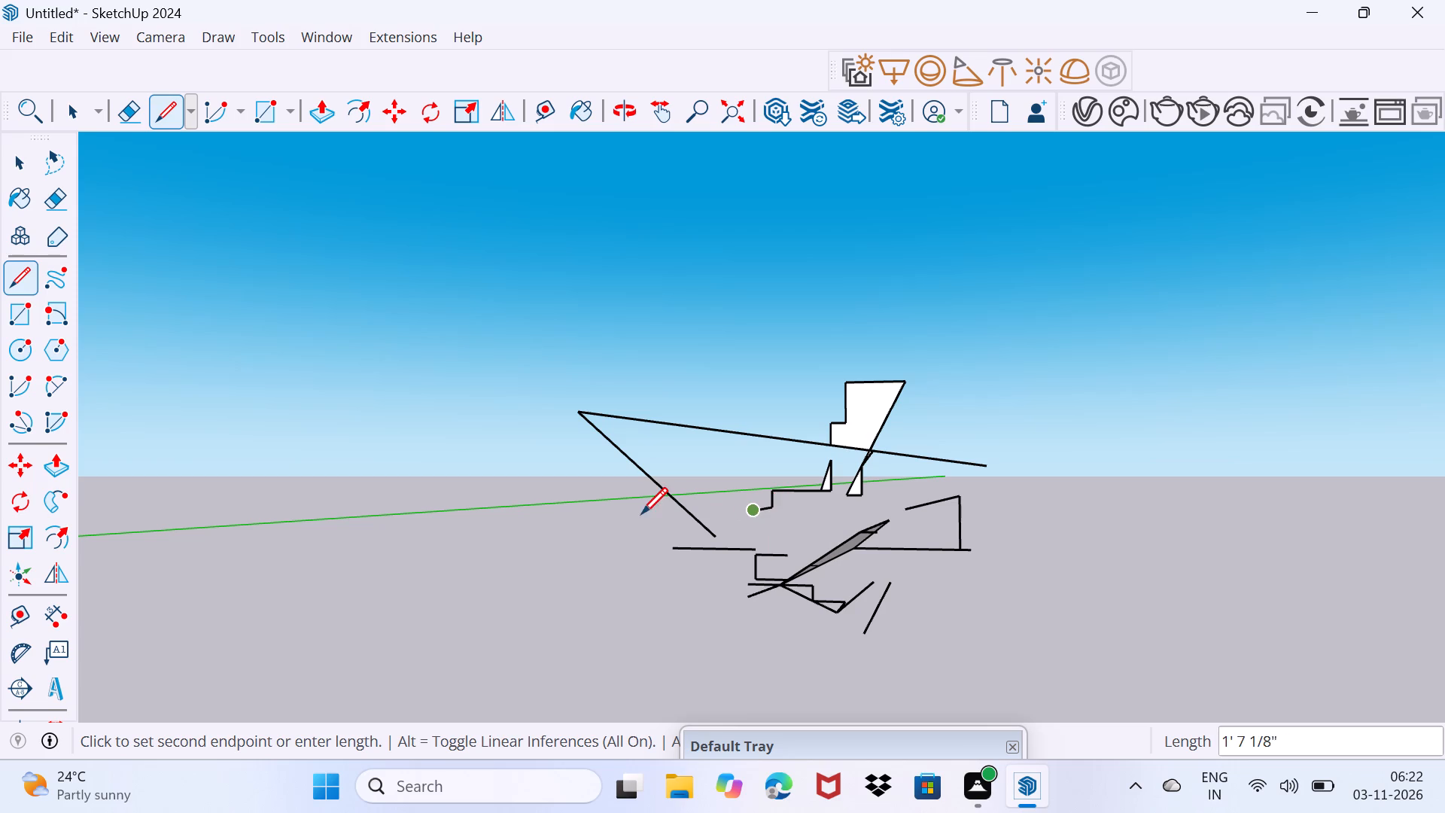
{"action": "left_click", "coordinate": [641, 513]}
Draw a short shallow diagonal from the stepped chain's far end, rising across the long descending diagonal.
{"action": "left_click", "coordinate": [668, 496]}
{"action": "left_click", "coordinate": [691, 473]}
{"action": "left_click", "coordinate": [674, 492]}
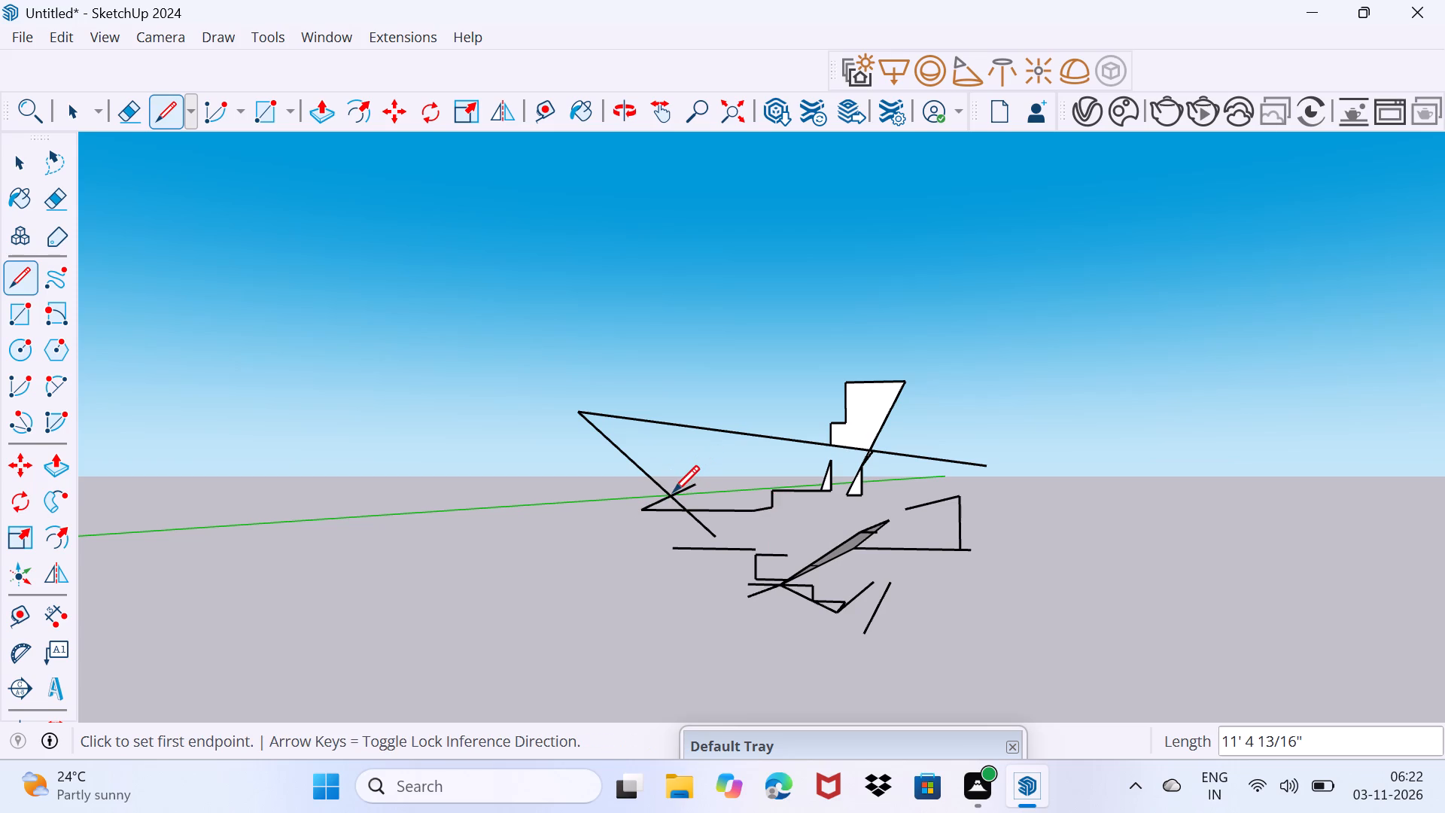
{"action": "left_click", "coordinate": [672, 488]}
{"action": "left_click", "coordinate": [663, 500]}
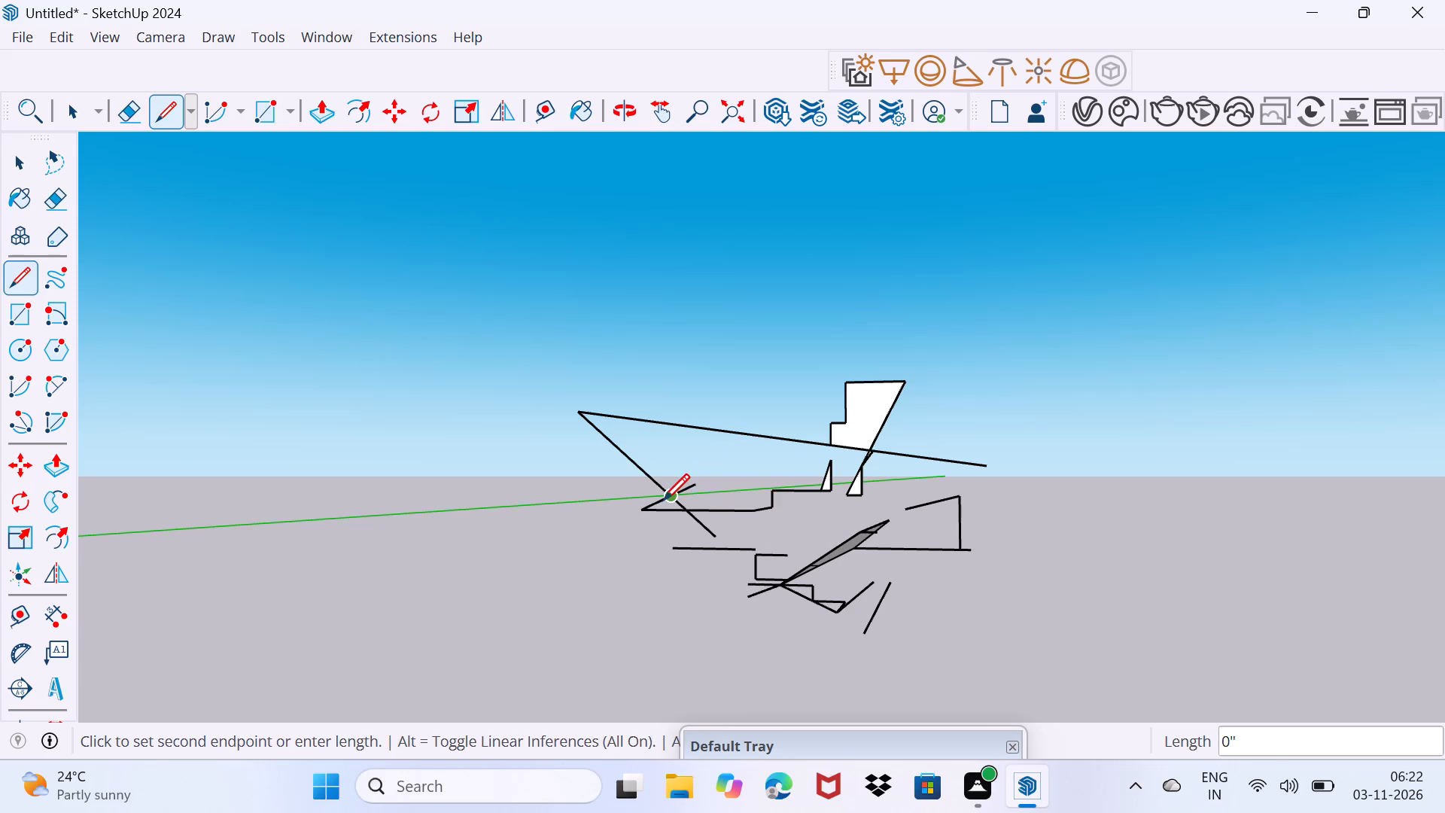
{"action": "left_click", "coordinate": [662, 501]}
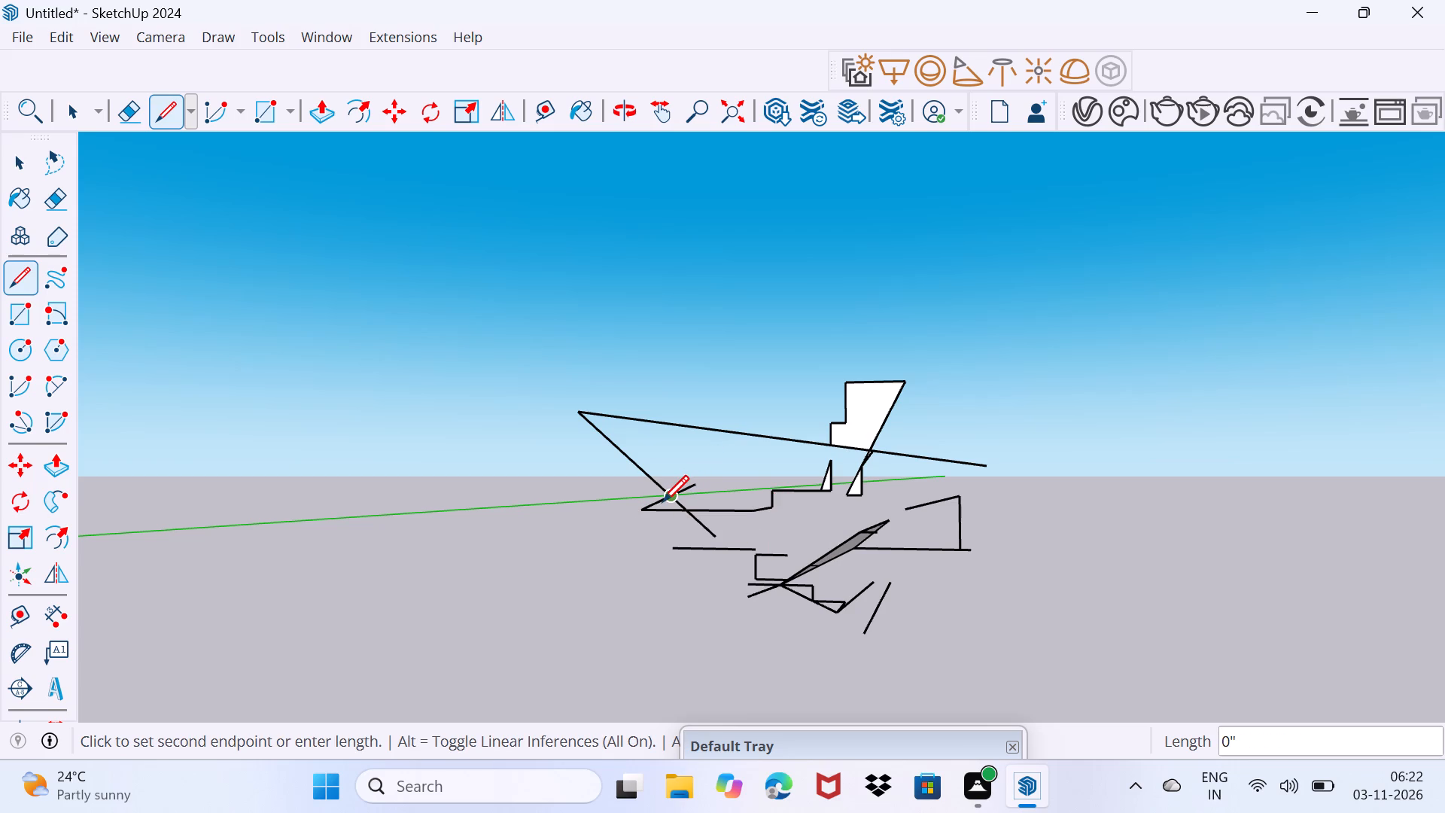
{"action": "left_click", "coordinate": [662, 501]}
{"action": "left_click", "coordinate": [654, 520]}
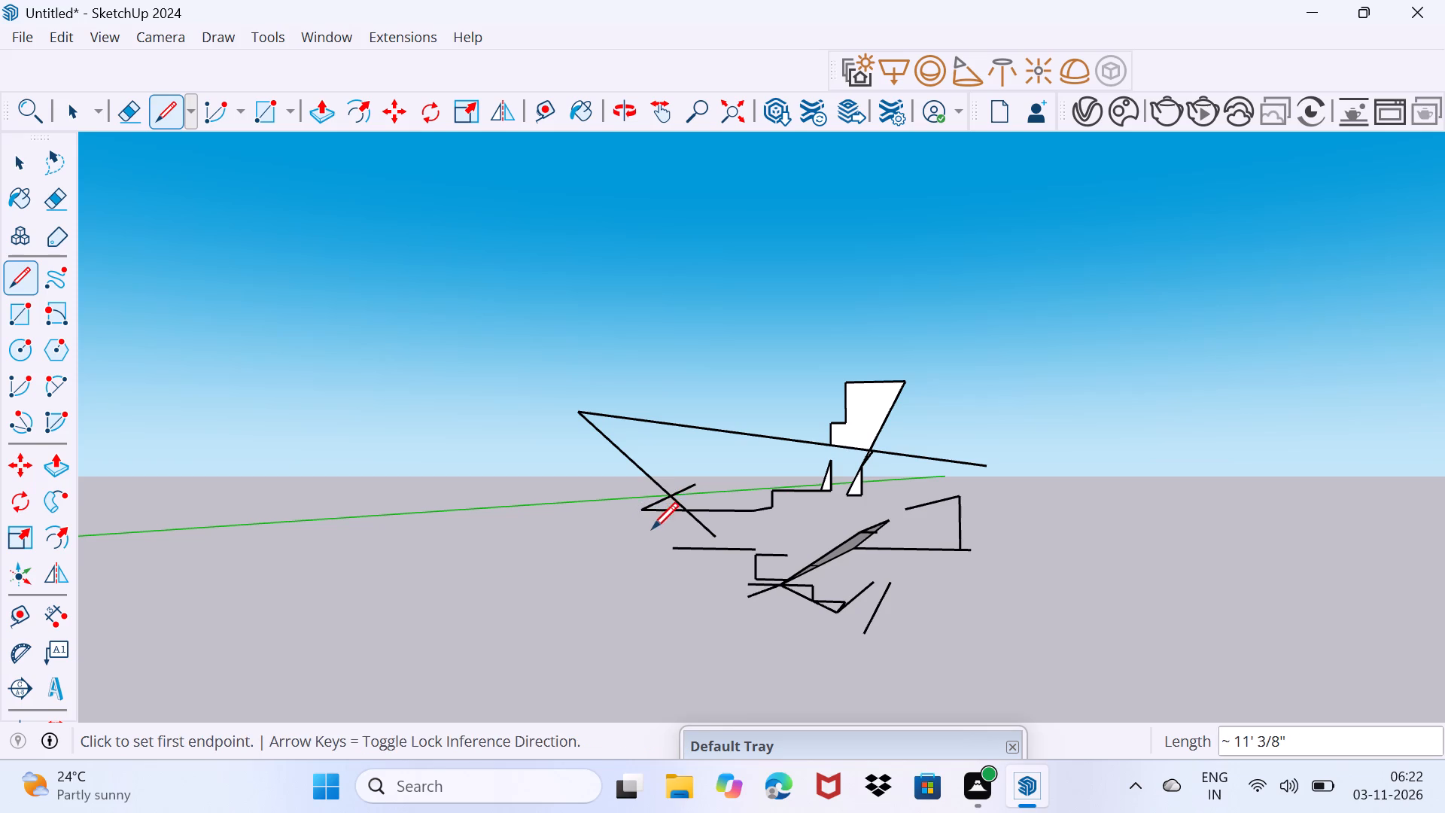
Draw a steeper diagonal through the same crossing point and continue it into a small open bracket above the horizon.
{"action": "left_click", "coordinate": [649, 535]}
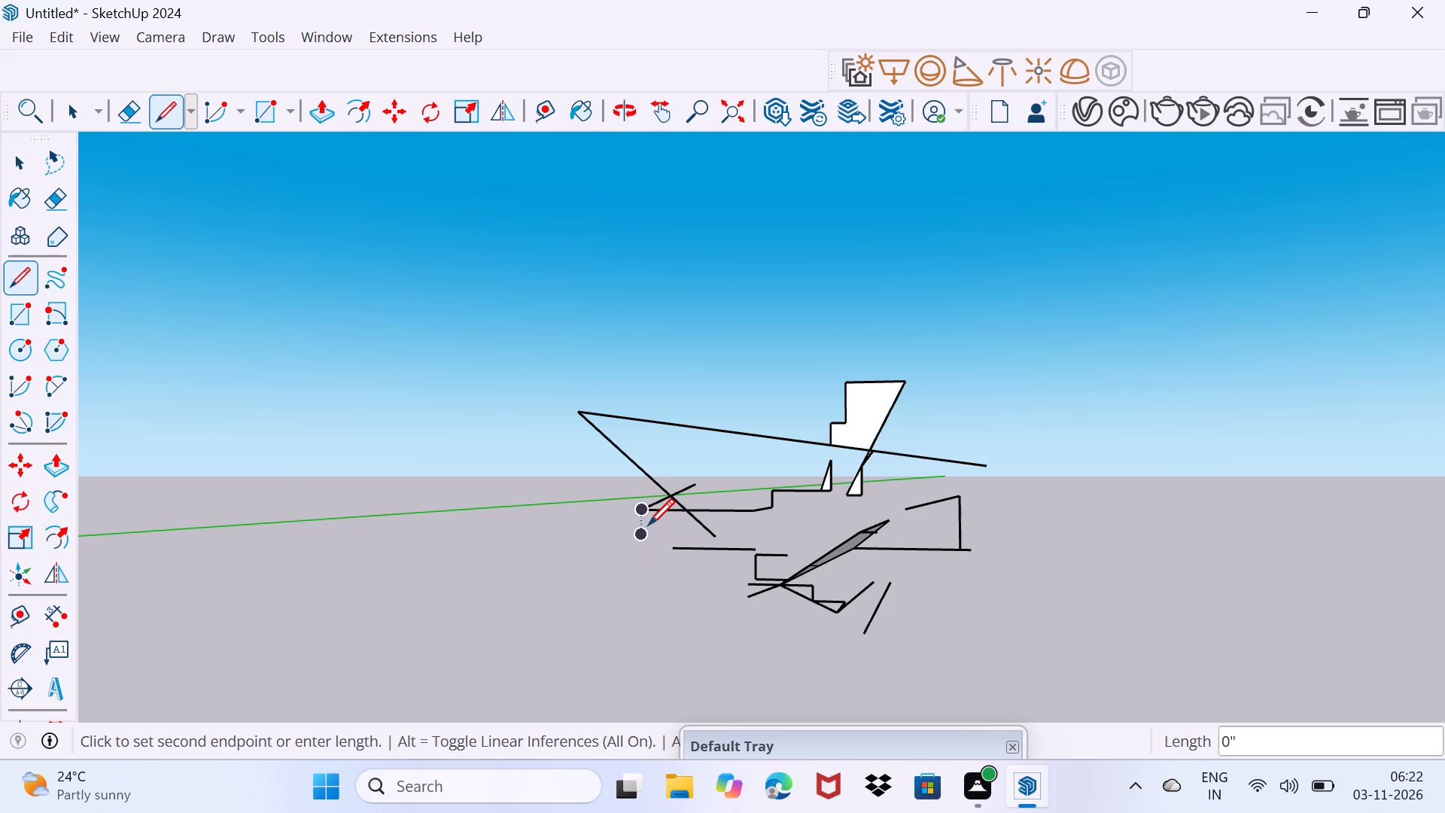
{"action": "left_click", "coordinate": [648, 525]}
{"action": "left_click", "coordinate": [669, 489]}
{"action": "left_click", "coordinate": [680, 478]}
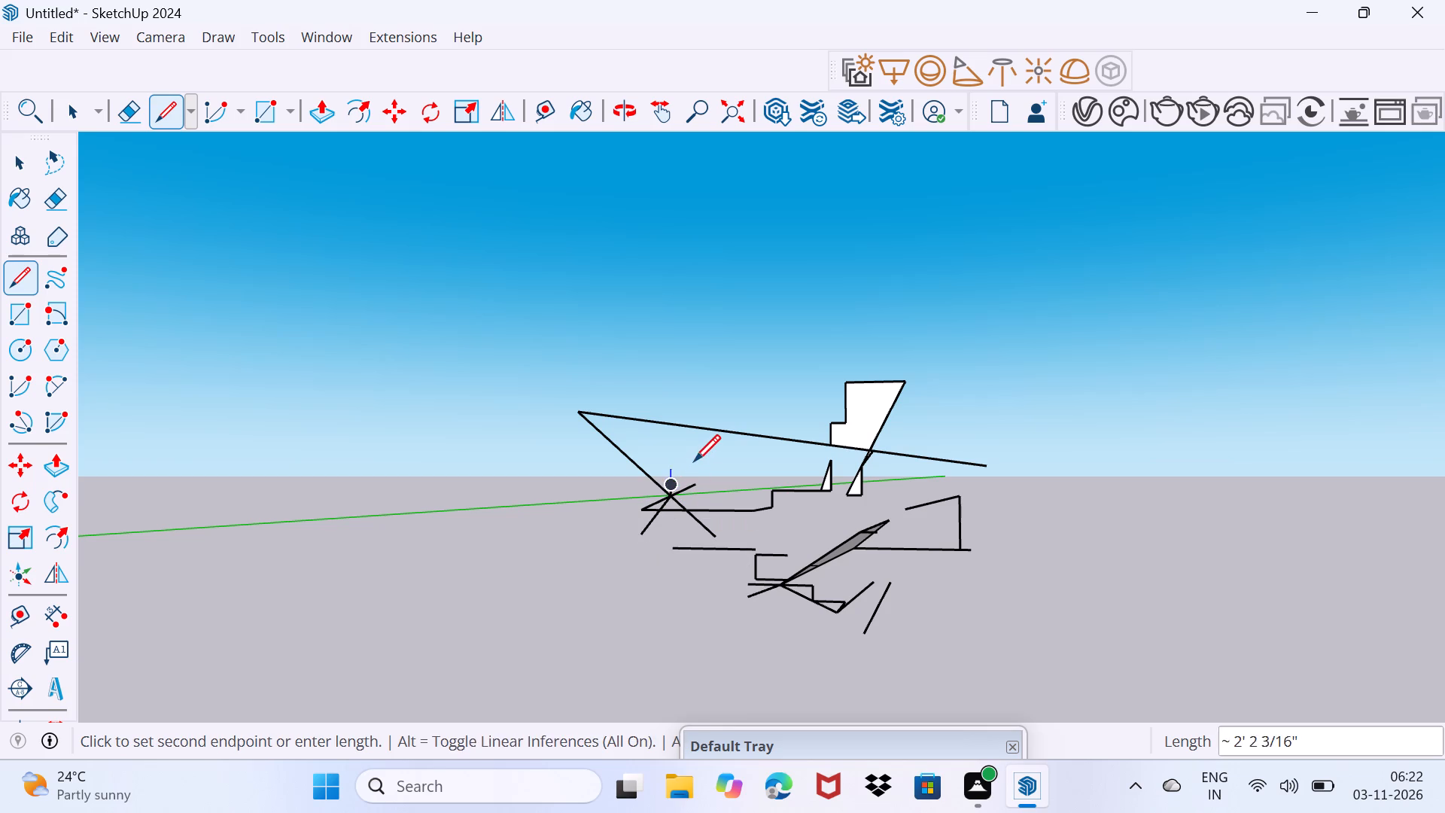
{"action": "left_click", "coordinate": [694, 460]}
{"action": "left_click", "coordinate": [710, 444]}
{"action": "left_click", "coordinate": [695, 477]}
{"action": "left_click", "coordinate": [707, 460]}
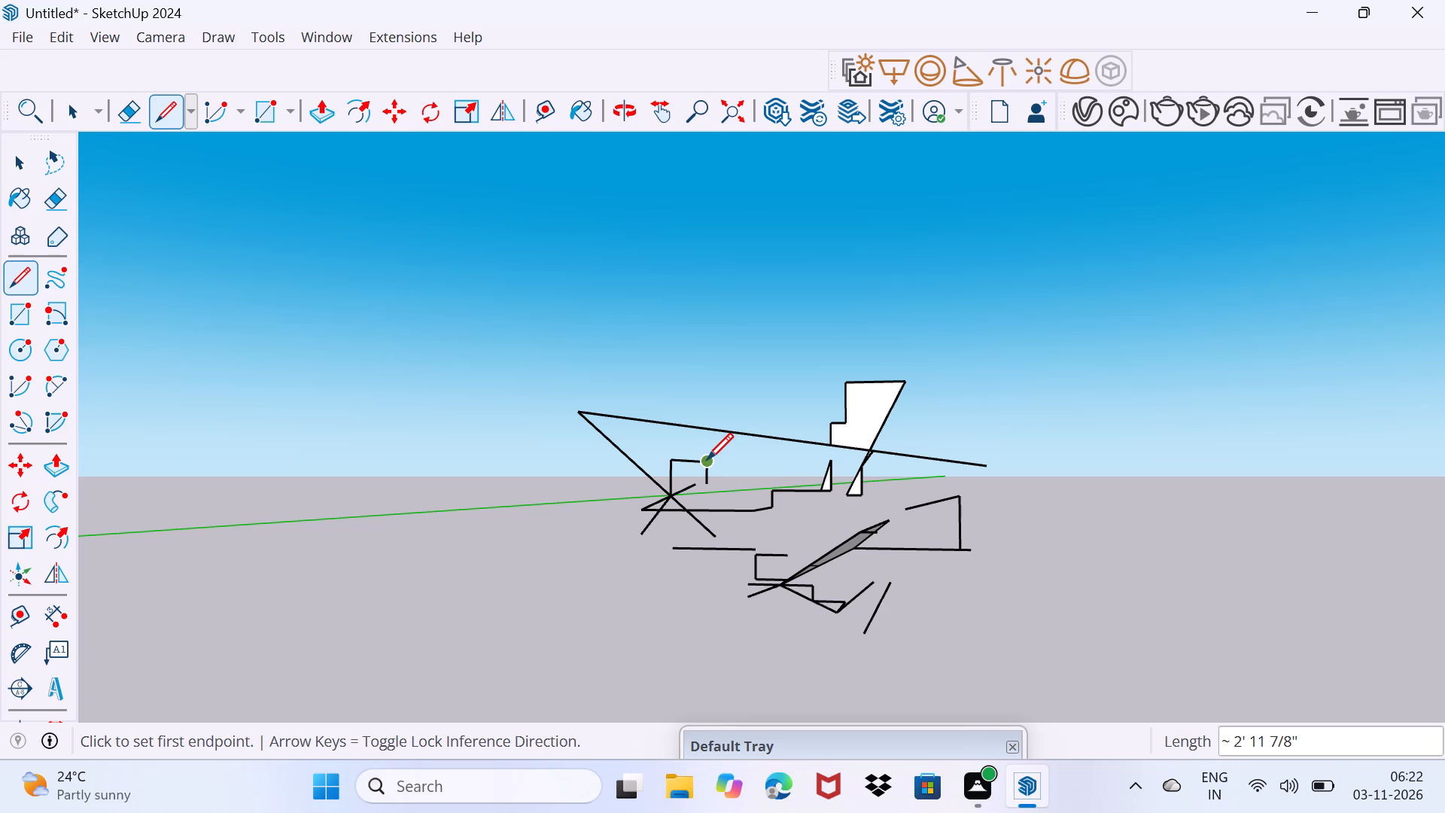
Draw connected lines from the bracket's upper corner to the stepped face's lower corner, then down and back to the stepped chain.
{"action": "left_click", "coordinate": [707, 459]}
{"action": "left_click", "coordinate": [823, 446]}
{"action": "left_click", "coordinate": [801, 489]}
{"action": "left_click", "coordinate": [753, 531]}
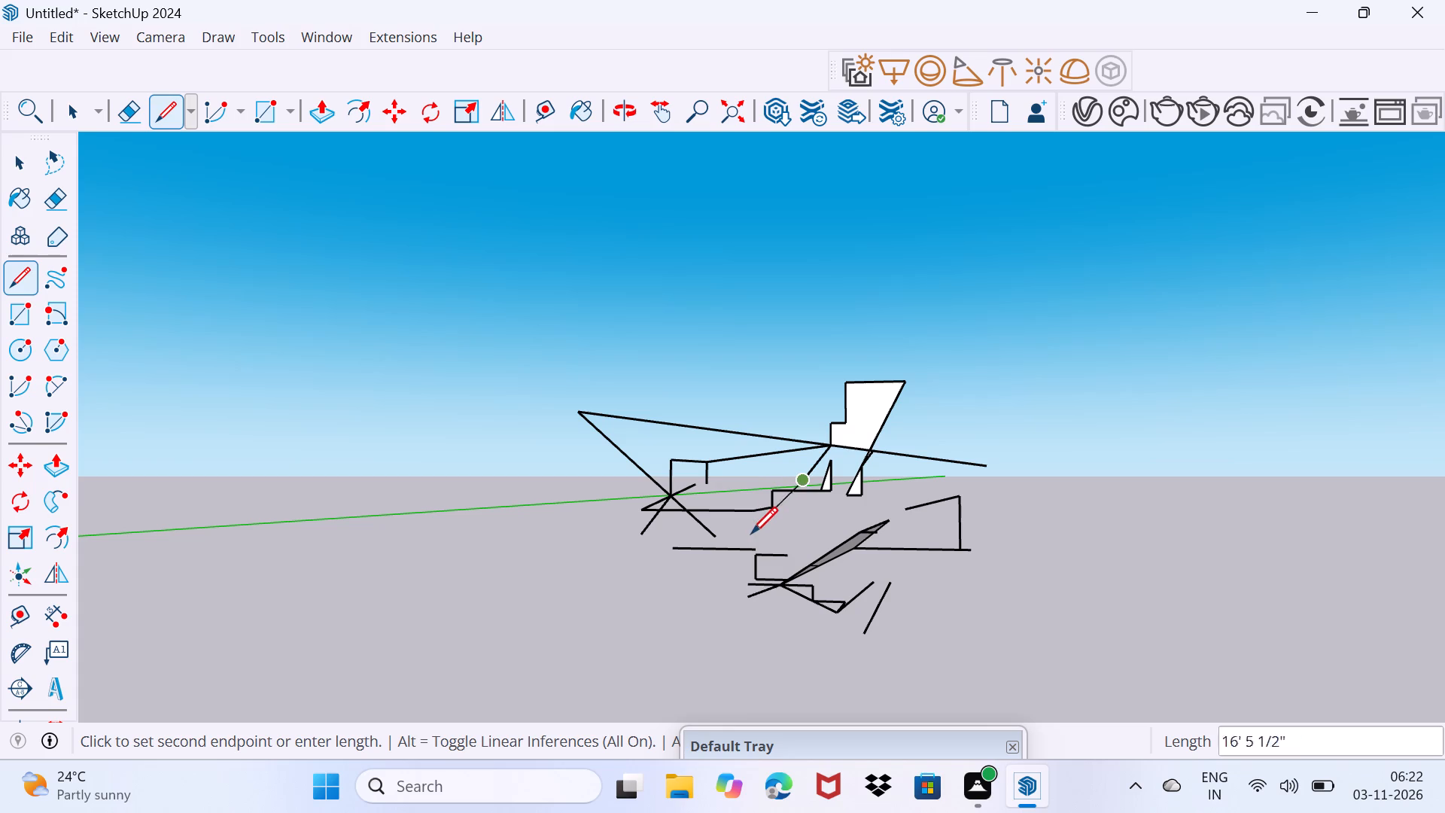
{"action": "left_click", "coordinate": [732, 517]}
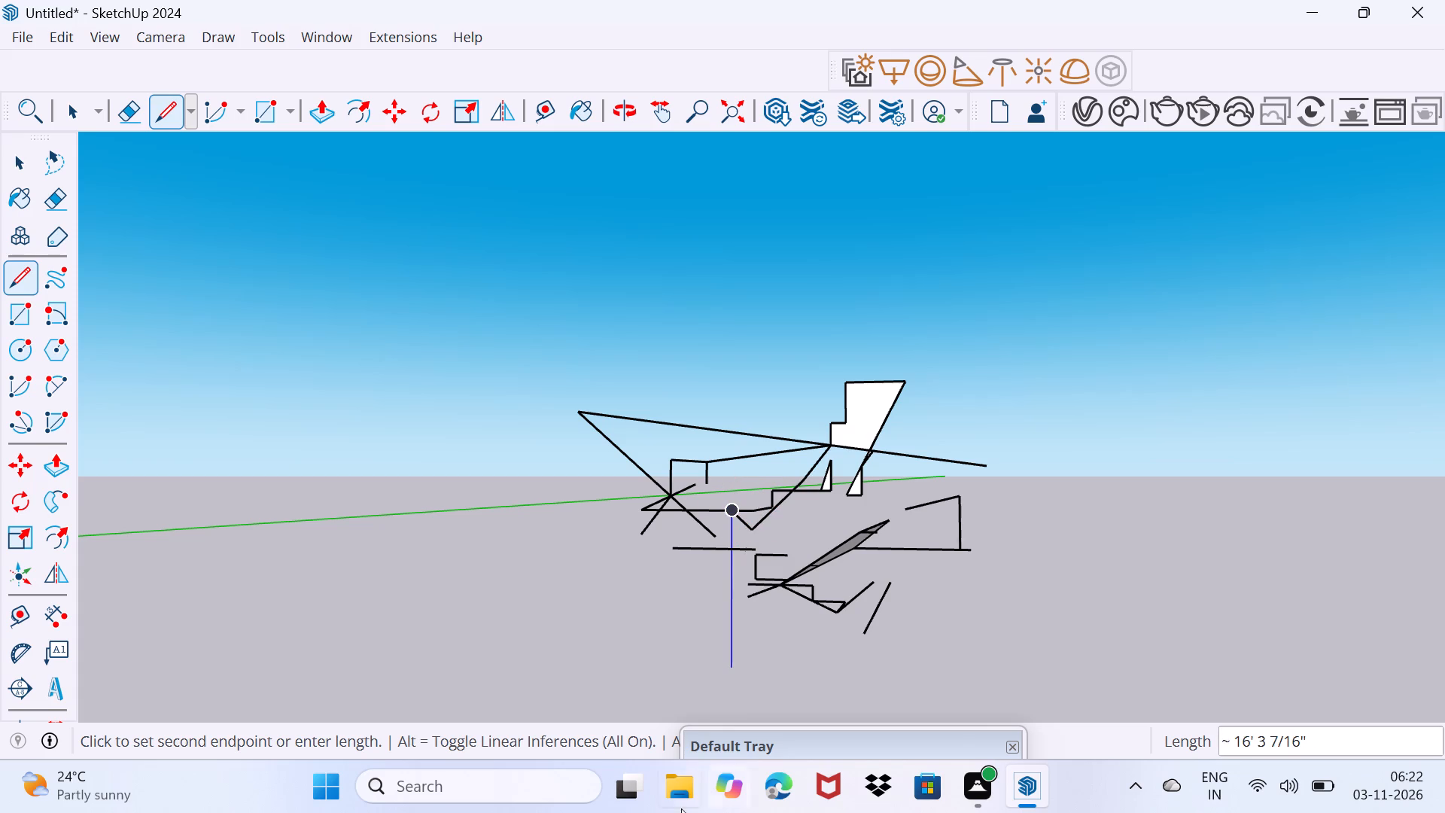
Open the Windows search.
{"action": "left_click", "coordinate": [482, 787]}
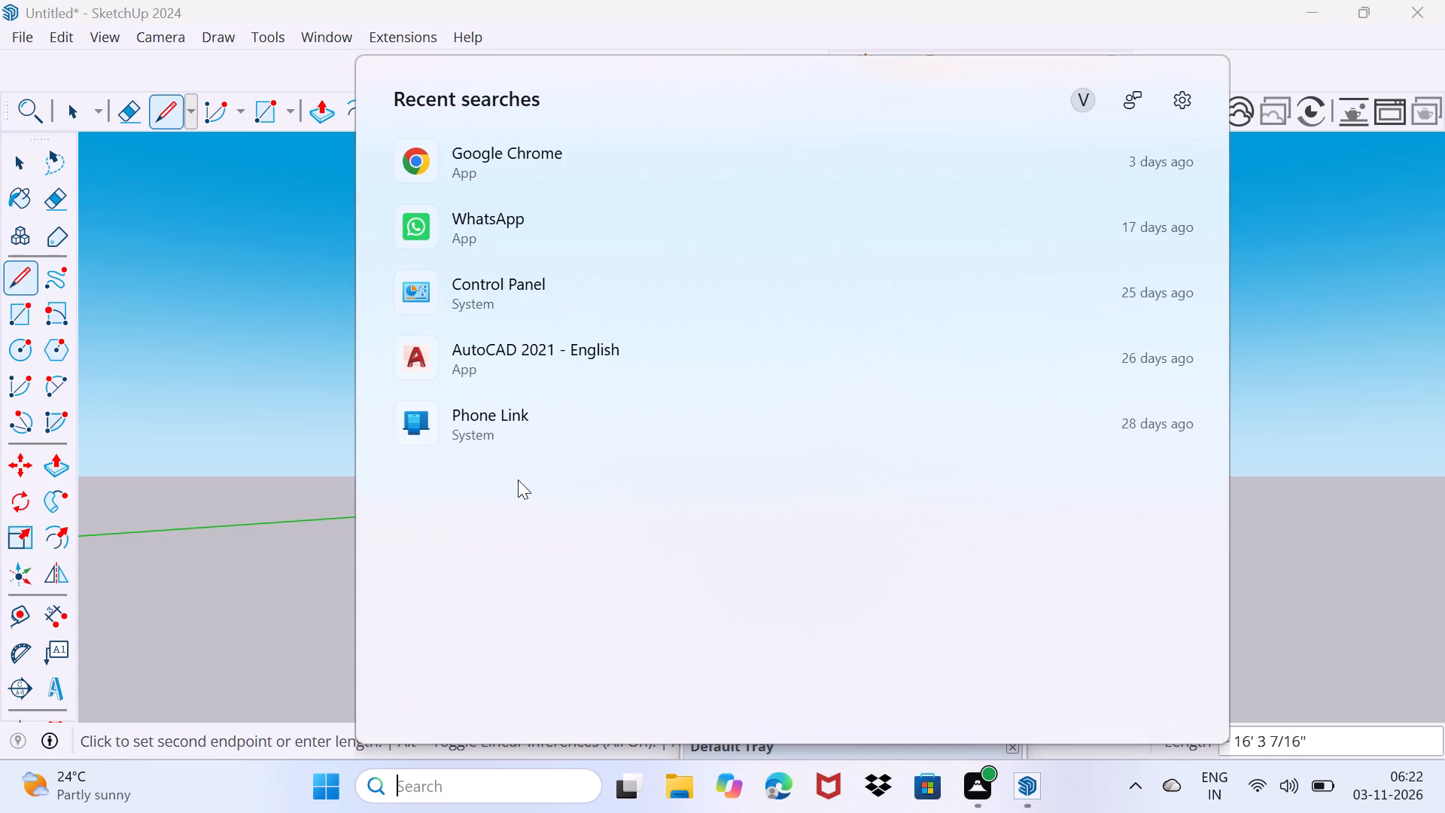
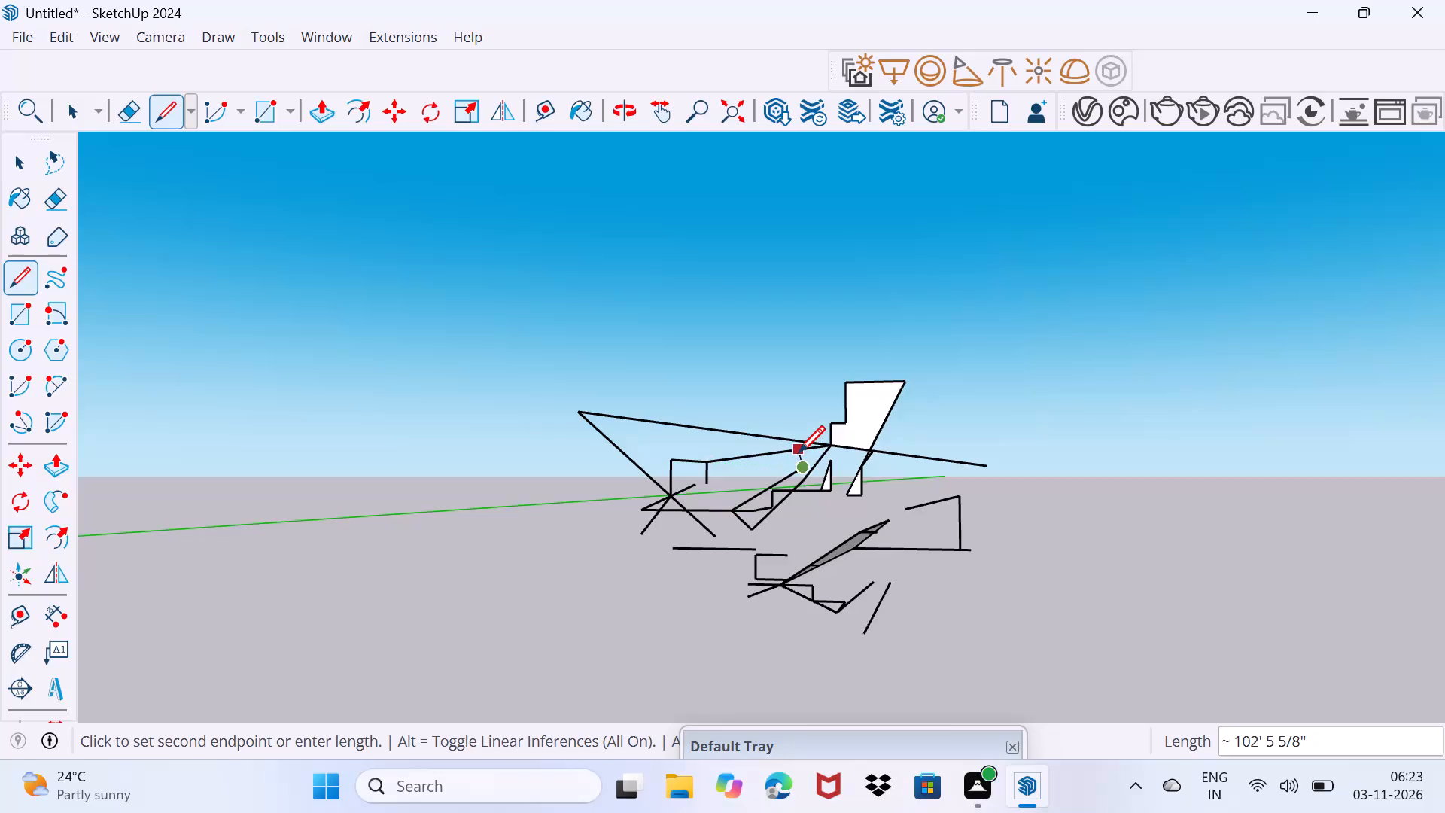
Delete all the loose lines and small faces sketched beside the building.
{"action": "key", "text": "v"}
{"action": "key", "text": "space"}
{"action": "scroll", "coordinate": [799, 441], "scroll_direction": "down", "scroll_amount": 4}
{"action": "scroll", "coordinate": [799, 445], "scroll_direction": "up", "scroll_amount": 1}
{"action": "scroll", "coordinate": [799, 446], "scroll_direction": "down", "scroll_amount": 7}
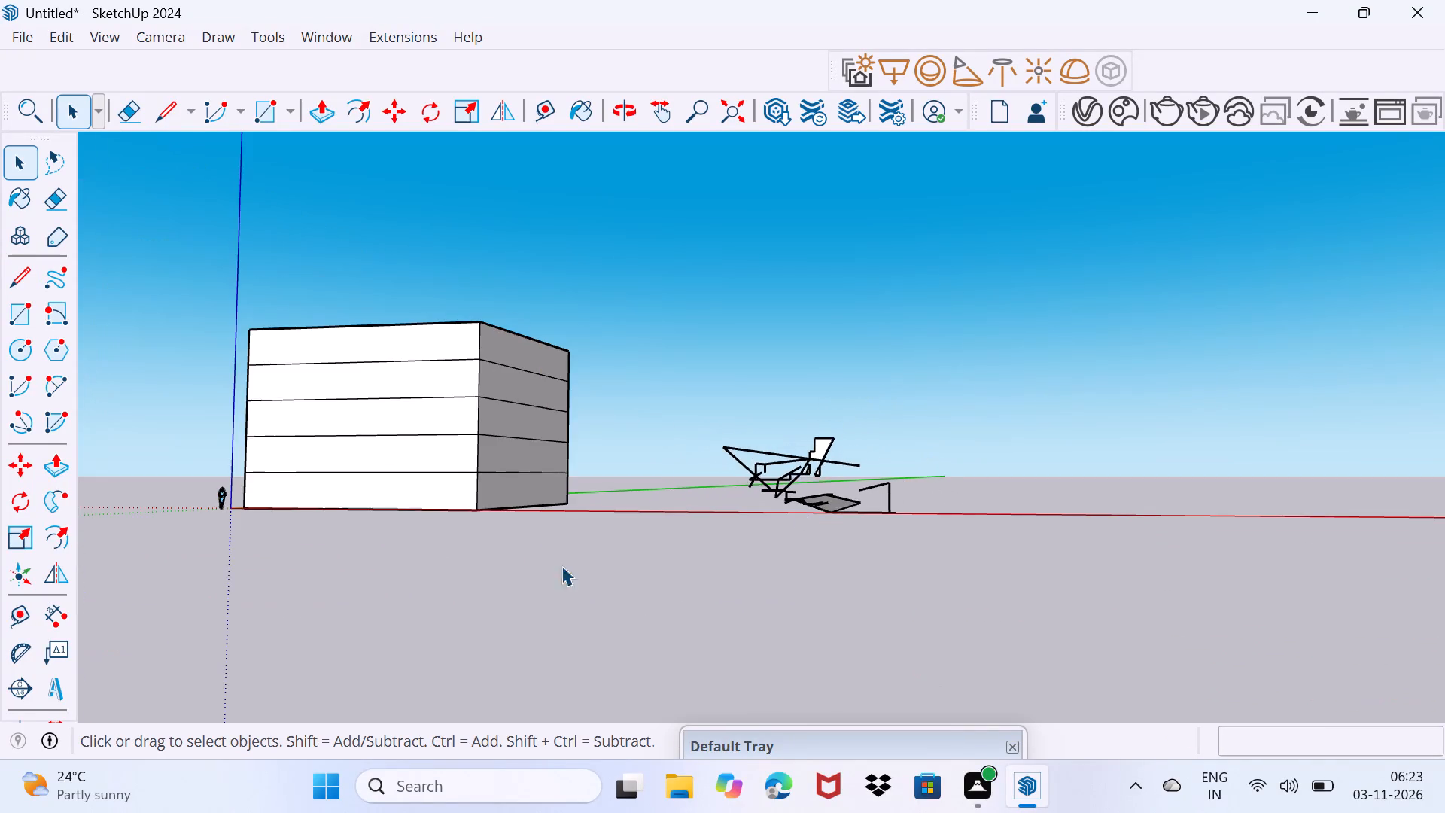
{"action": "middle_click_drag", "start_coordinate": [525, 577], "coordinate": [811, 644]}
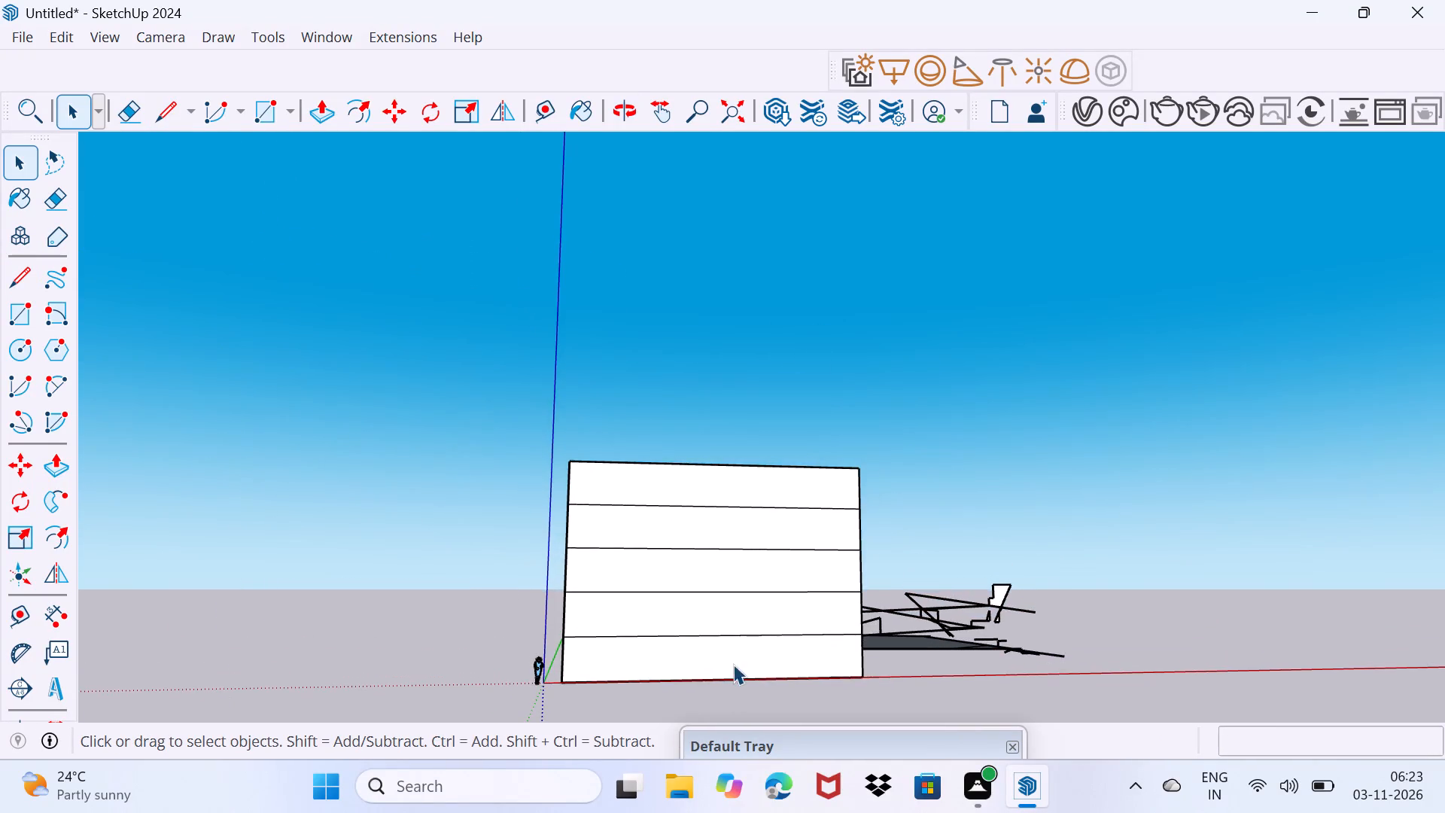
{"action": "scroll", "coordinate": [656, 646], "scroll_direction": "up", "scroll_amount": 4}
{"action": "middle_click_drag", "start_coordinate": [659, 629], "coordinate": [594, 589]}
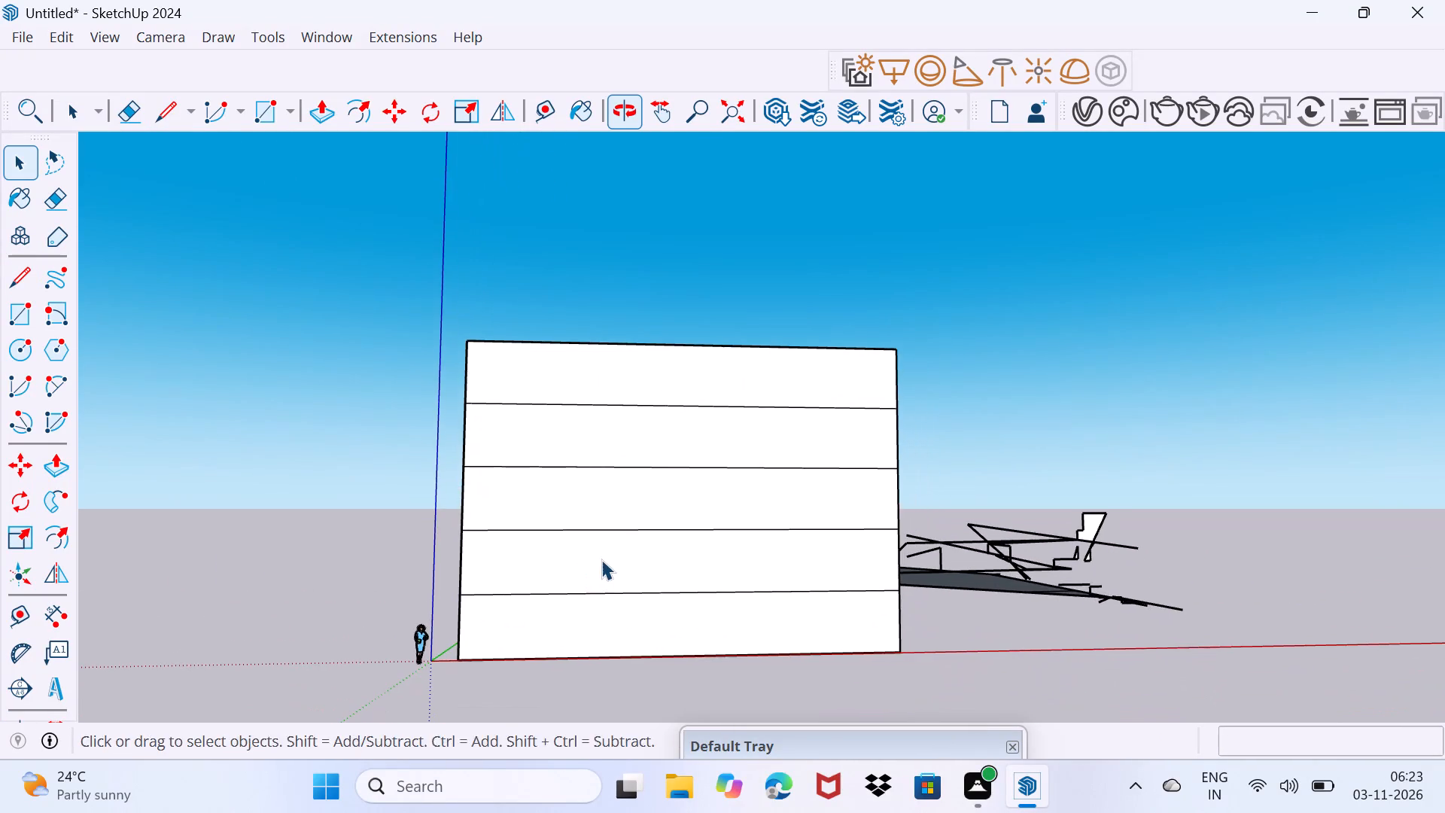
{"action": "middle_click_drag", "start_coordinate": [604, 559], "coordinate": [522, 582]}
{"action": "left_click_drag", "start_coordinate": [934, 411], "coordinate": [954, 446]}
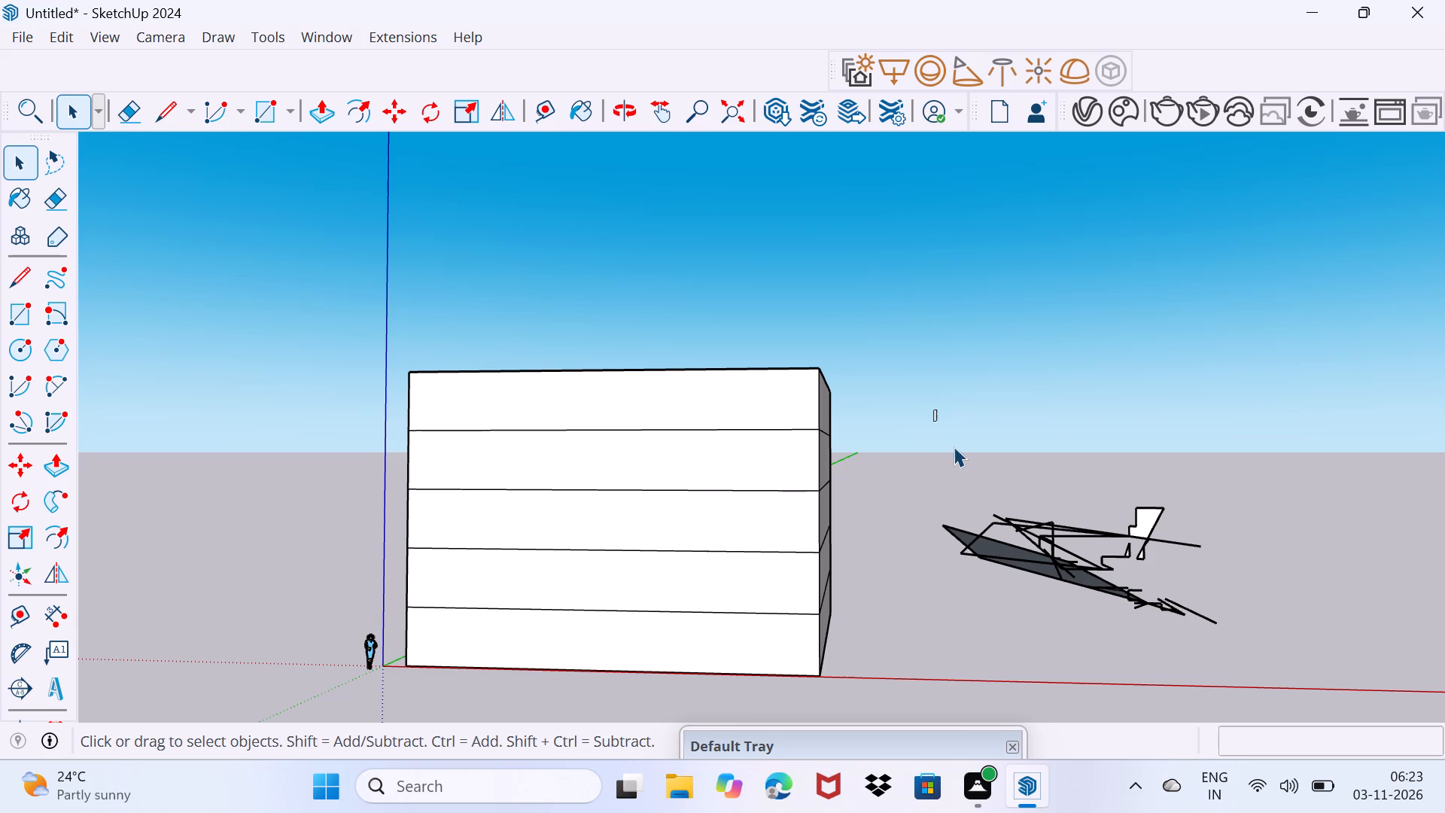
{"action": "left_click_drag", "start_coordinate": [954, 446], "coordinate": [1266, 674]}
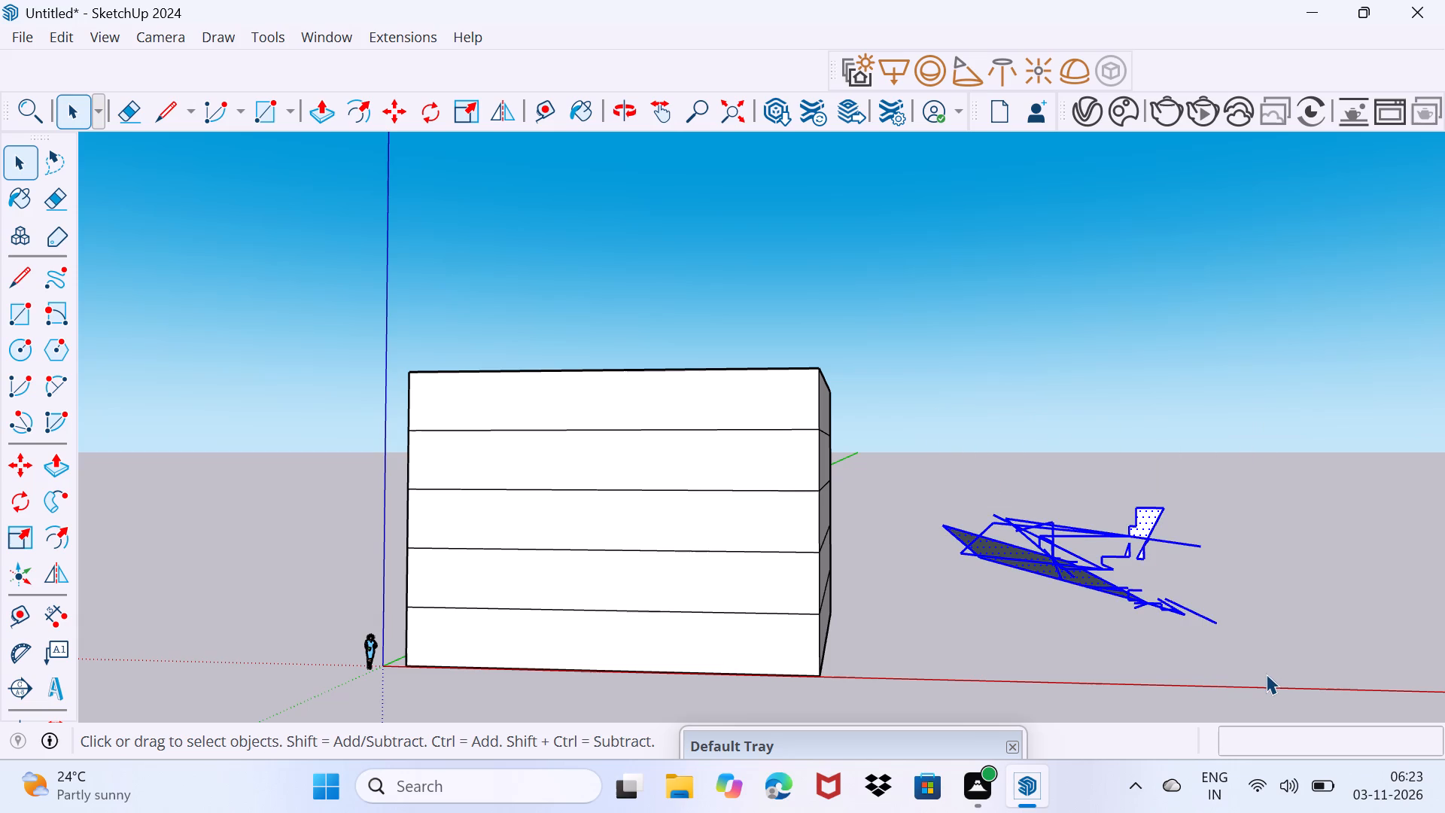
{"action": "key", "text": "Delete"}
Erase the four horizontal storey lines on the building's front face.
{"action": "scroll", "coordinate": [711, 645], "scroll_direction": "up", "scroll_amount": 4}
{"action": "middle_click_drag", "start_coordinate": [713, 617], "coordinate": [730, 565]}
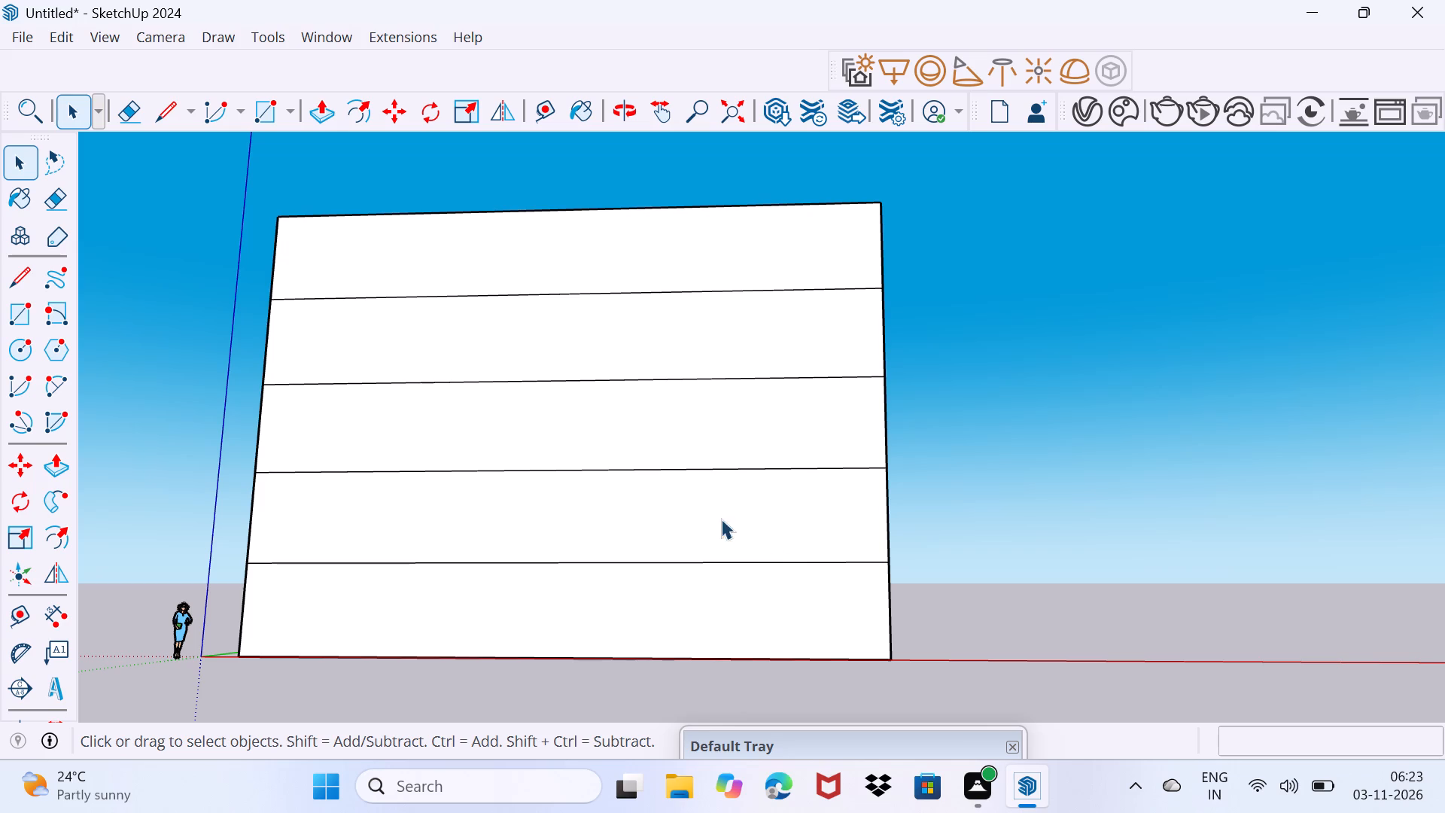
{"action": "scroll", "coordinate": [437, 522], "scroll_direction": "up", "scroll_amount": 1}
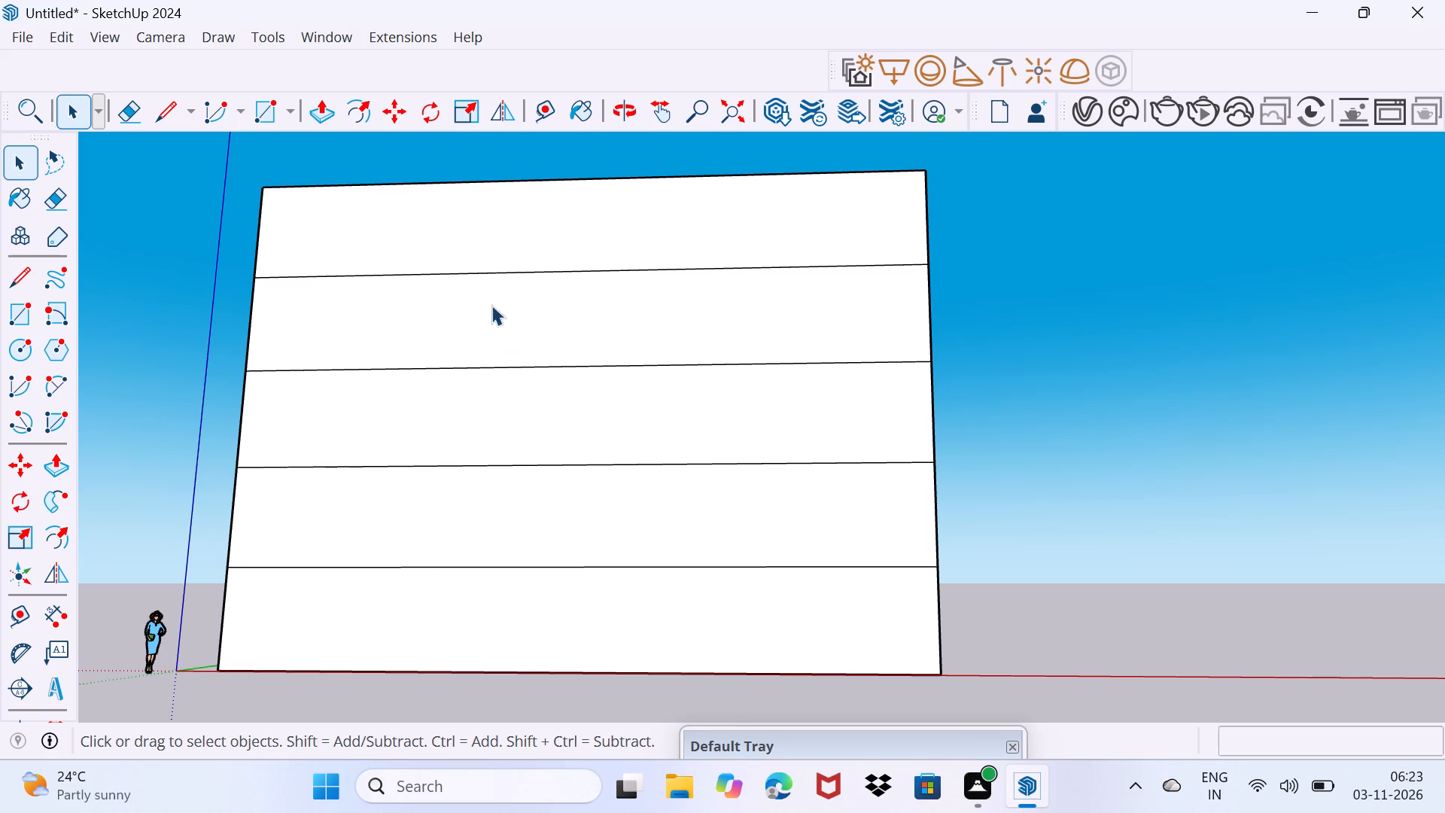
{"action": "middle_click_drag", "start_coordinate": [488, 310], "coordinate": [493, 343]}
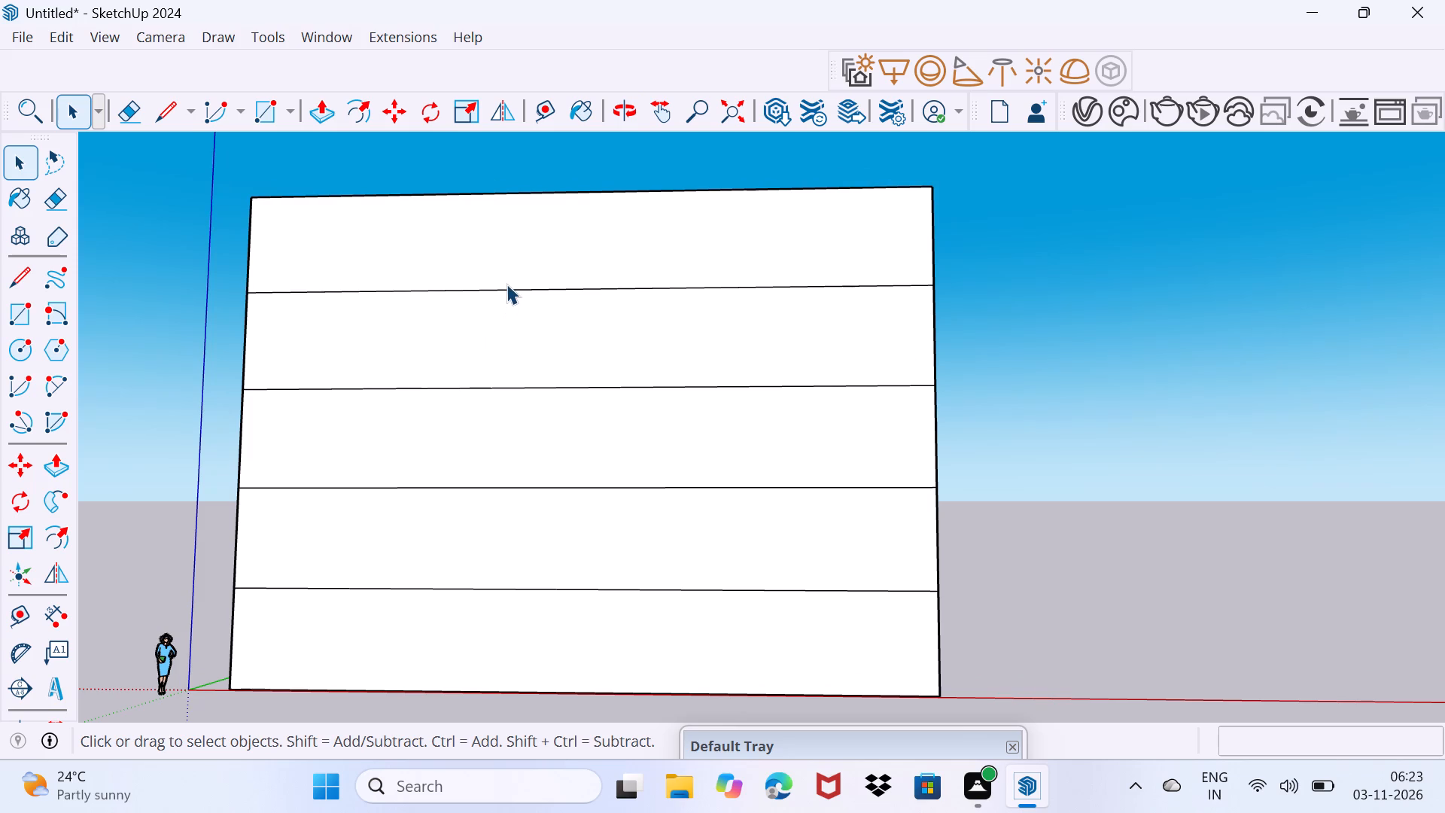
{"action": "key", "text": "e"}
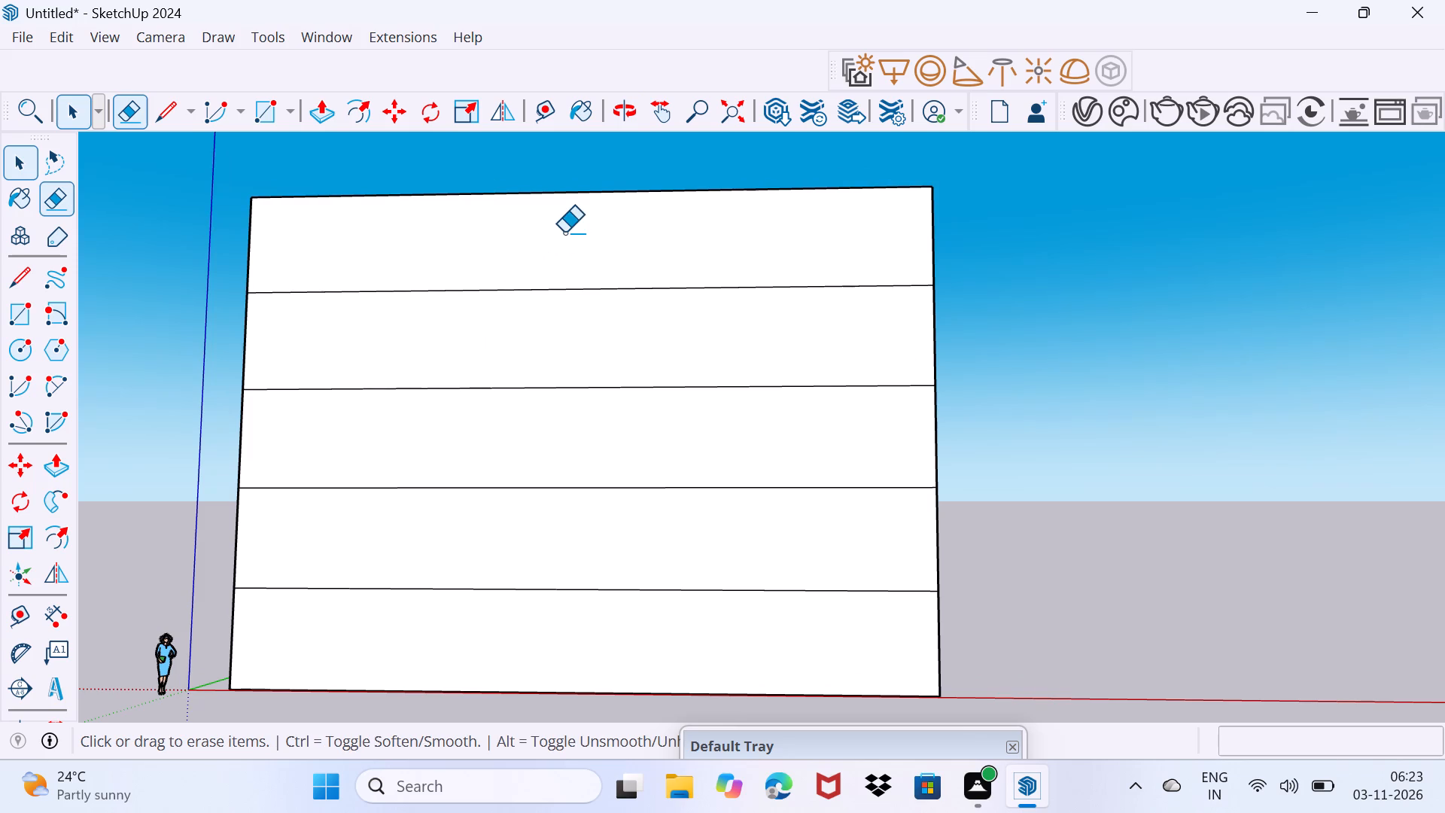
{"action": "left_click_drag", "start_coordinate": [578, 269], "coordinate": [656, 619]}
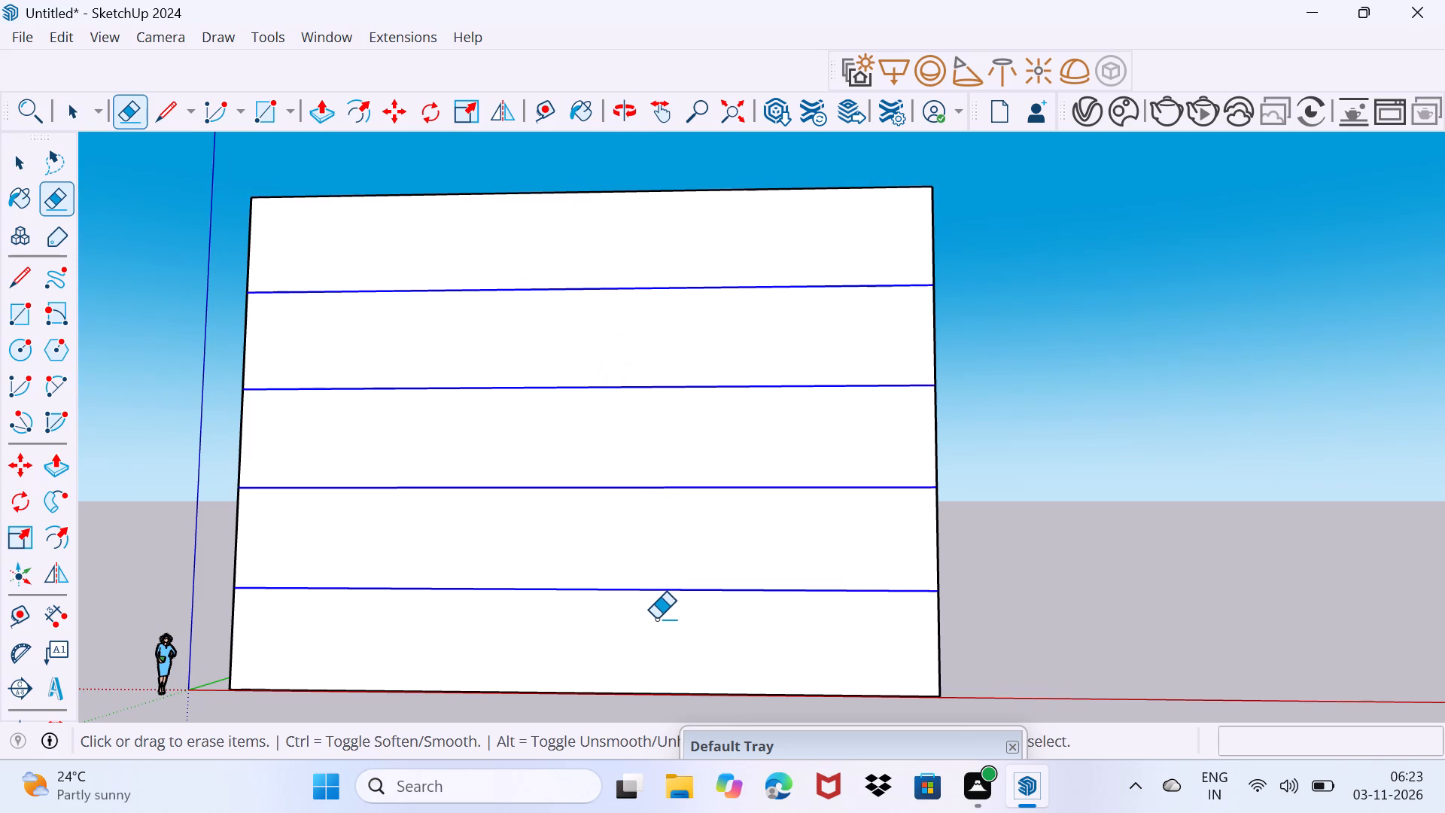
{"action": "left_click_drag", "start_coordinate": [656, 619], "coordinate": [656, 620]}
{"action": "key", "text": "space"}
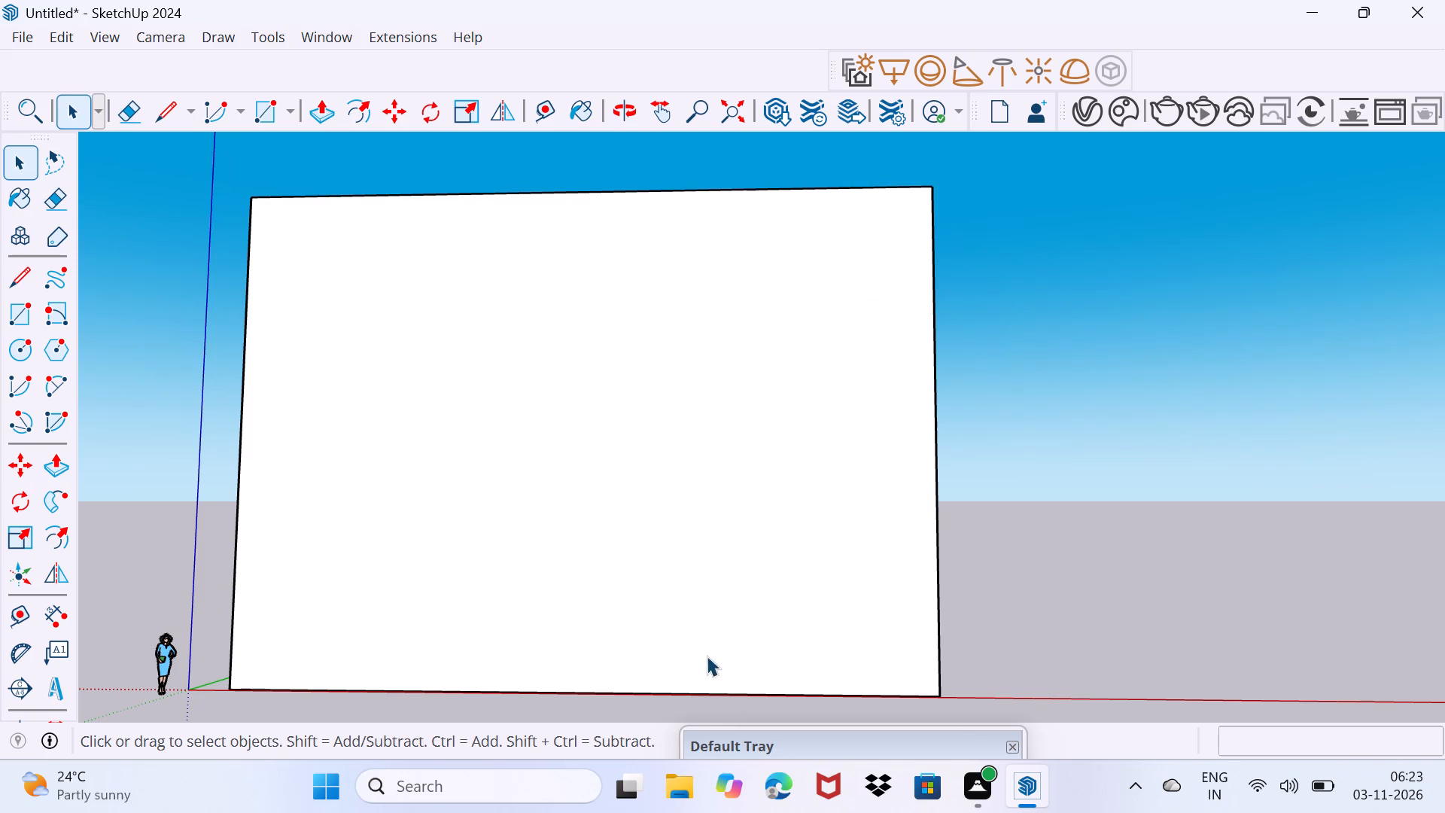
Copy the front face's bottom edge 50' up to its top edge and divide the distance into 4 equal storeys.
{"action": "left_click", "coordinate": [746, 697]}
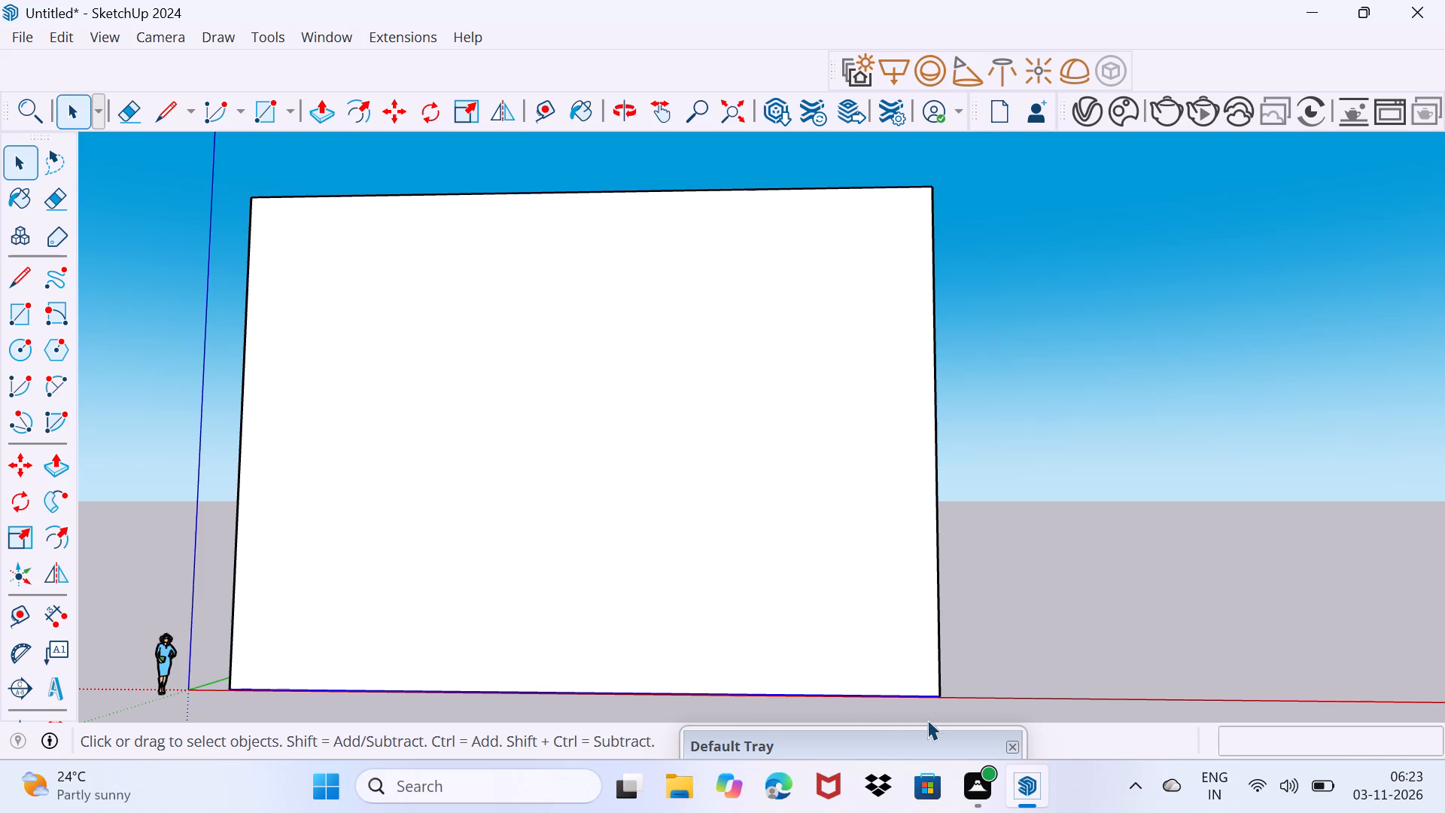
{"action": "key", "text": "m"}
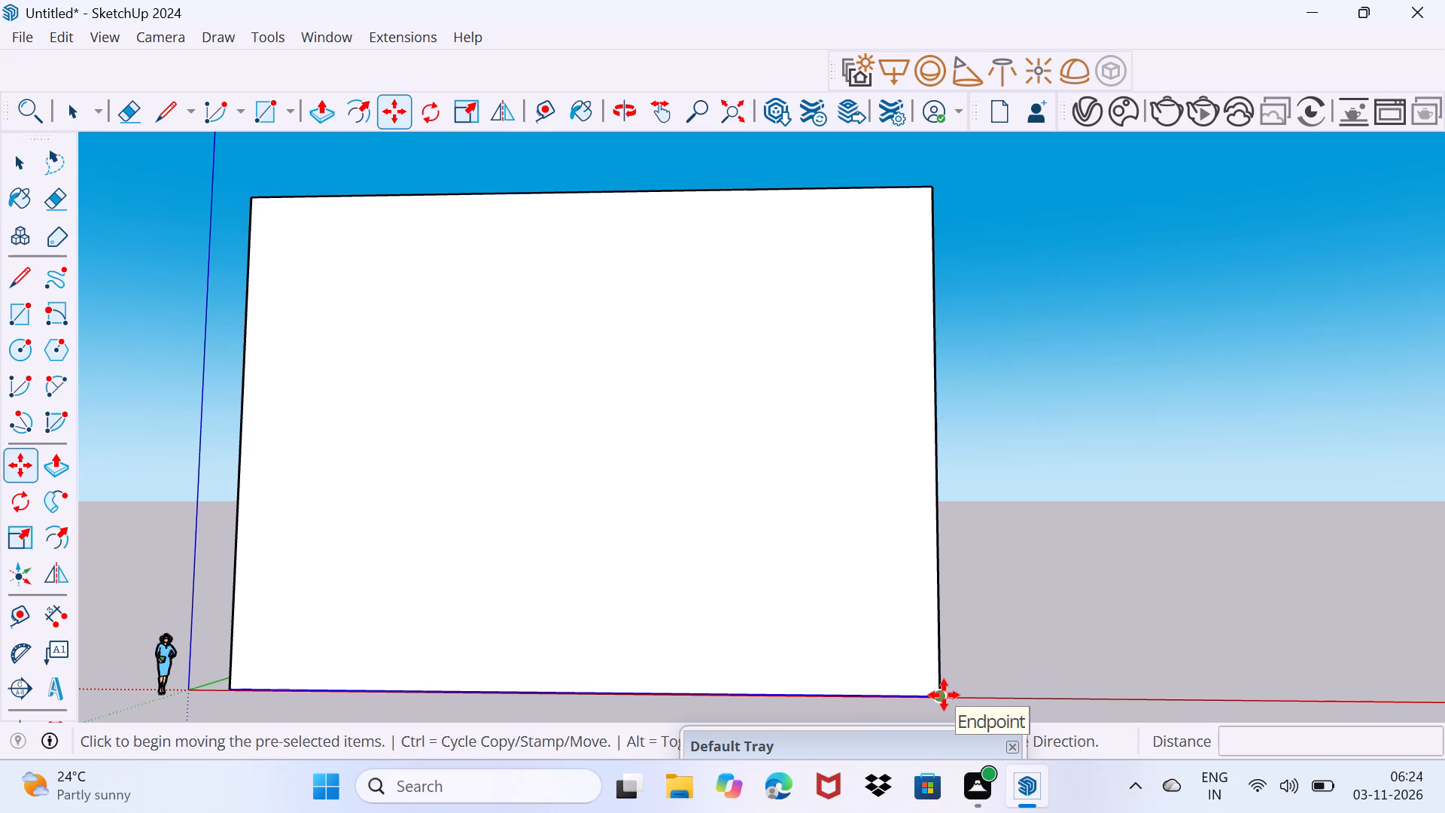
{"action": "left_click", "coordinate": [944, 695]}
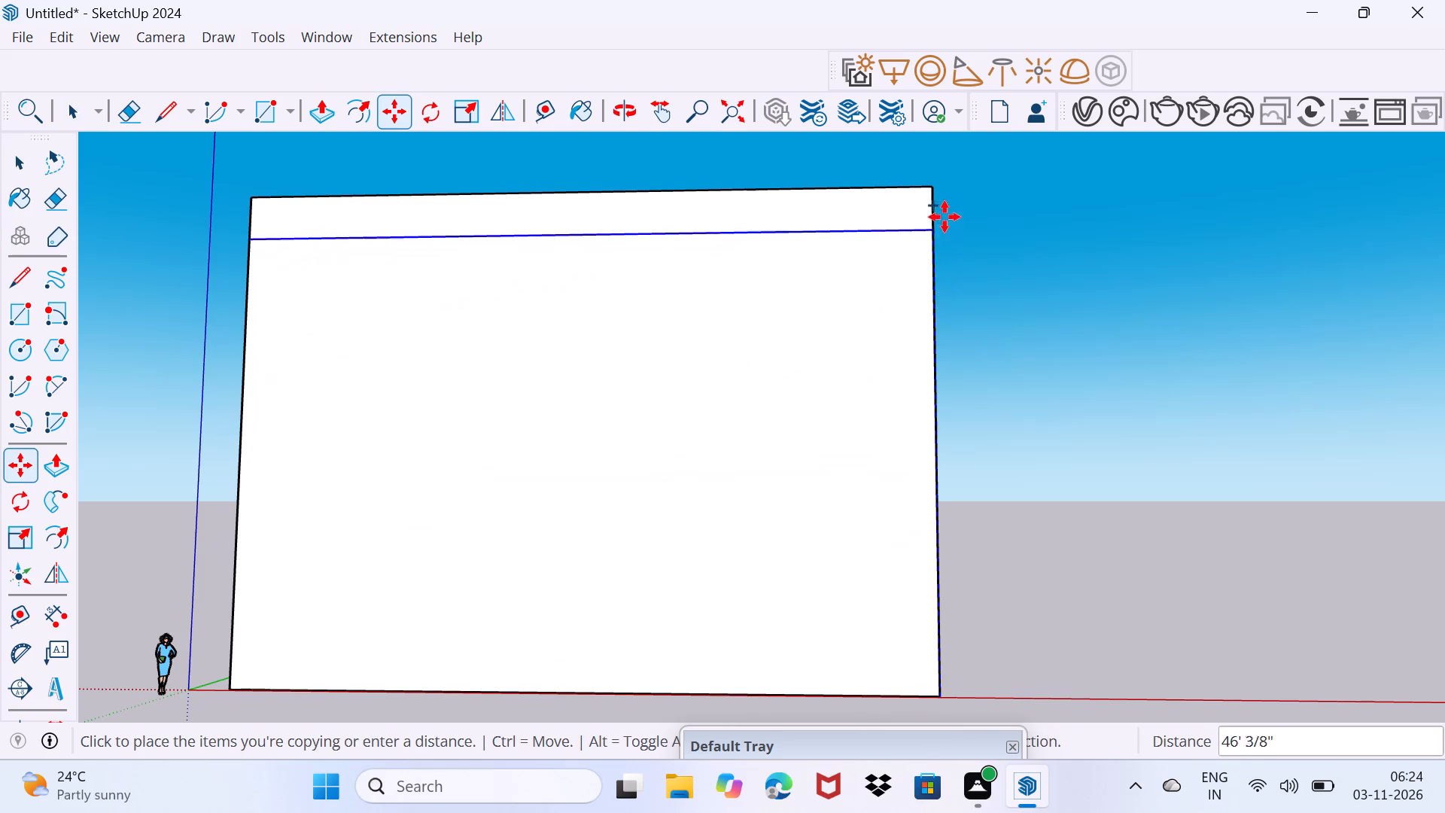
{"action": "left_click", "coordinate": [928, 191]}
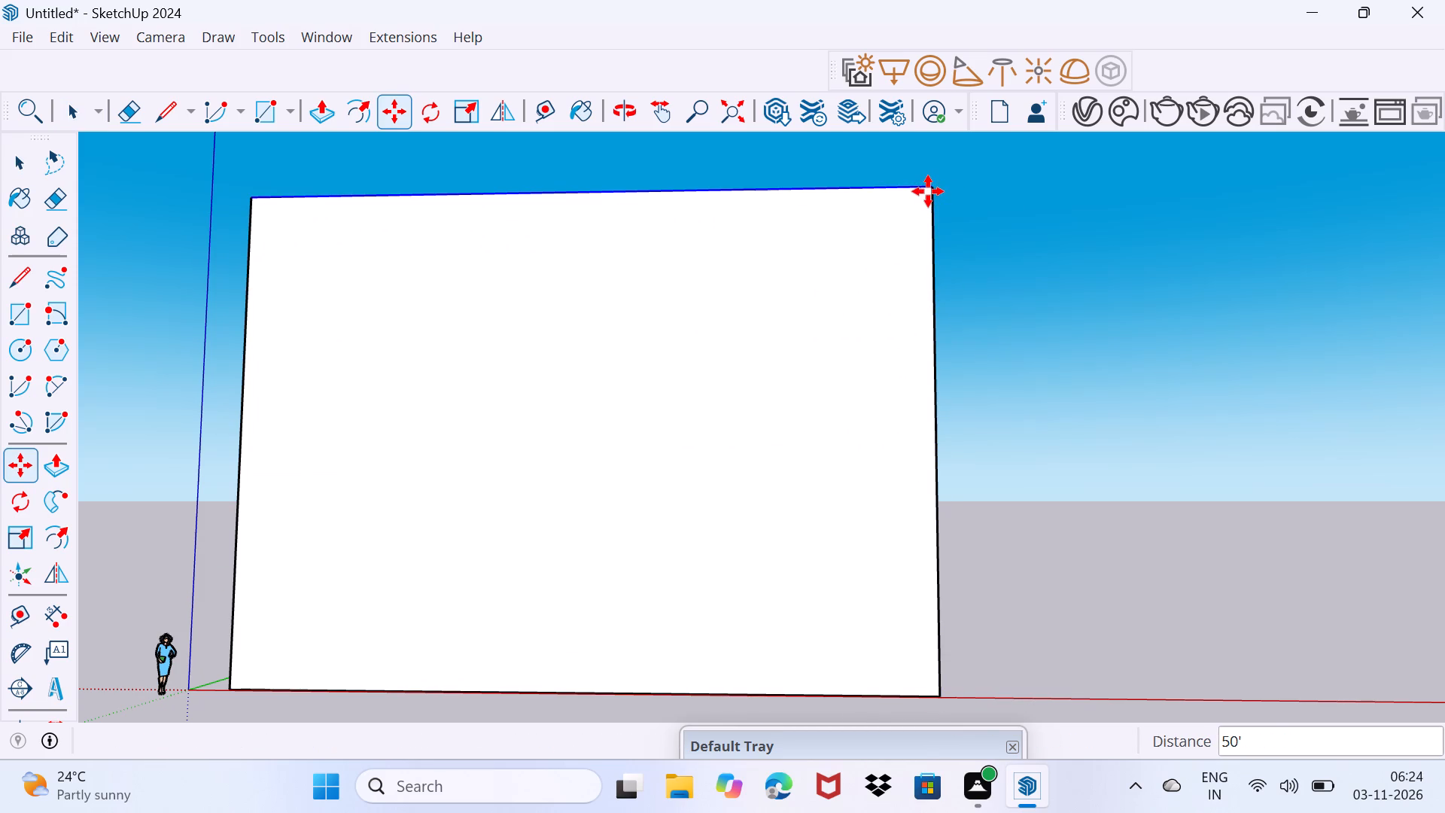
{"action": "key", "text": "slash"}
{"action": "key", "text": "4"}
{"action": "key", "text": "Return"}
{"action": "key", "text": "space"}
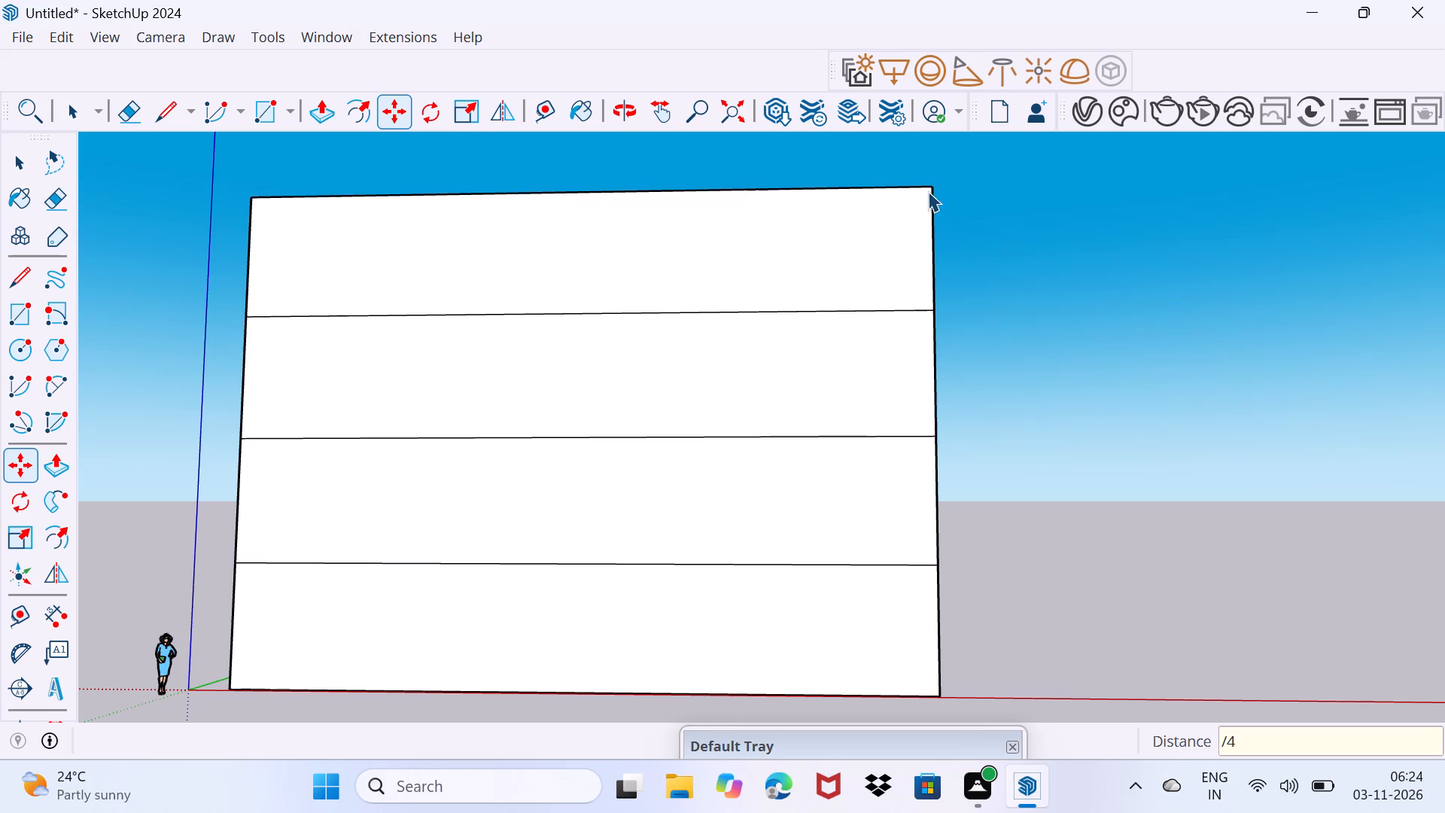
Erase the four horizontal storey lines on the side face adjoining the front face's corner away from the origin.
{"action": "scroll", "coordinate": [628, 590], "scroll_direction": "up", "scroll_amount": 1}
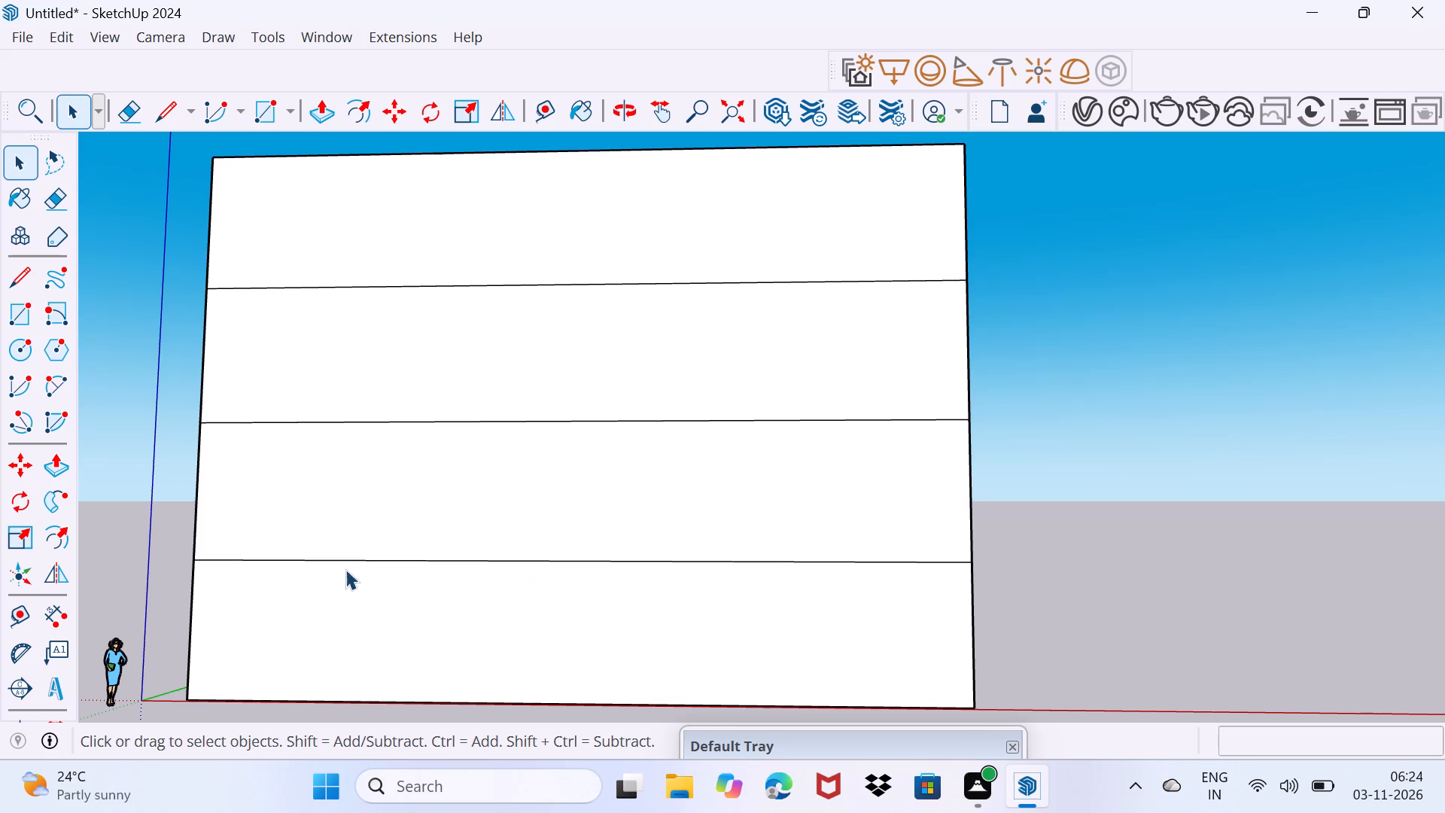
{"action": "middle_click_drag", "start_coordinate": [280, 562], "coordinate": [126, 568]}
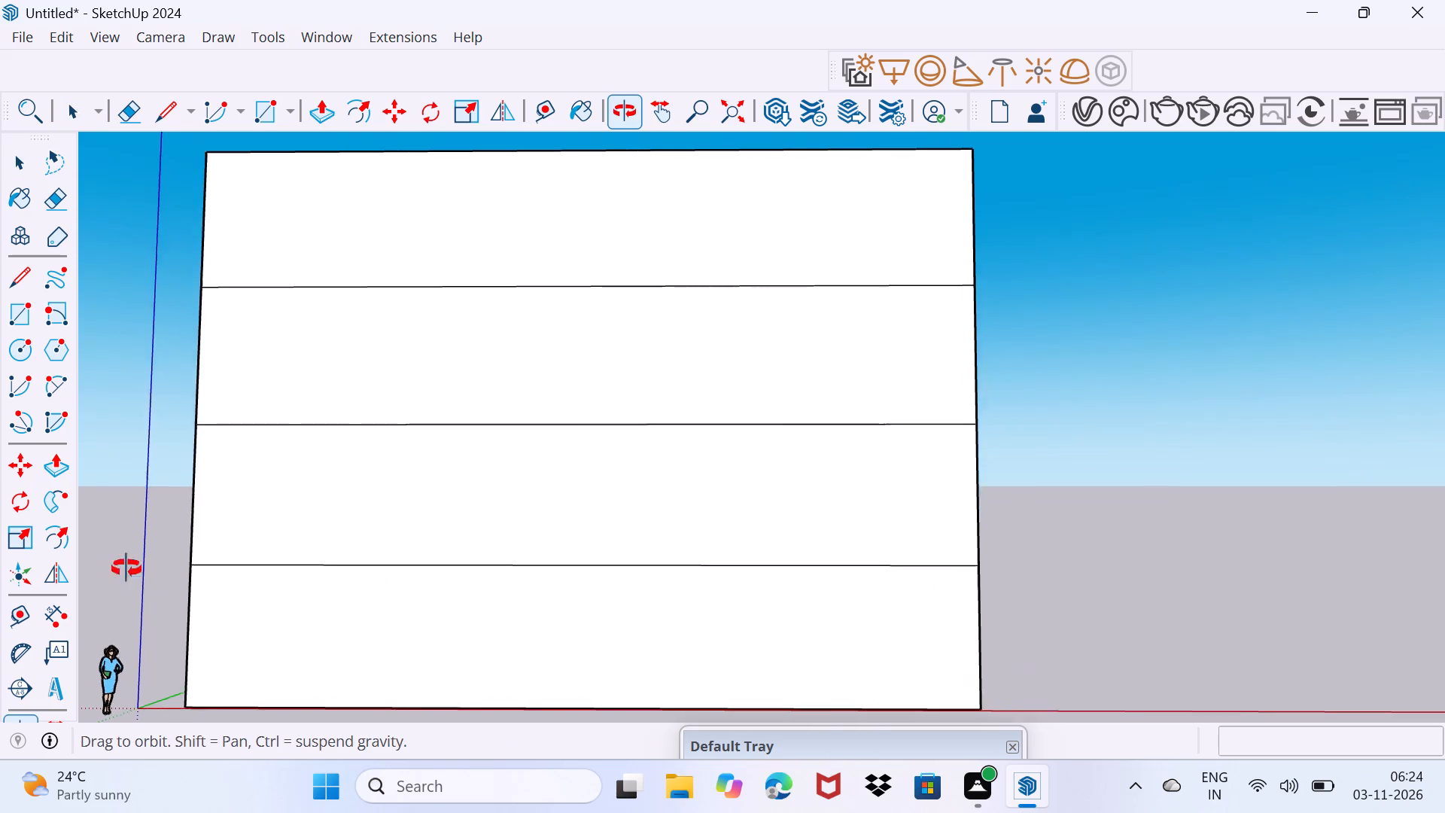
{"action": "middle_click_drag", "start_coordinate": [126, 568], "coordinate": [14, 556]}
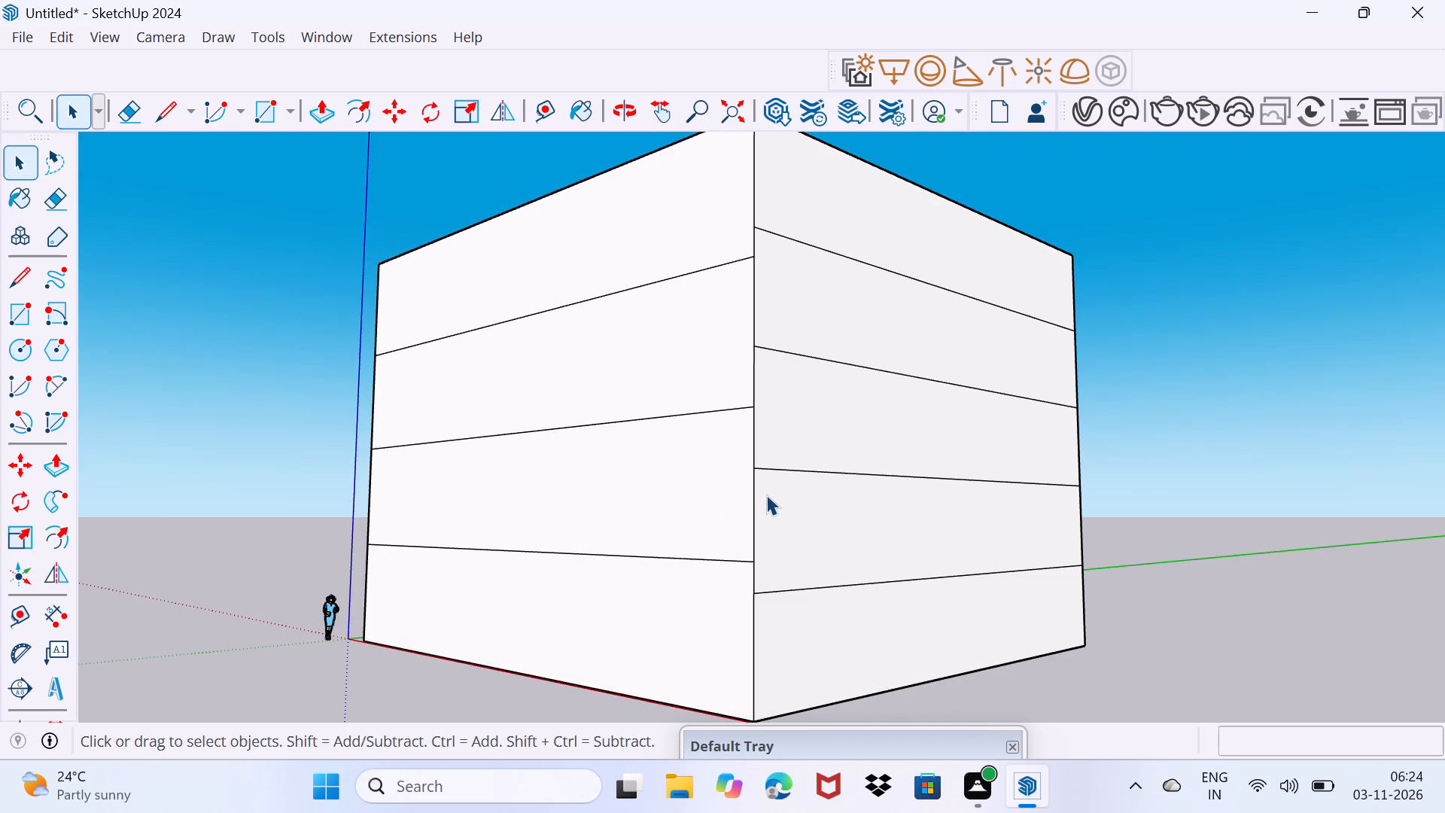
{"action": "key", "text": "e"}
{"action": "left_click_drag", "start_coordinate": [838, 262], "coordinate": [844, 281]}
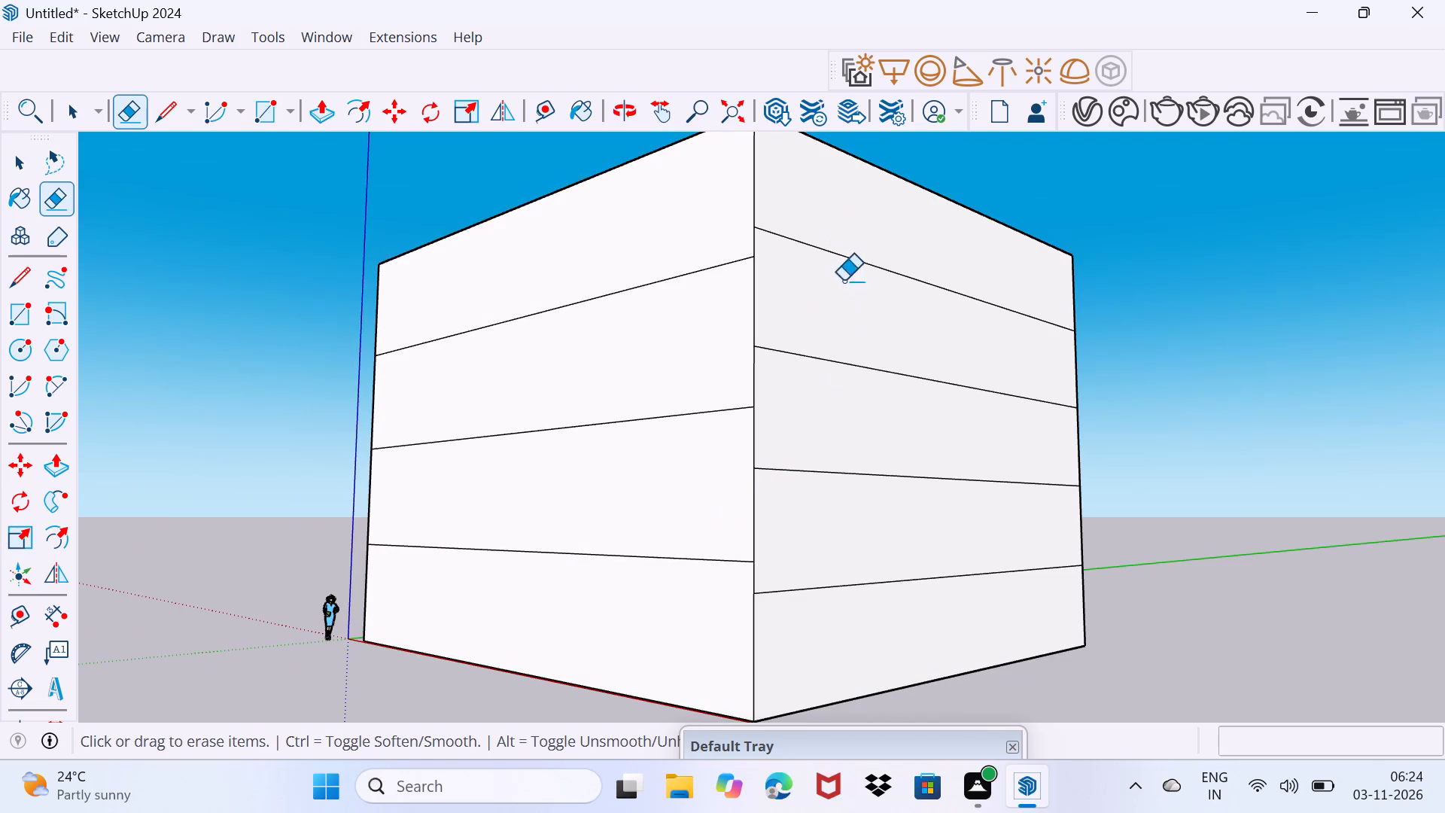
{"action": "left_click_drag", "start_coordinate": [844, 281], "coordinate": [928, 602]}
{"action": "left_click", "coordinate": [877, 271]}
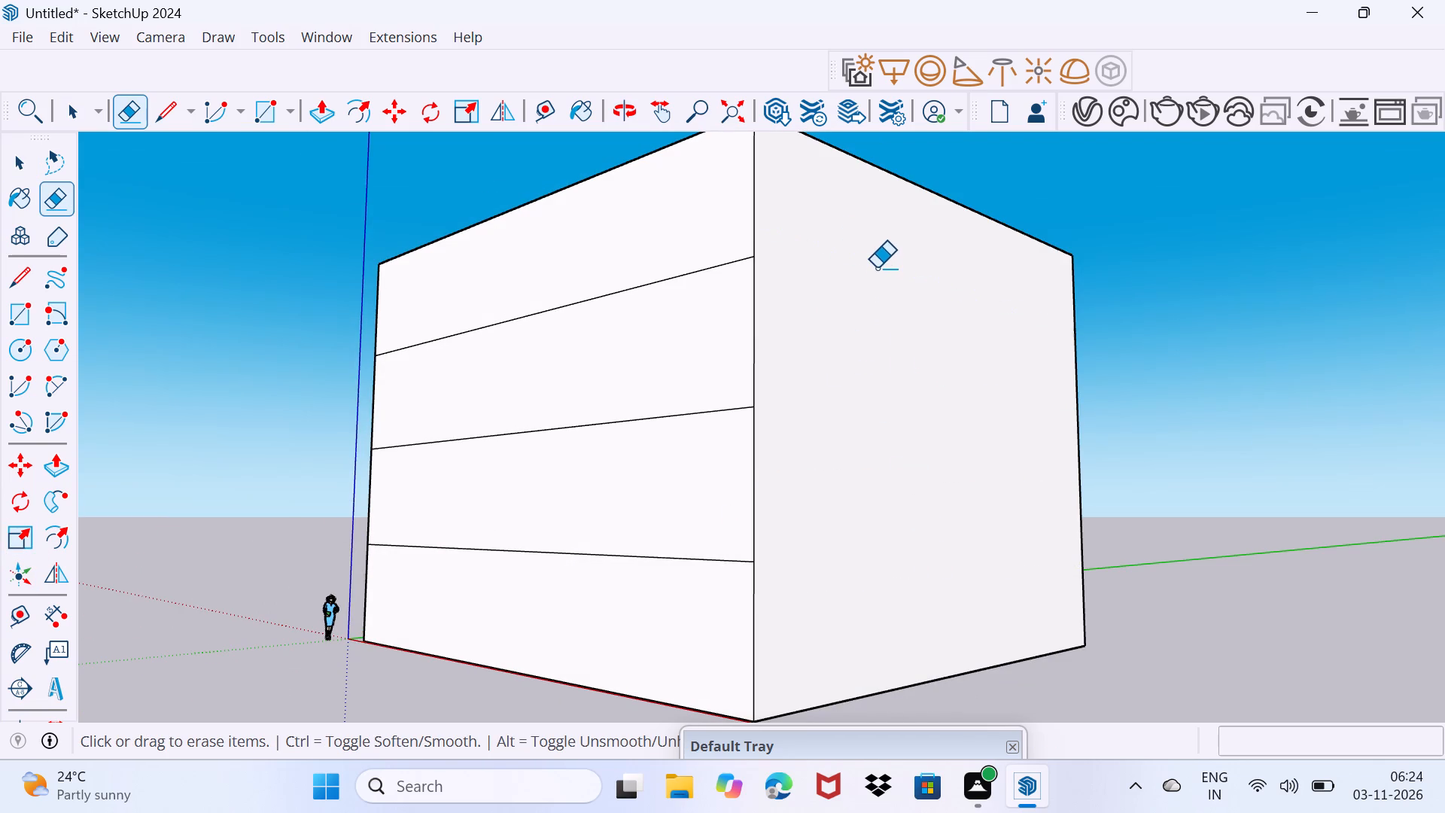
{"action": "key", "text": "space"}
Draw a 50' vertical line down the front face from top to bottom edge, about a quarter across from the origin-side corner.
{"action": "scroll", "coordinate": [819, 321], "scroll_direction": "down", "scroll_amount": 2}
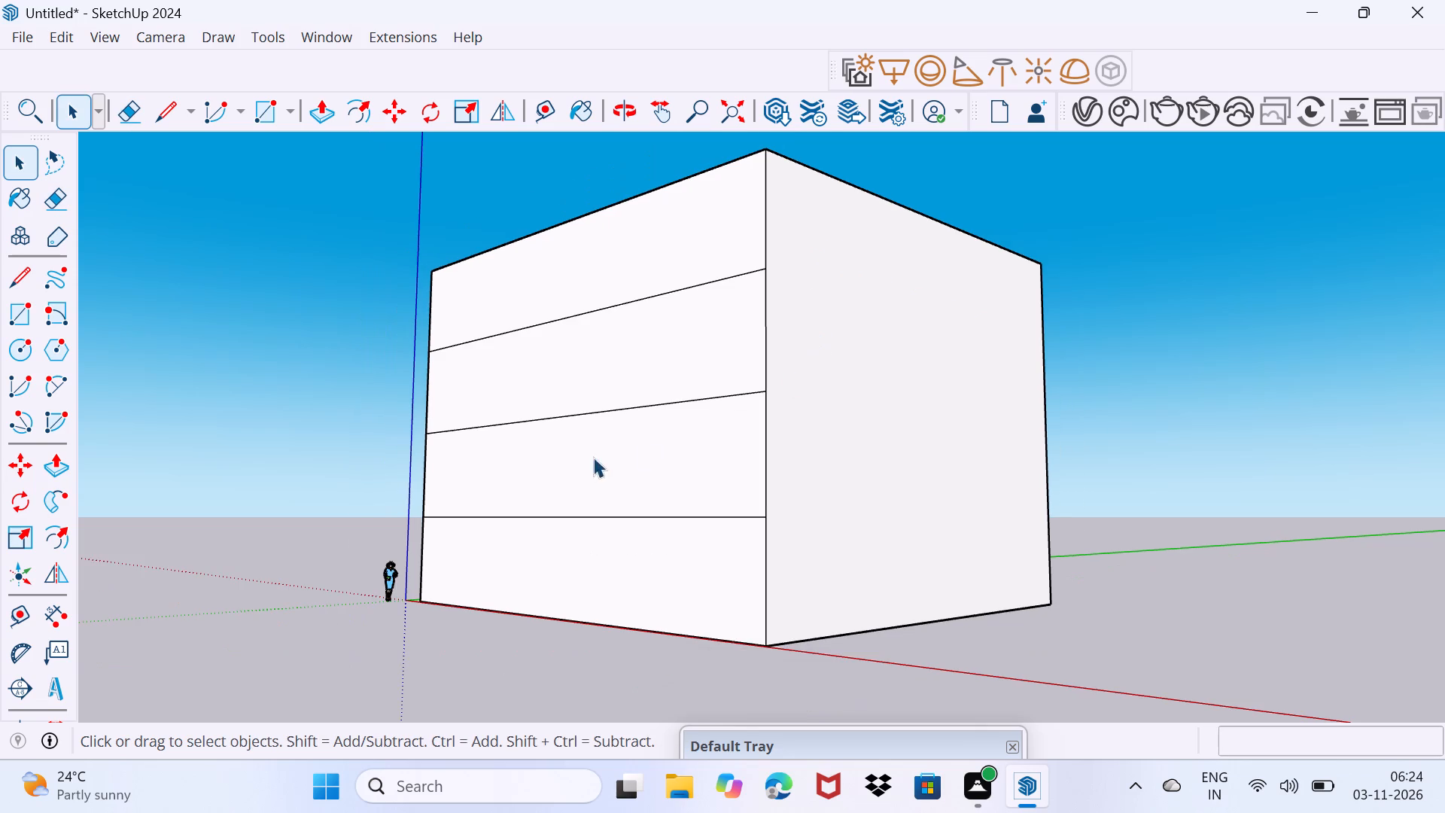
{"action": "middle_click_drag", "start_coordinate": [584, 464], "coordinate": [919, 464]}
{"action": "scroll", "coordinate": [919, 464], "scroll_direction": "up", "scroll_amount": 1}
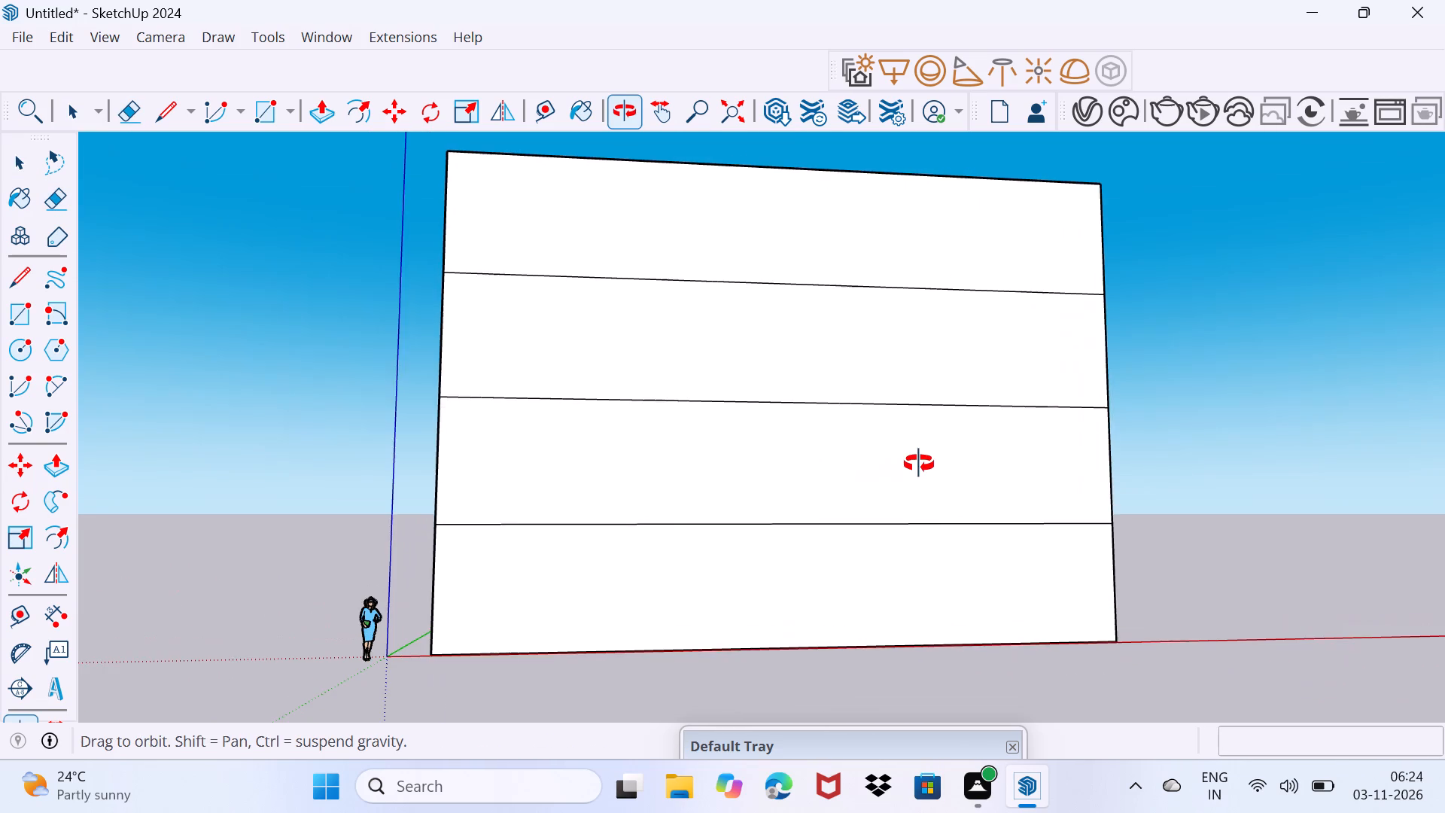
{"action": "middle_click_drag", "start_coordinate": [919, 464], "coordinate": [914, 465]}
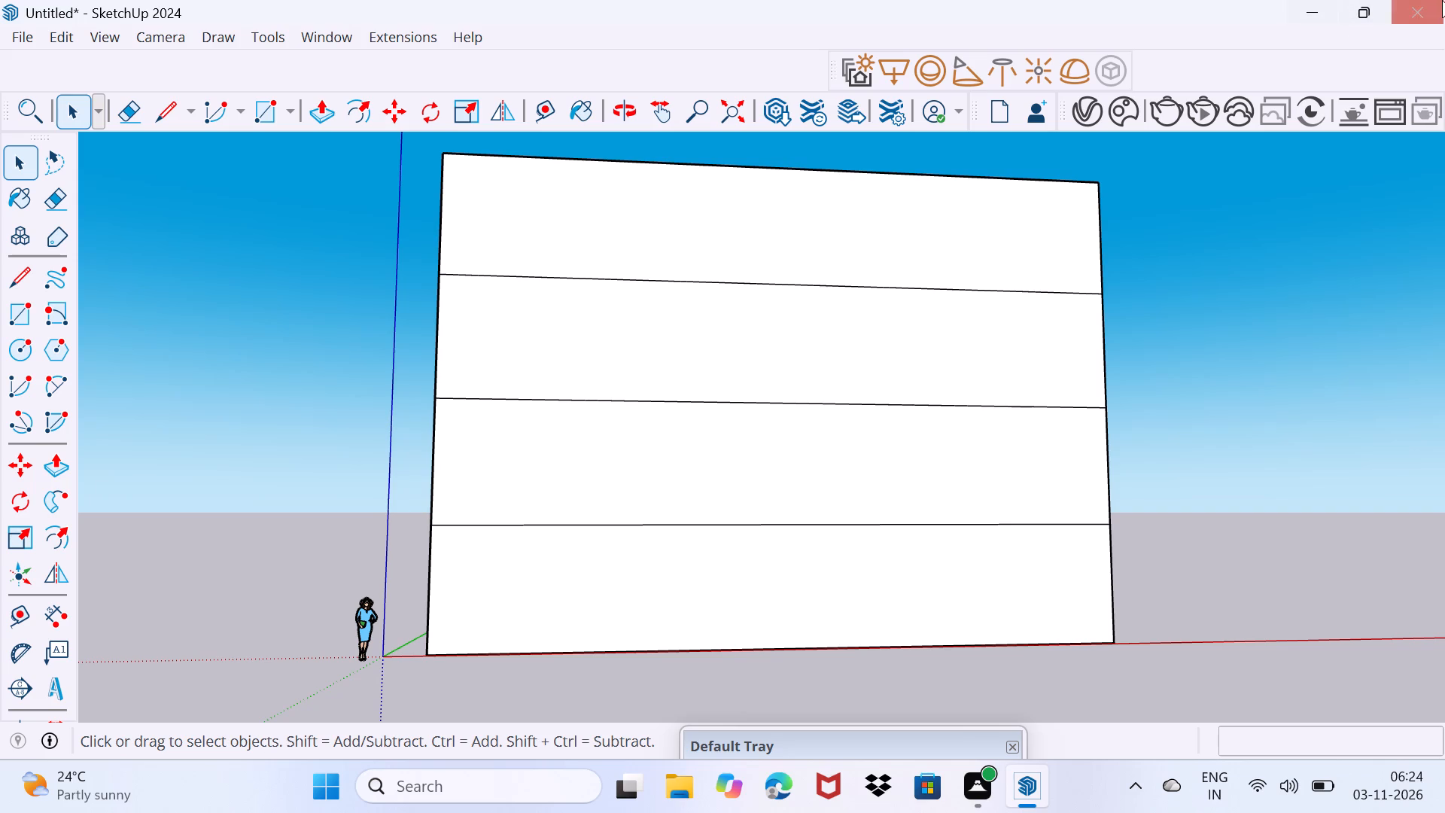
{"action": "middle_click_drag", "start_coordinate": [656, 251], "coordinate": [650, 313]}
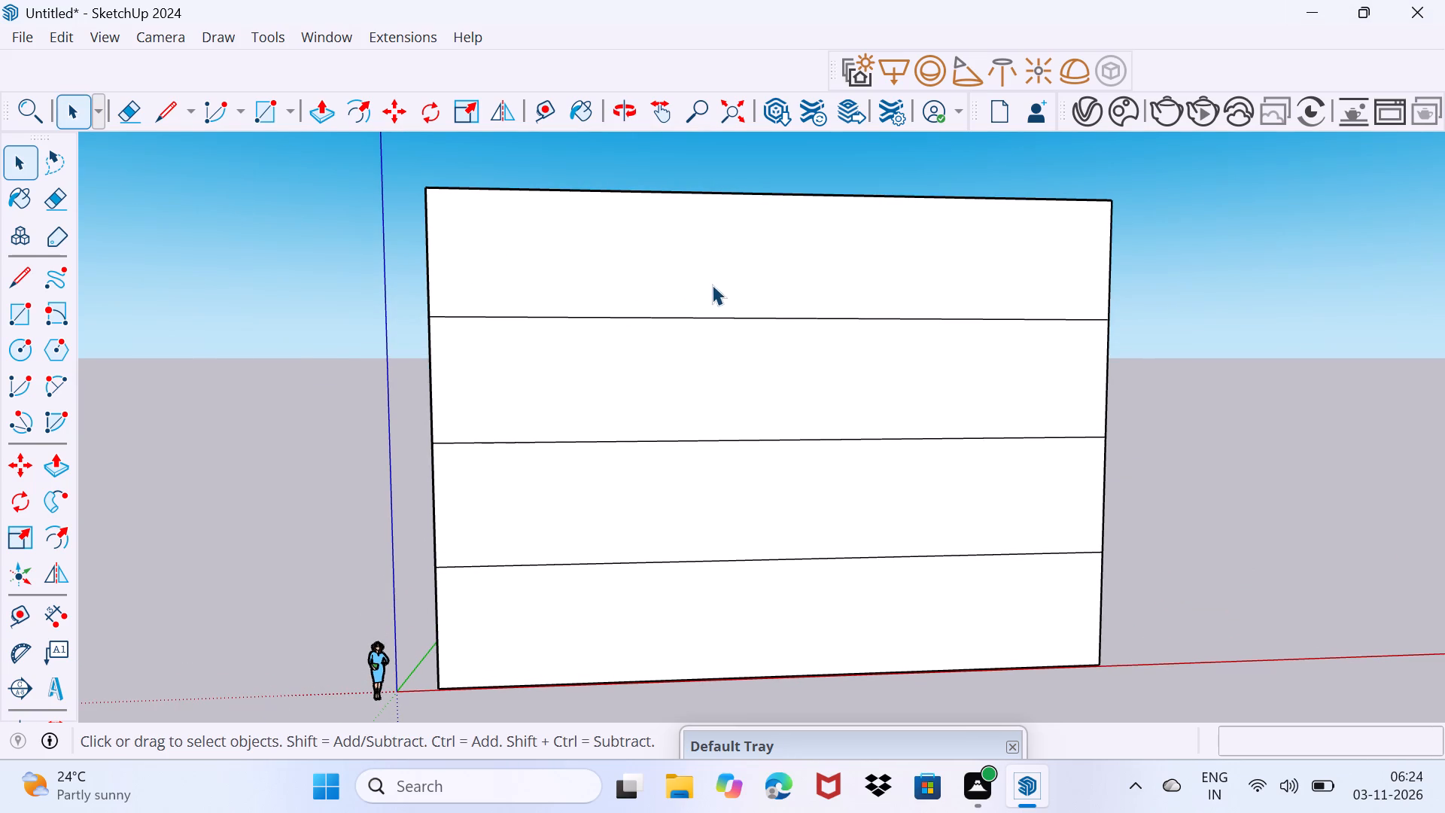
{"action": "key", "text": "l"}
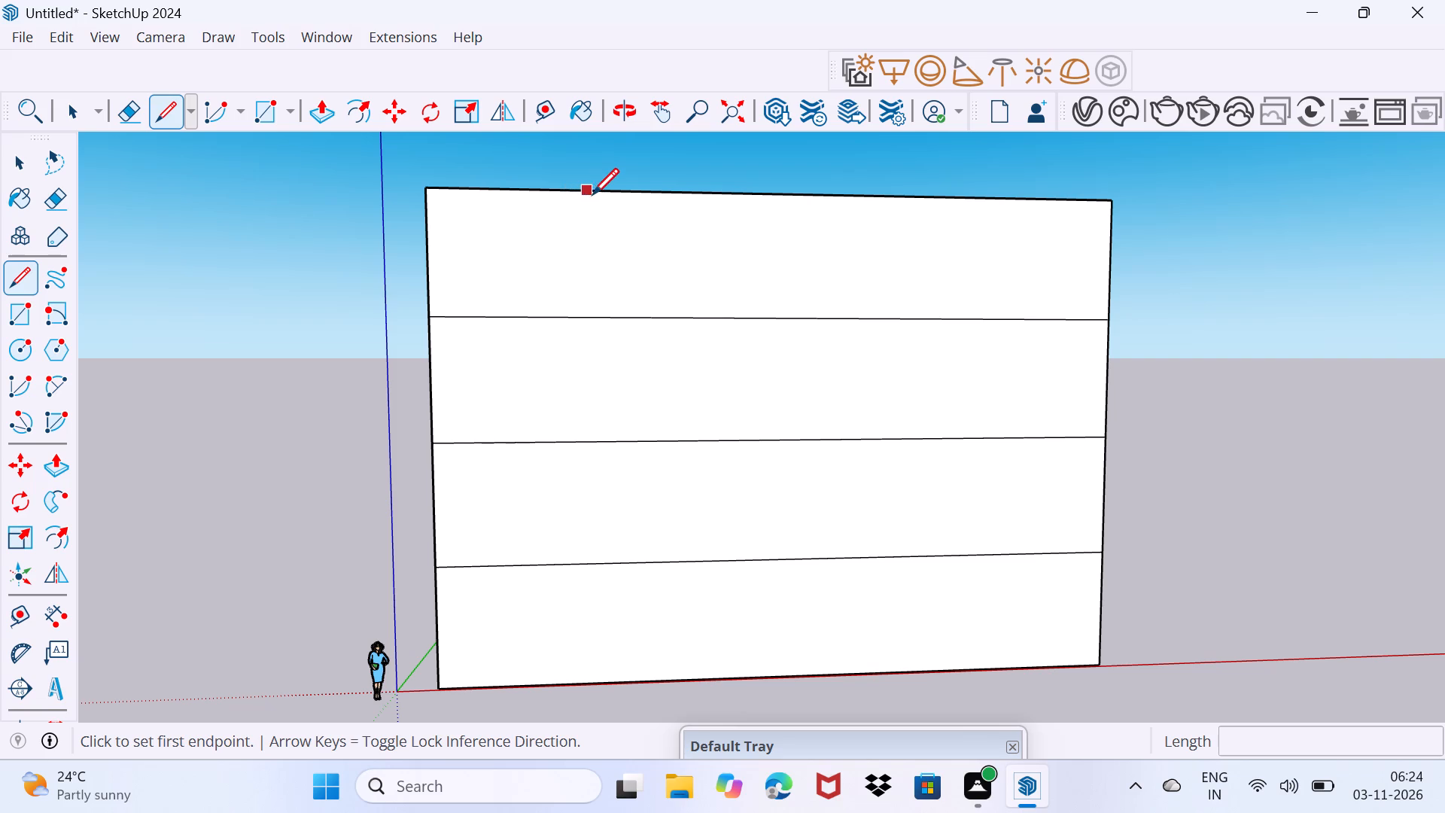
{"action": "left_click", "coordinate": [592, 194]}
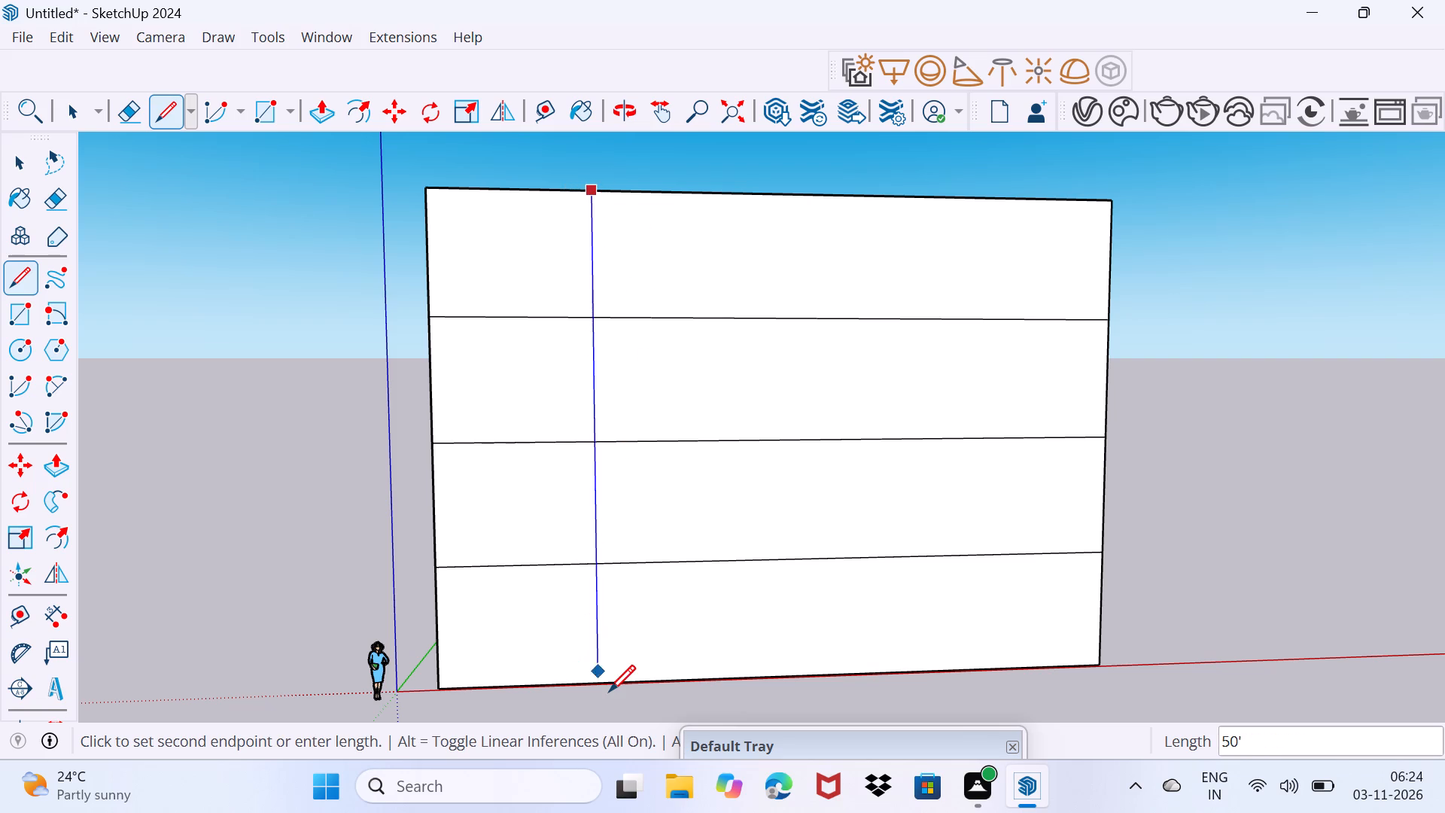
{"action": "left_click", "coordinate": [610, 684]}
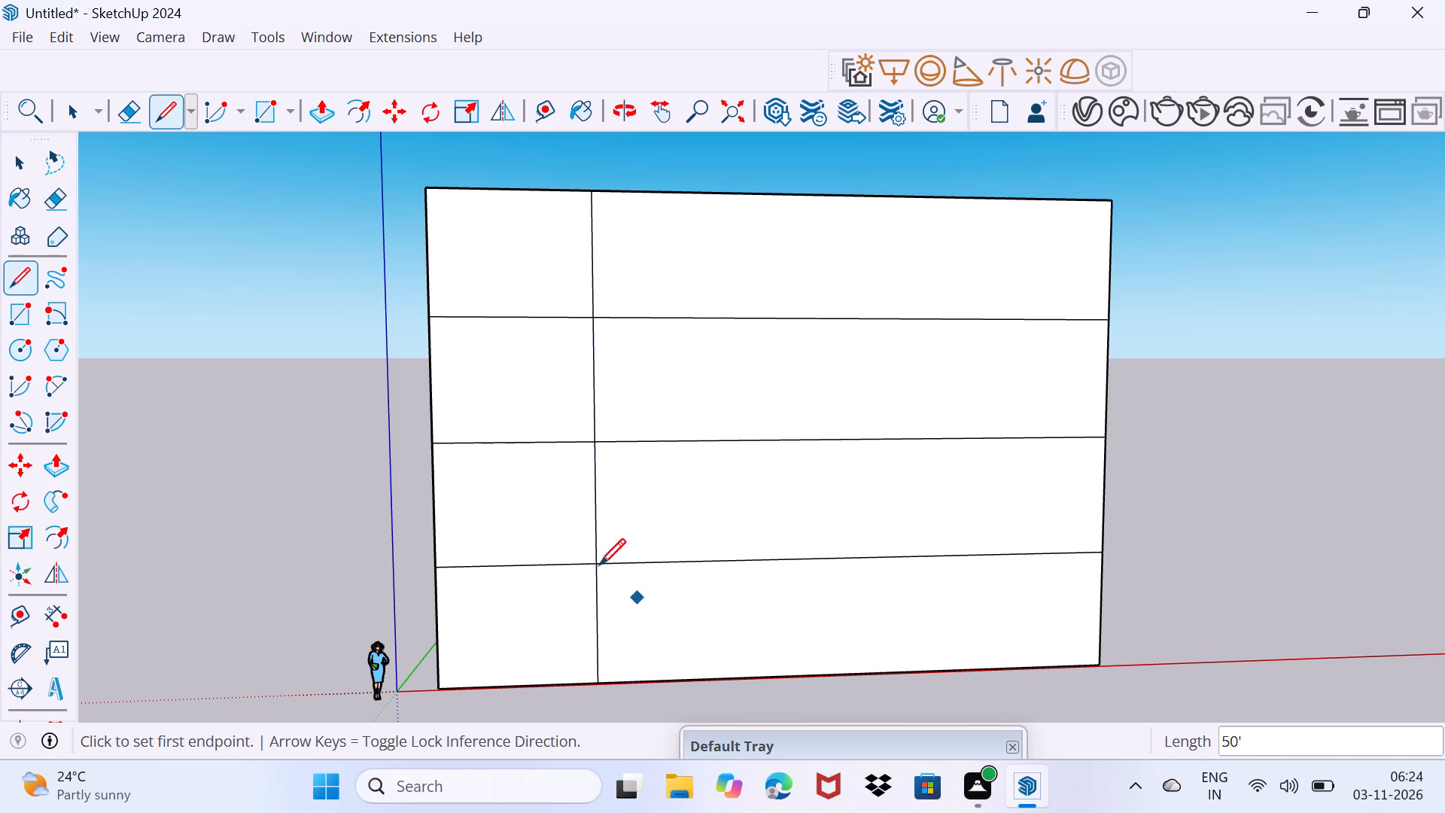
{"action": "key", "text": "space"}
Erase the three storey line segments between the new vertical line and the front face's origin-side corner.
{"action": "key", "text": "e"}
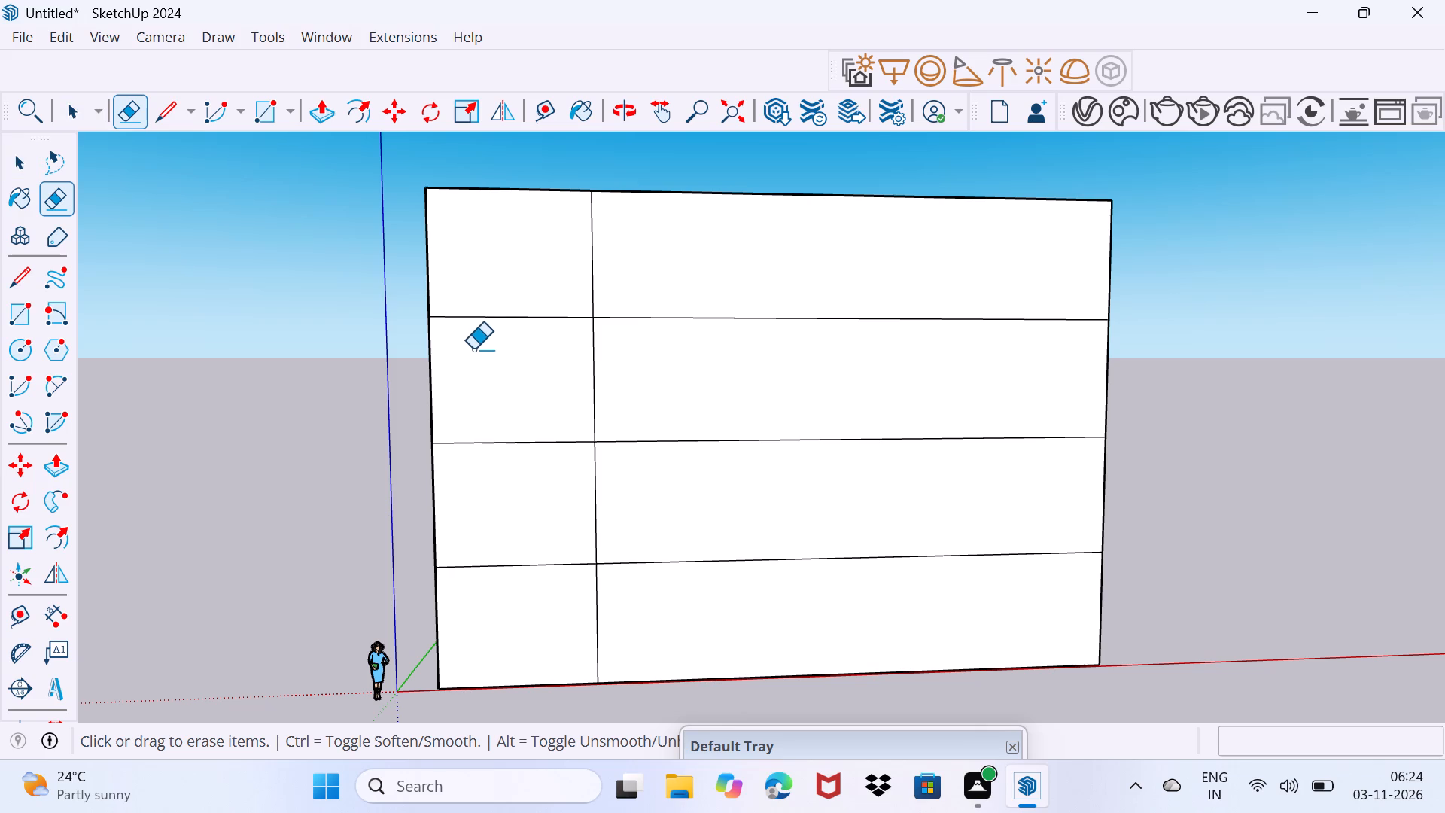
{"action": "left_click_drag", "start_coordinate": [490, 315], "coordinate": [519, 583]}
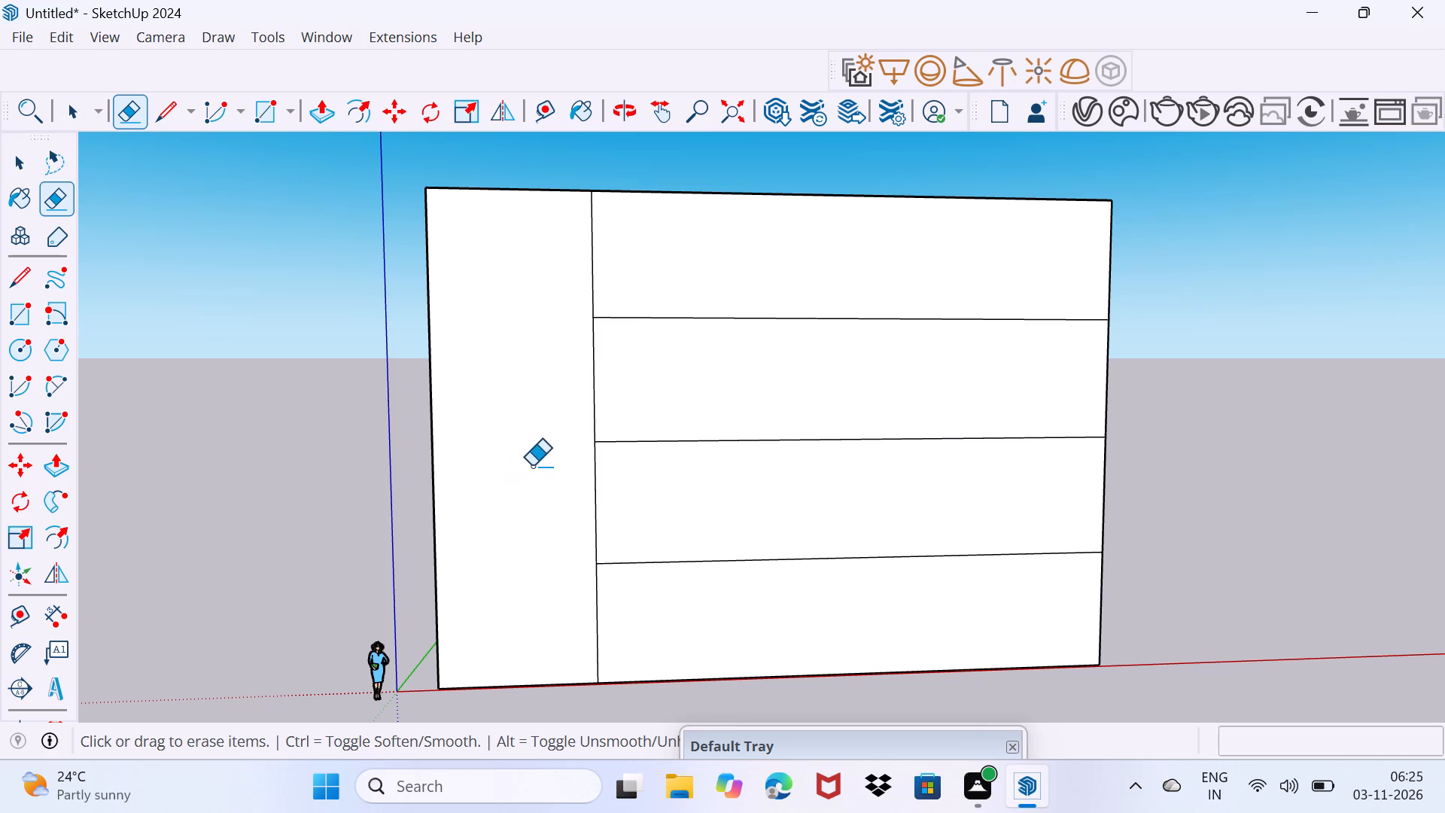
Push/Pull the side face farthest from the origin outward by a little over 13' to lengthen the building.
{"action": "middle_click_drag", "start_coordinate": [822, 376], "coordinate": [563, 397]}
{"action": "scroll", "coordinate": [810, 377], "scroll_direction": "up", "scroll_amount": 1}
{"action": "key", "text": "space"}
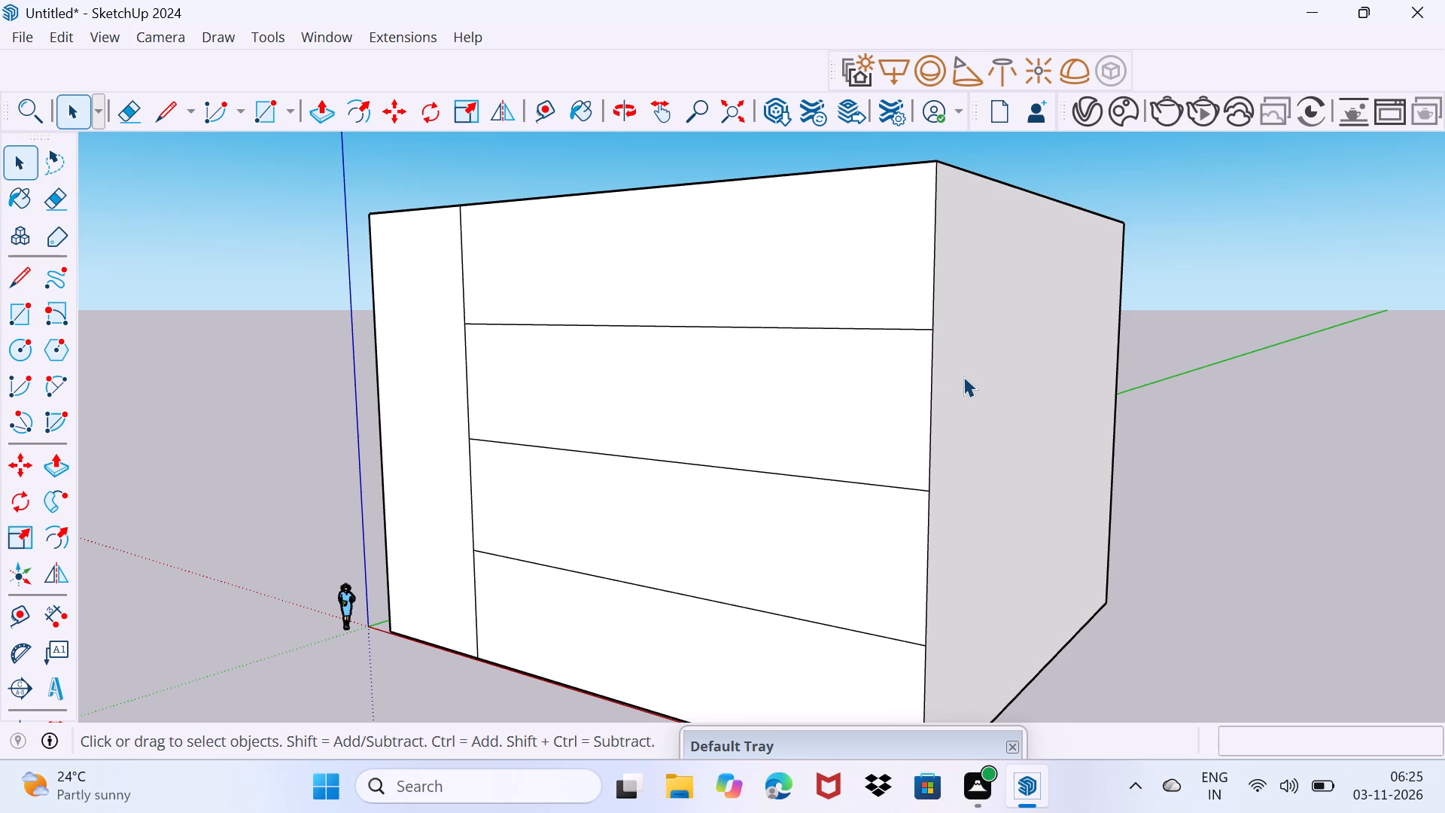
{"action": "left_click", "coordinate": [963, 376]}
{"action": "key", "text": "p"}
{"action": "left_click", "coordinate": [963, 376]}
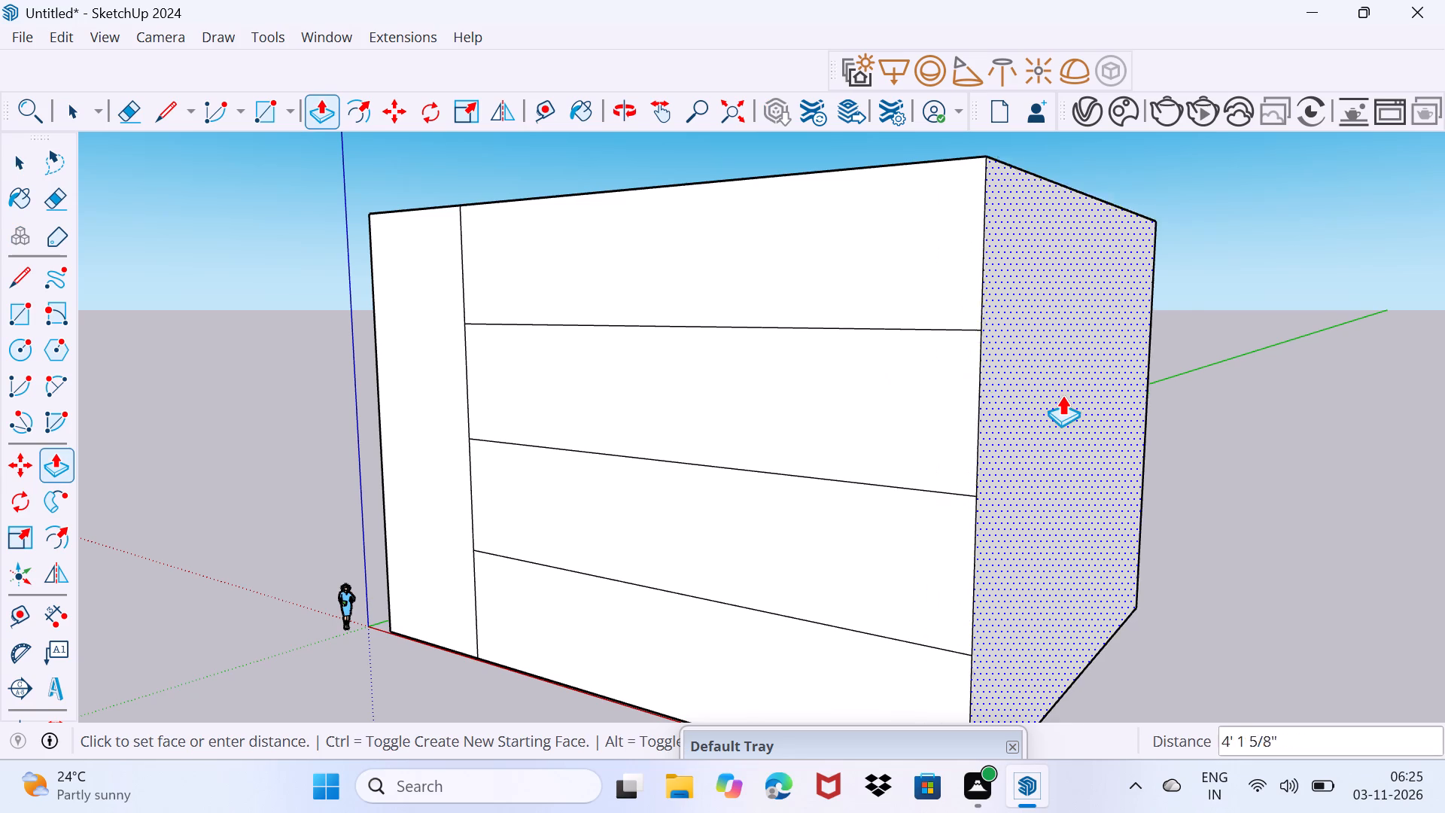
{"action": "scroll", "coordinate": [1063, 395], "scroll_direction": "down", "scroll_amount": 6}
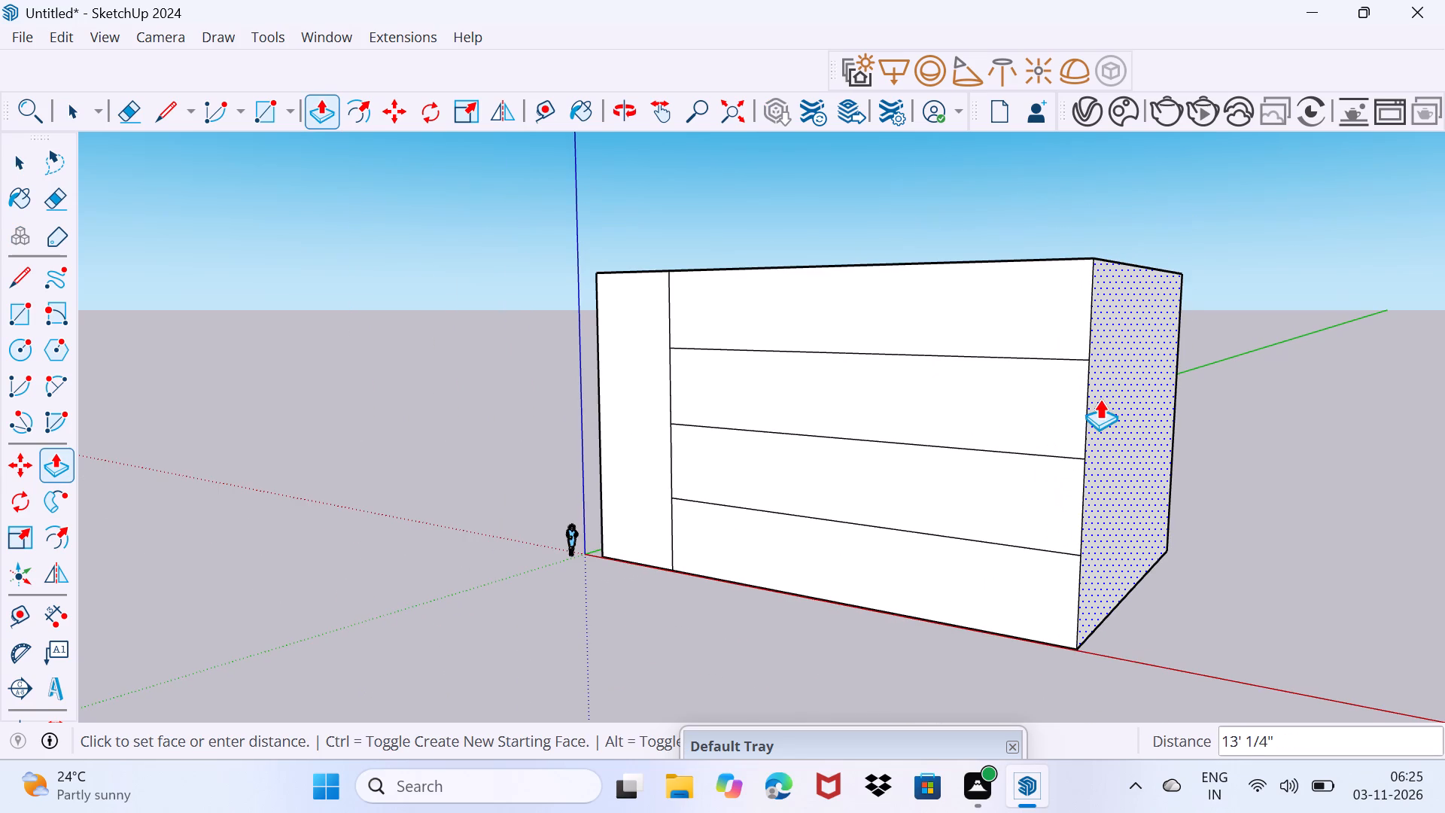
{"action": "left_click", "coordinate": [1118, 401]}
{"action": "key", "text": "space"}
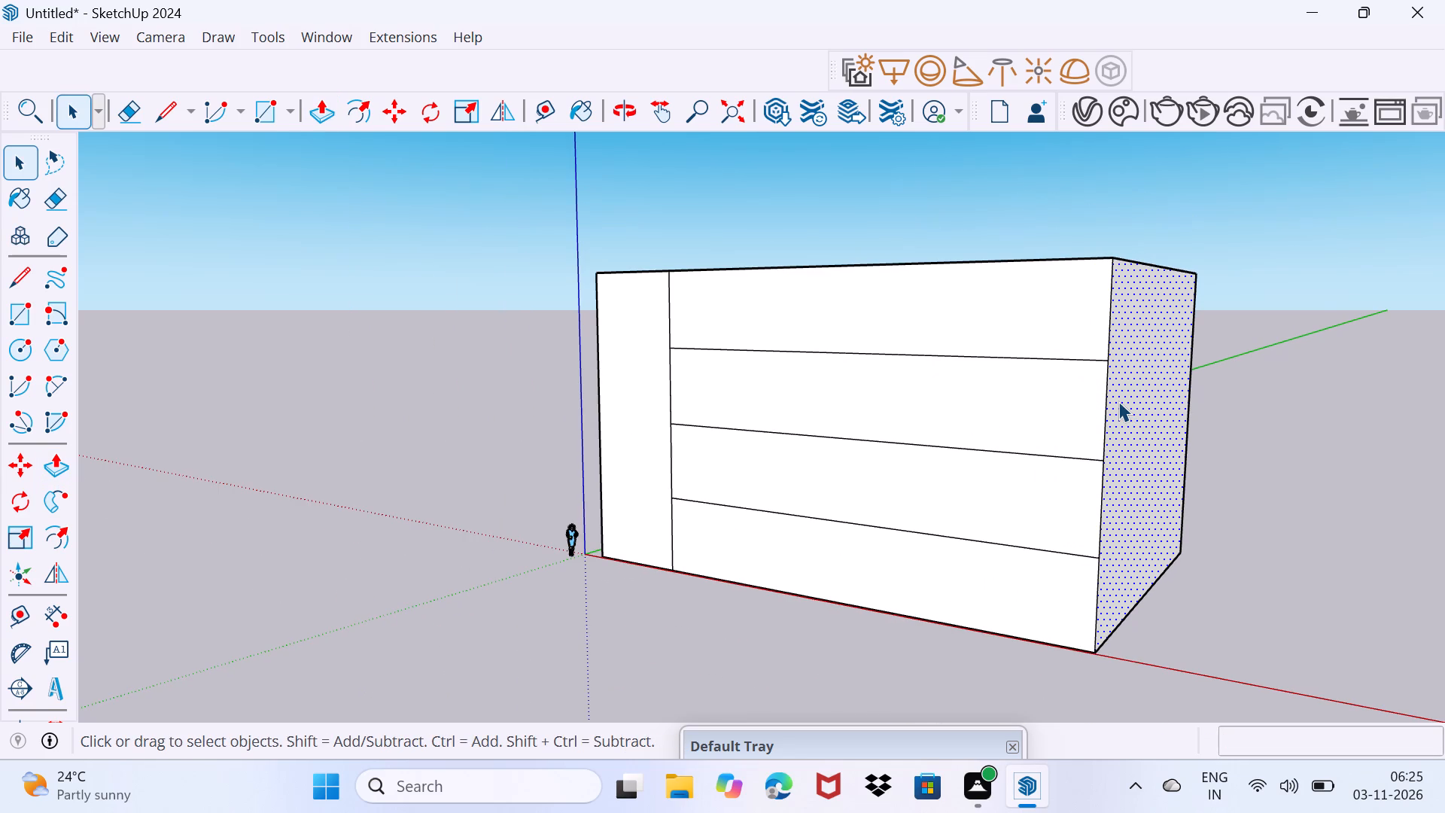
Push all four storey faces of the front facade 15' inward, leaving the full-height vertical strip projecting.
{"action": "scroll", "coordinate": [1015, 301], "scroll_direction": "up", "scroll_amount": 2}
{"action": "middle_click_drag", "start_coordinate": [1030, 298], "coordinate": [1024, 309]}
{"action": "left_click_drag", "start_coordinate": [1042, 340], "coordinate": [1082, 275]}
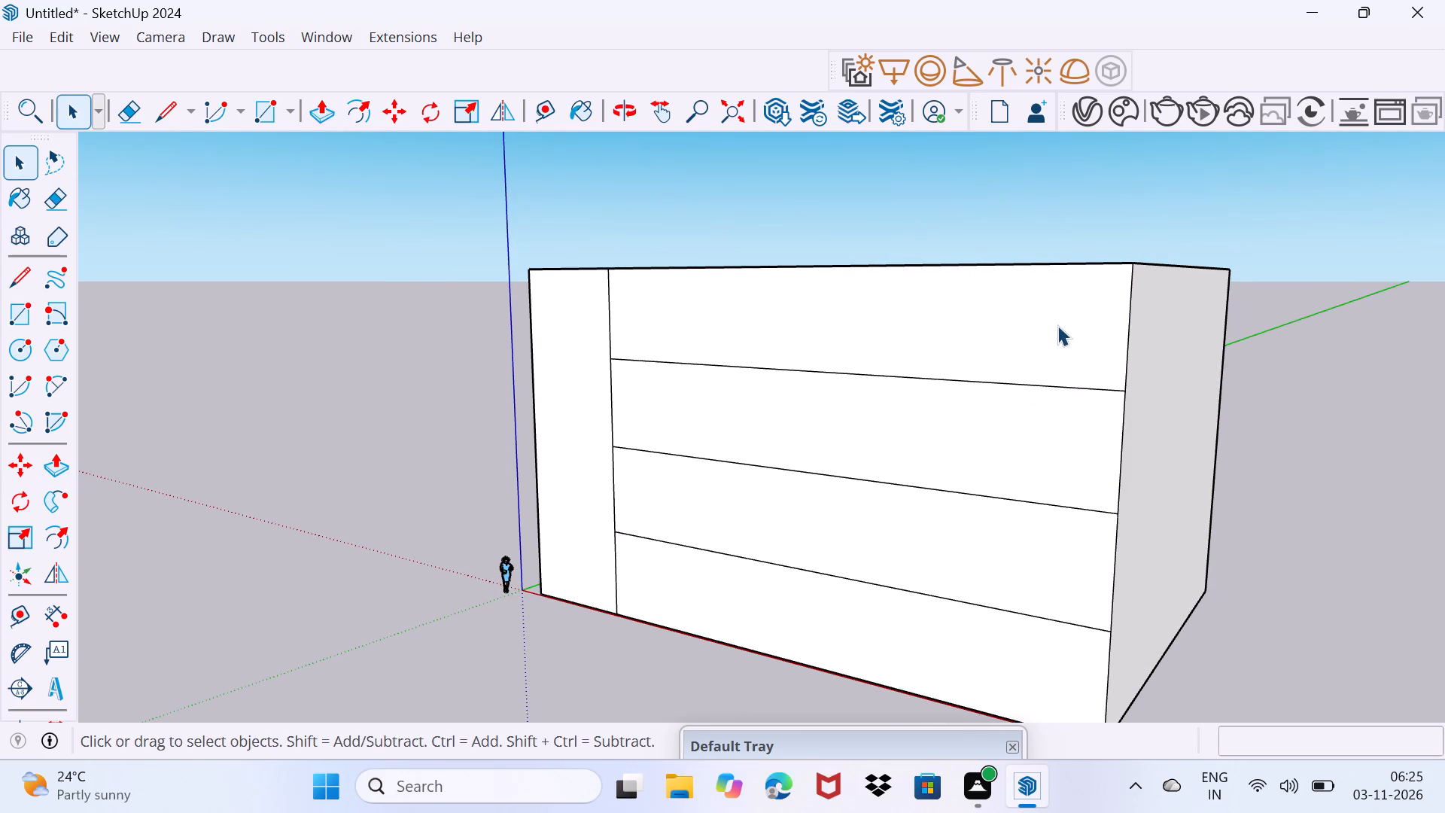
{"action": "left_click", "coordinate": [1057, 323]}
{"action": "key", "text": "p"}
{"action": "left_click", "coordinate": [1057, 322]}
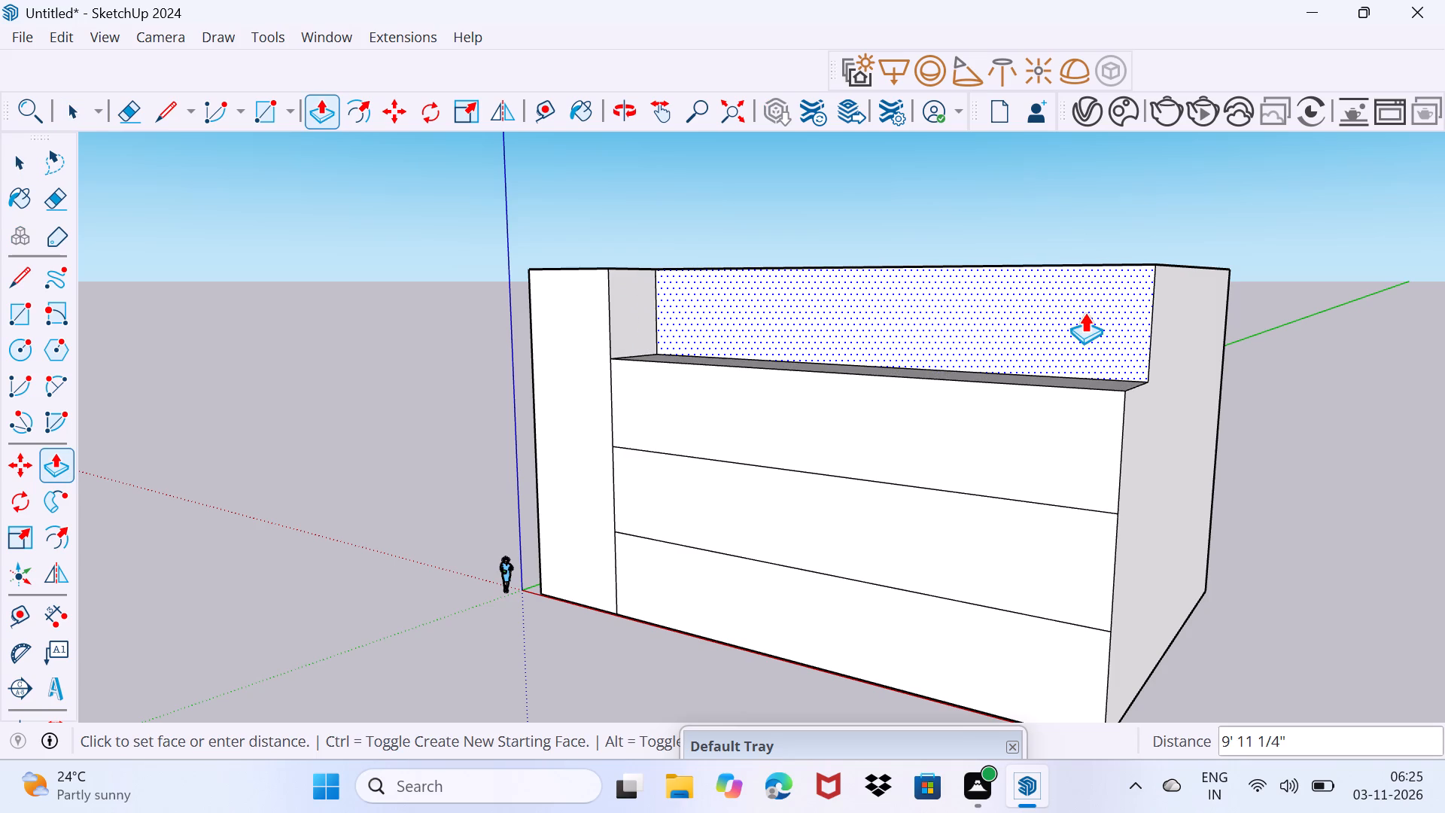
{"action": "type", "text": "15'"}
{"action": "key", "text": "Return"}
{"action": "double_click", "coordinate": [1007, 420]}
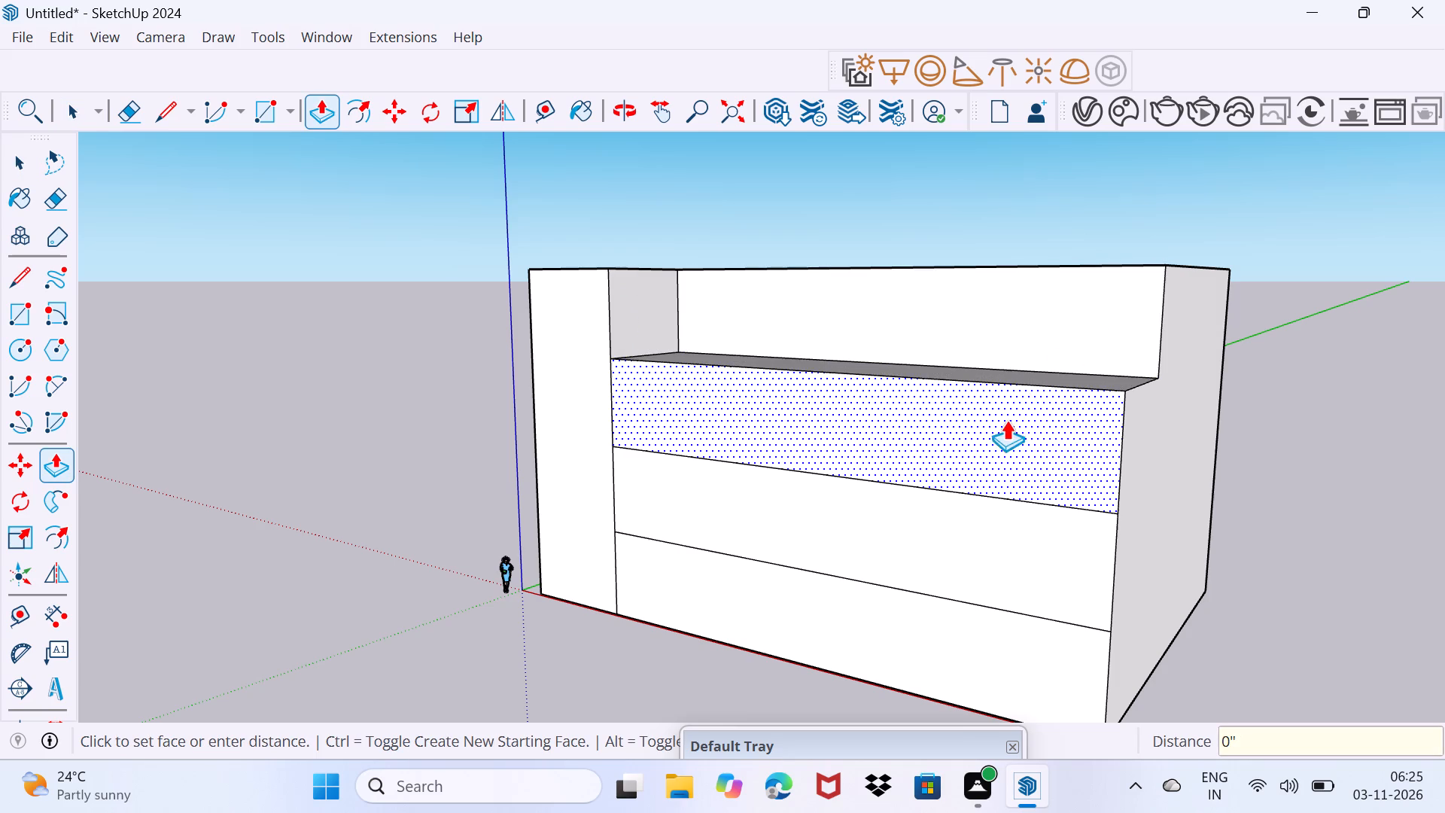
{"action": "double_click", "coordinate": [956, 538]}
{"action": "double_click", "coordinate": [932, 606]}
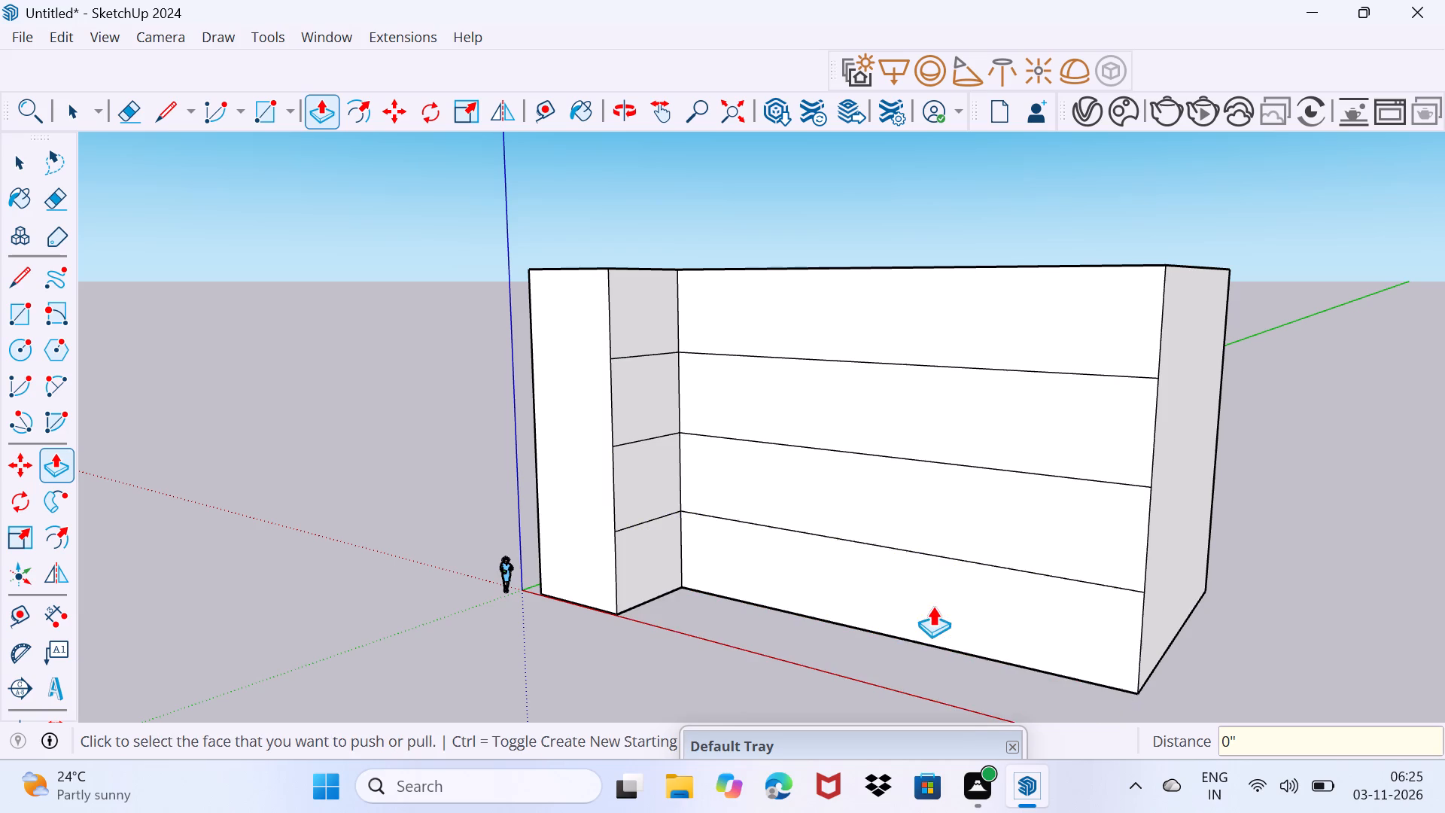
Copy the line between the third and fourth storeys 6" upward on the recessed facade.
{"action": "middle_click_drag", "start_coordinate": [939, 603], "coordinate": [1008, 513]}
{"action": "key", "text": "space"}
{"action": "left_click_drag", "start_coordinate": [931, 547], "coordinate": [1005, 461]}
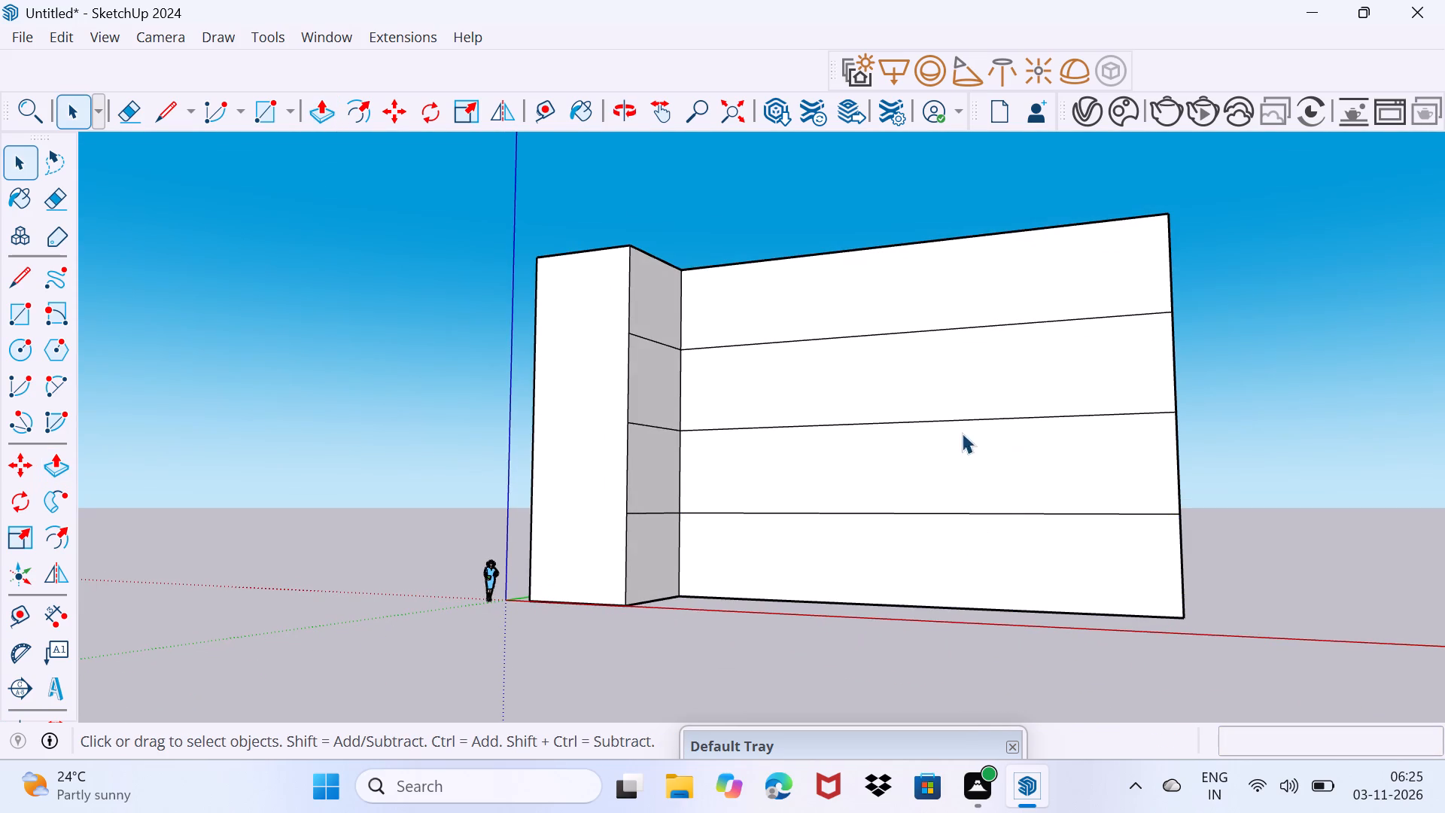
{"action": "scroll", "coordinate": [849, 379], "scroll_direction": "up", "scroll_amount": 3}
{"action": "middle_click_drag", "start_coordinate": [841, 375], "coordinate": [877, 411]}
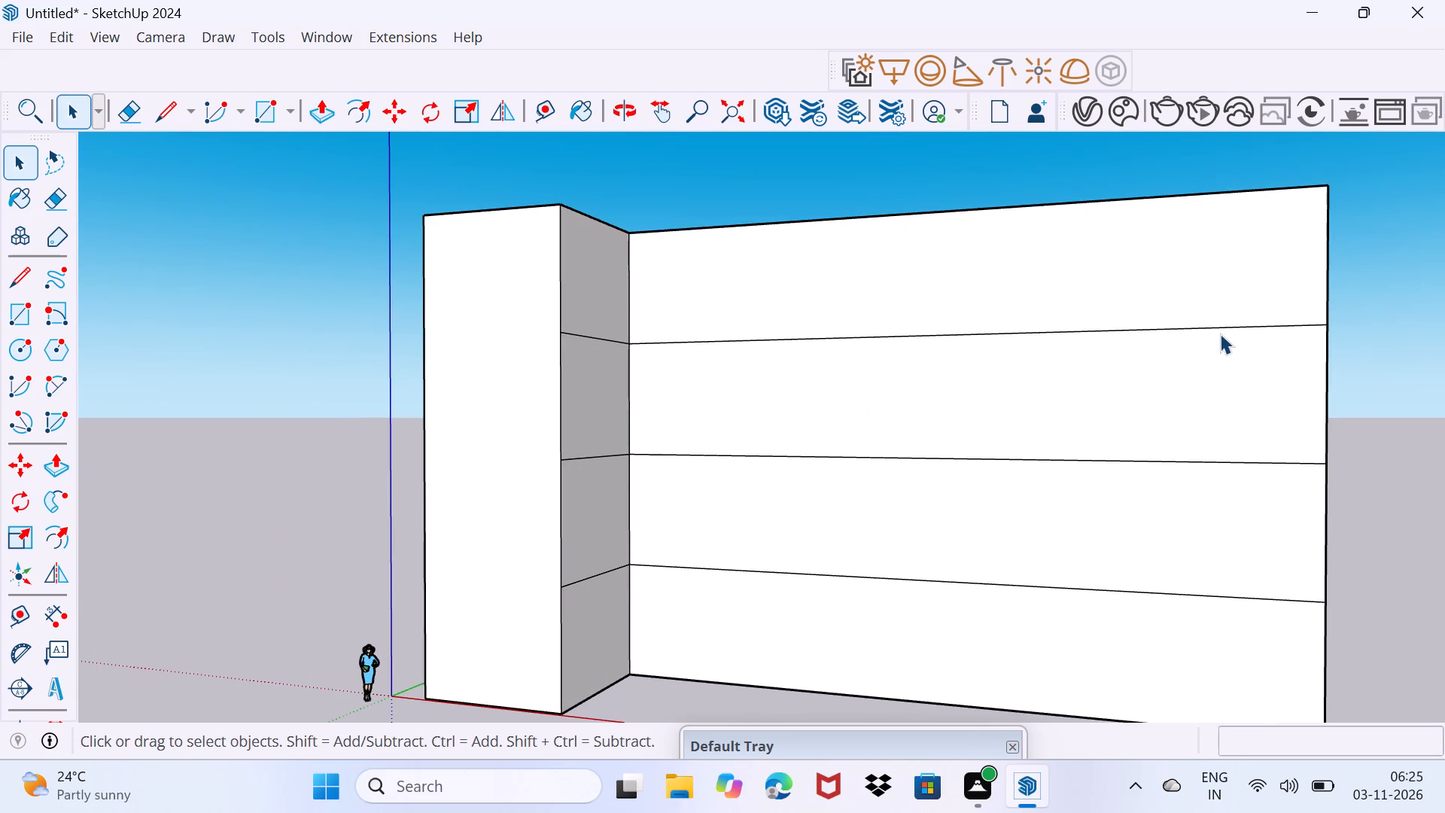
{"action": "left_click", "coordinate": [1220, 333]}
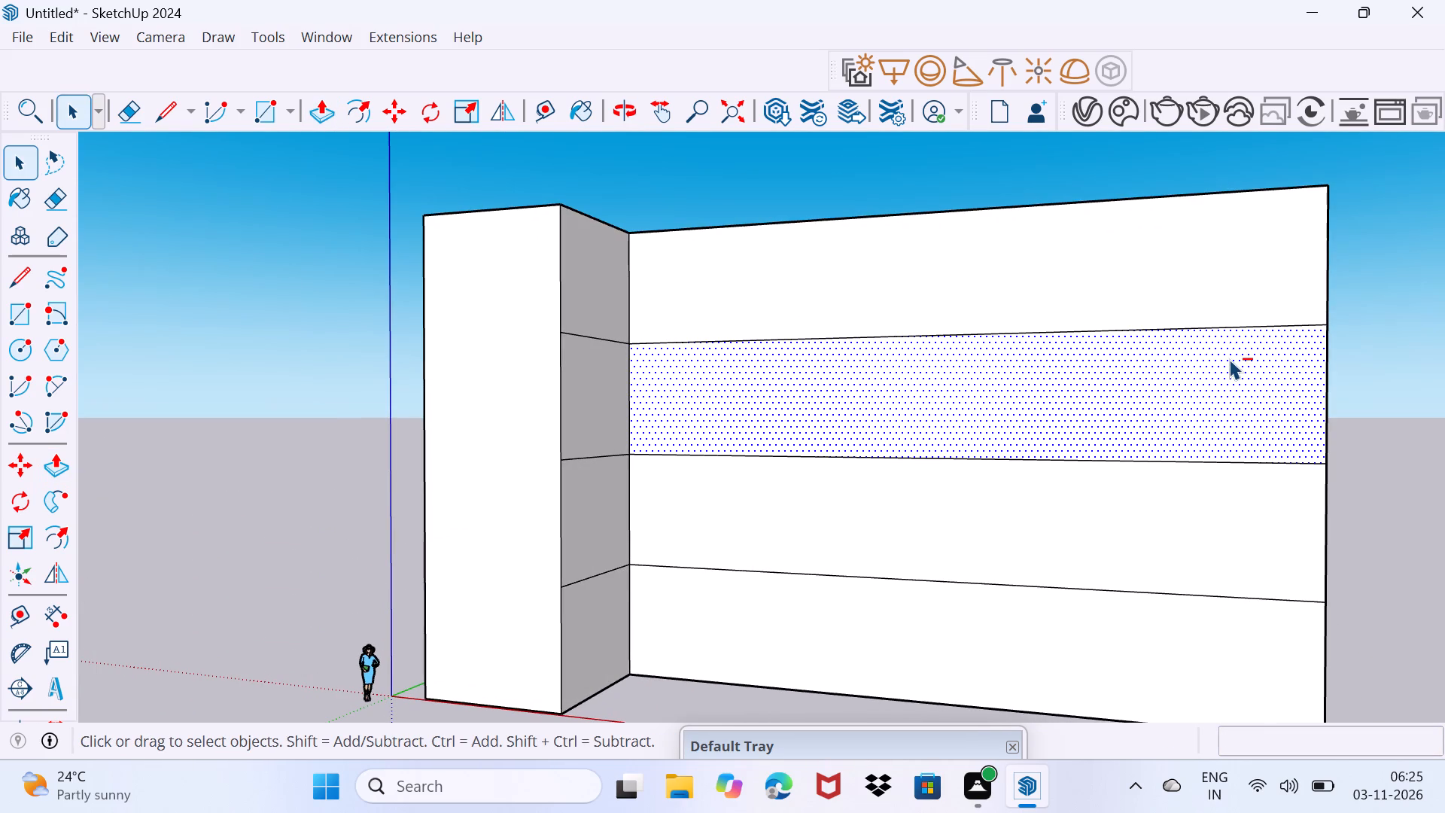
{"action": "left_click", "coordinate": [1240, 348], "text": "ctrl"}
{"action": "left_click", "coordinate": [1247, 343], "text": "ctrl+shift"}
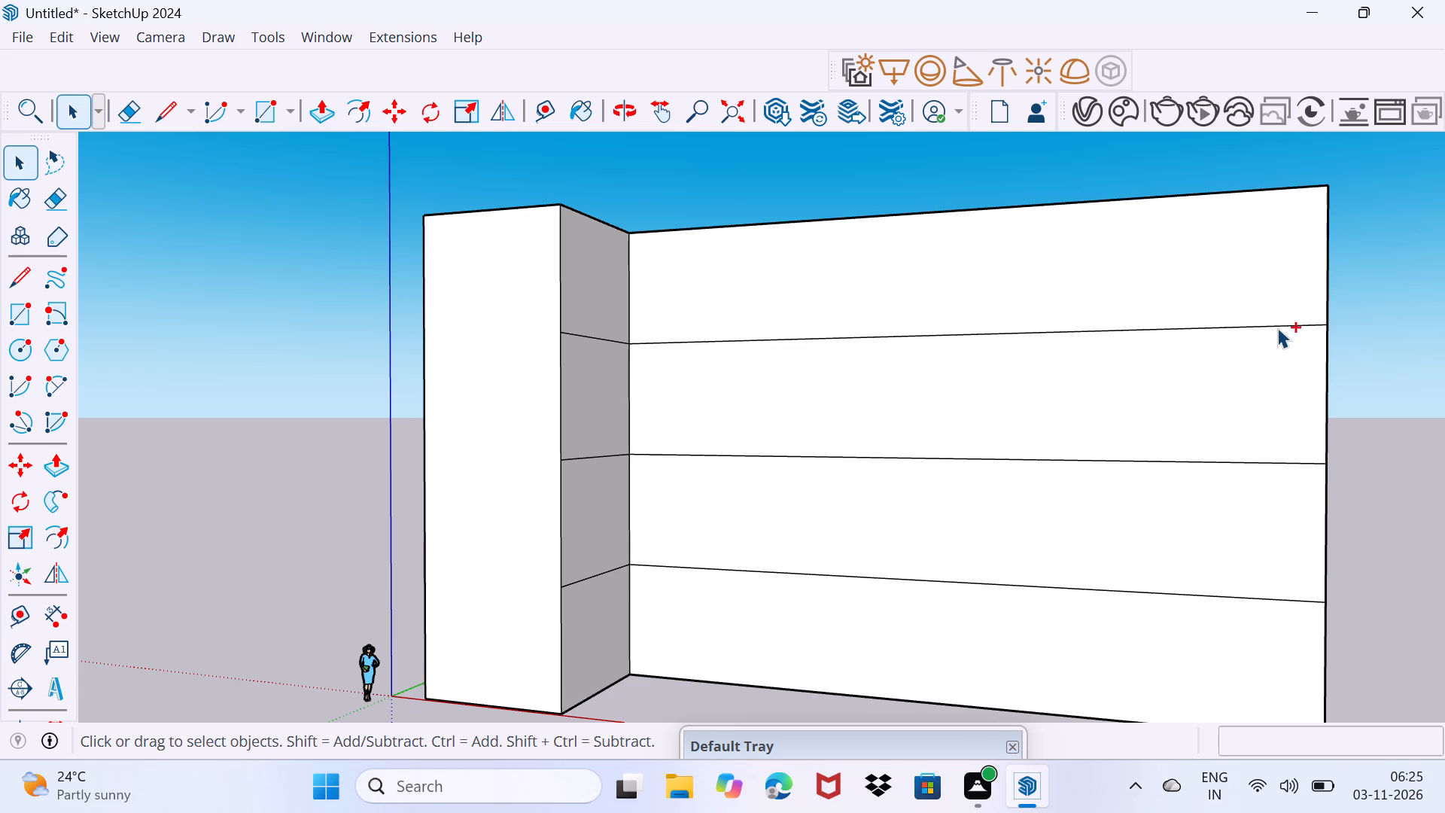
{"action": "left_click", "coordinate": [1277, 324], "text": "ctrl"}
{"action": "key", "text": "m"}
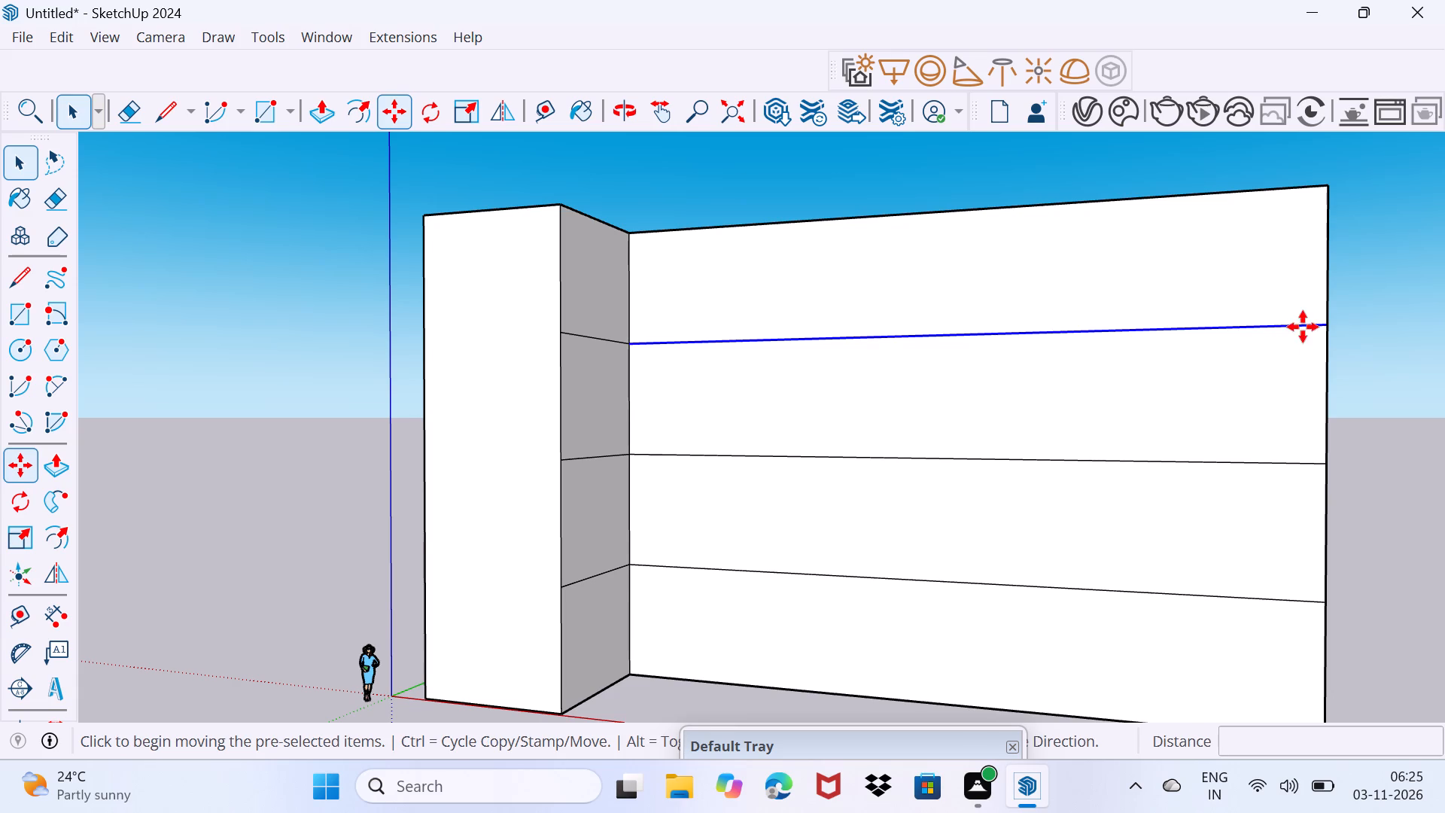
{"action": "left_click", "coordinate": [1327, 326]}
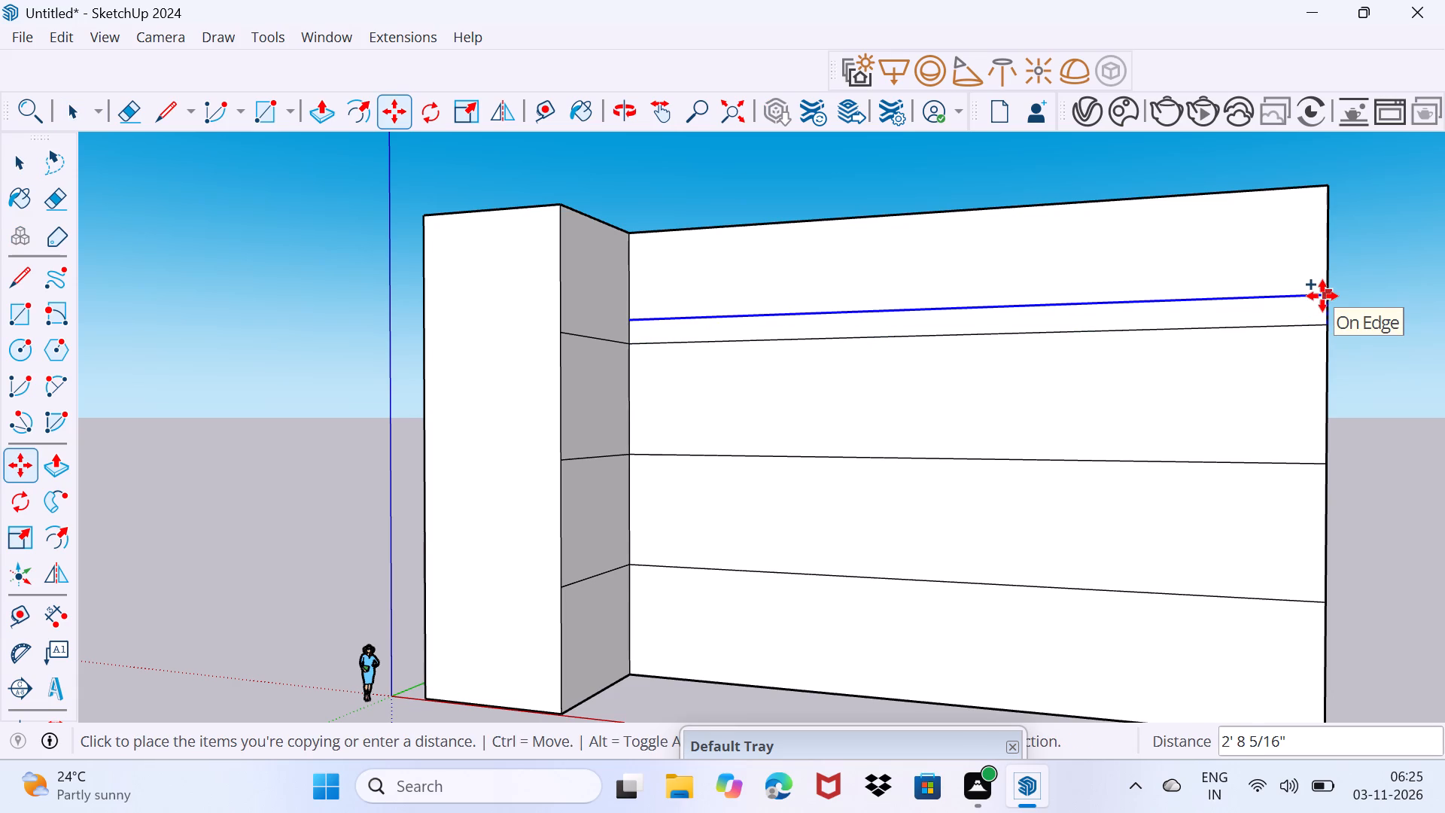
{"action": "key", "text": "6"}
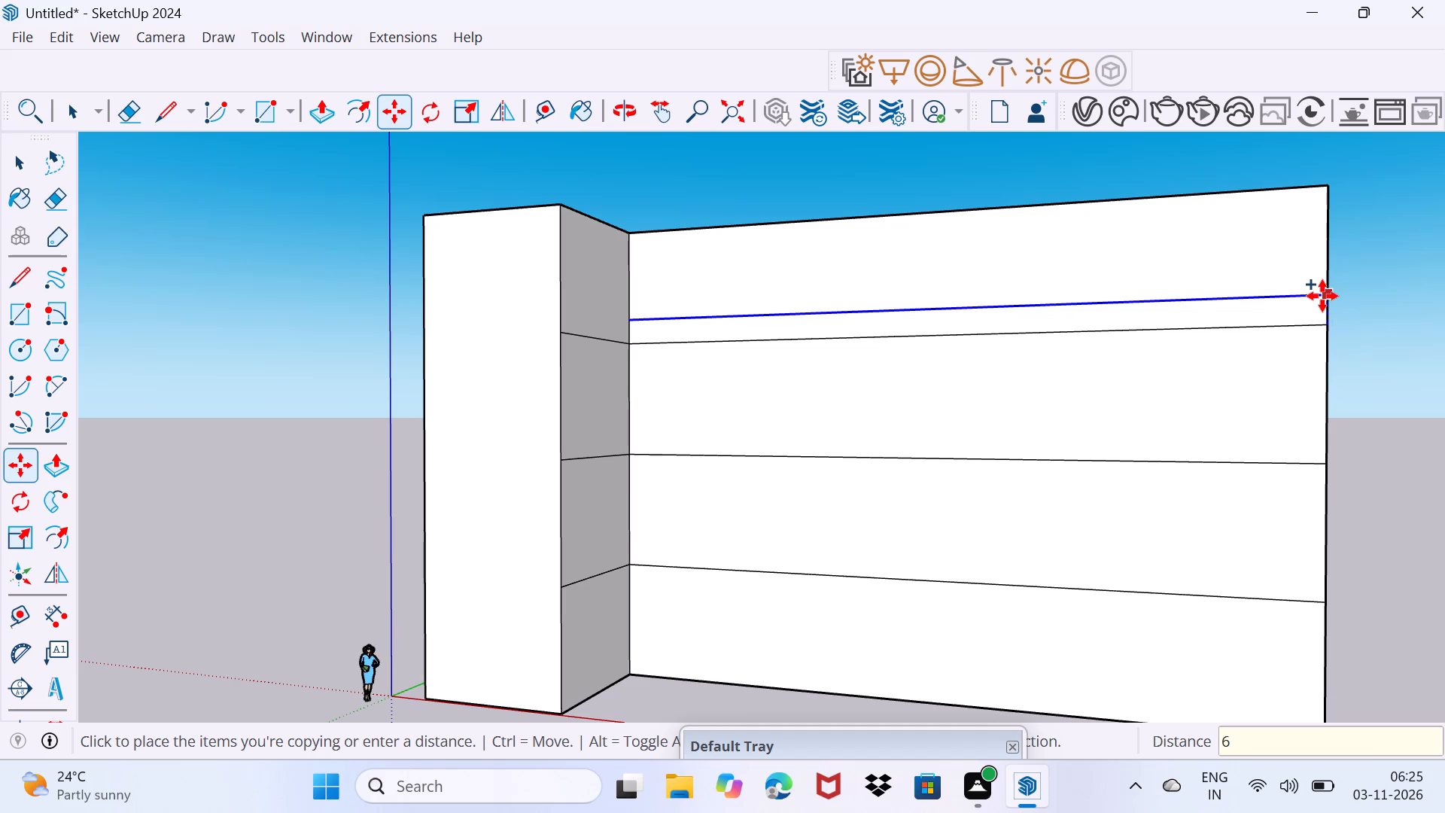
{"action": "key", "text": "shift+quotedbl"}
{"action": "key", "text": "Return"}
{"action": "left_click", "coordinate": [1322, 315]}
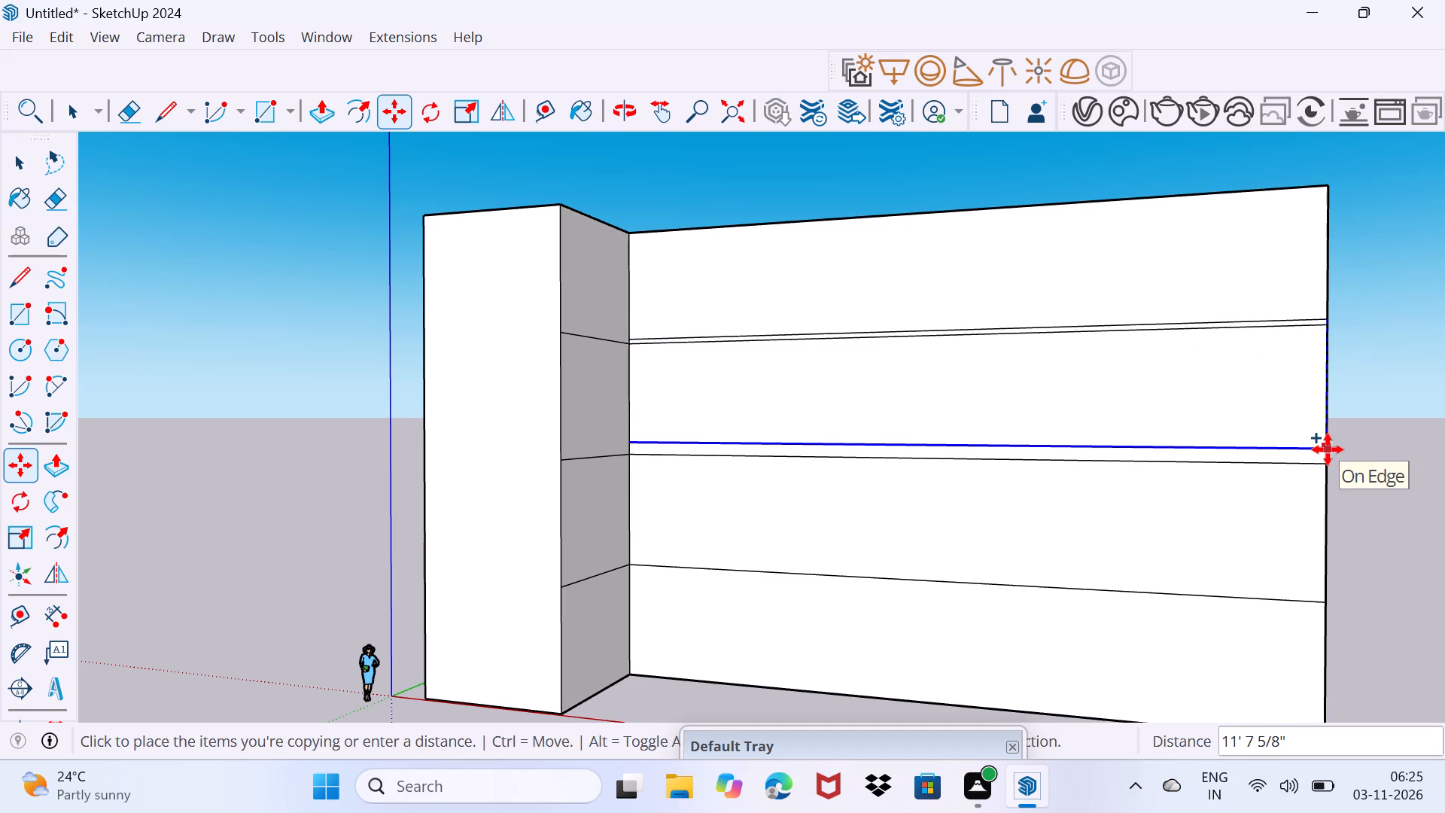
{"action": "key", "text": "Escape"}
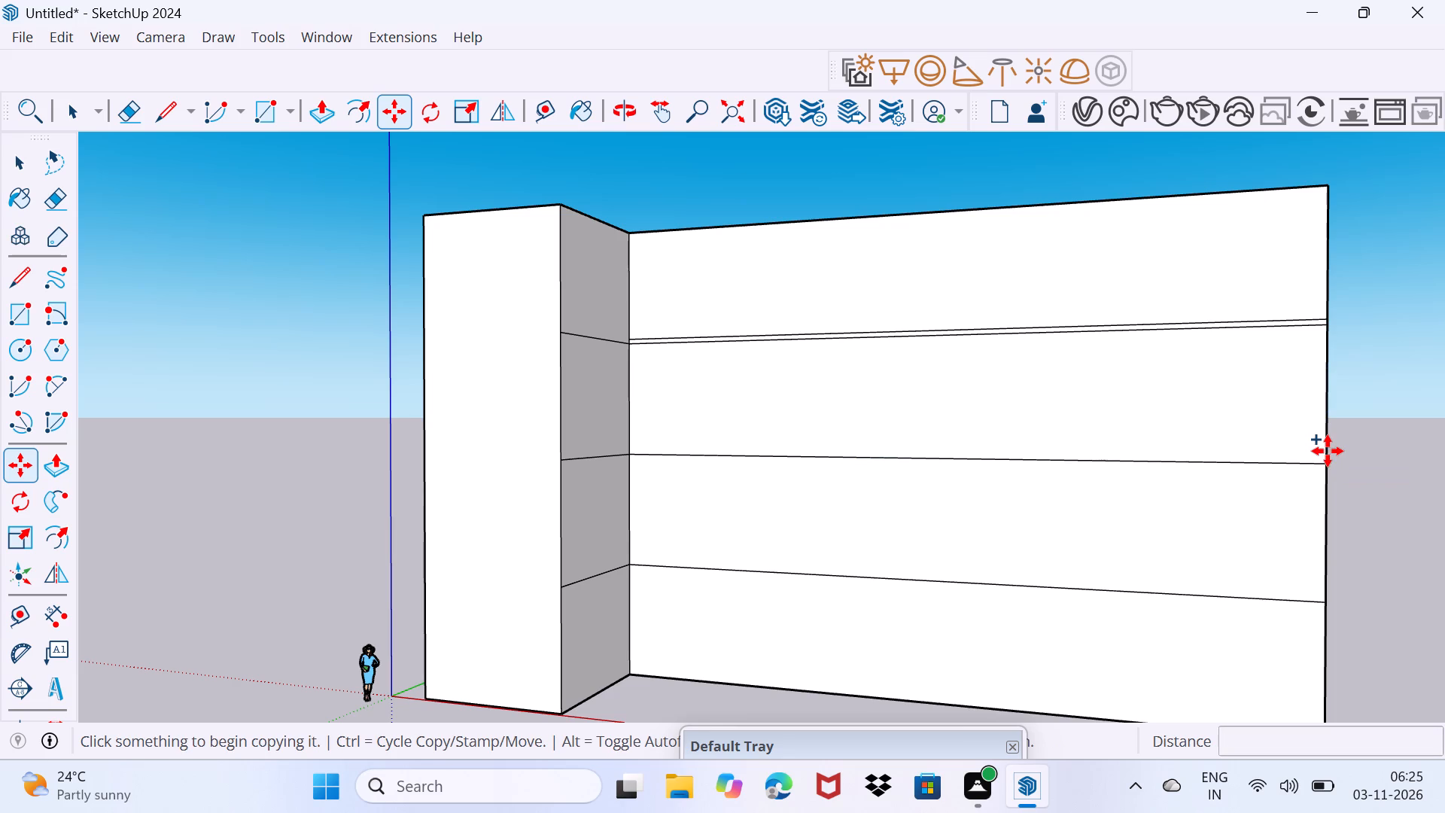
Copy the line between the second and third storeys 6" upward on the recessed facade.
{"action": "key", "text": "space"}
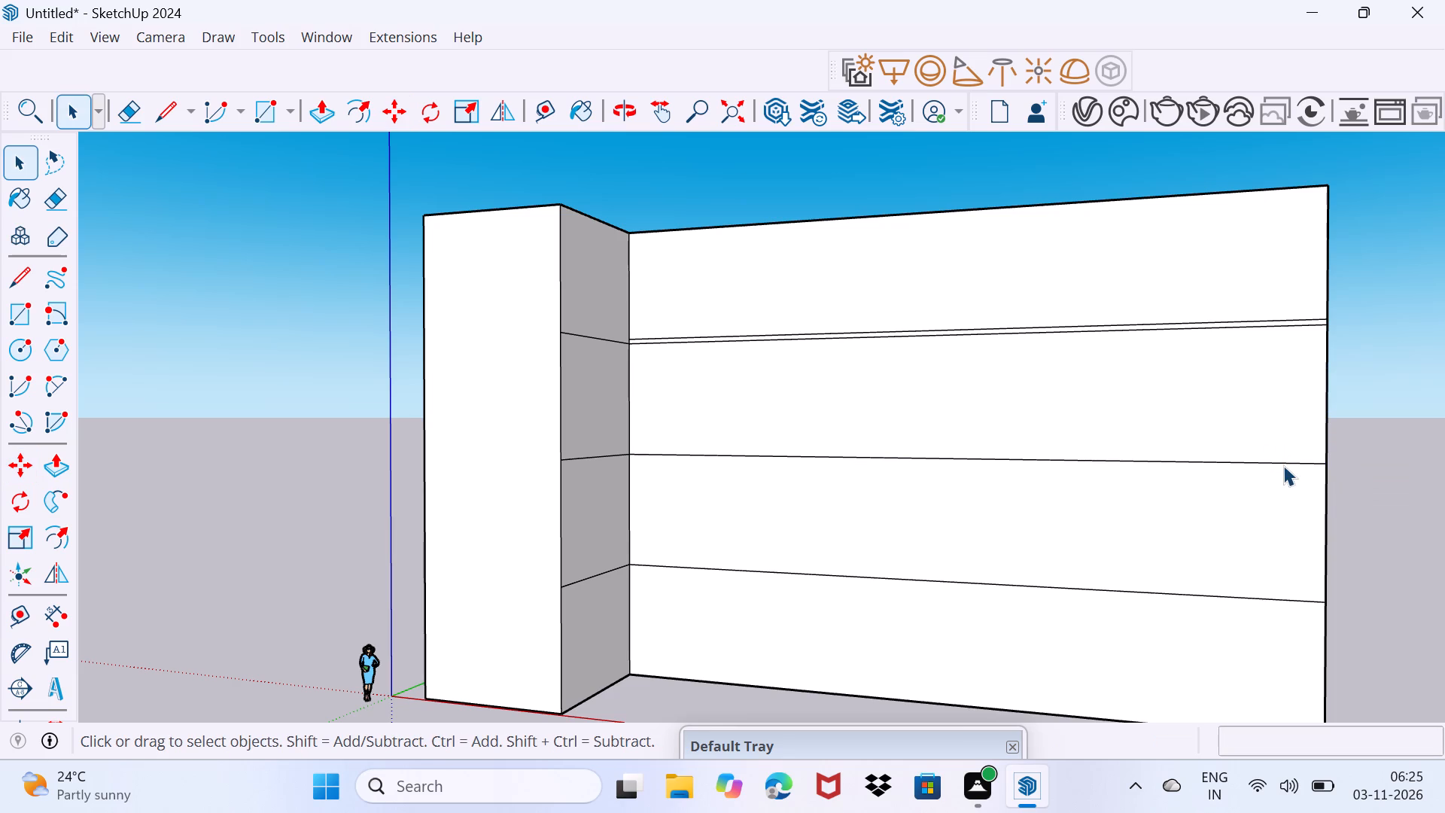
{"action": "left_click", "coordinate": [1285, 464]}
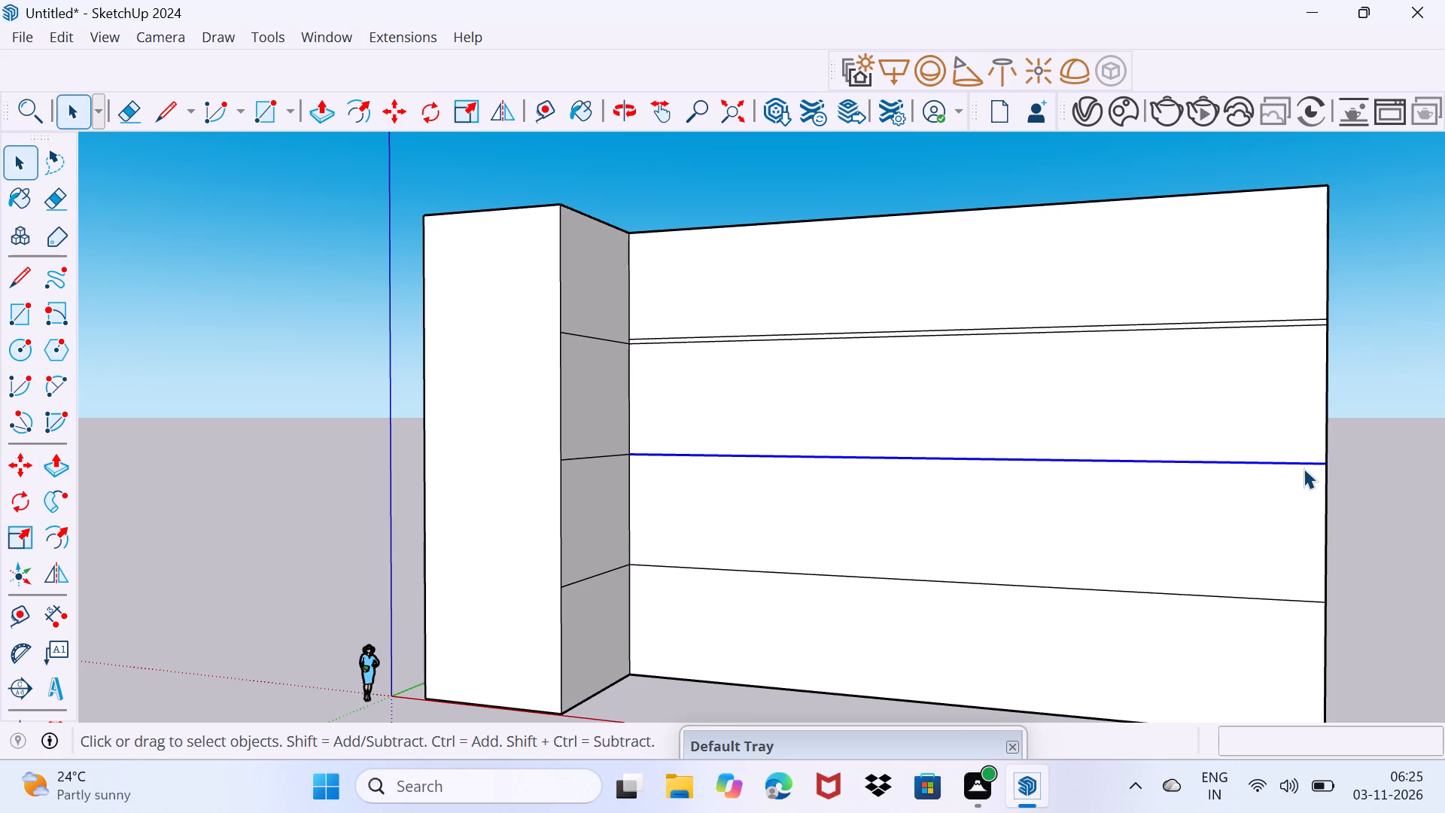
{"action": "key", "text": "m"}
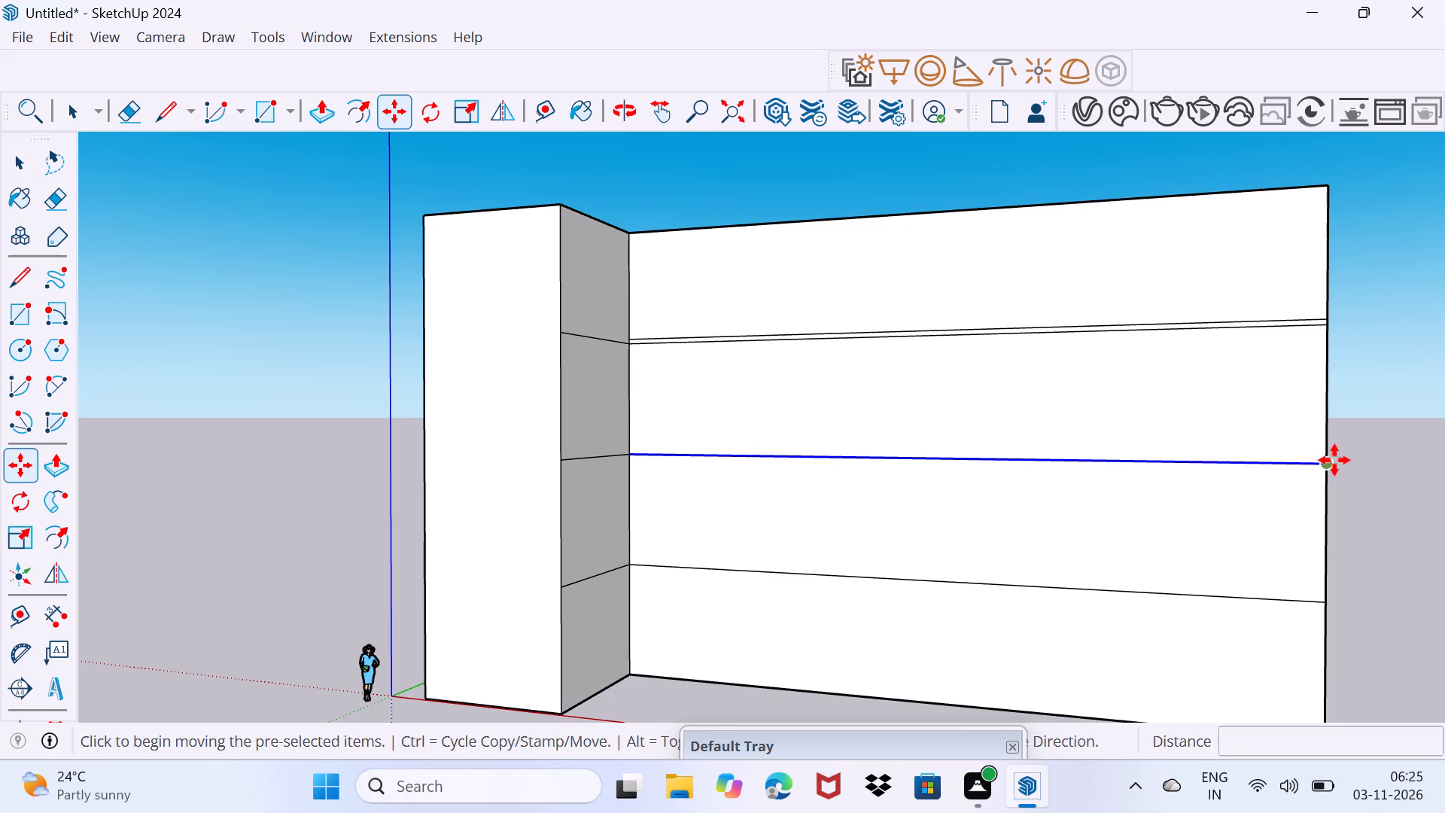
{"action": "left_click", "coordinate": [1326, 461]}
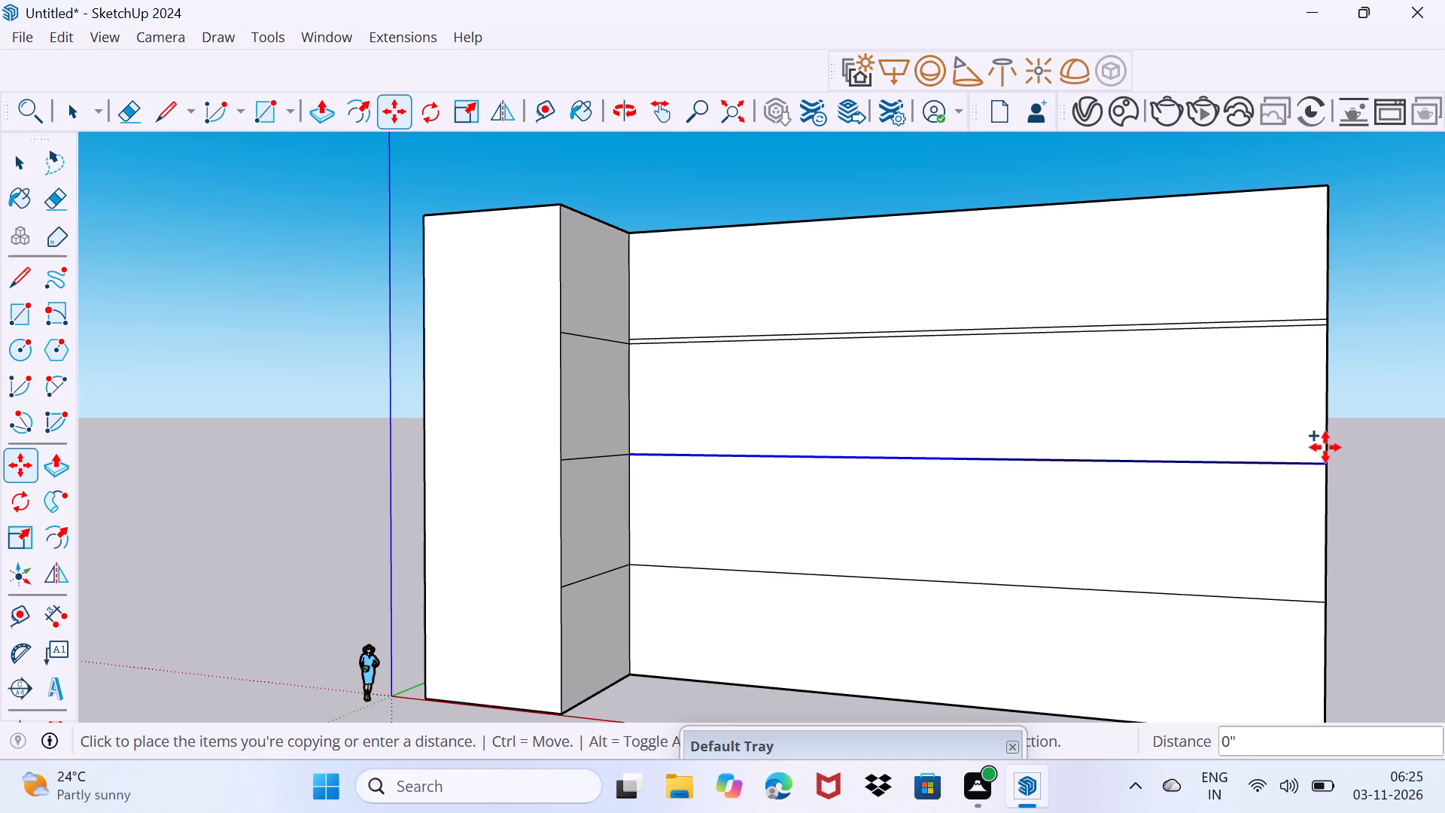
{"action": "type", "text": "6\""}
{"action": "key", "text": "Return"}
{"action": "key", "text": "space"}
{"action": "left_click_drag", "start_coordinate": [1209, 454], "coordinate": [1240, 383]}
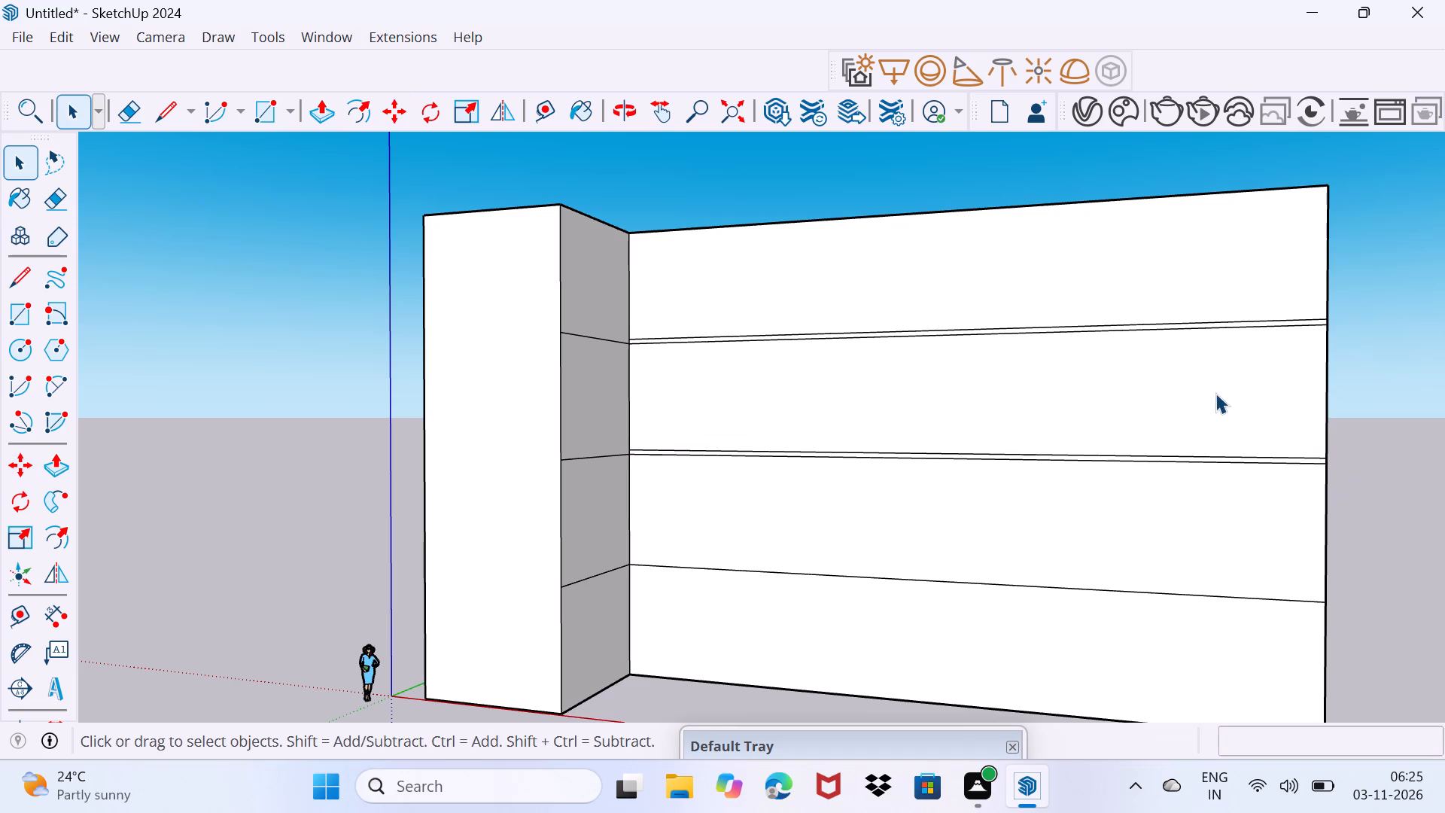
Copy the line between the first and second storeys 6" upward on the recessed facade.
{"action": "middle_click_drag", "start_coordinate": [1212, 400], "coordinate": [1165, 123]}
{"action": "scroll", "coordinate": [1166, 321], "scroll_direction": "up", "scroll_amount": 2}
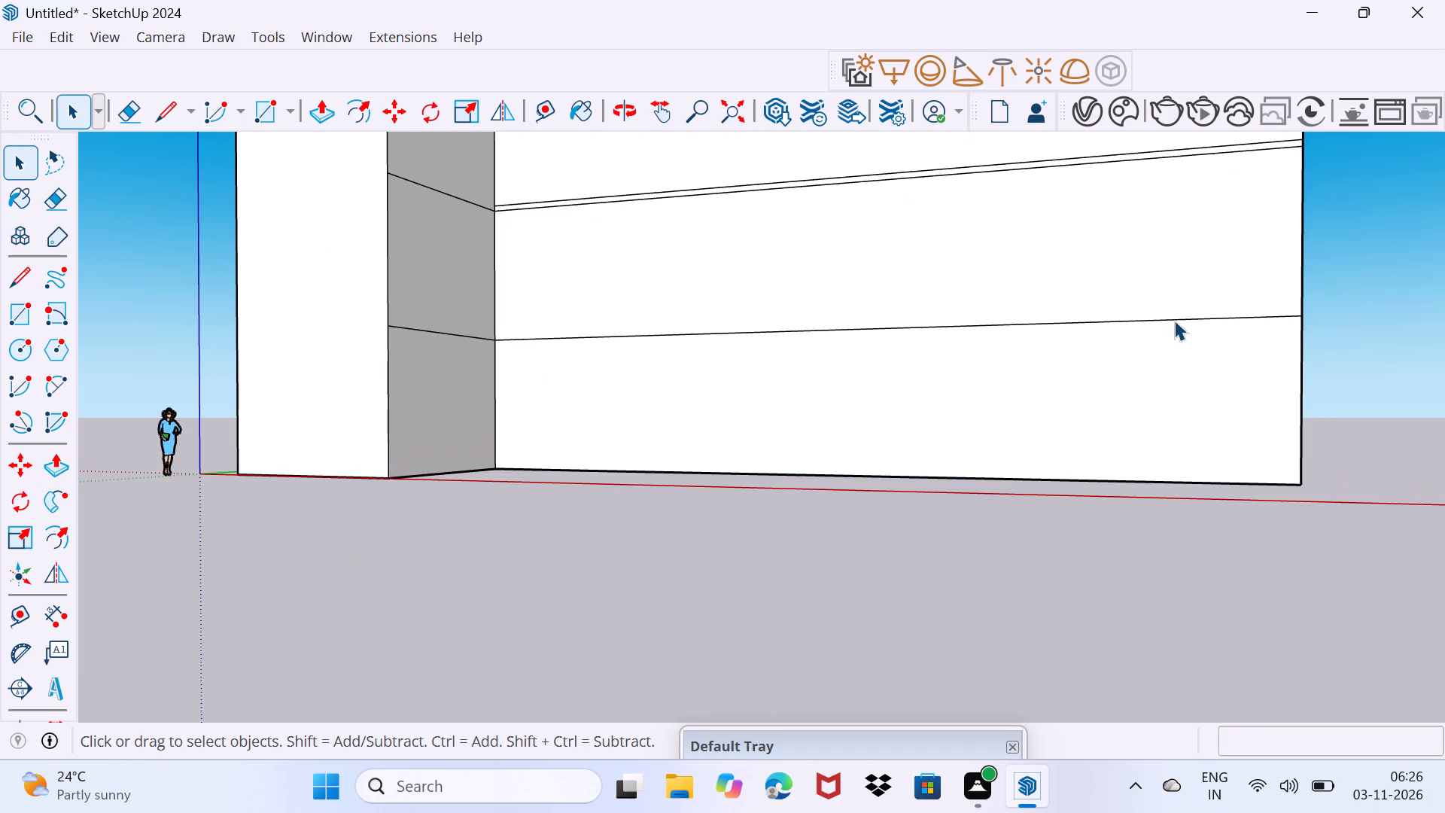
{"action": "left_click", "coordinate": [1179, 320]}
{"action": "key", "text": "m"}
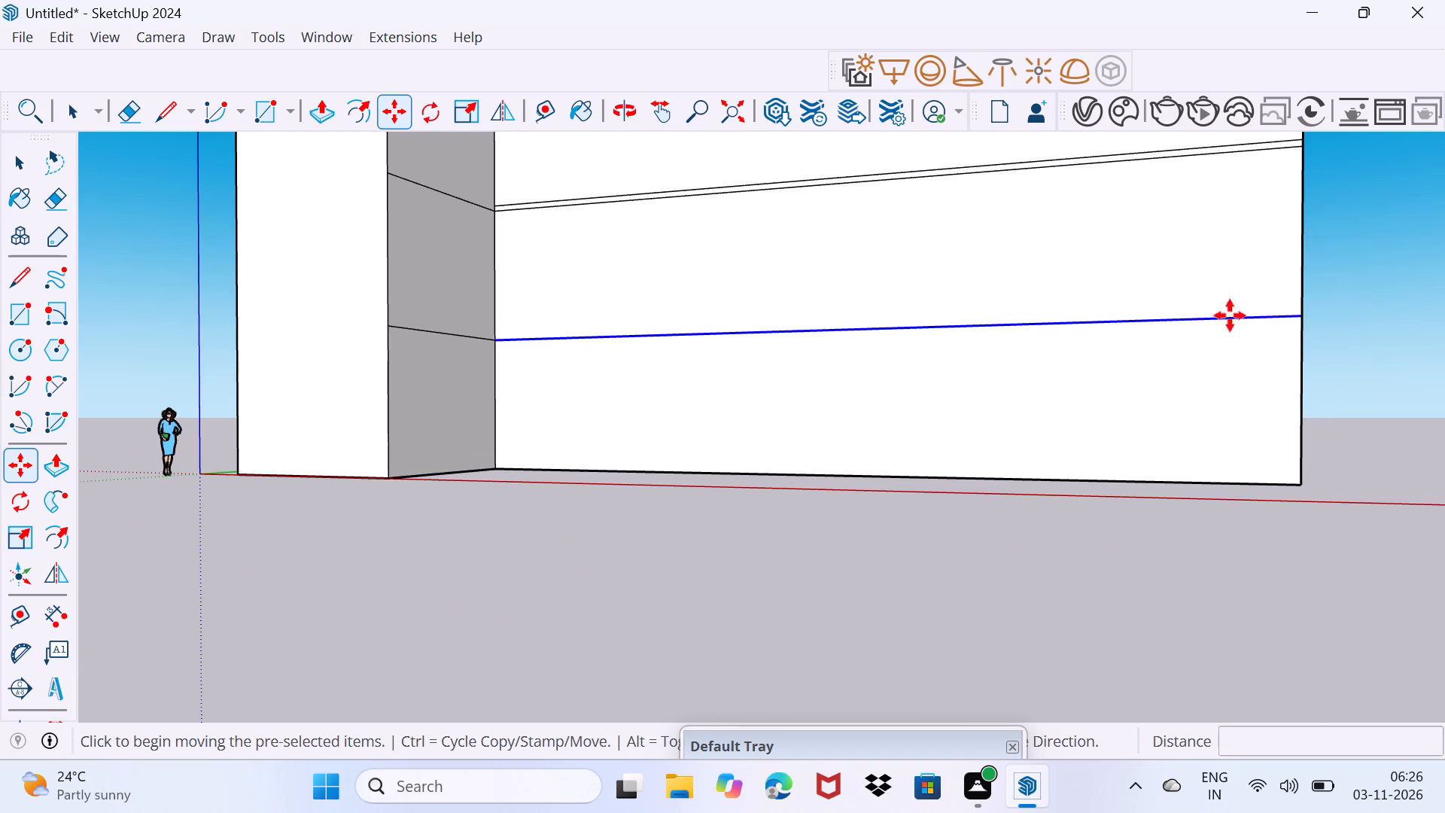
{"action": "left_click", "coordinate": [1303, 315]}
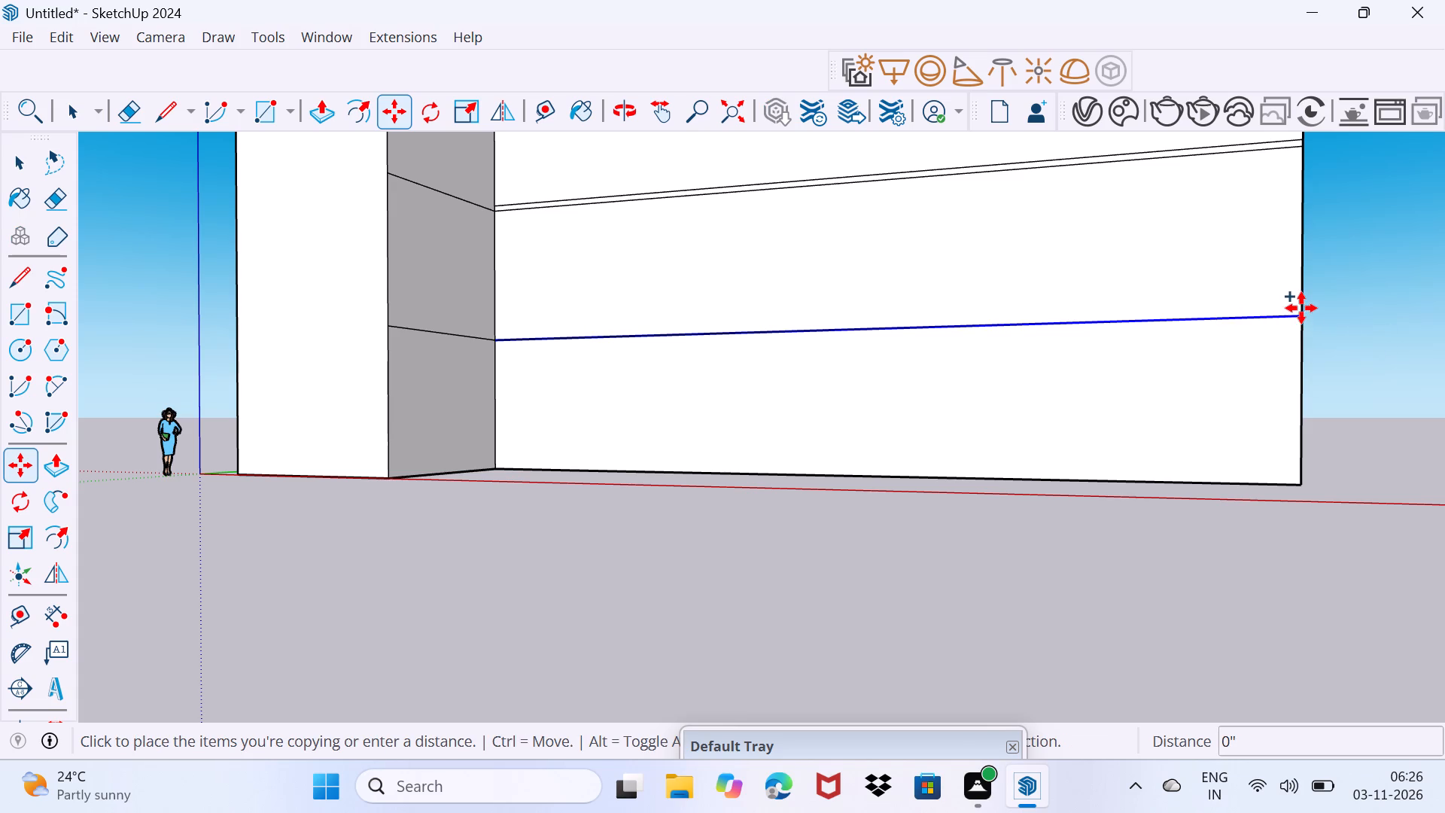
{"action": "left_click", "coordinate": [1298, 297]}
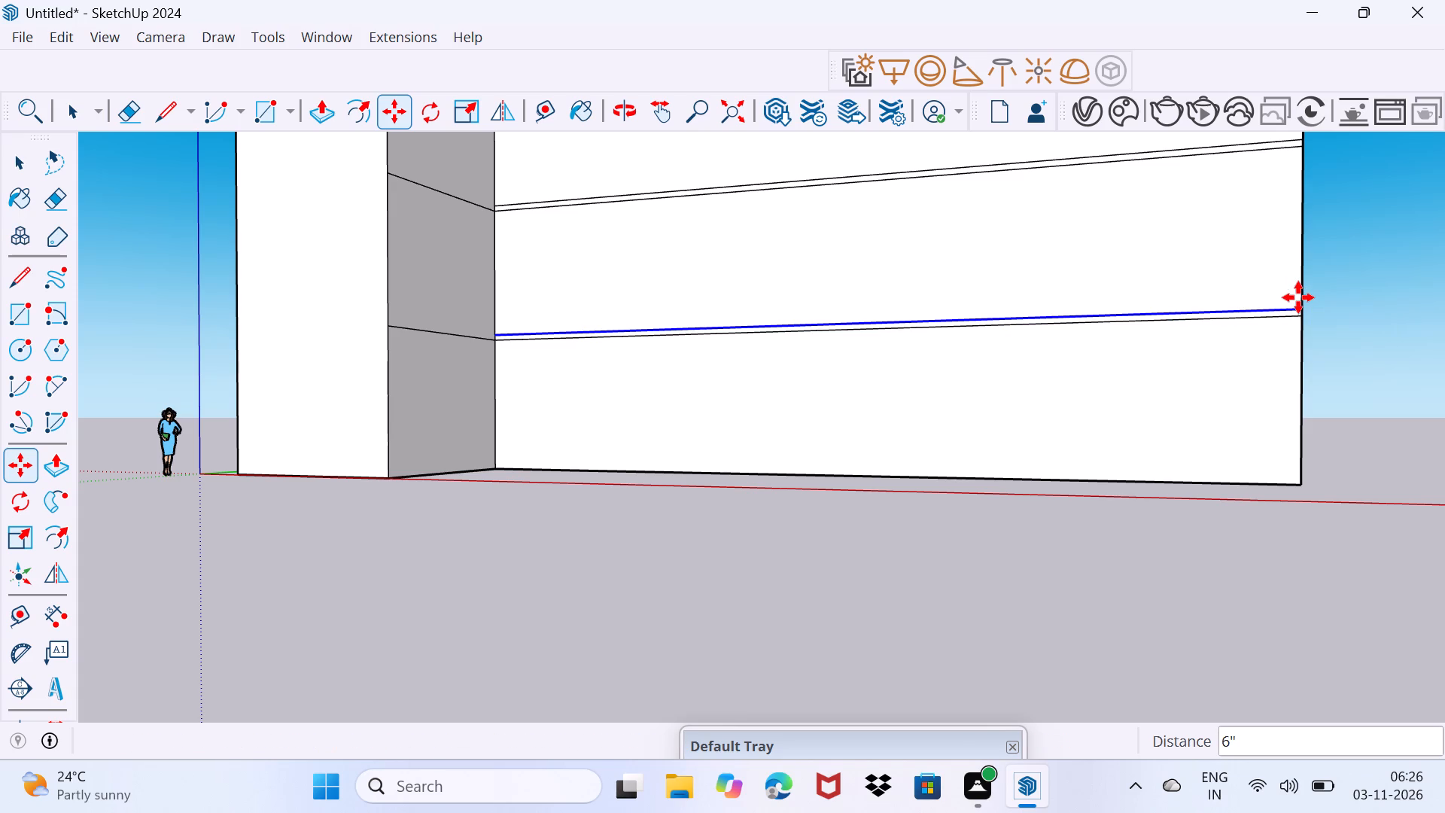
{"action": "key", "text": "space"}
{"action": "left_click_drag", "start_coordinate": [1195, 380], "coordinate": [1218, 320]}
Copy the recessed facade's top edge 6" downward to mark a thin band below the roof.
{"action": "scroll", "coordinate": [1215, 304], "scroll_direction": "down", "scroll_amount": 8}
{"action": "middle_click_drag", "start_coordinate": [1093, 318], "coordinate": [1128, 490]}
{"action": "scroll", "coordinate": [1091, 420], "scroll_direction": "down", "scroll_amount": 3}
{"action": "scroll", "coordinate": [1087, 233], "scroll_direction": "up", "scroll_amount": 8}
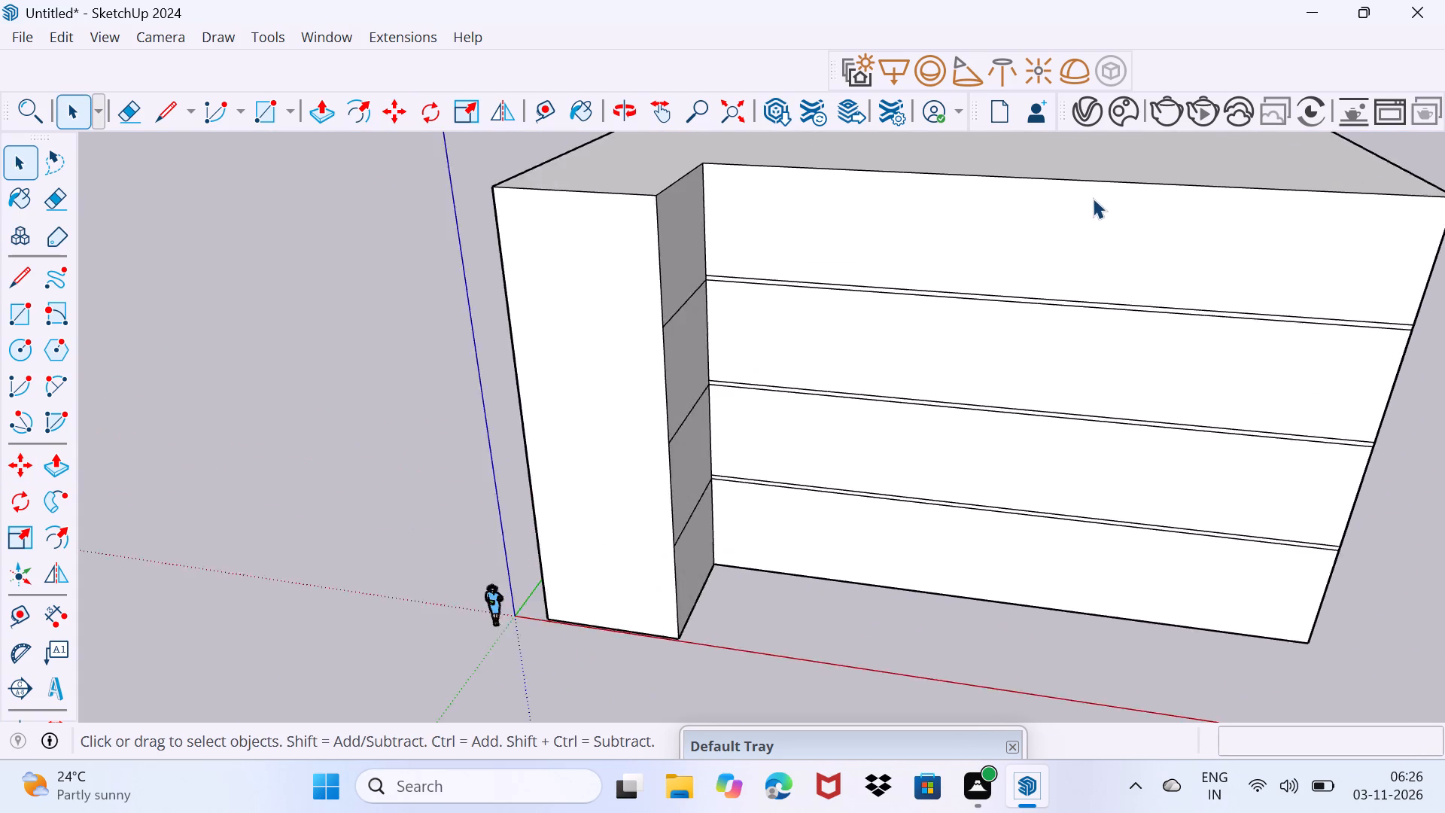
{"action": "scroll", "coordinate": [1098, 206], "scroll_direction": "up", "scroll_amount": 1}
{"action": "middle_click_drag", "start_coordinate": [1098, 206], "coordinate": [1046, 174]}
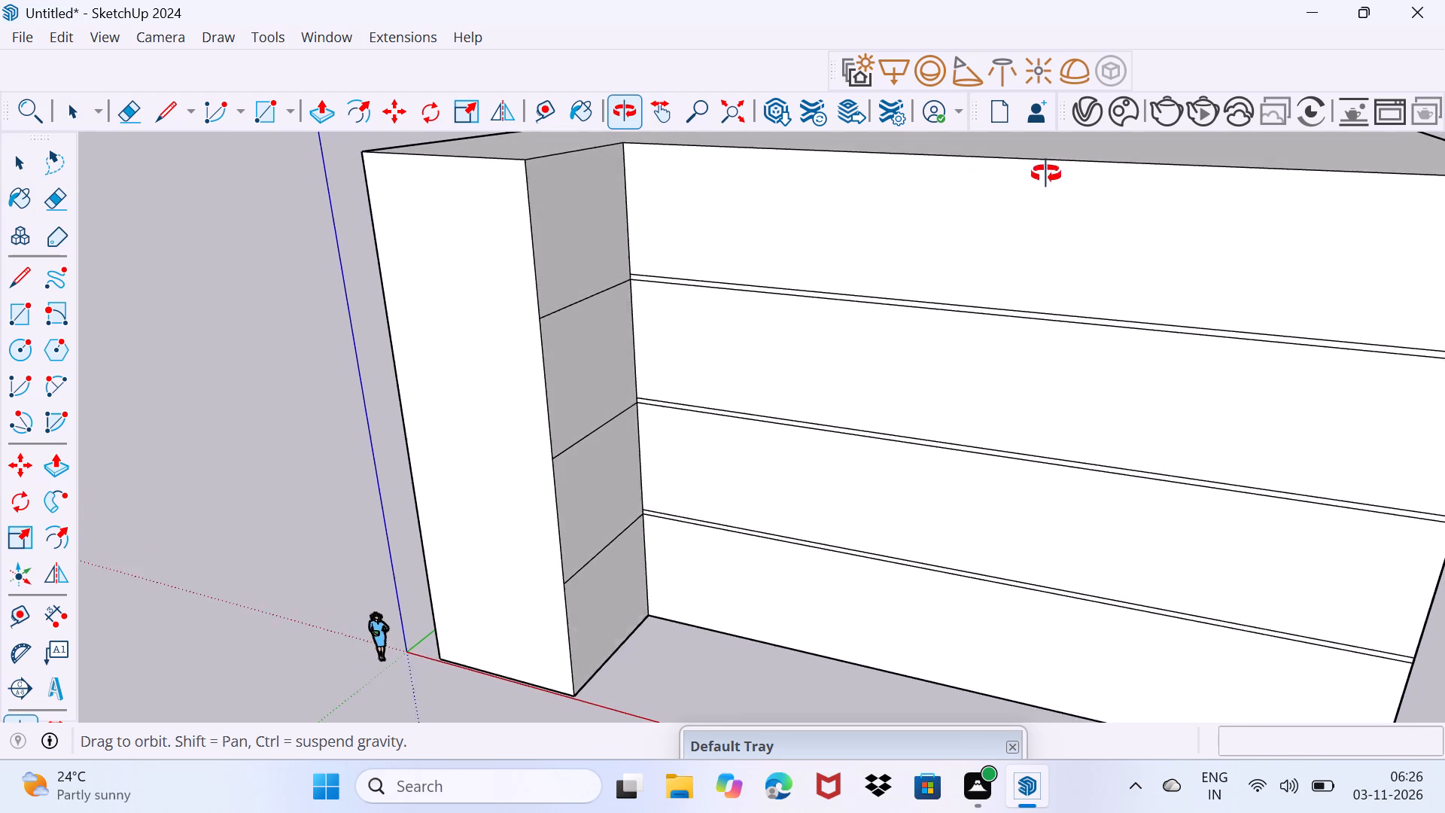
{"action": "middle_click_drag", "start_coordinate": [1046, 174], "coordinate": [1090, 174]}
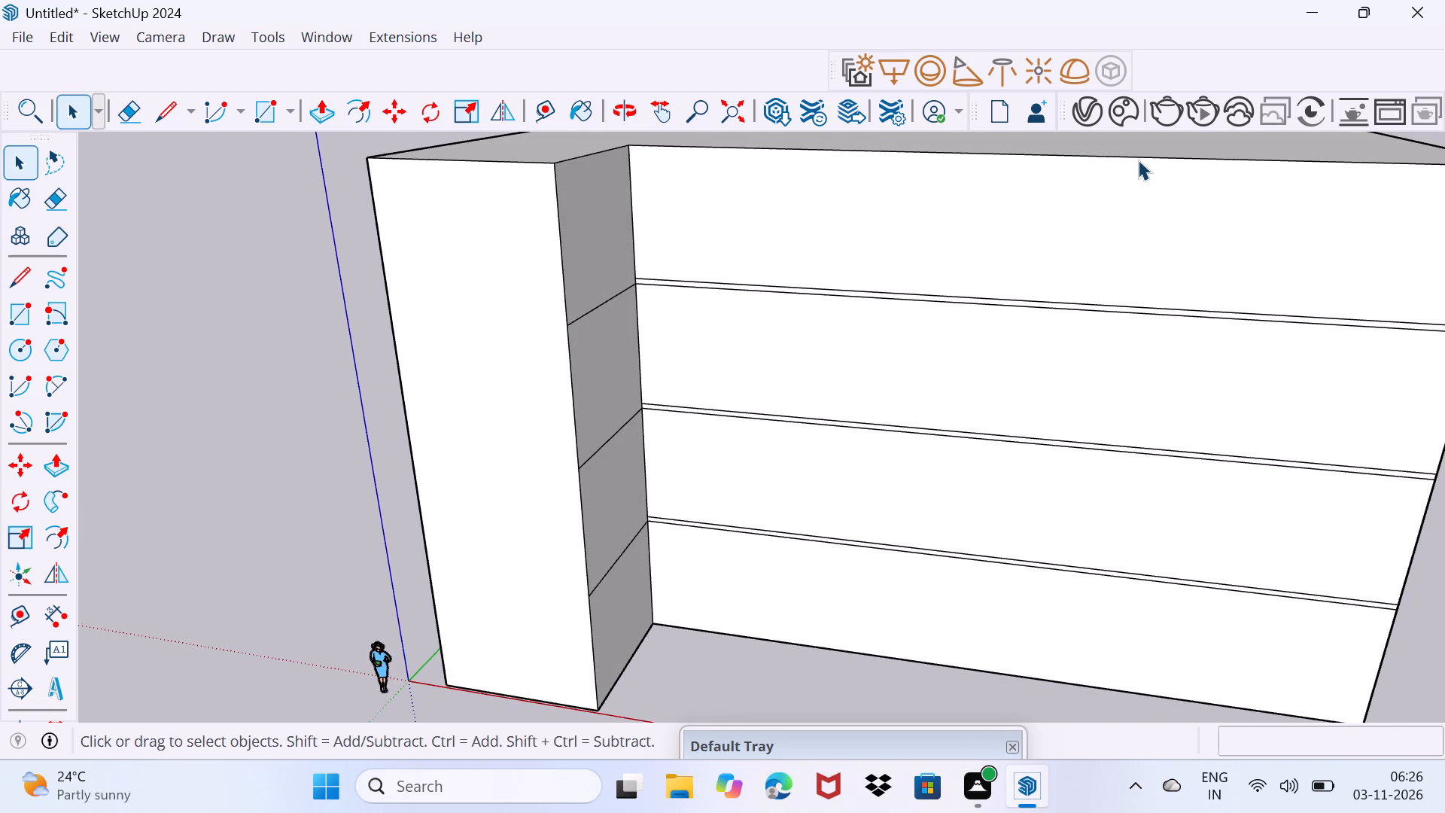
{"action": "left_click", "coordinate": [1138, 160]}
{"action": "scroll", "coordinate": [1164, 166], "scroll_direction": "down", "scroll_amount": 4}
{"action": "middle_click_drag", "start_coordinate": [1291, 186], "coordinate": [1217, 188]}
{"action": "middle_click_drag", "start_coordinate": [1328, 236], "coordinate": [981, 349]}
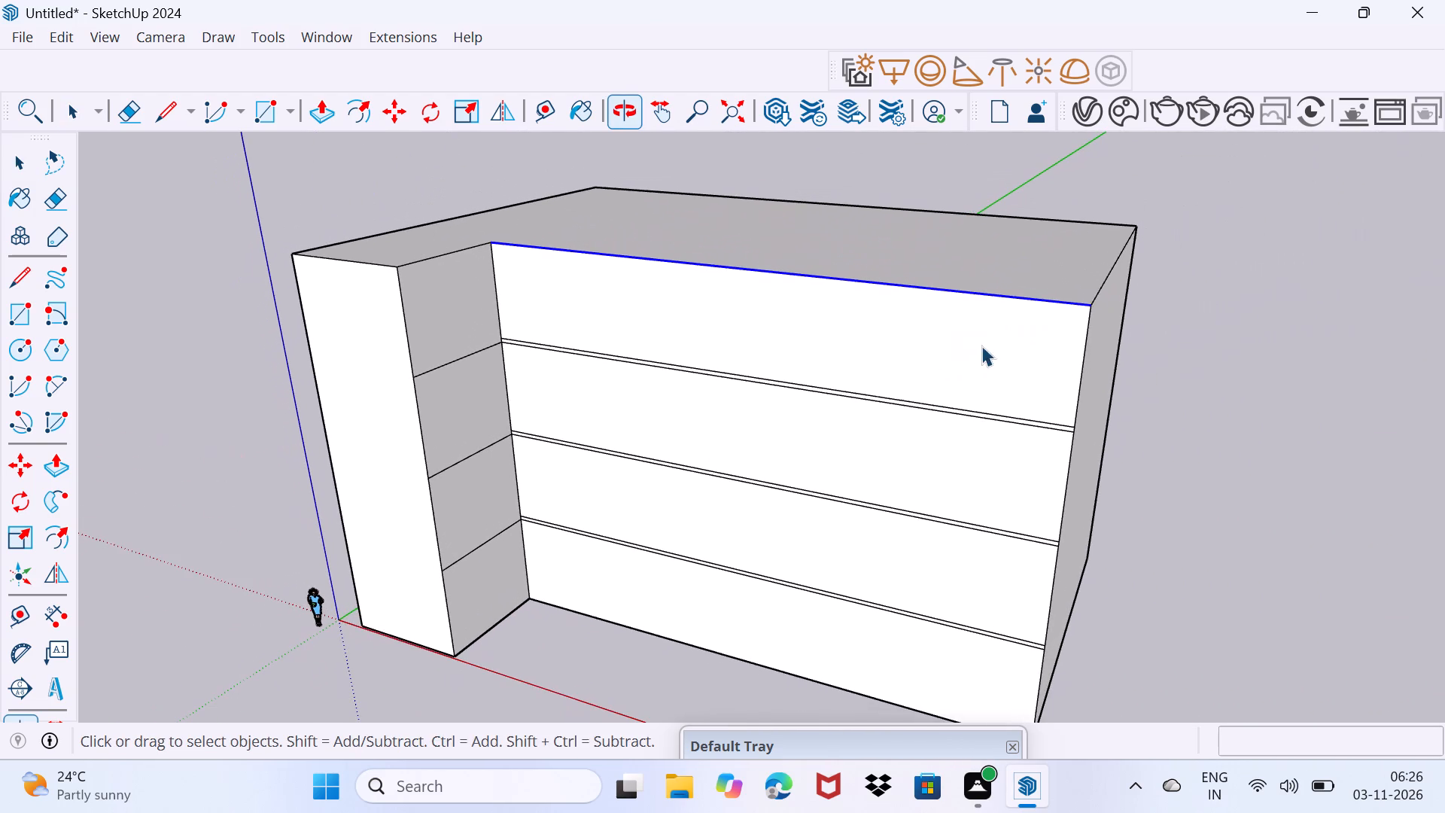
{"action": "key", "text": "m"}
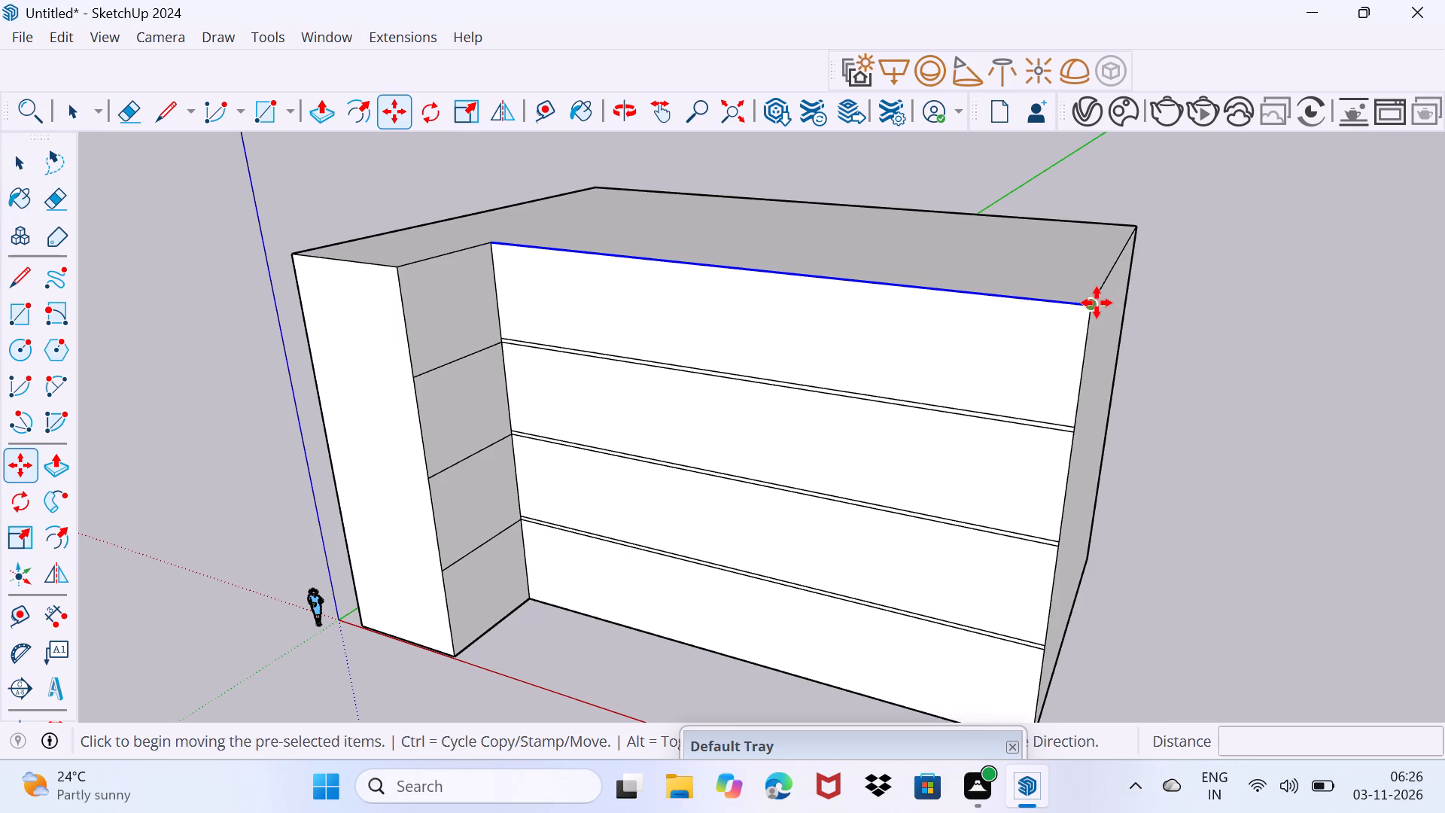
{"action": "left_click", "coordinate": [1097, 303]}
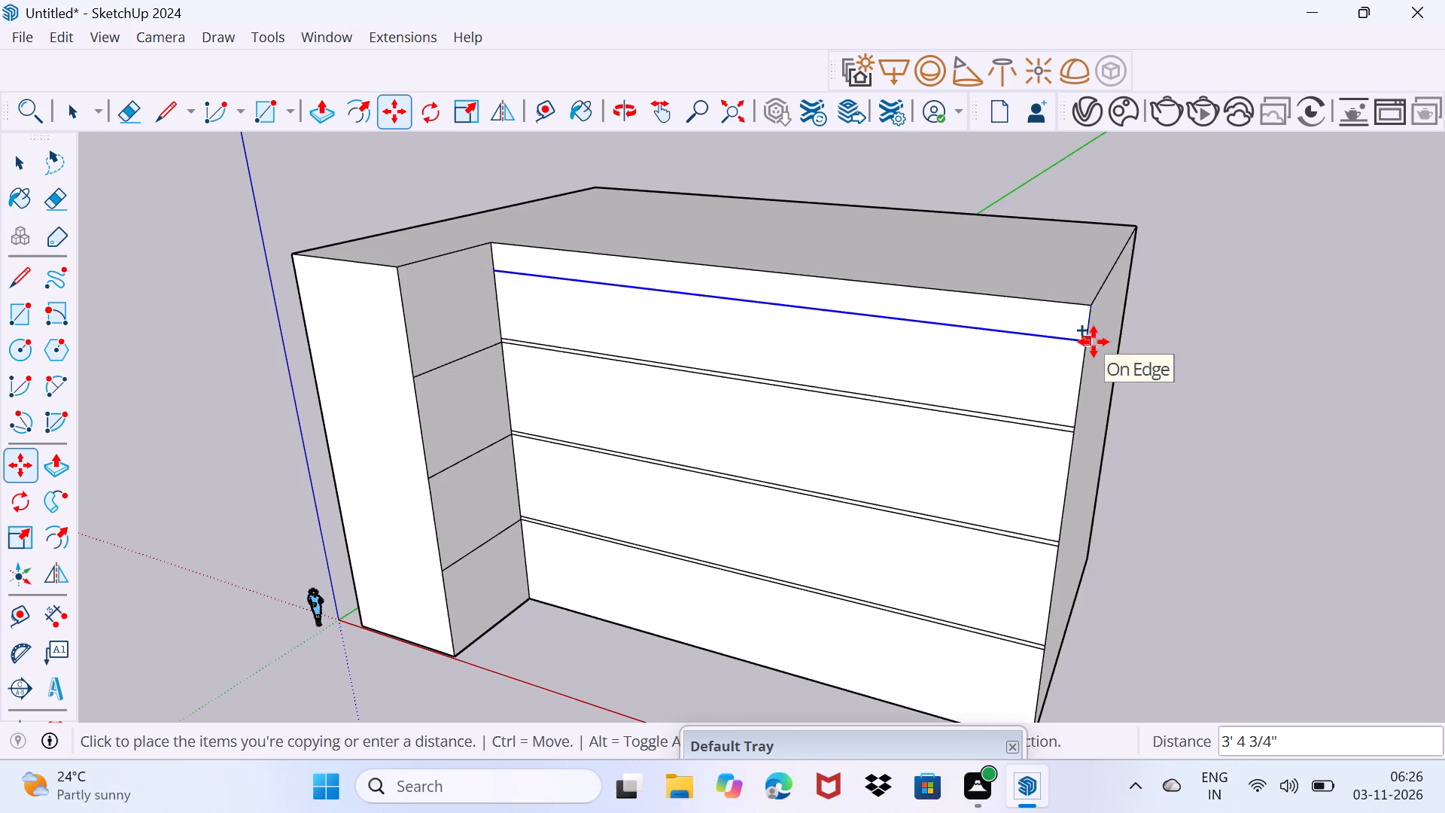
{"action": "type", "text": "6\""}
{"action": "key", "text": "Return"}
{"action": "key", "text": "space"}
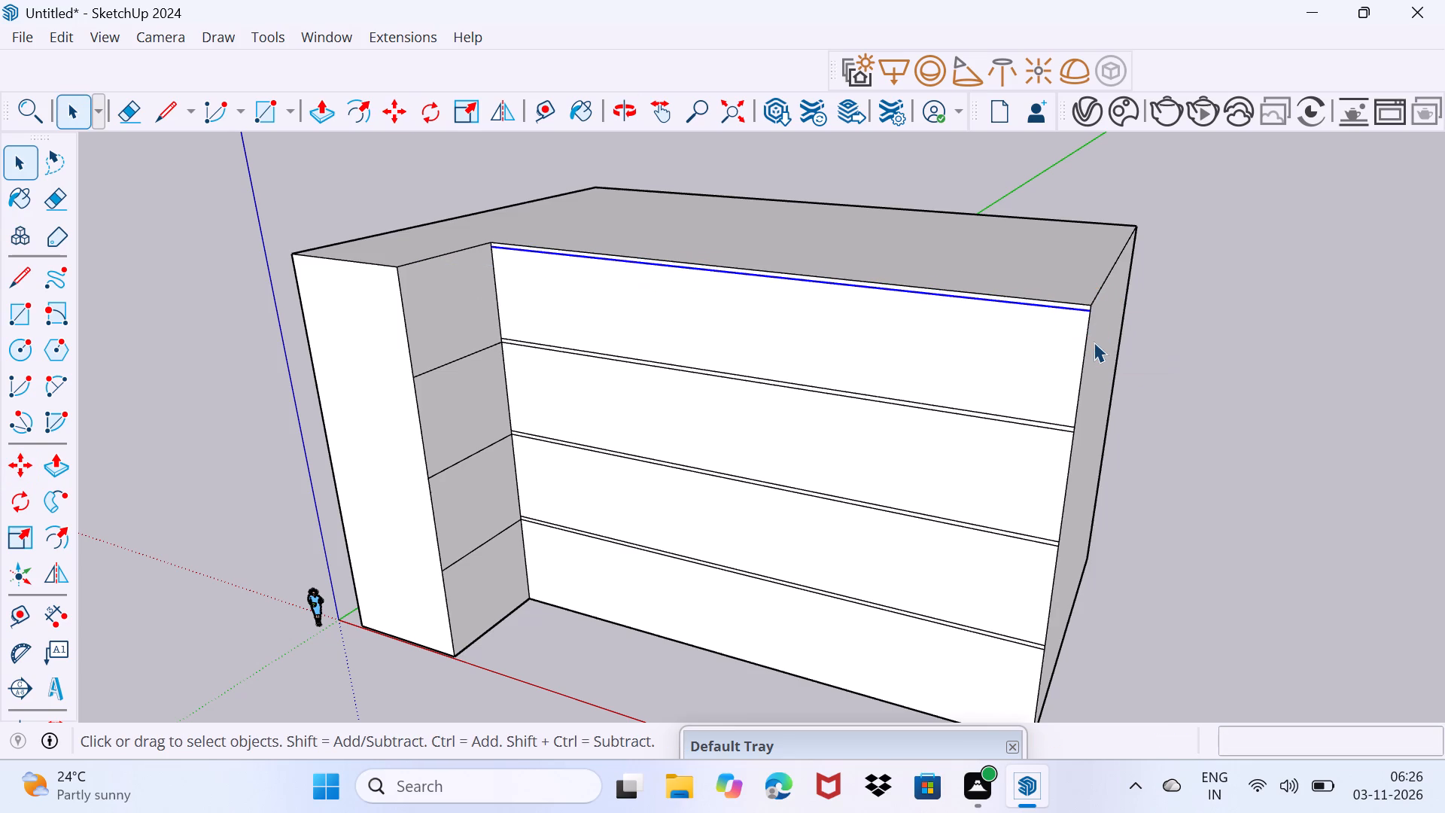
{"action": "left_click_drag", "start_coordinate": [1030, 352], "coordinate": [1060, 330]}
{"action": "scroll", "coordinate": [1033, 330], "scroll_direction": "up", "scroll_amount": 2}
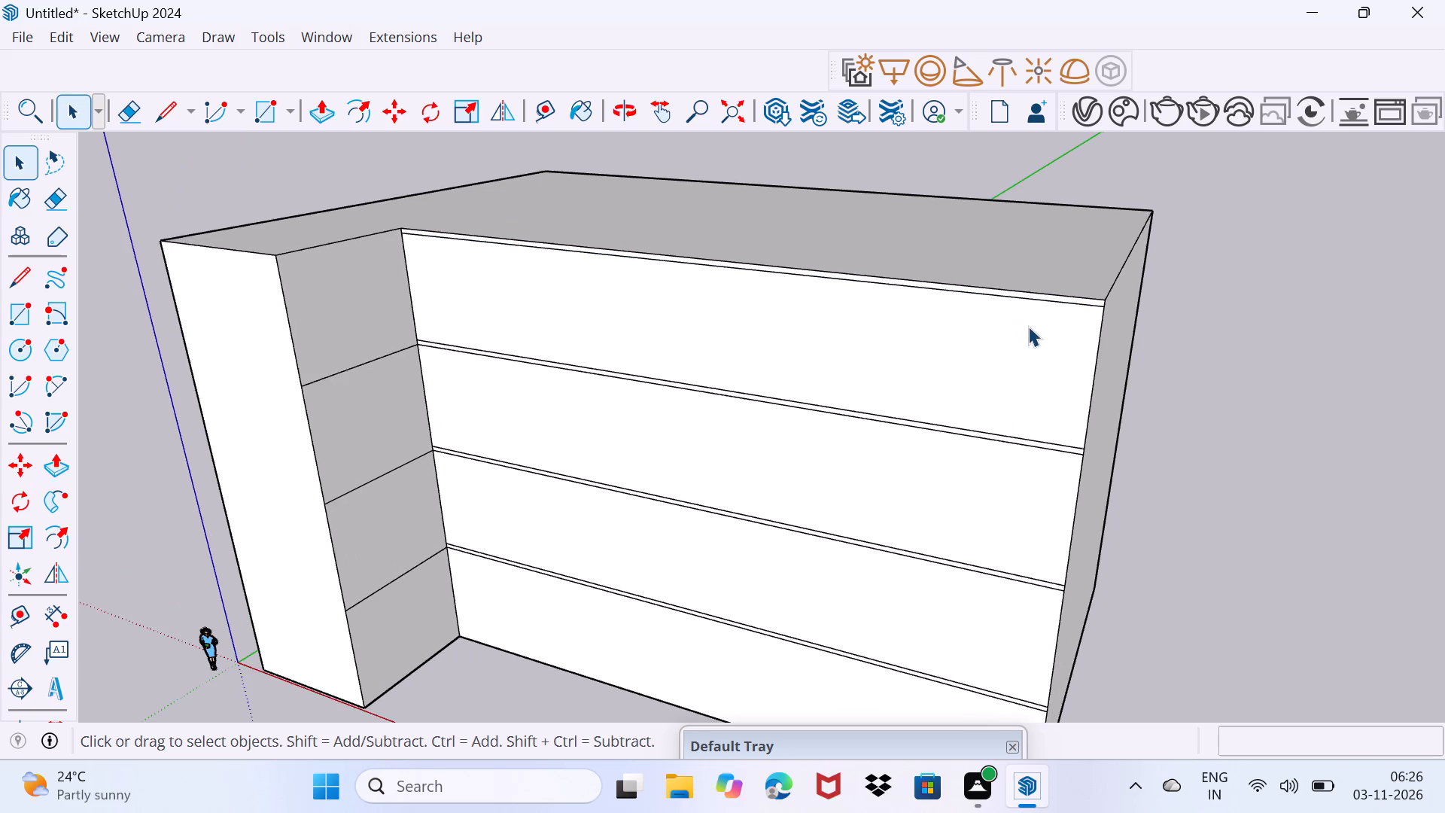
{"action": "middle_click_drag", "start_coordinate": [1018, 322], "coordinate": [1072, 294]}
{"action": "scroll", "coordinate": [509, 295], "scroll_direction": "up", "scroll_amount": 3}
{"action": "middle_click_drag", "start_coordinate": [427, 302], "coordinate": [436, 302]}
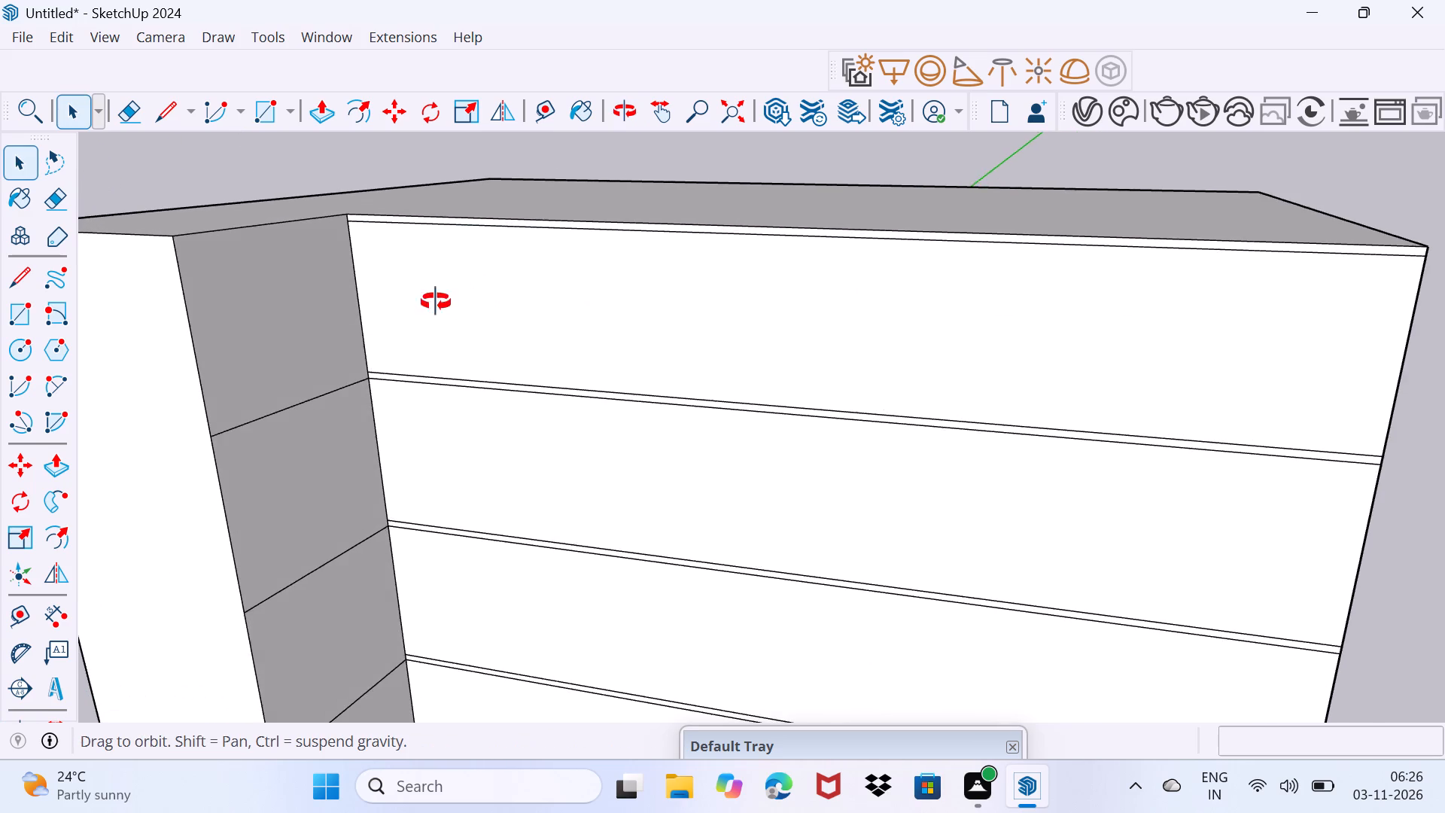
Push/Pull the thin band below the roof outward 15', flush with the projecting strip's front.
{"action": "middle_click_drag", "start_coordinate": [436, 302], "coordinate": [615, 269]}
{"action": "scroll", "coordinate": [445, 258], "scroll_direction": "up", "scroll_amount": 6}
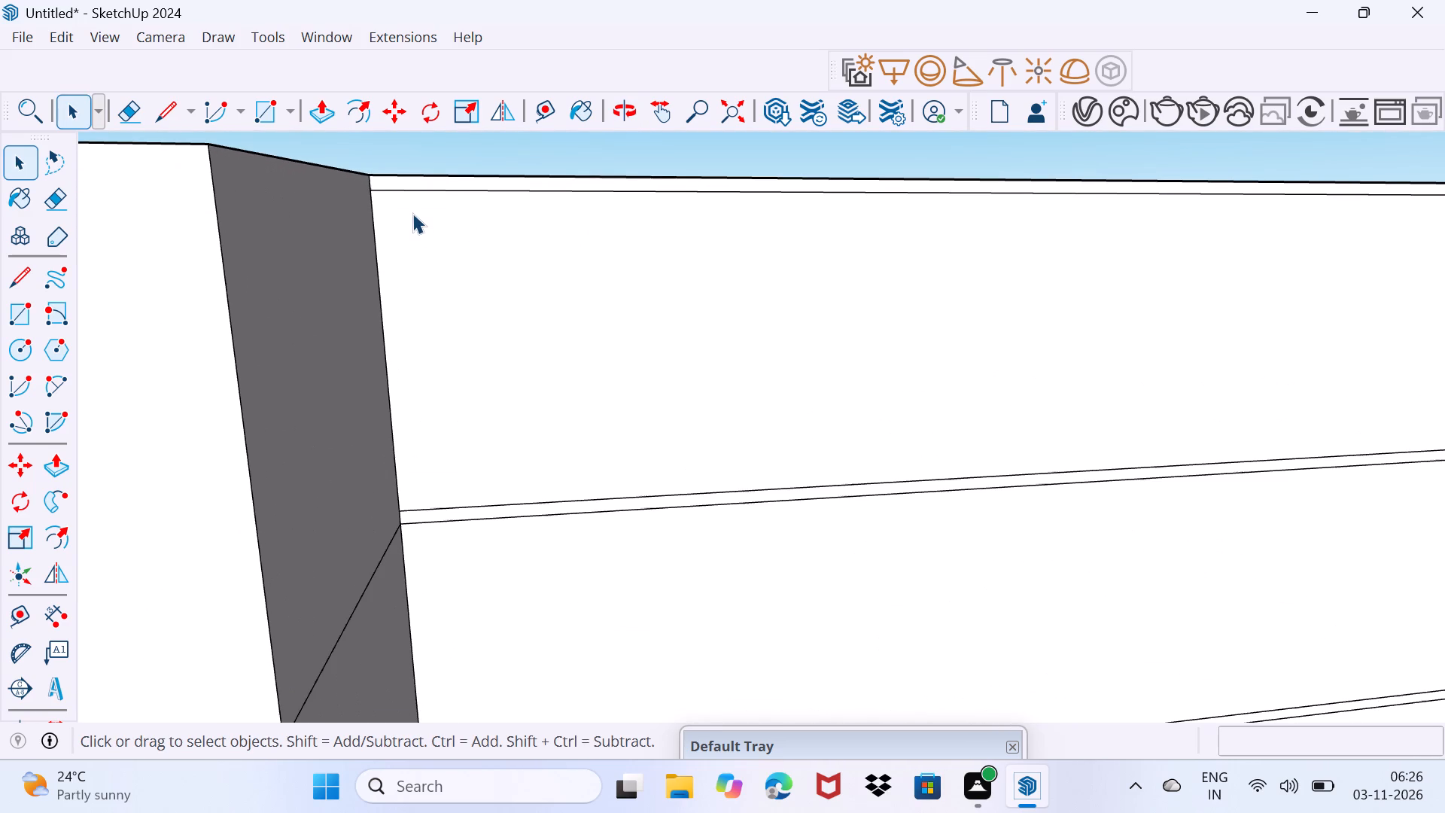
{"action": "left_click", "coordinate": [409, 185]}
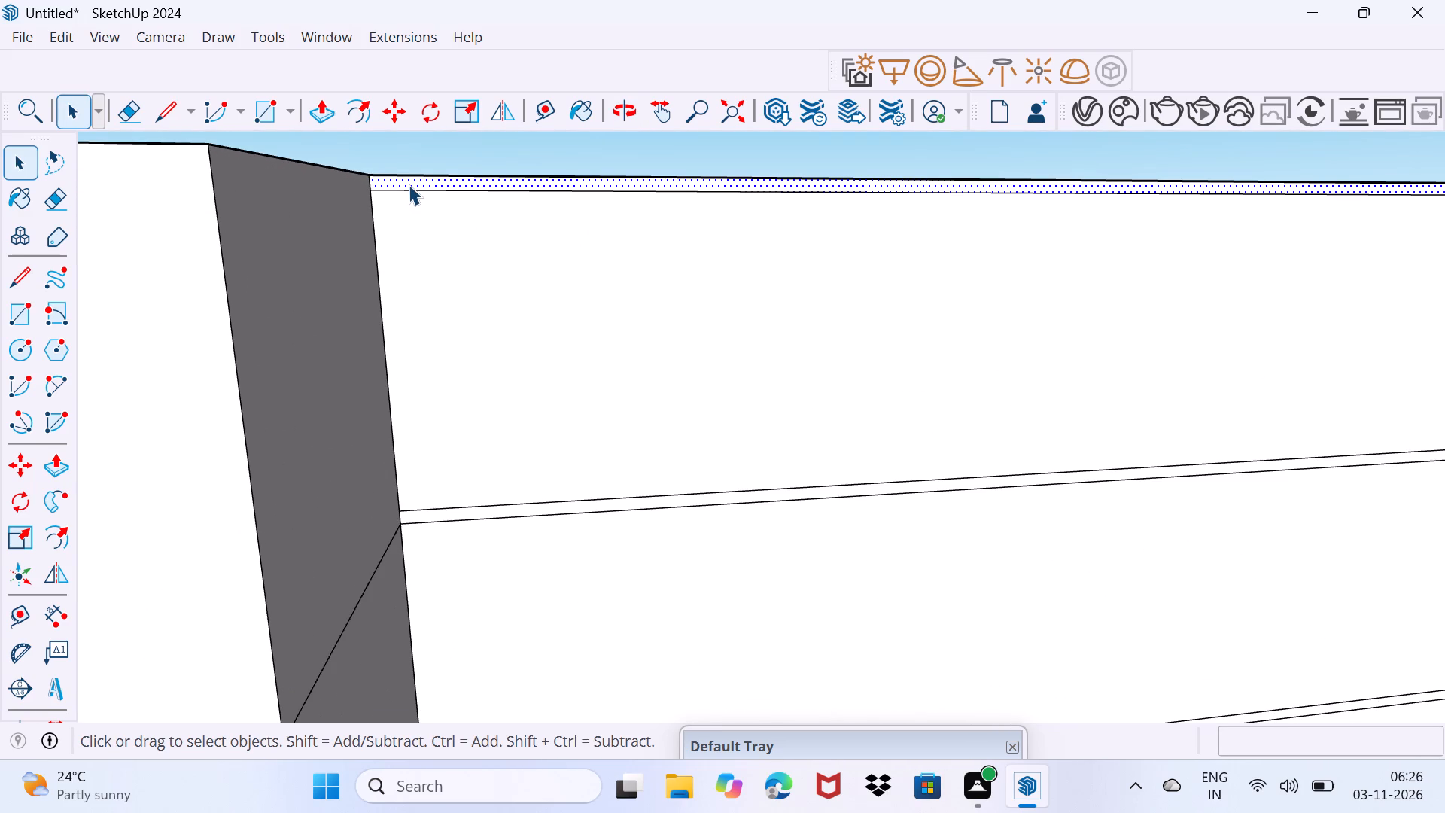
{"action": "key", "text": "p"}
{"action": "left_click", "coordinate": [409, 184]}
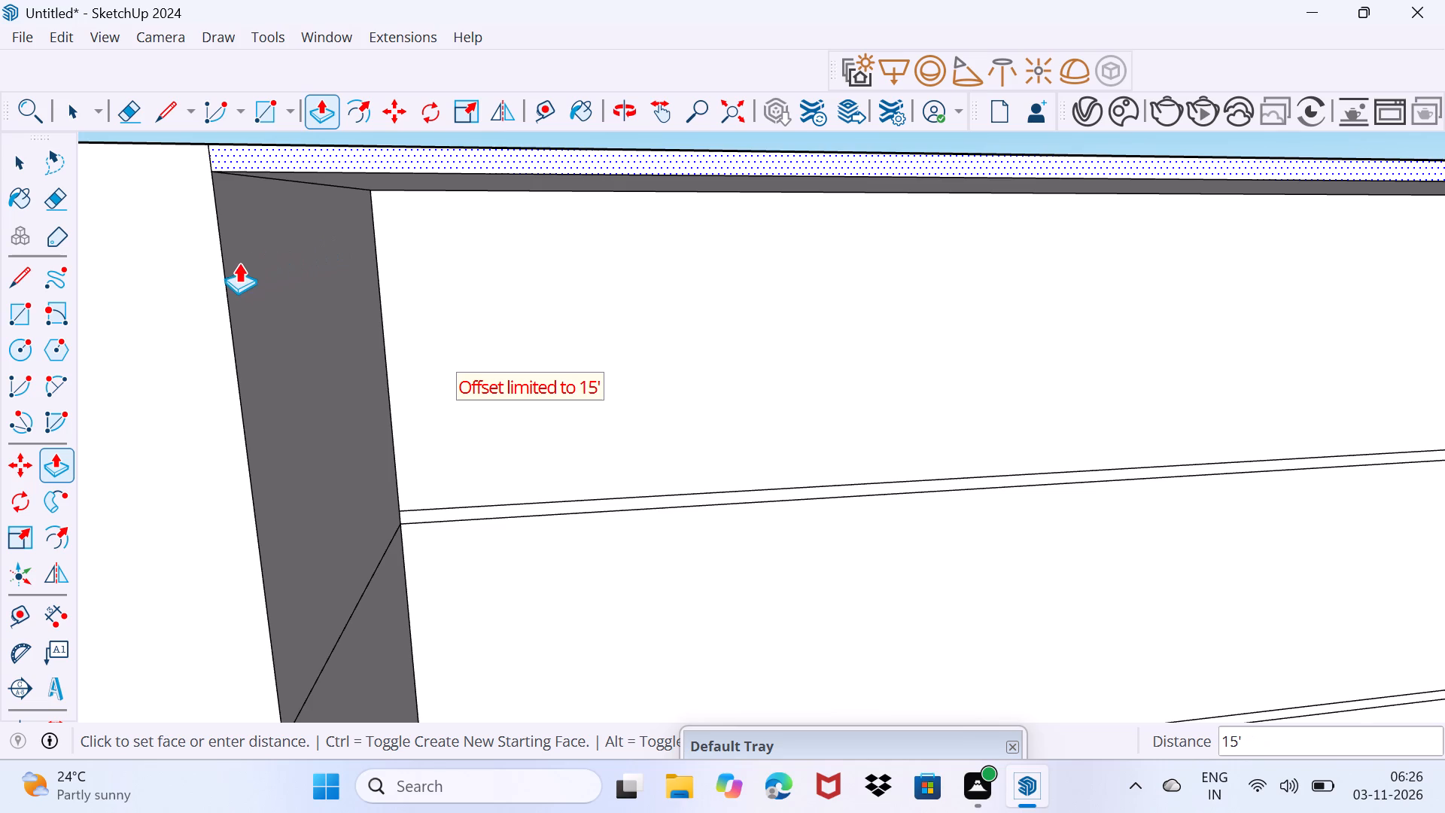
{"action": "left_click", "coordinate": [215, 283]}
{"action": "scroll", "coordinate": [301, 265], "scroll_direction": "down", "scroll_amount": 8}
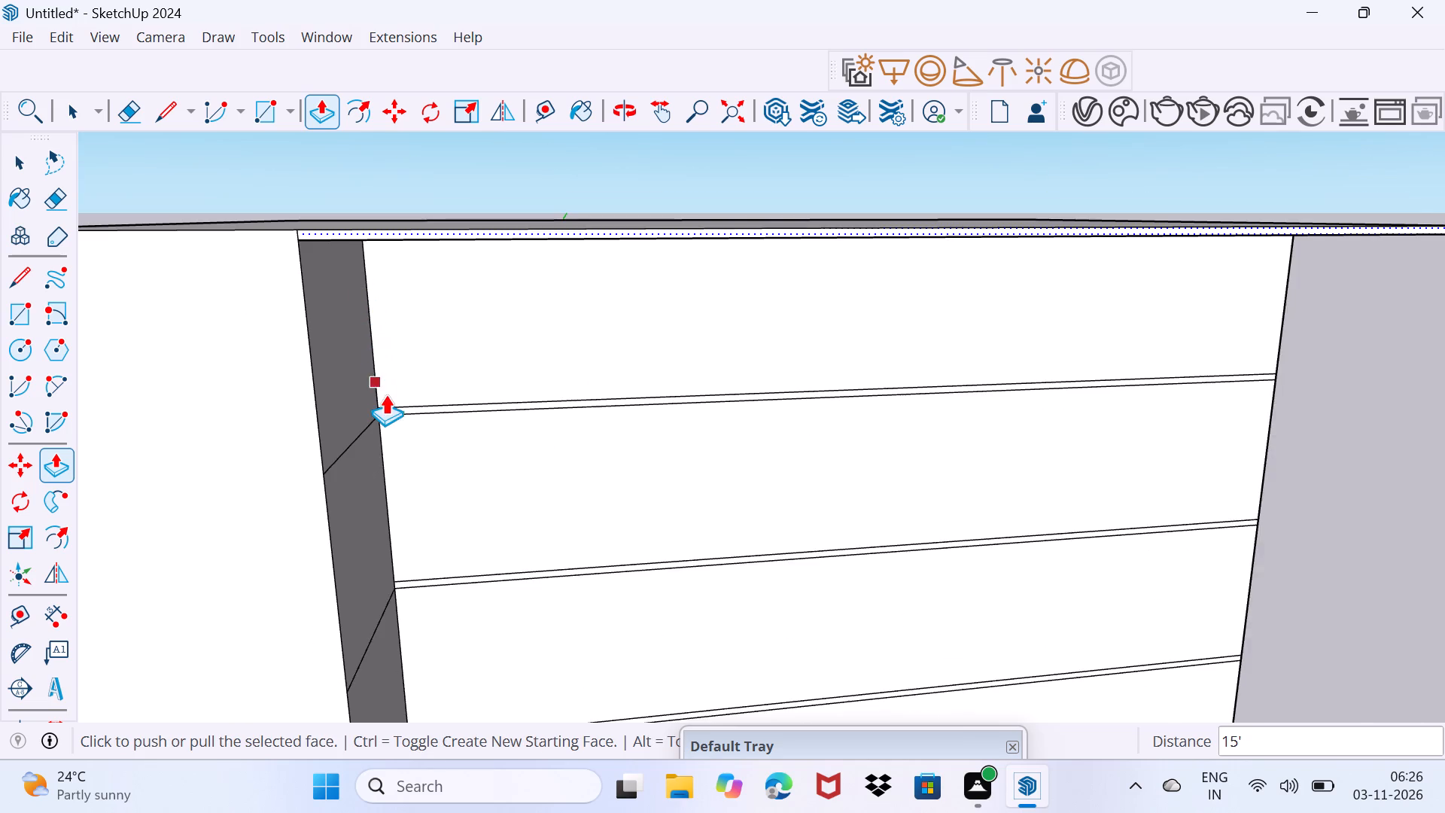
{"action": "scroll", "coordinate": [385, 394], "scroll_direction": "up", "scroll_amount": 4}
{"action": "key", "text": "Escape"}
{"action": "key", "text": "Escape"}
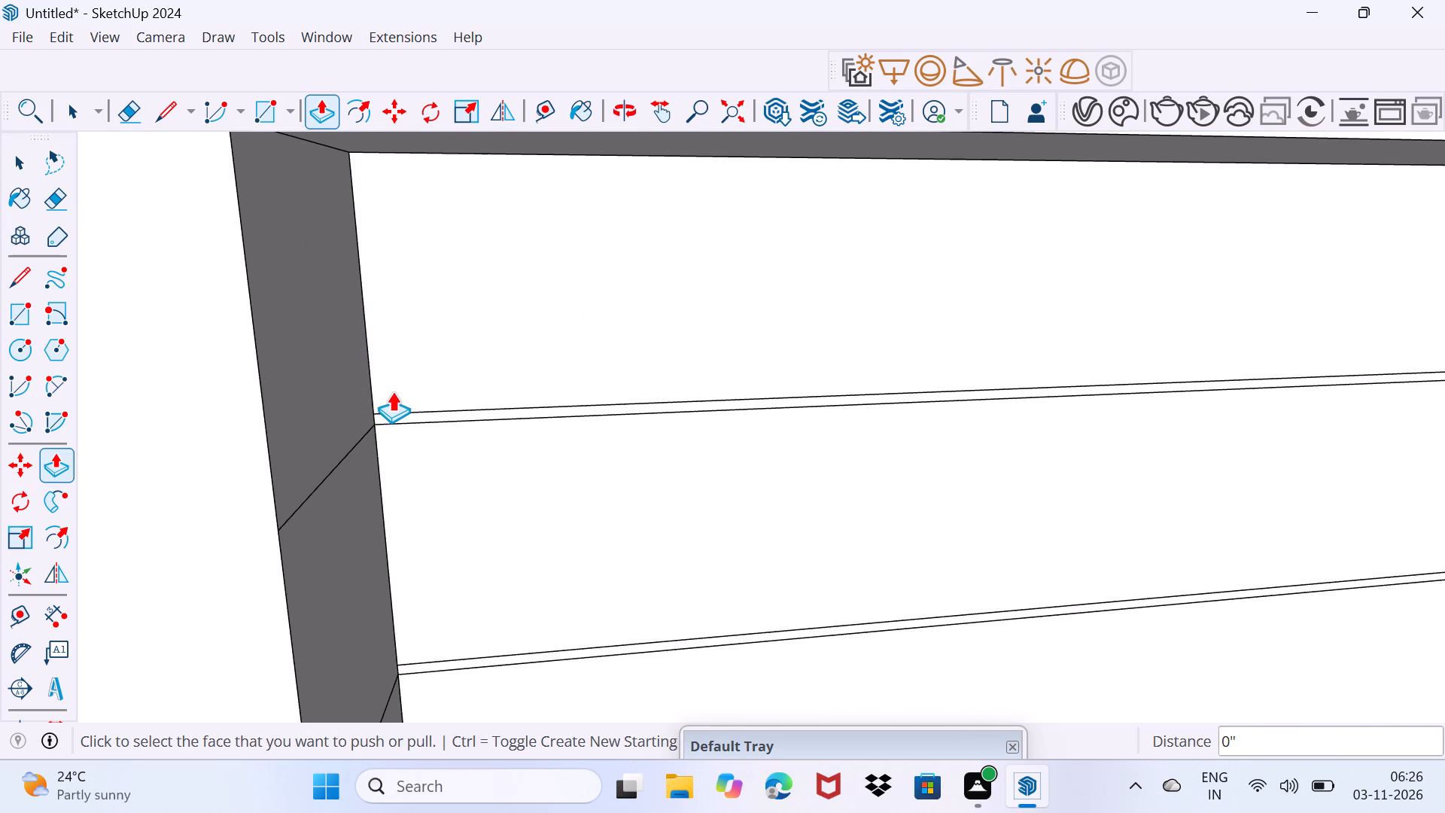
Push/Pull the 6" band between the third and fourth storeys outward 15', flush with the projecting strip.
{"action": "key", "text": "space"}
{"action": "left_click", "coordinate": [394, 413]}
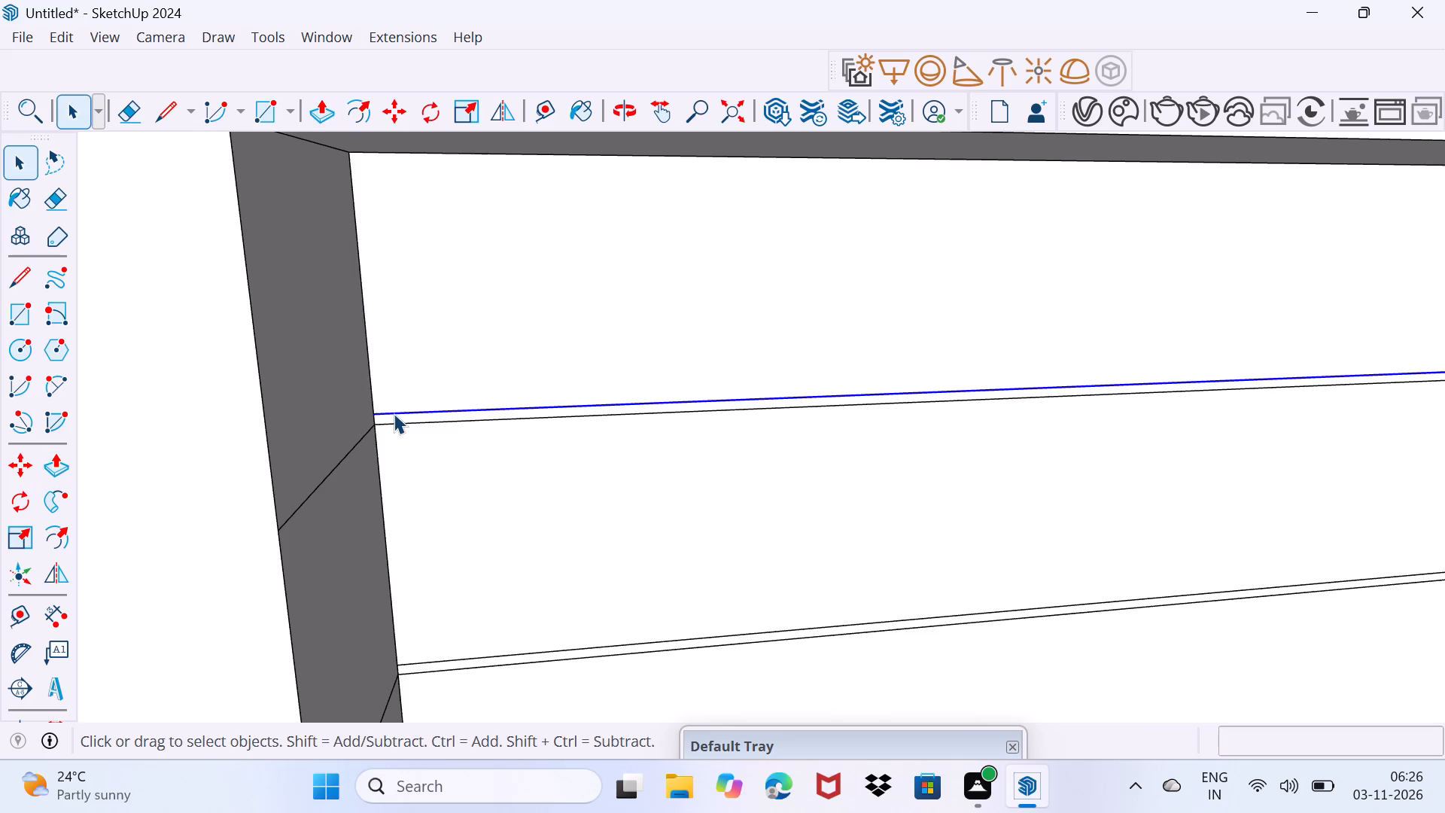
{"action": "left_click", "coordinate": [394, 413]}
{"action": "left_click", "coordinate": [391, 417]}
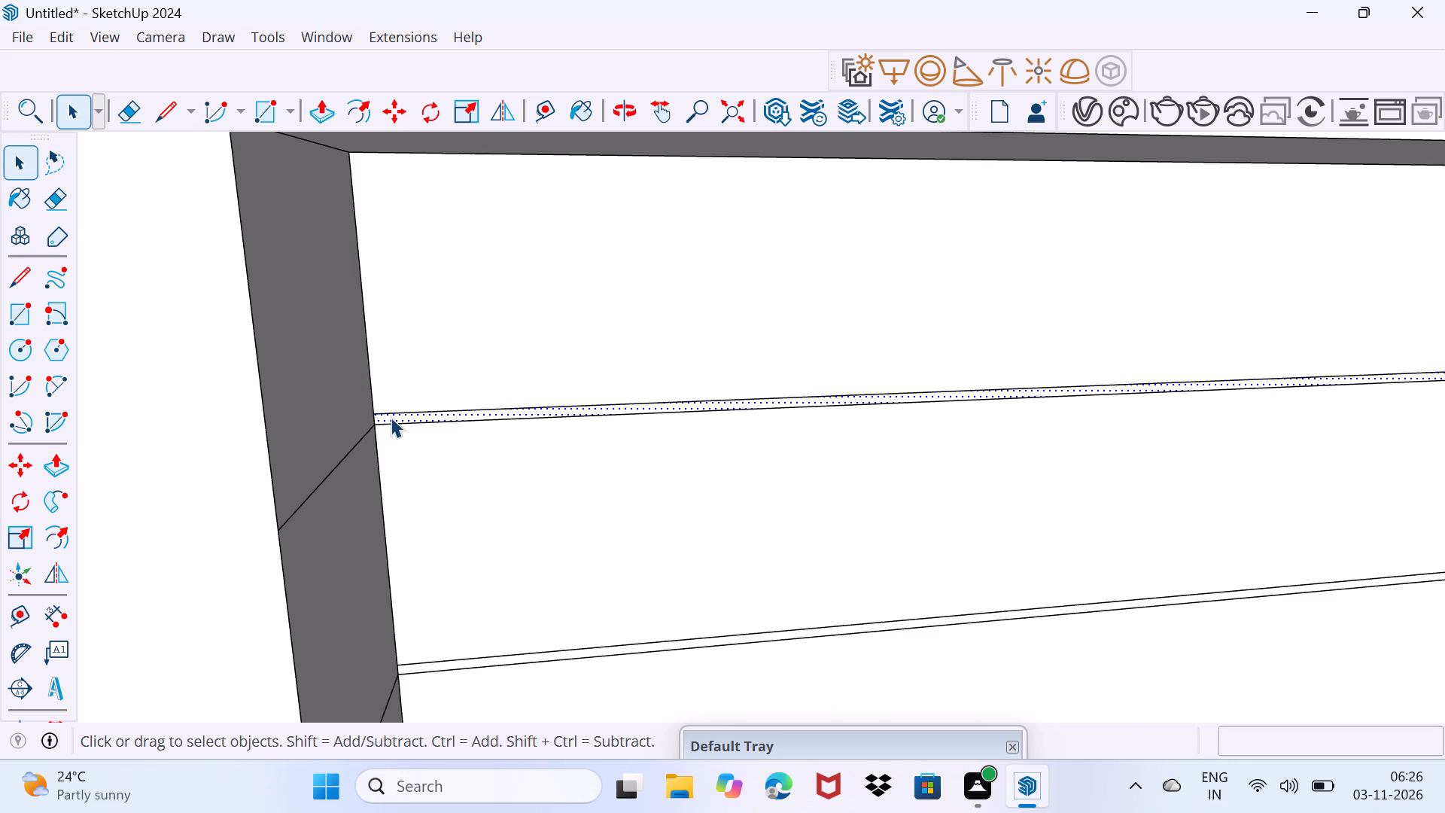
{"action": "key", "text": "p"}
{"action": "left_click", "coordinate": [391, 417]}
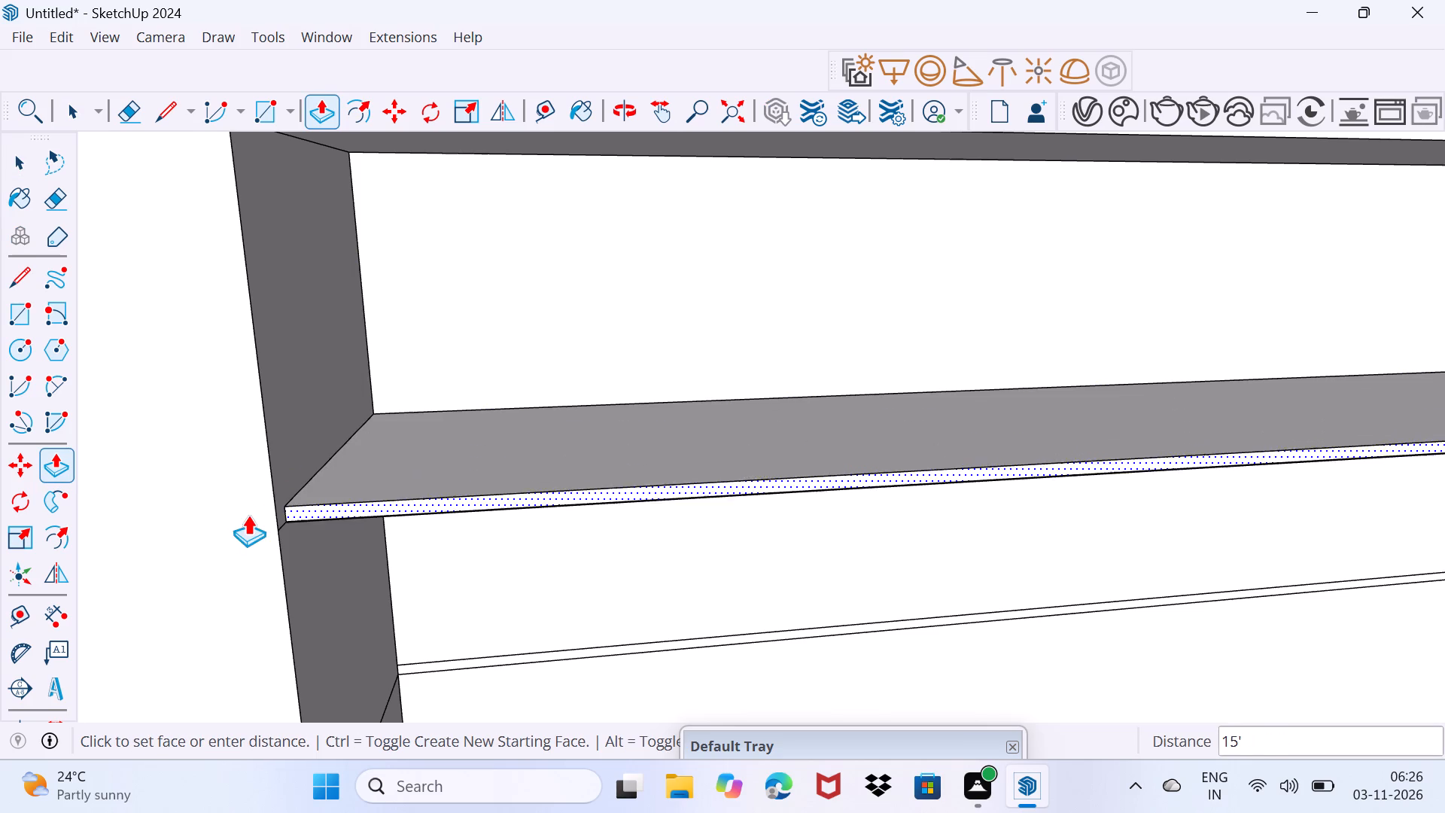
{"action": "left_click", "coordinate": [240, 521]}
Push/Pull the 6" band between the second and third storeys outward 15', flush with the projecting strip.
{"action": "scroll", "coordinate": [305, 521], "scroll_direction": "down", "scroll_amount": 2}
{"action": "middle_click_drag", "start_coordinate": [343, 526], "coordinate": [546, 92]}
{"action": "scroll", "coordinate": [642, 416], "scroll_direction": "up", "scroll_amount": 2}
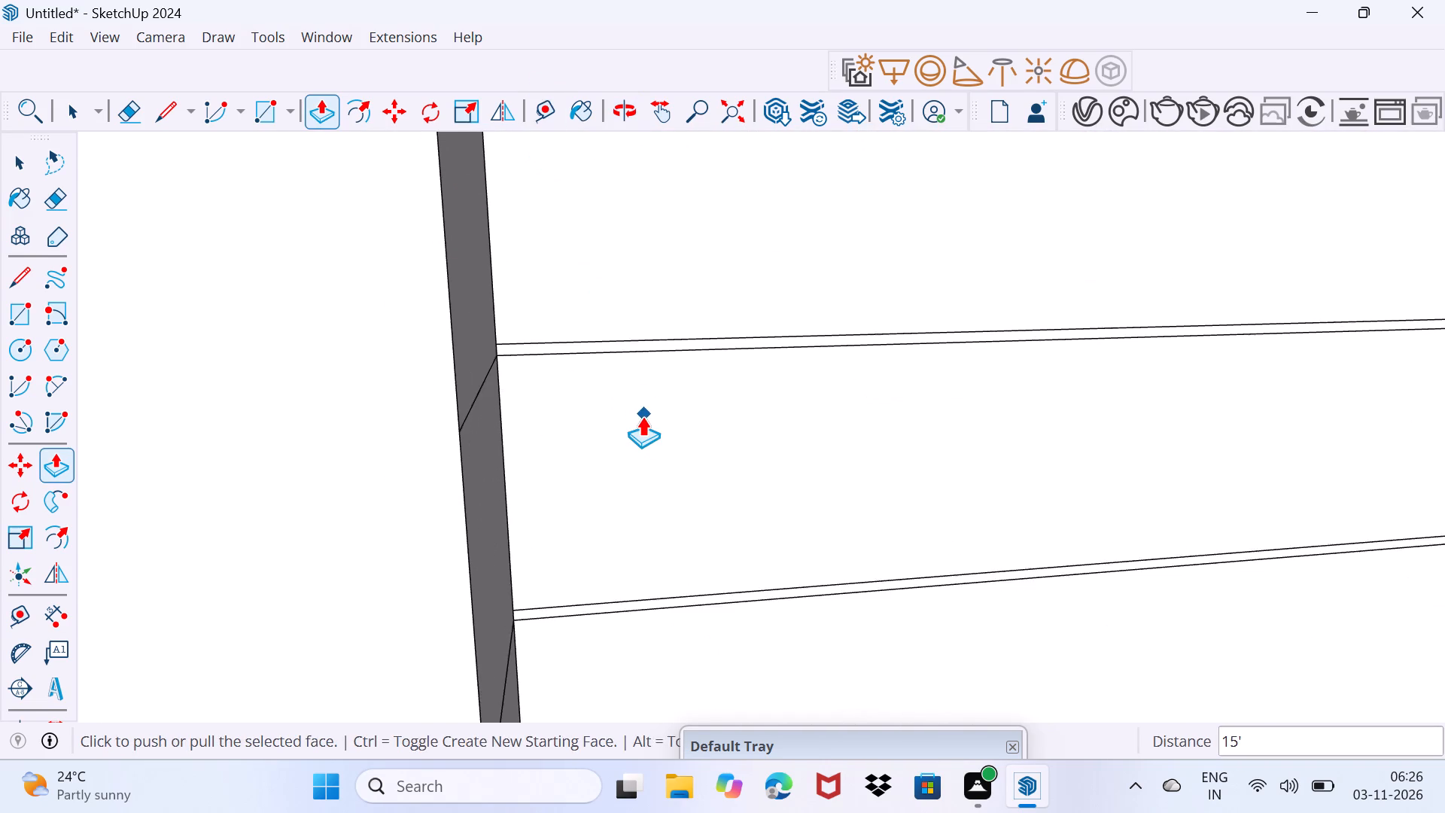
{"action": "middle_click_drag", "start_coordinate": [636, 416], "coordinate": [586, 410]}
{"action": "key", "text": "space"}
{"action": "scroll", "coordinate": [456, 346], "scroll_direction": "up", "scroll_amount": 7}
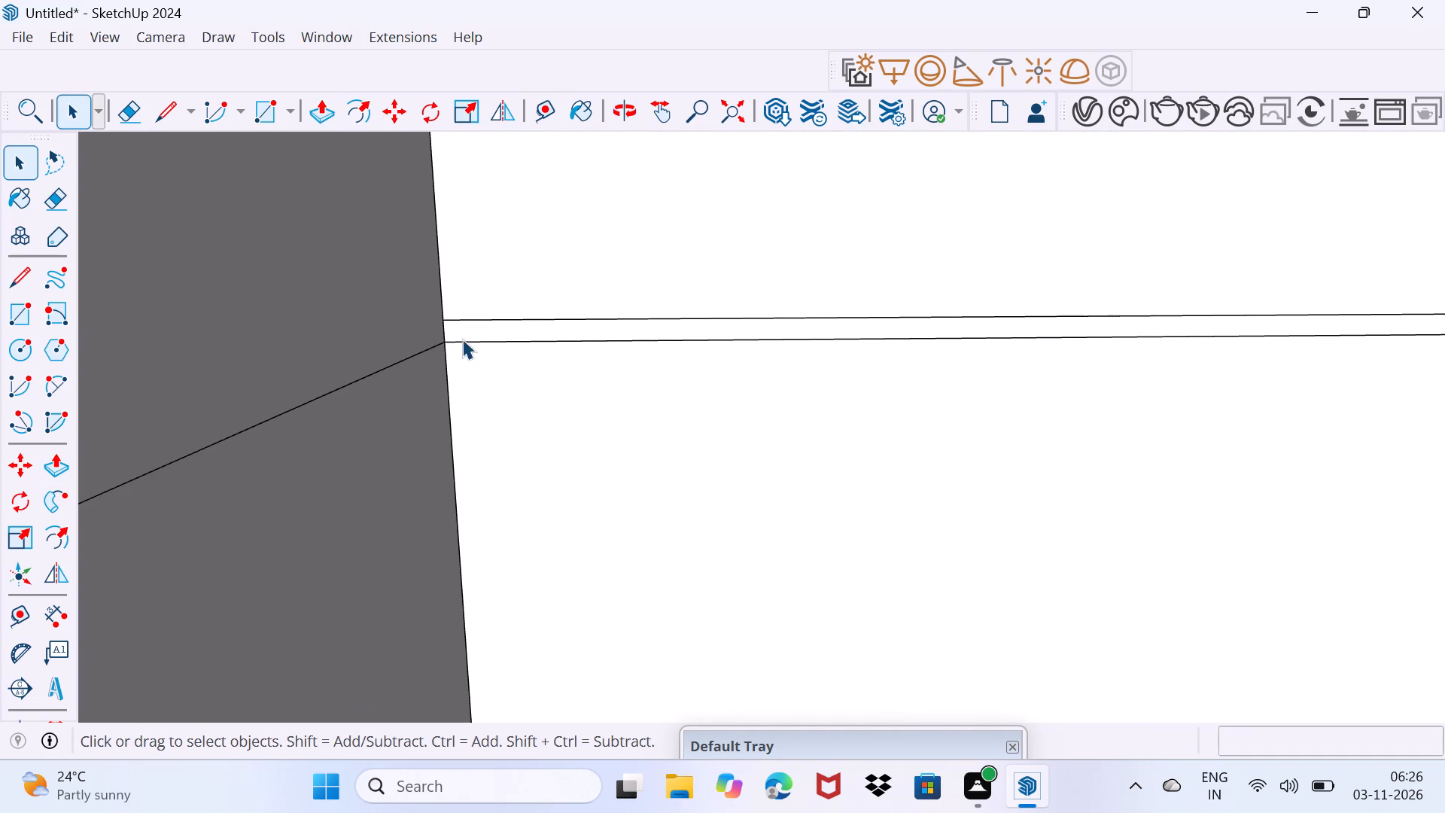
{"action": "left_click", "coordinate": [466, 330]}
{"action": "key", "text": "p"}
{"action": "left_click", "coordinate": [466, 330]}
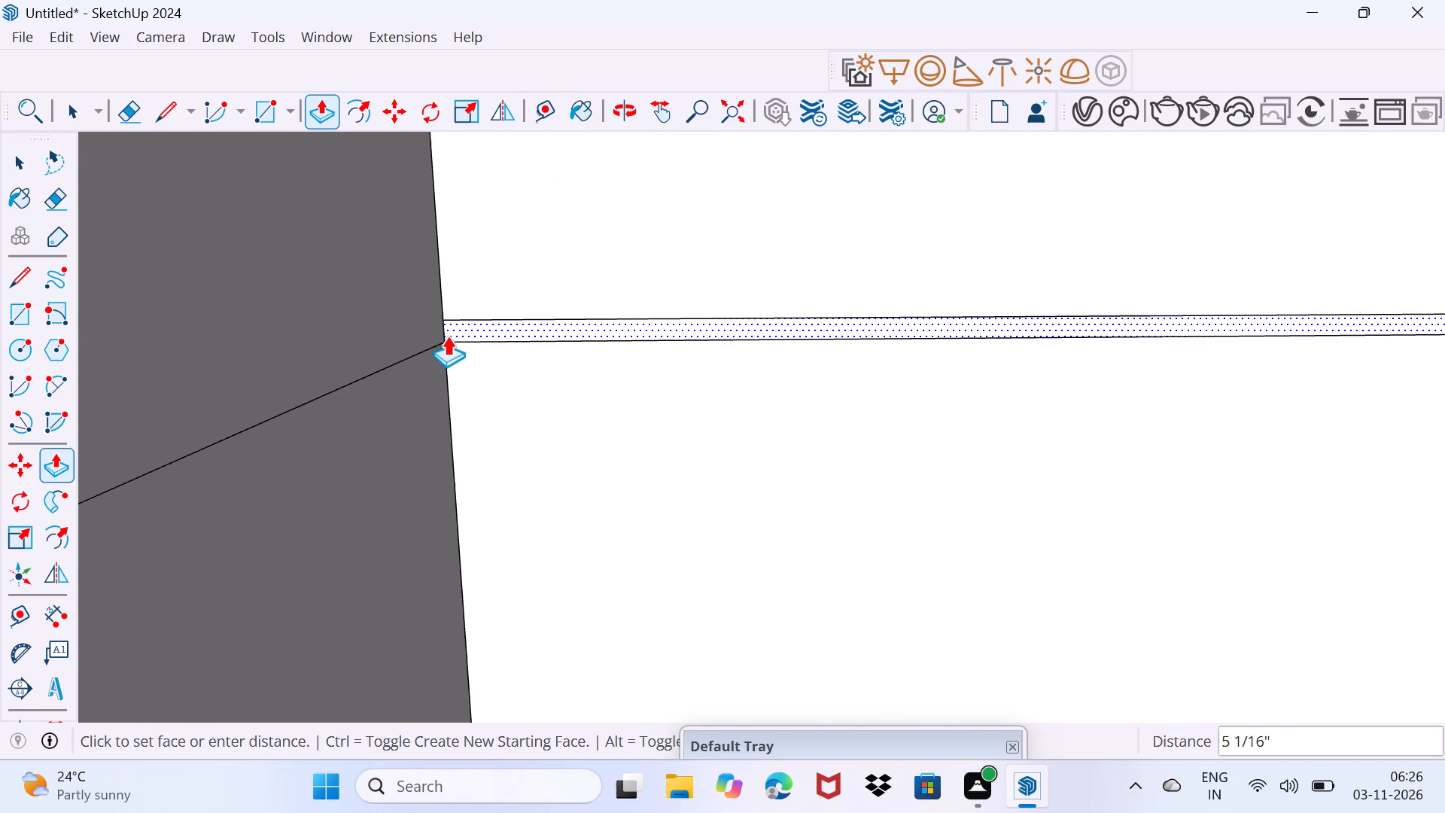
{"action": "scroll", "coordinate": [400, 365], "scroll_direction": "down", "scroll_amount": 15}
{"action": "left_click", "coordinate": [306, 393]}
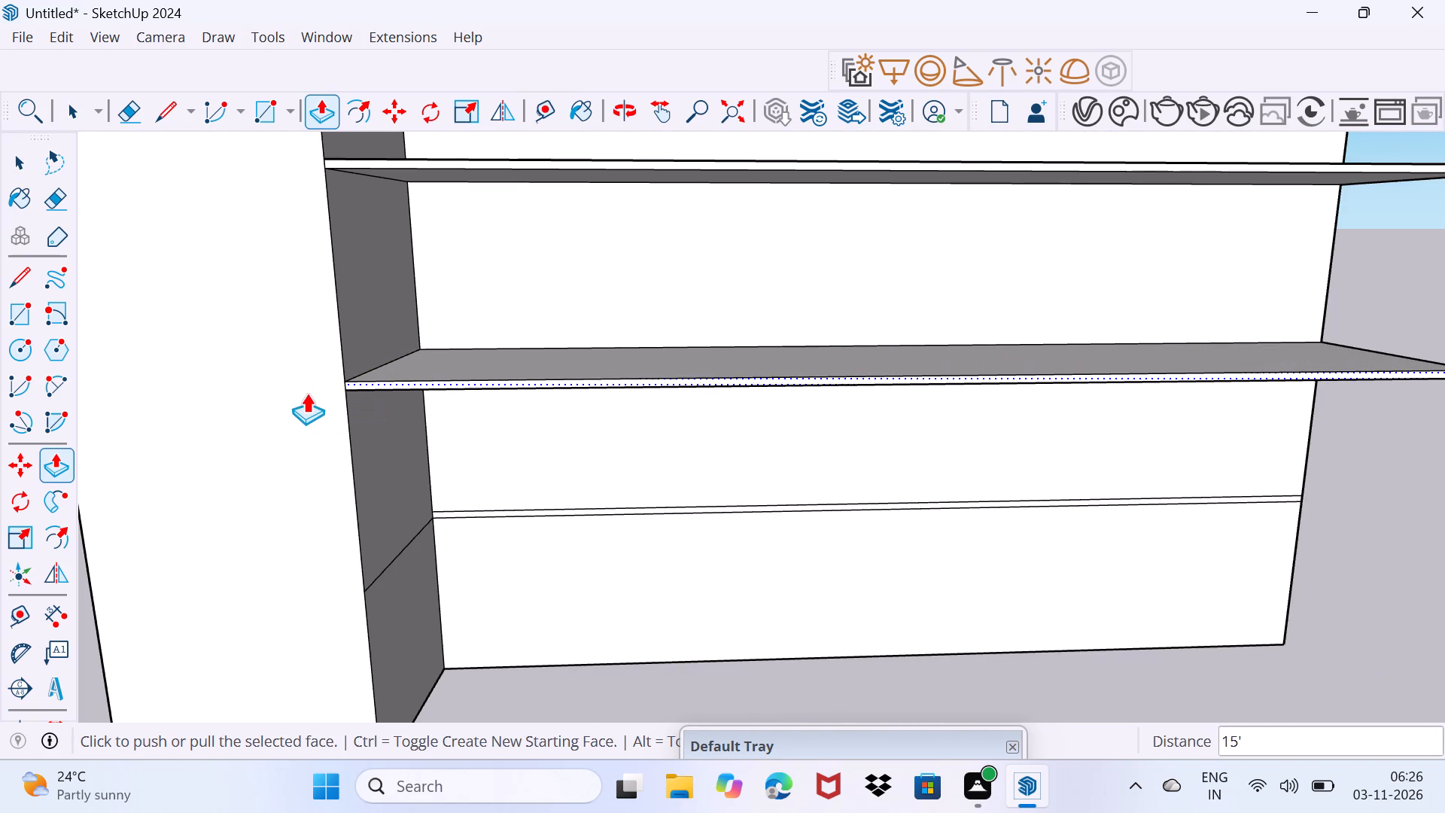
{"action": "key", "text": "space"}
Push/Pull the 6" band between the first and second storeys outward 15', flush with the projecting strip.
{"action": "scroll", "coordinate": [492, 534], "scroll_direction": "up", "scroll_amount": 7}
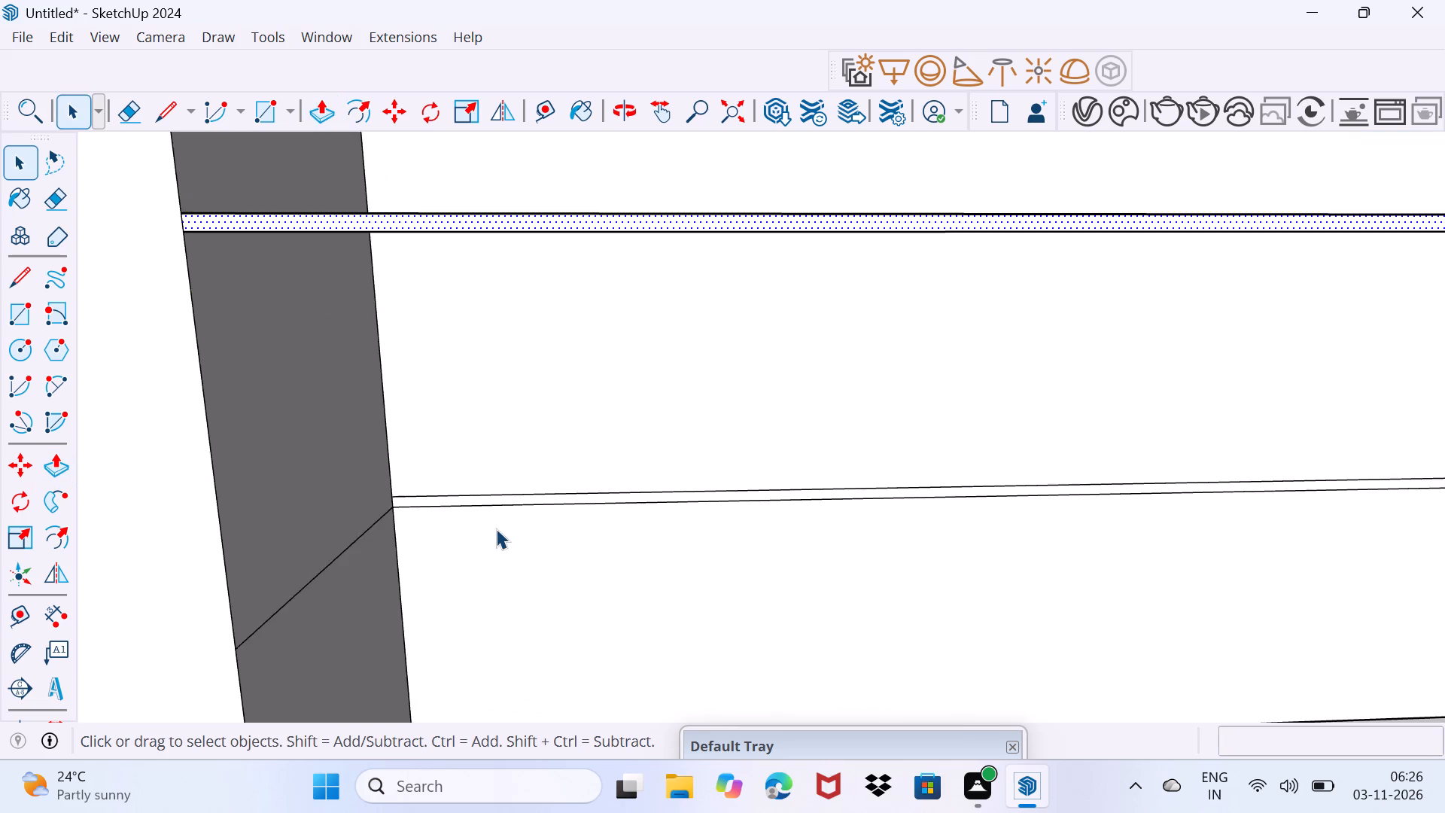
{"action": "scroll", "coordinate": [496, 528], "scroll_direction": "up", "scroll_amount": 3}
{"action": "left_click", "coordinate": [520, 477]}
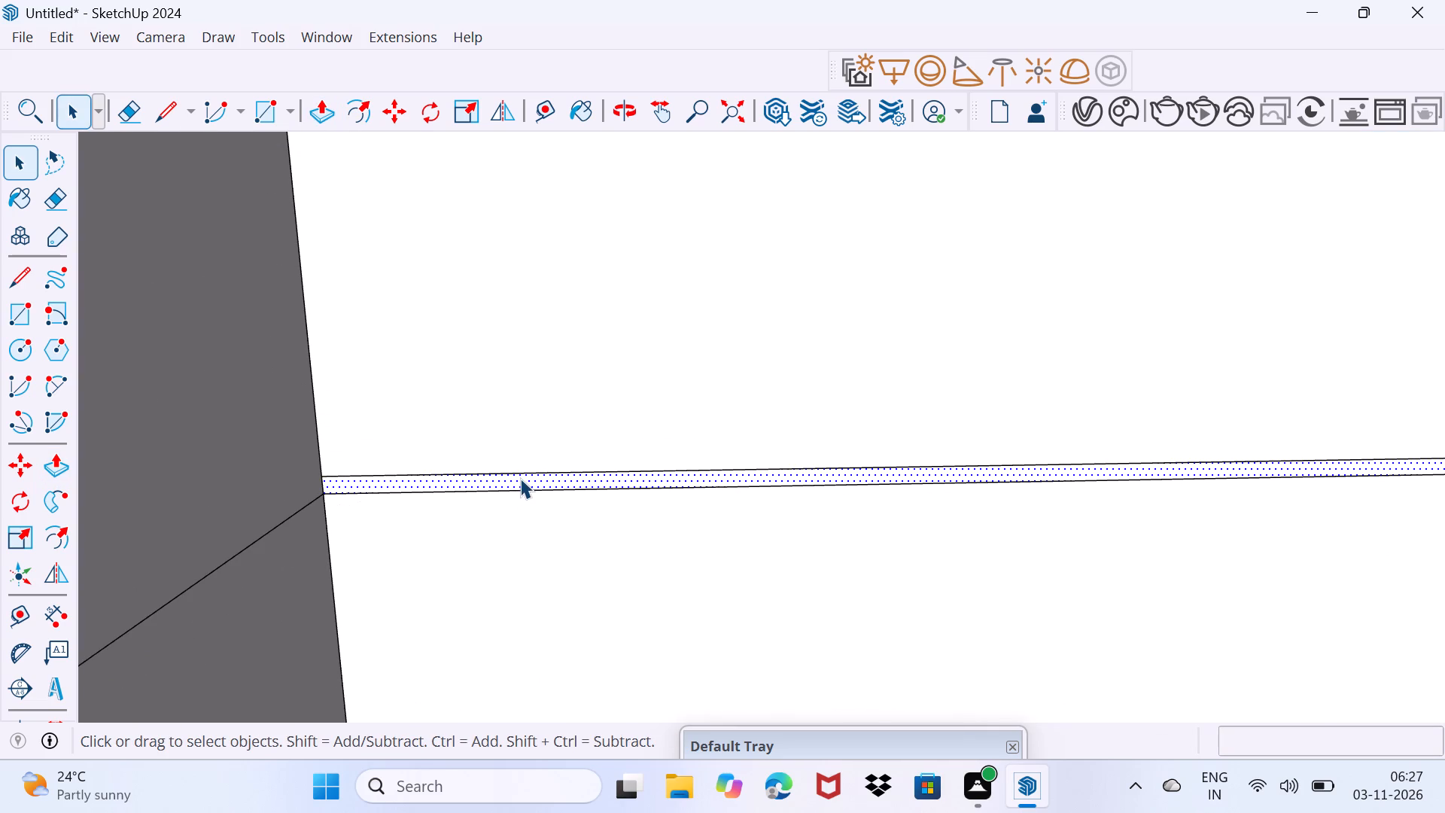
{"action": "key", "text": "p"}
{"action": "left_click", "coordinate": [520, 478]}
{"action": "scroll", "coordinate": [415, 522], "scroll_direction": "down", "scroll_amount": 5}
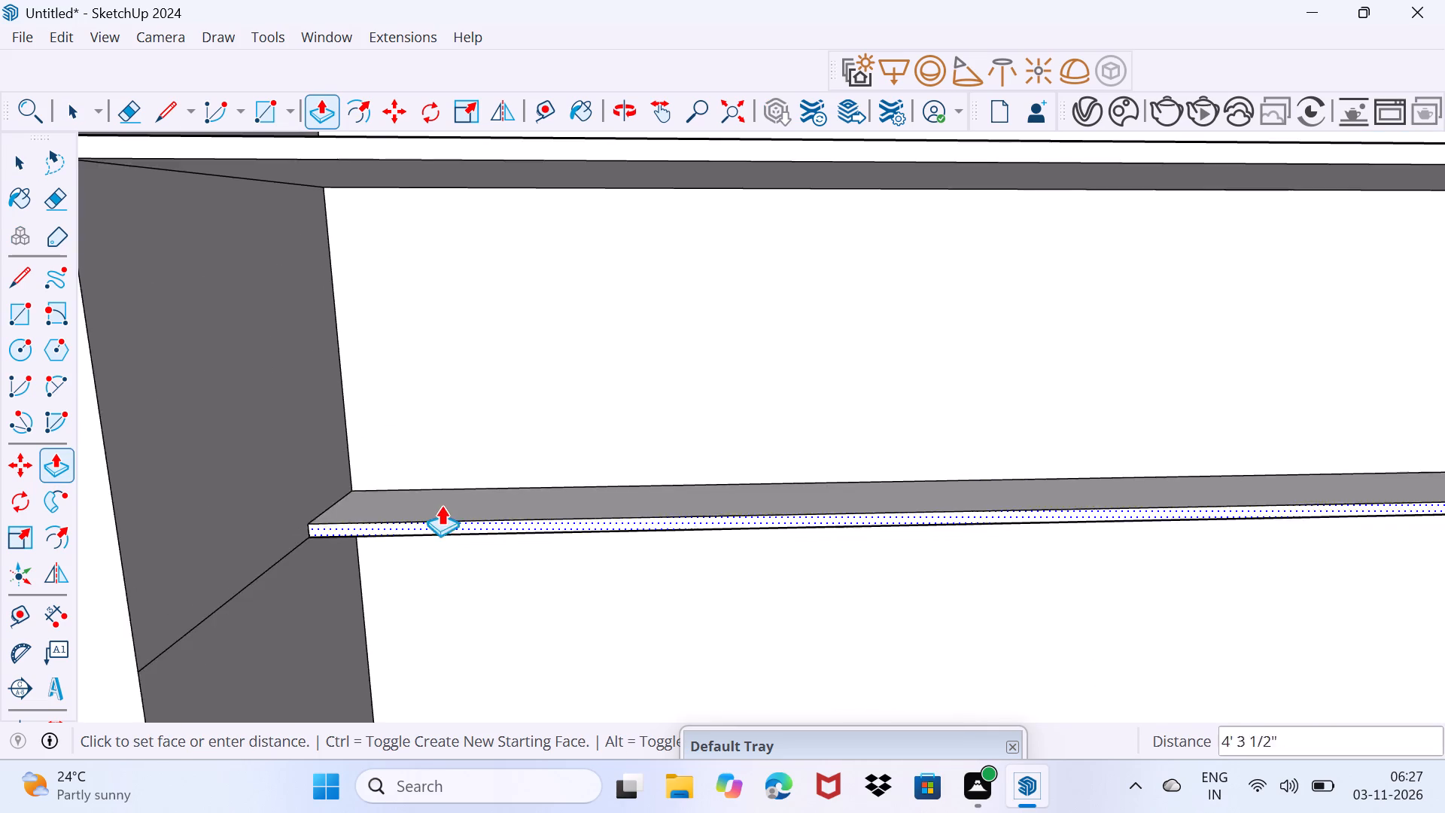
{"action": "scroll", "coordinate": [441, 505], "scroll_direction": "down", "scroll_amount": 14}
{"action": "left_click", "coordinate": [371, 495]}
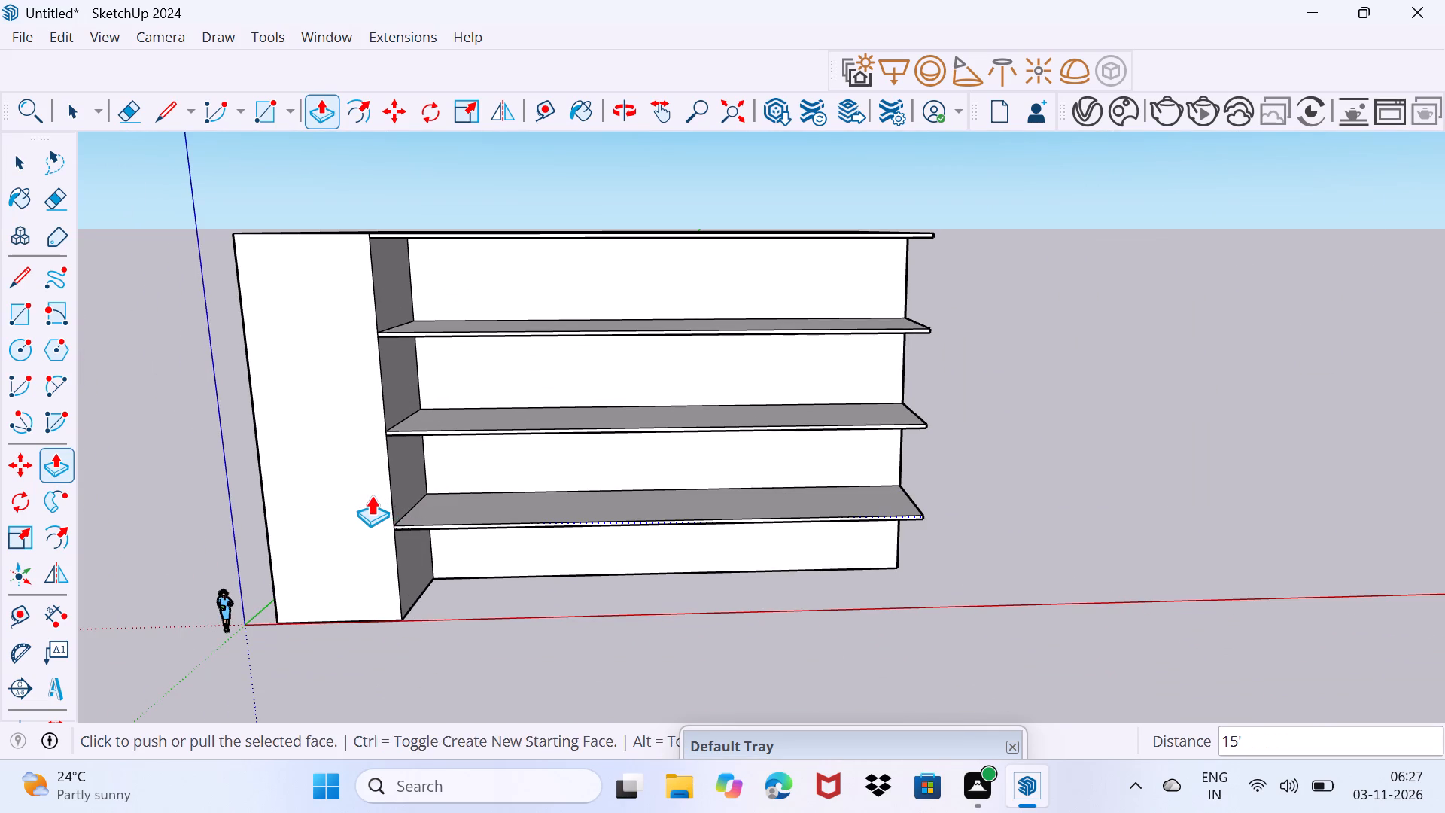
{"action": "key", "text": "space"}
Draw a vertical rectangle about 13' 10 1/2" by 37' across the slab fronts, from the roof slab down to the lowest slab.
{"action": "left_click_drag", "start_coordinate": [371, 495], "coordinate": [412, 459]}
{"action": "middle_click_drag", "start_coordinate": [403, 452], "coordinate": [305, 329]}
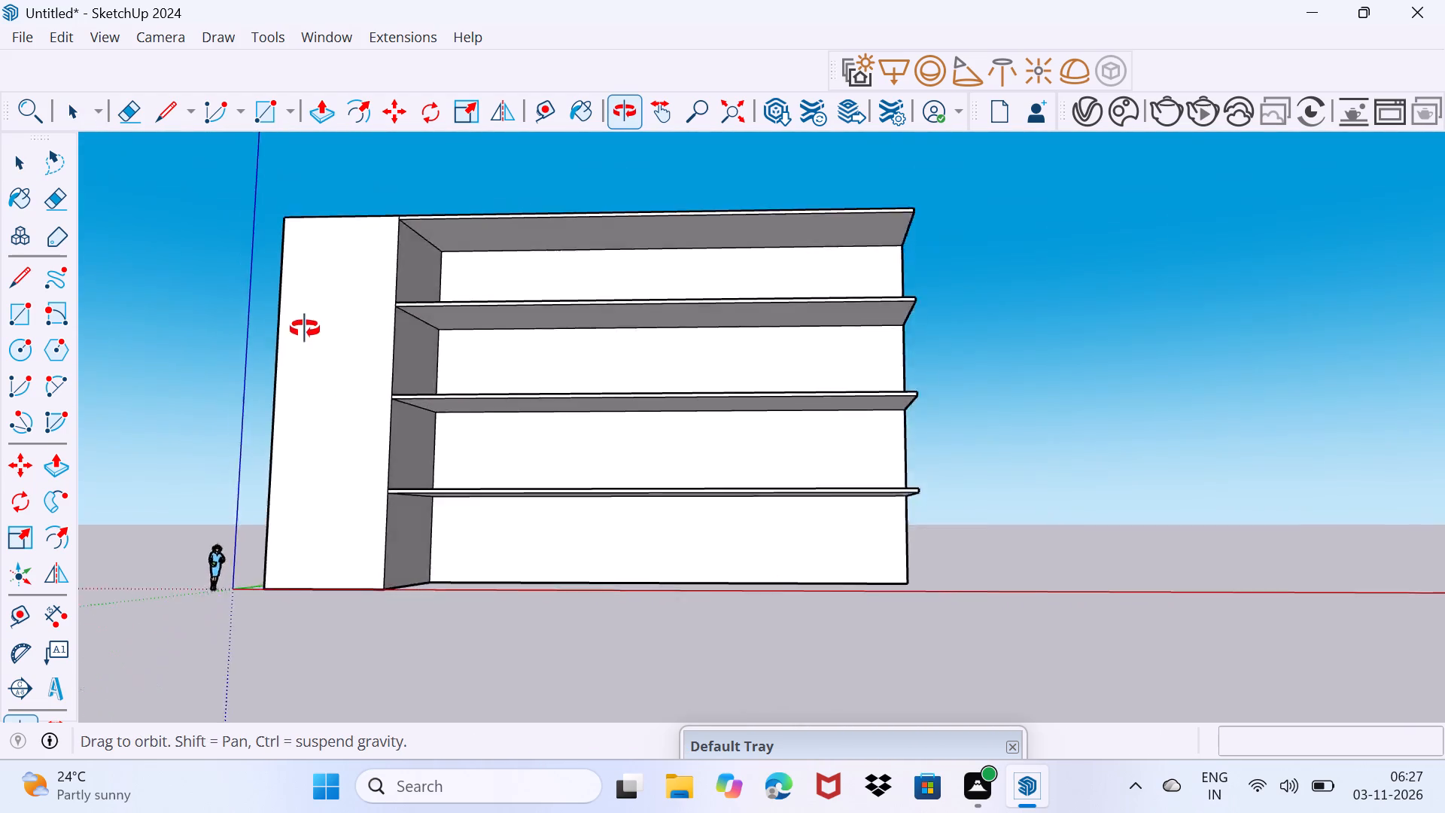
{"action": "middle_click_drag", "start_coordinate": [305, 329], "coordinate": [525, 397]}
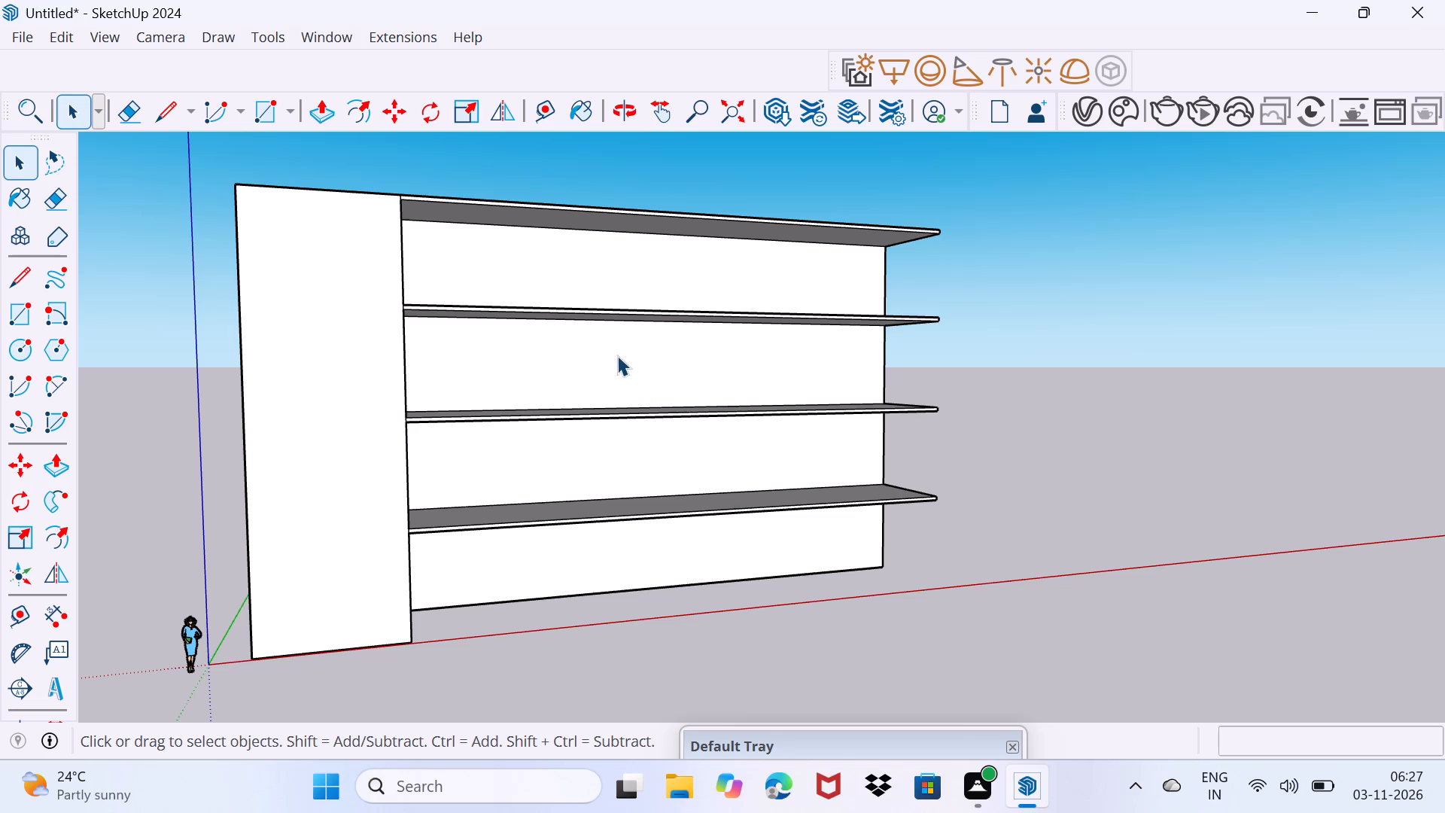
{"action": "key", "text": "r"}
{"action": "middle_click_drag", "start_coordinate": [628, 319], "coordinate": [598, 322]}
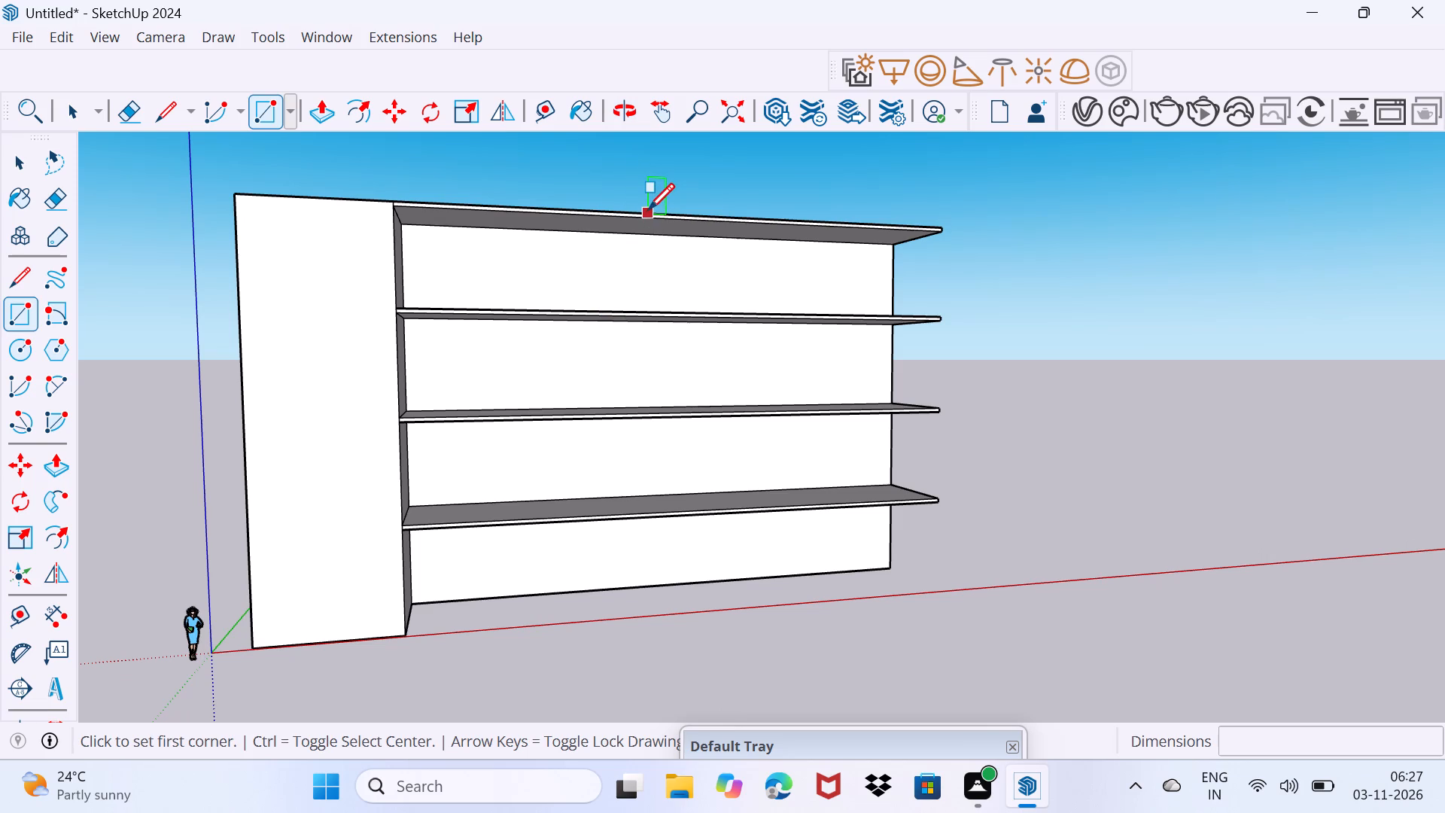
{"action": "left_click", "coordinate": [648, 209]}
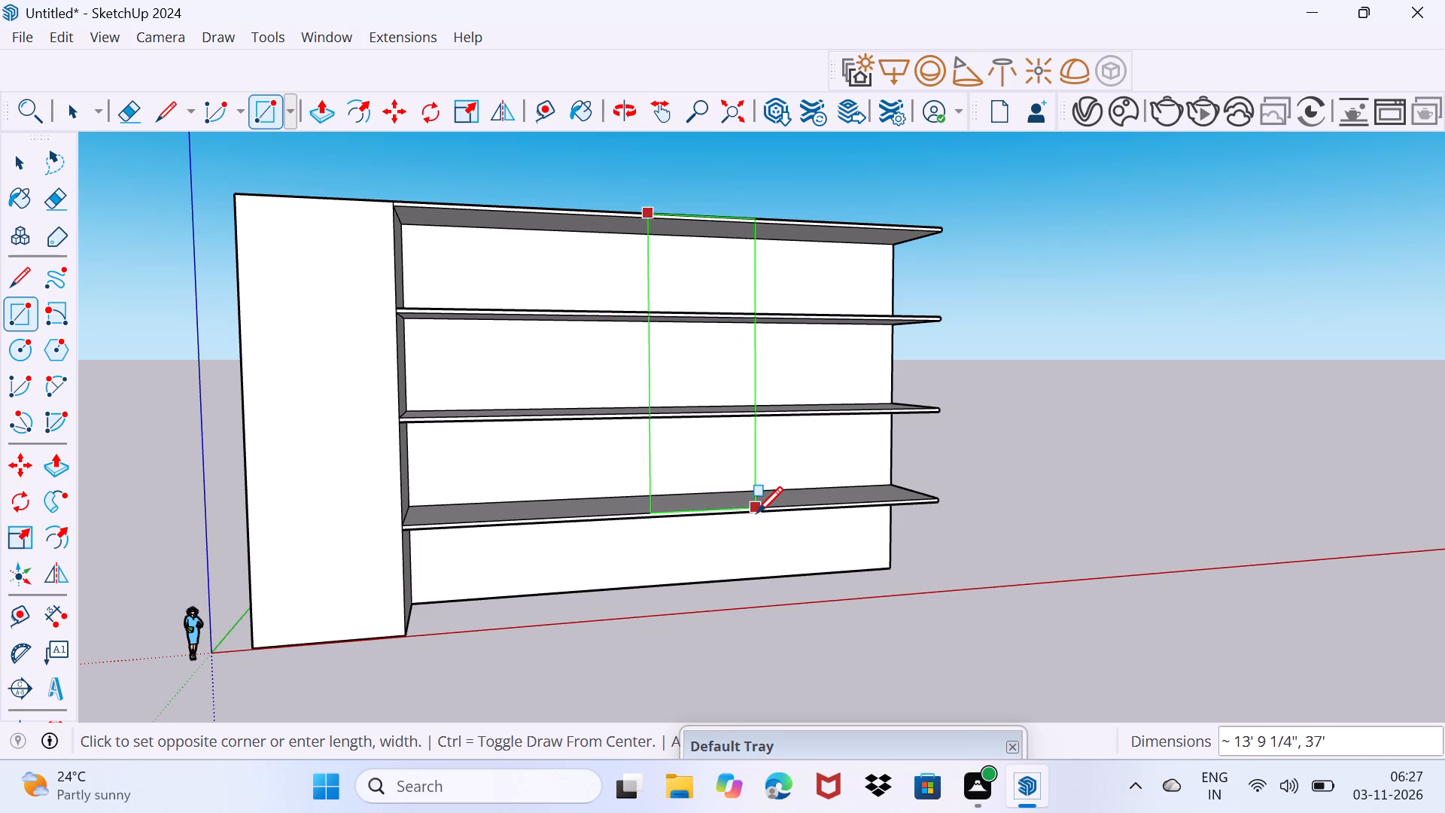
{"action": "left_click", "coordinate": [756, 513]}
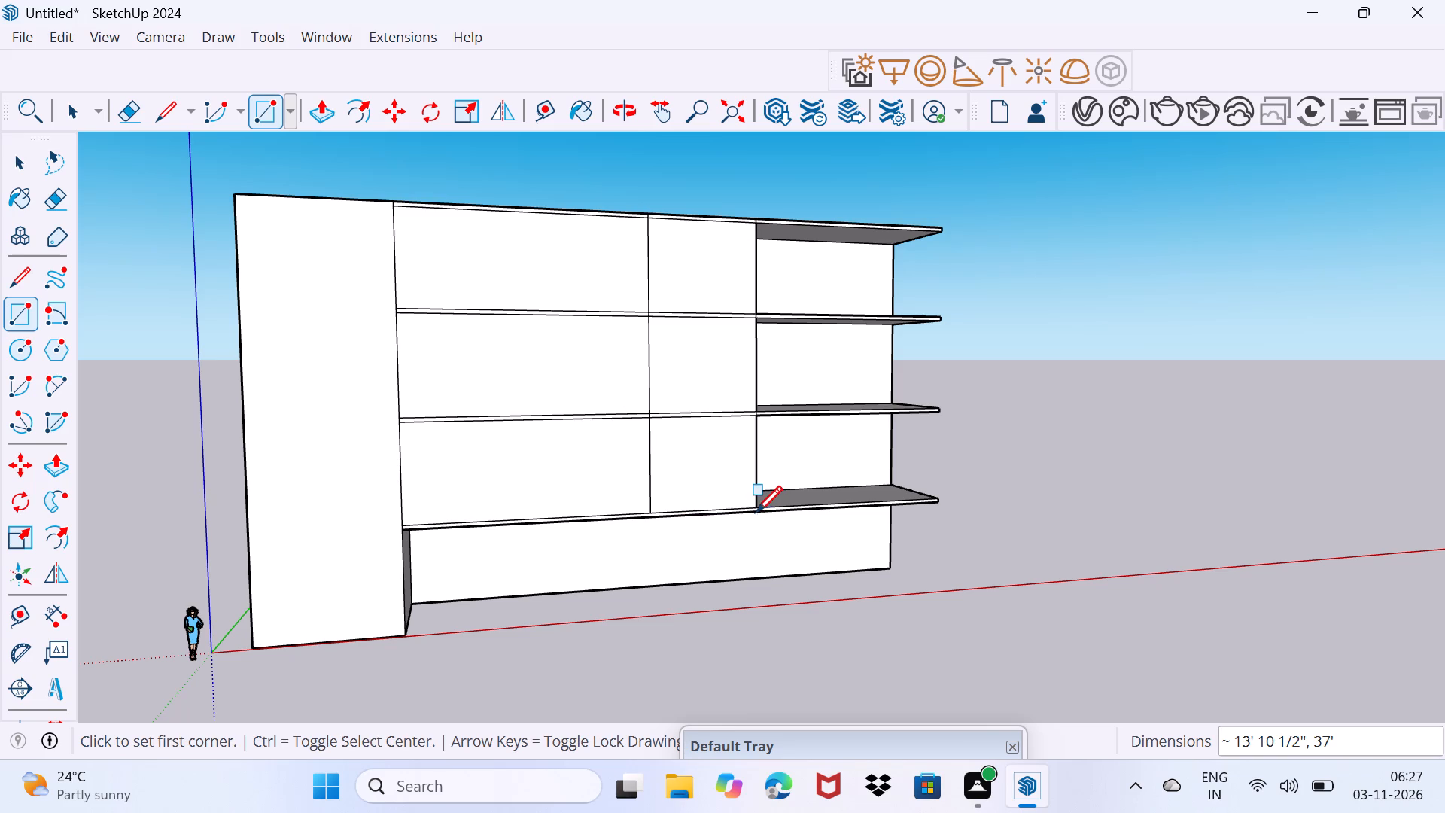
Delete the three faces filling the openings between the slabs, from the projecting strip to the new rectangular panel.
{"action": "key", "text": "space"}
{"action": "left_click", "coordinate": [599, 466]}
{"action": "key", "text": "Delete"}
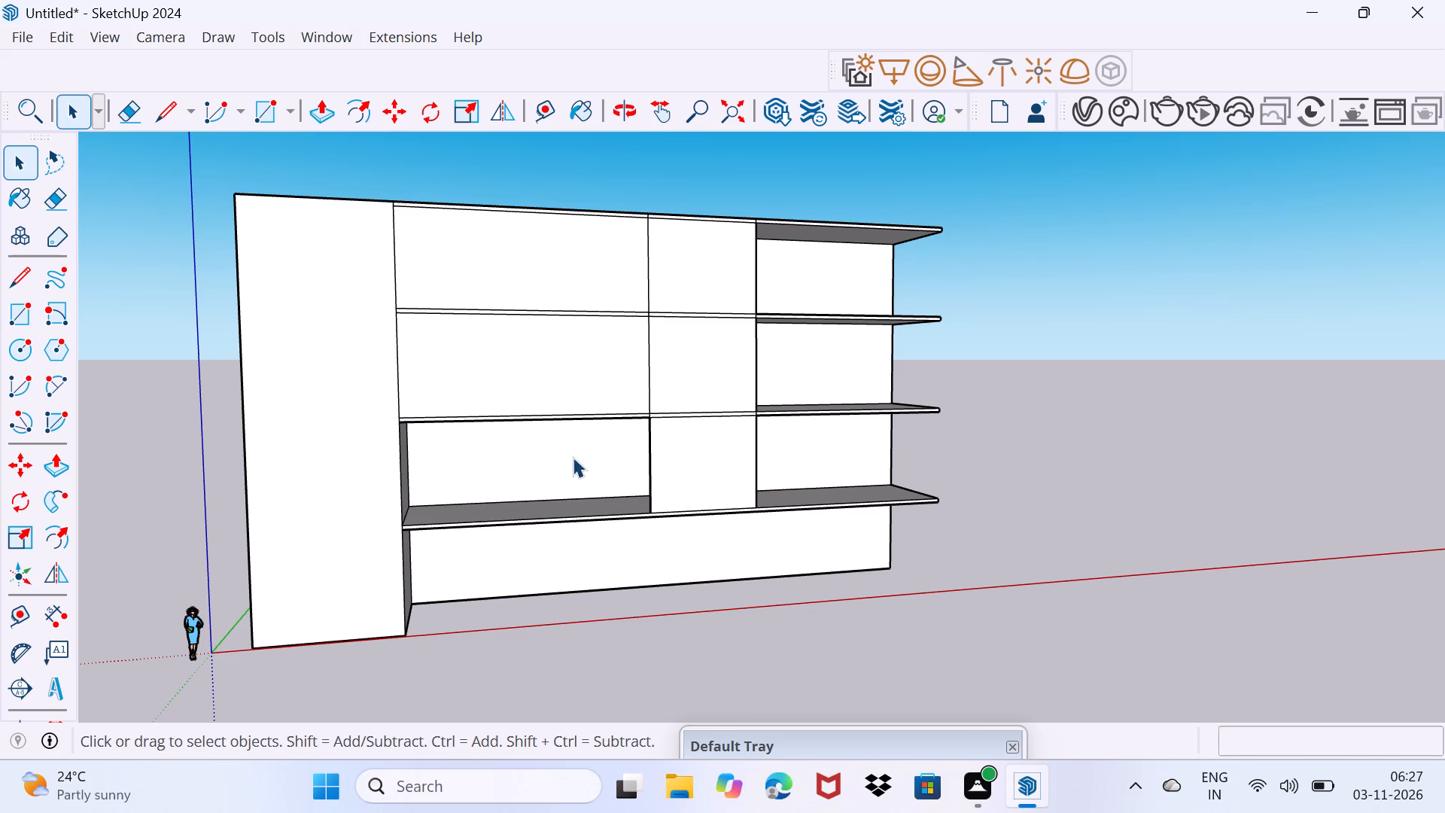
{"action": "left_click", "coordinate": [566, 376]}
{"action": "key", "text": "Delete"}
{"action": "left_click", "coordinate": [535, 263]}
{"action": "key", "text": "Delete"}
Push/Pull the inner face of the panel's second-storey segment inward 1".
{"action": "middle_click_drag", "start_coordinate": [571, 379], "coordinate": [627, 383]}
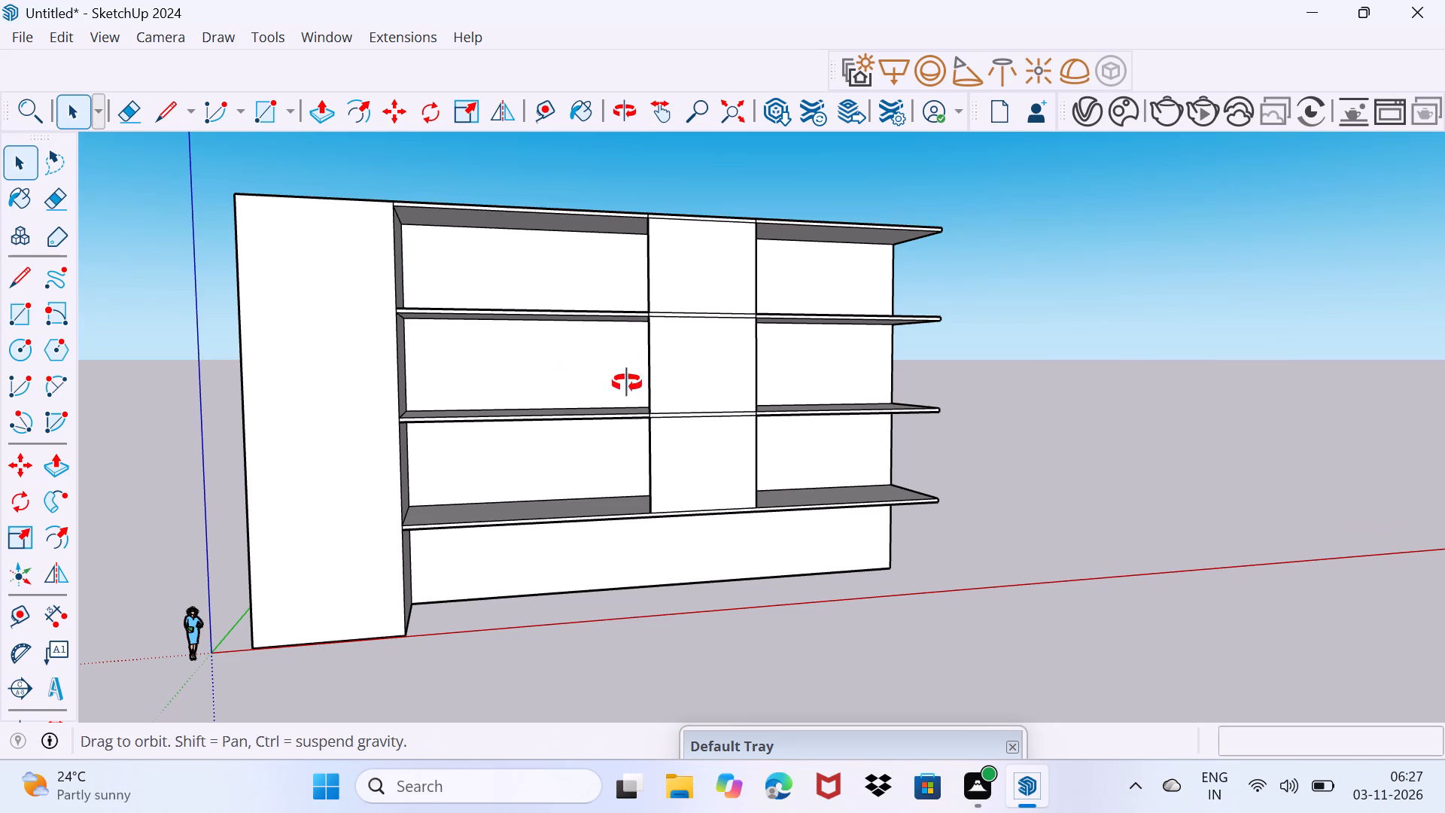
{"action": "middle_click_drag", "start_coordinate": [627, 383], "coordinate": [869, 460]}
{"action": "scroll", "coordinate": [688, 453], "scroll_direction": "up", "scroll_amount": 1}
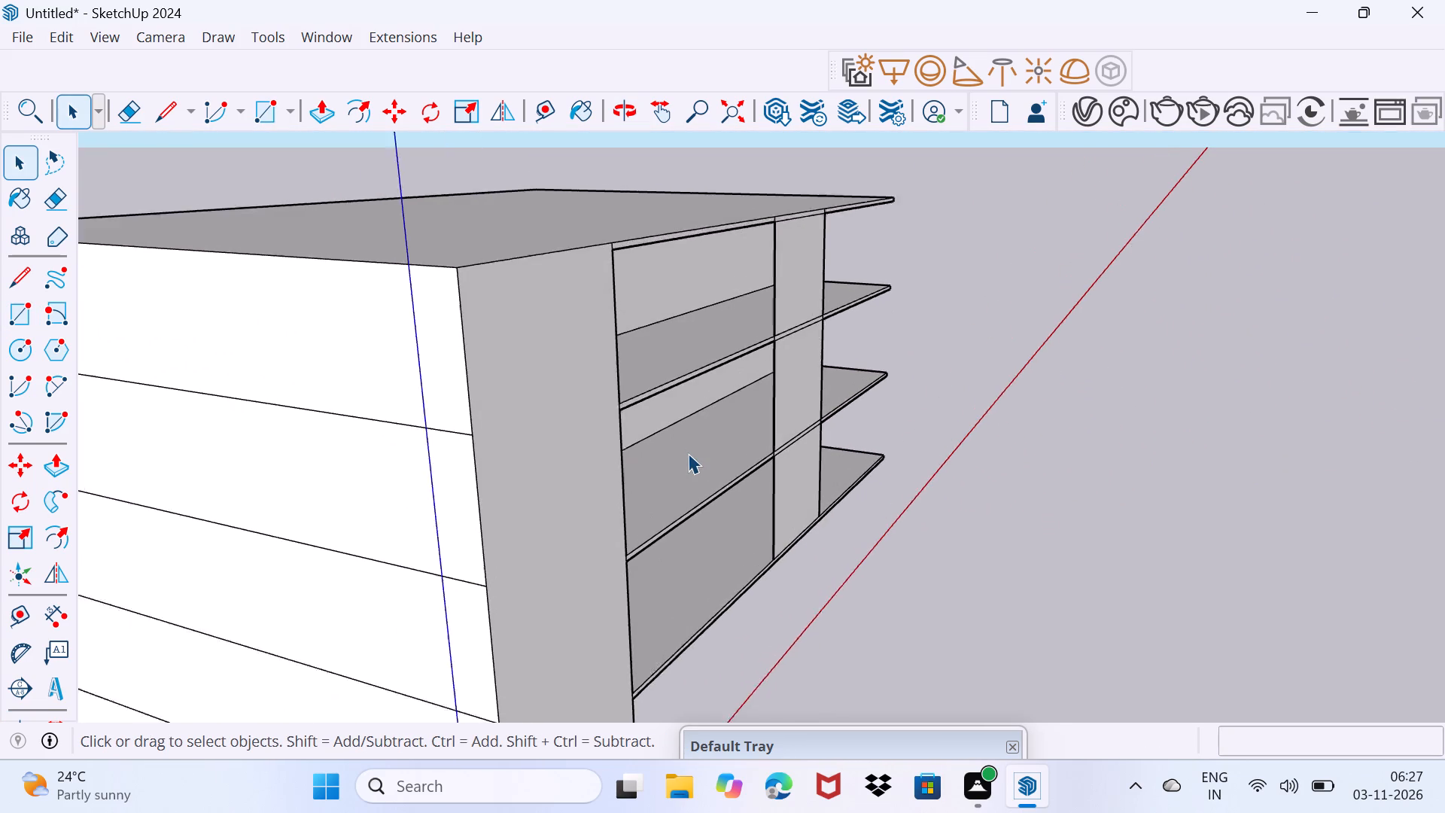
{"action": "scroll", "coordinate": [688, 453], "scroll_direction": "up", "scroll_amount": 3}
{"action": "scroll", "coordinate": [704, 448], "scroll_direction": "down", "scroll_amount": 13}
{"action": "middle_click_drag", "start_coordinate": [707, 465], "coordinate": [704, 464]}
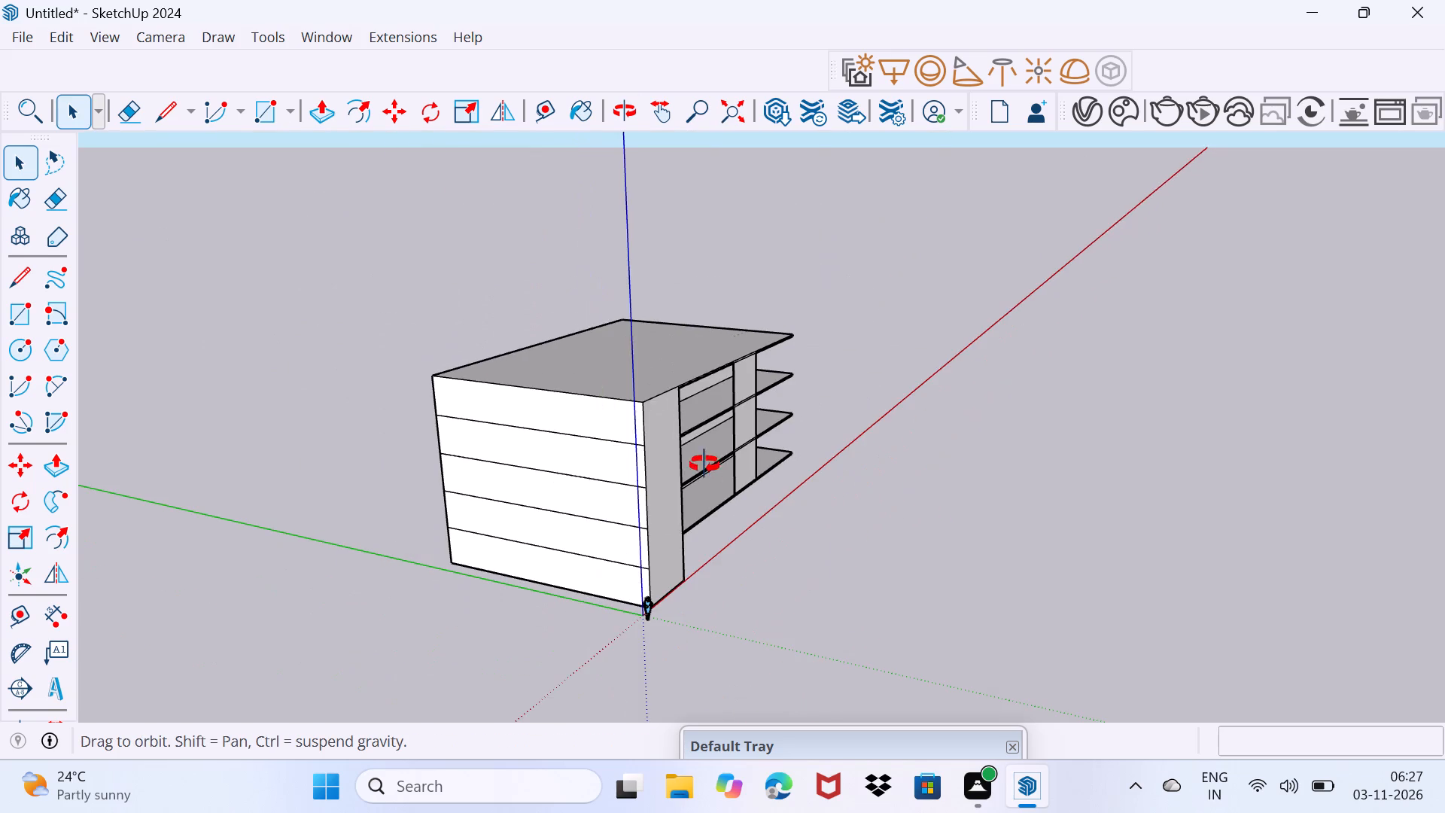
{"action": "middle_click_drag", "start_coordinate": [704, 464], "coordinate": [403, 305]}
{"action": "scroll", "coordinate": [834, 438], "scroll_direction": "up", "scroll_amount": 2}
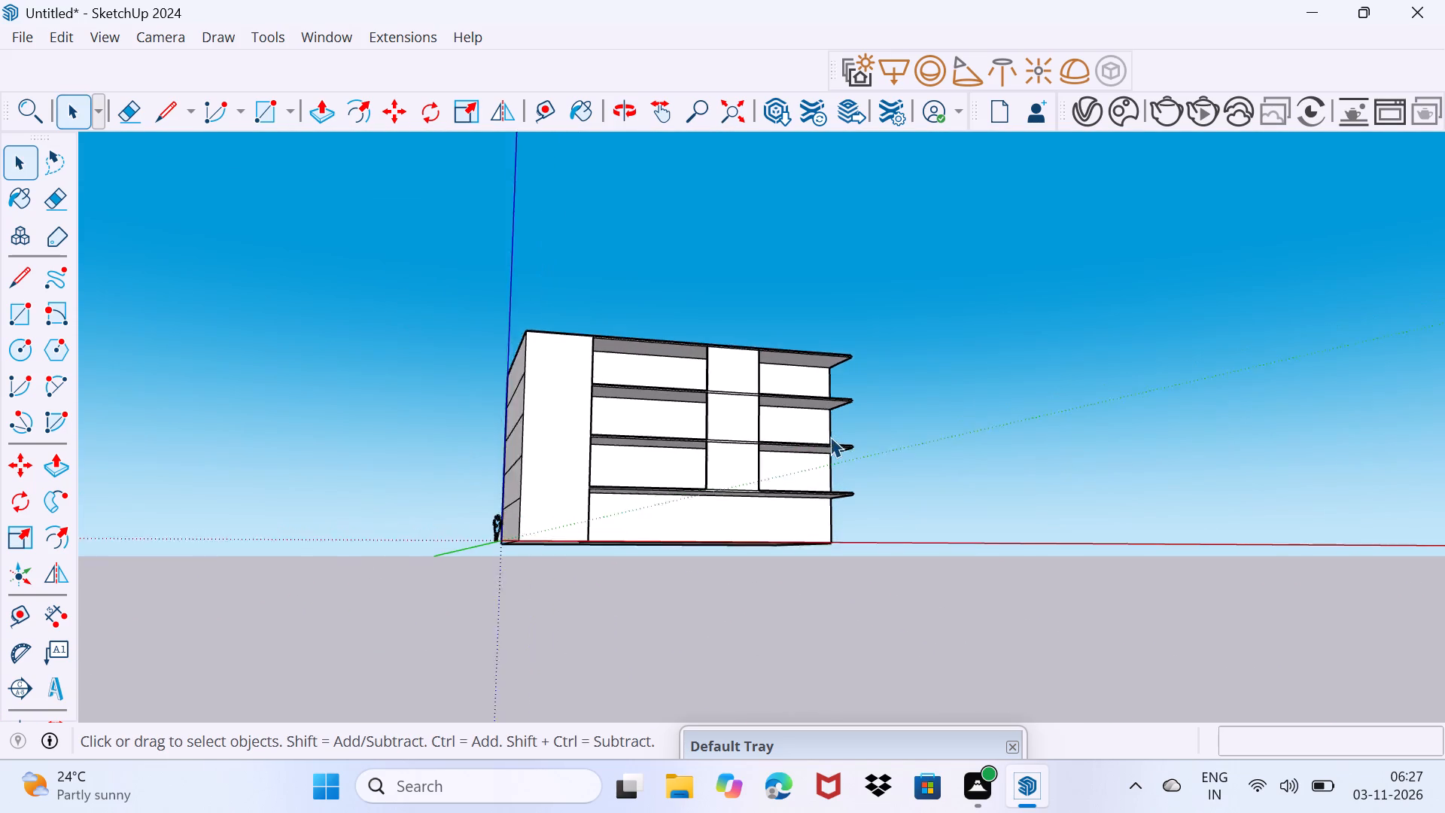
{"action": "scroll", "coordinate": [830, 437], "scroll_direction": "up", "scroll_amount": 2}
{"action": "scroll", "coordinate": [641, 461], "scroll_direction": "up", "scroll_amount": 9}
{"action": "middle_click_drag", "start_coordinate": [970, 498], "coordinate": [406, 461]}
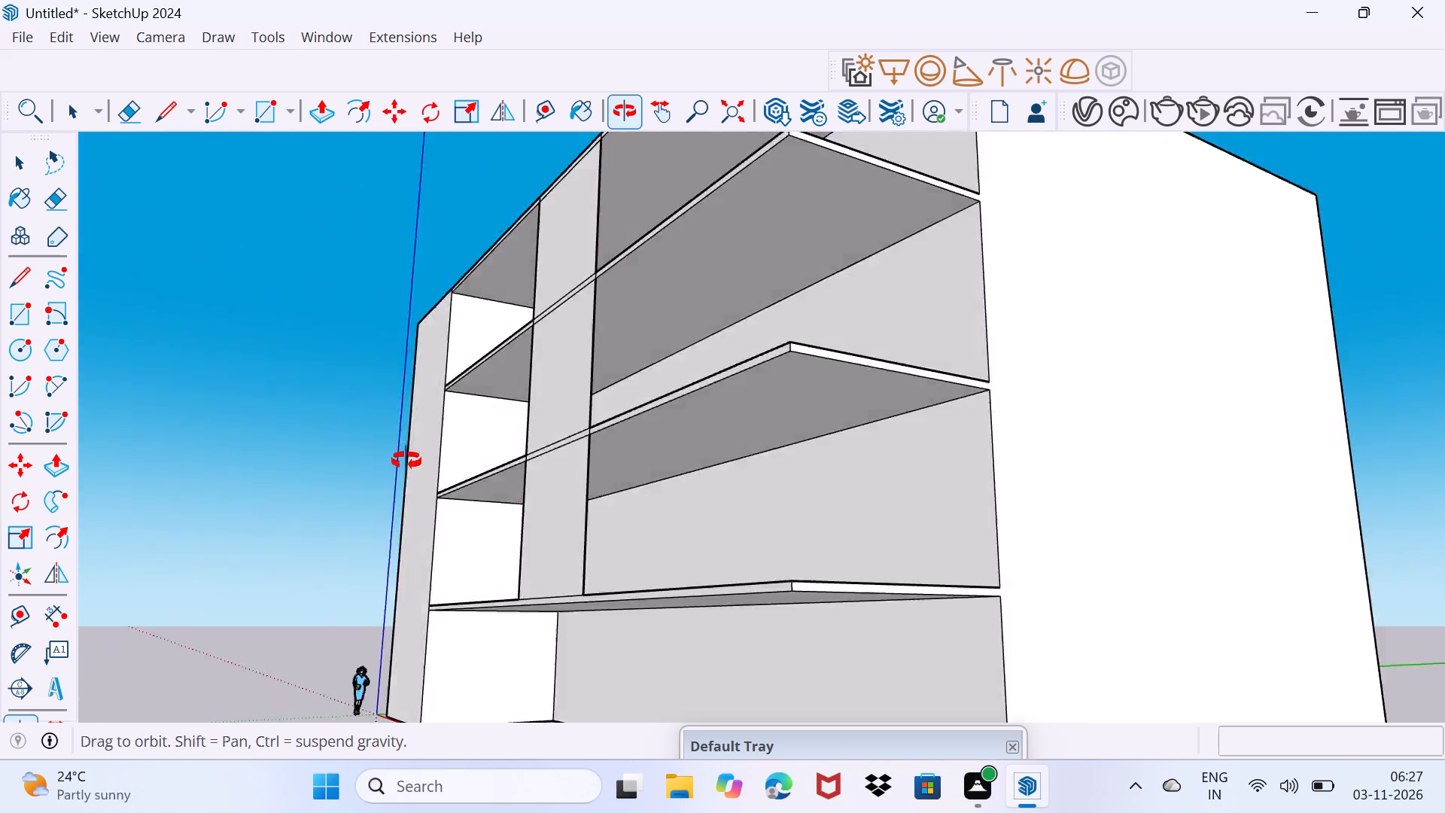
{"action": "middle_click_drag", "start_coordinate": [406, 461], "coordinate": [276, 483]}
{"action": "scroll", "coordinate": [650, 554], "scroll_direction": "up", "scroll_amount": 5}
{"action": "left_click", "coordinate": [500, 518]}
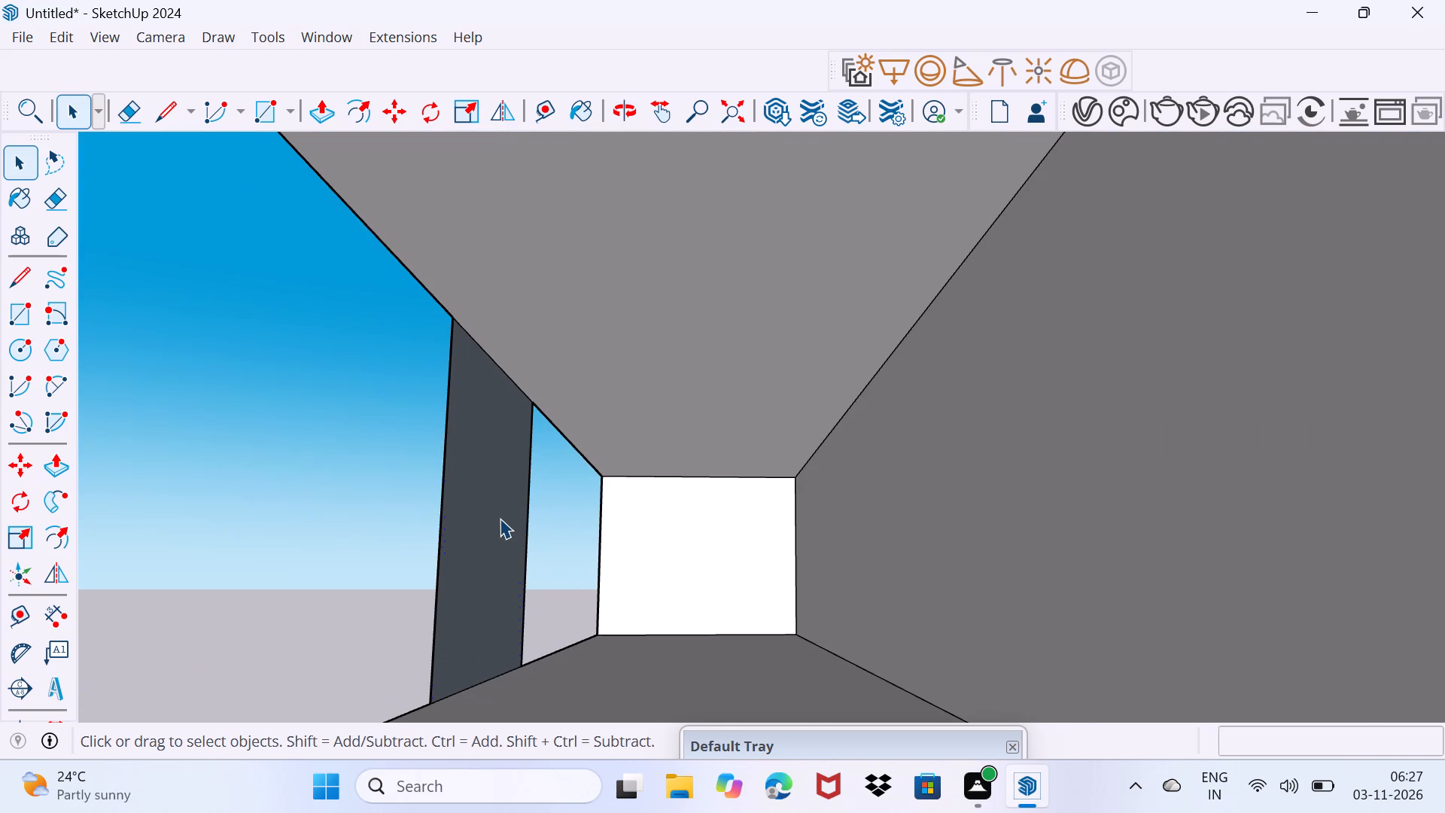
{"action": "key", "text": "p"}
{"action": "left_click", "coordinate": [503, 519]}
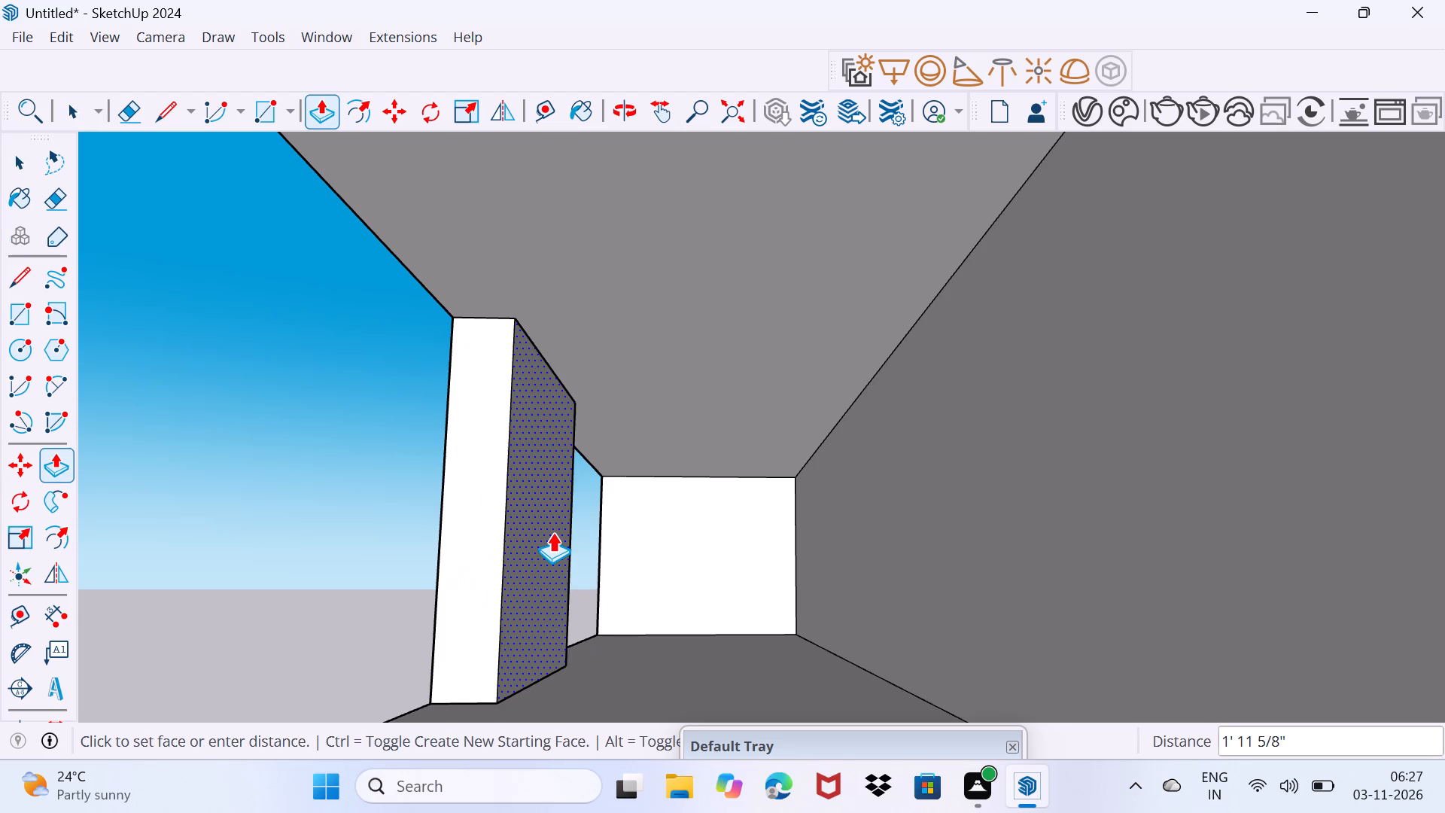
{"action": "key", "text": "1"}
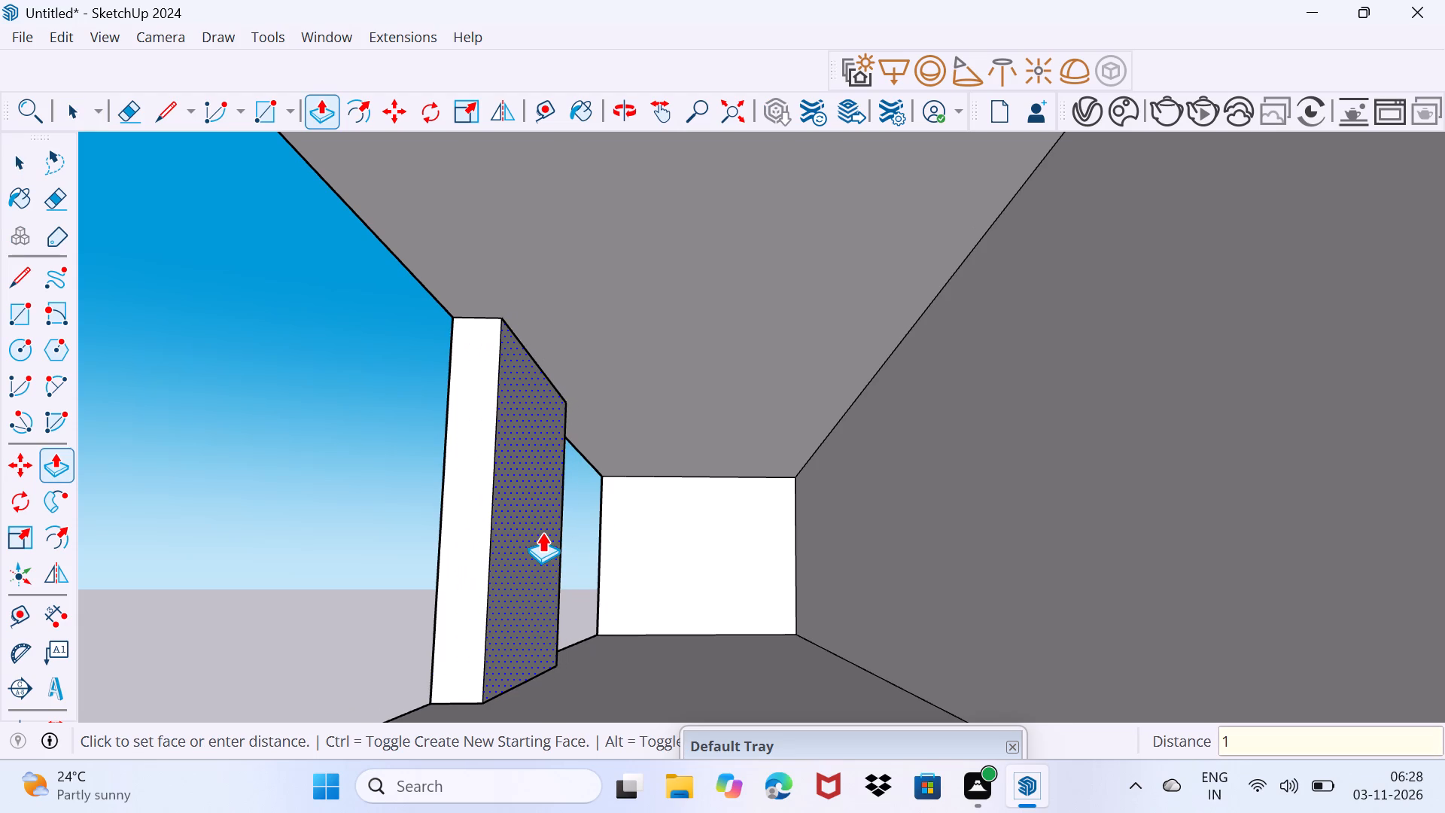
{"action": "key", "text": "shift+quotedbl"}
{"action": "key", "text": "Return"}
Push/Pull the inner face of the panel's second-storey segment inward by a further 6".
{"action": "left_click", "coordinate": [488, 514]}
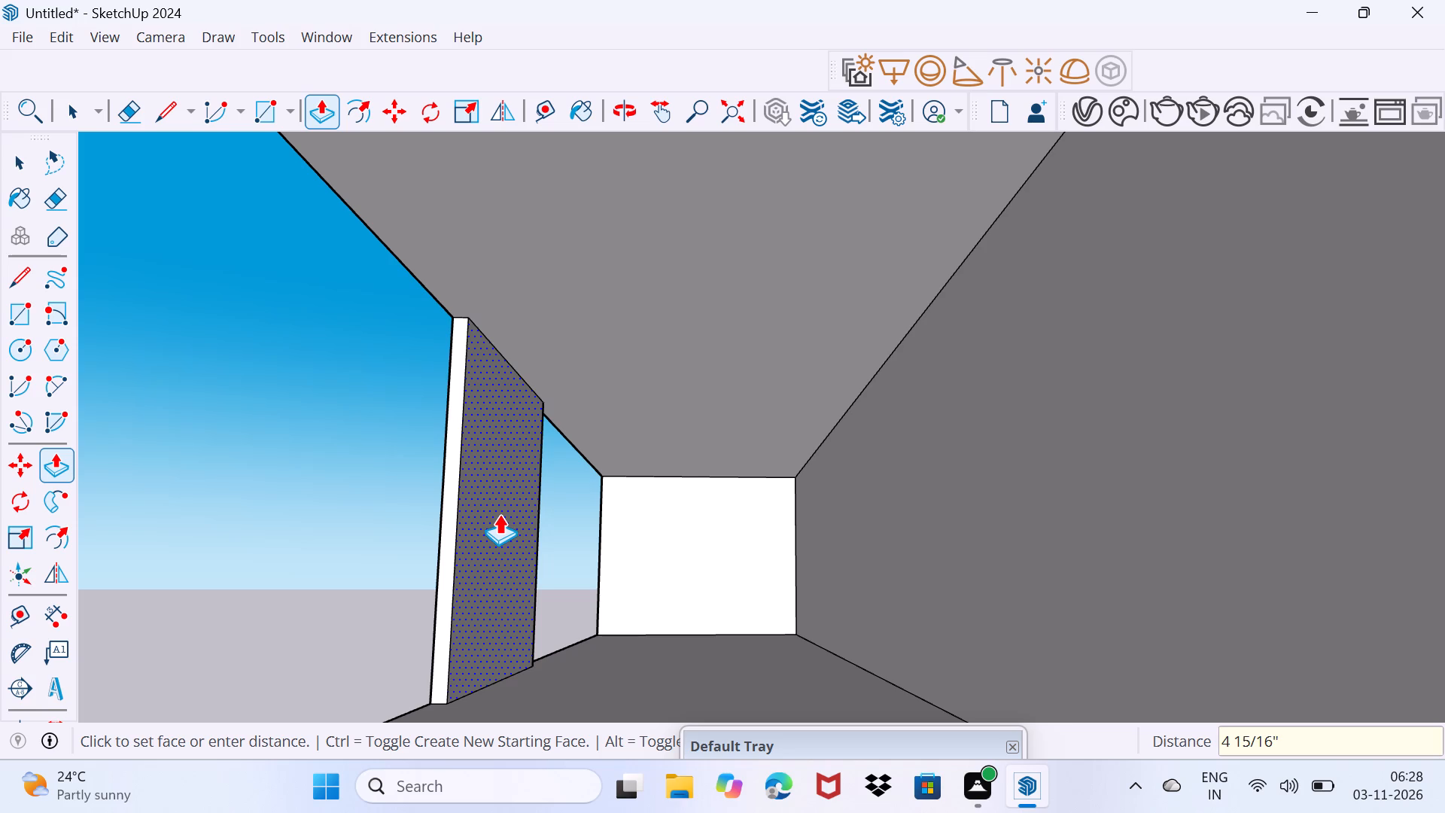
{"action": "type", "text": "6\""}
{"action": "key", "text": "Return"}
Repeat the 6" Push/Pull twice on the inner face of another, still thin panel segment above the second storey.
{"action": "middle_click_drag", "start_coordinate": [471, 517], "coordinate": [734, 544]}
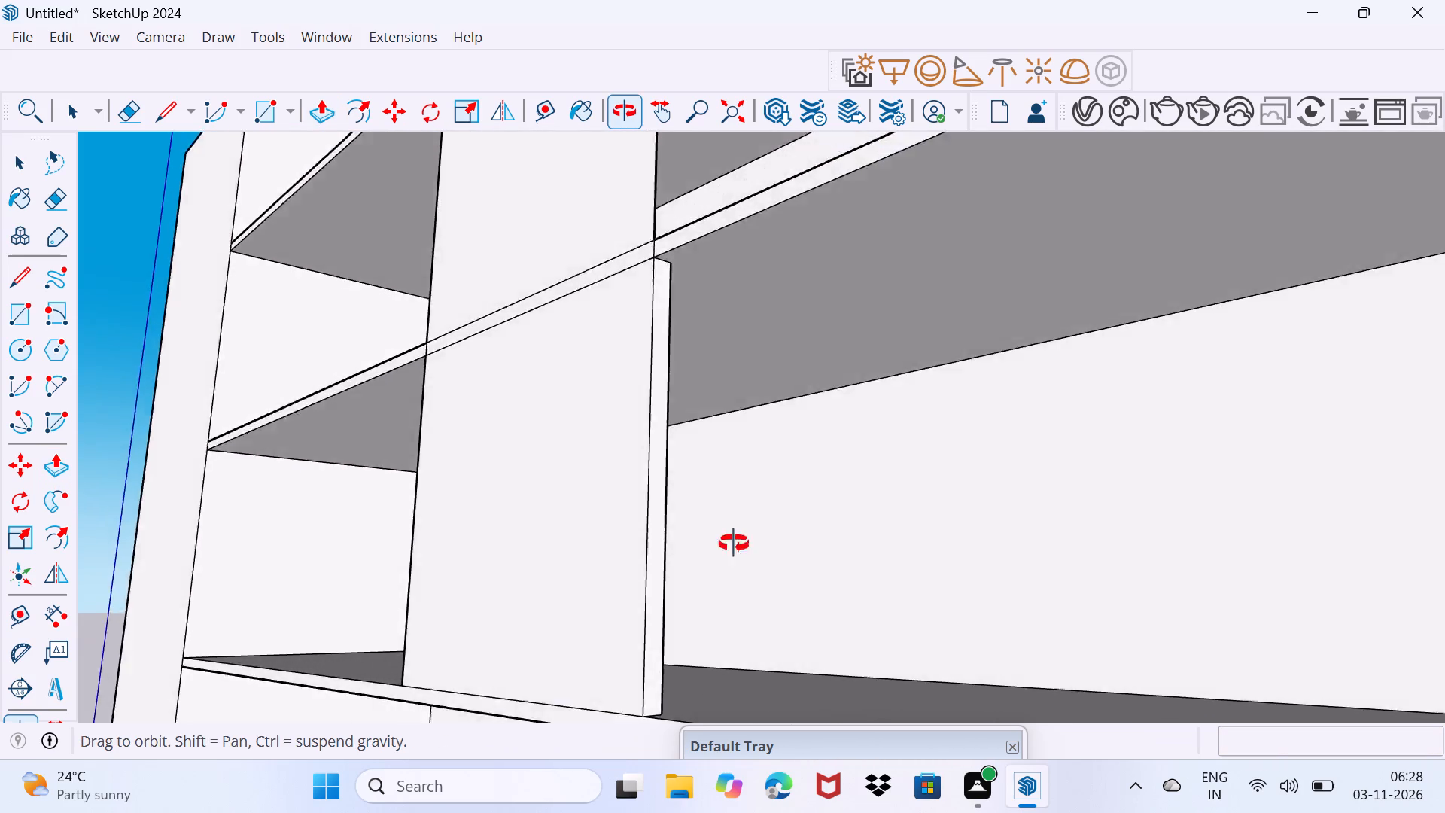
{"action": "middle_click_drag", "start_coordinate": [734, 544], "coordinate": [713, 574]}
{"action": "middle_click_drag", "start_coordinate": [658, 324], "coordinate": [443, 450]}
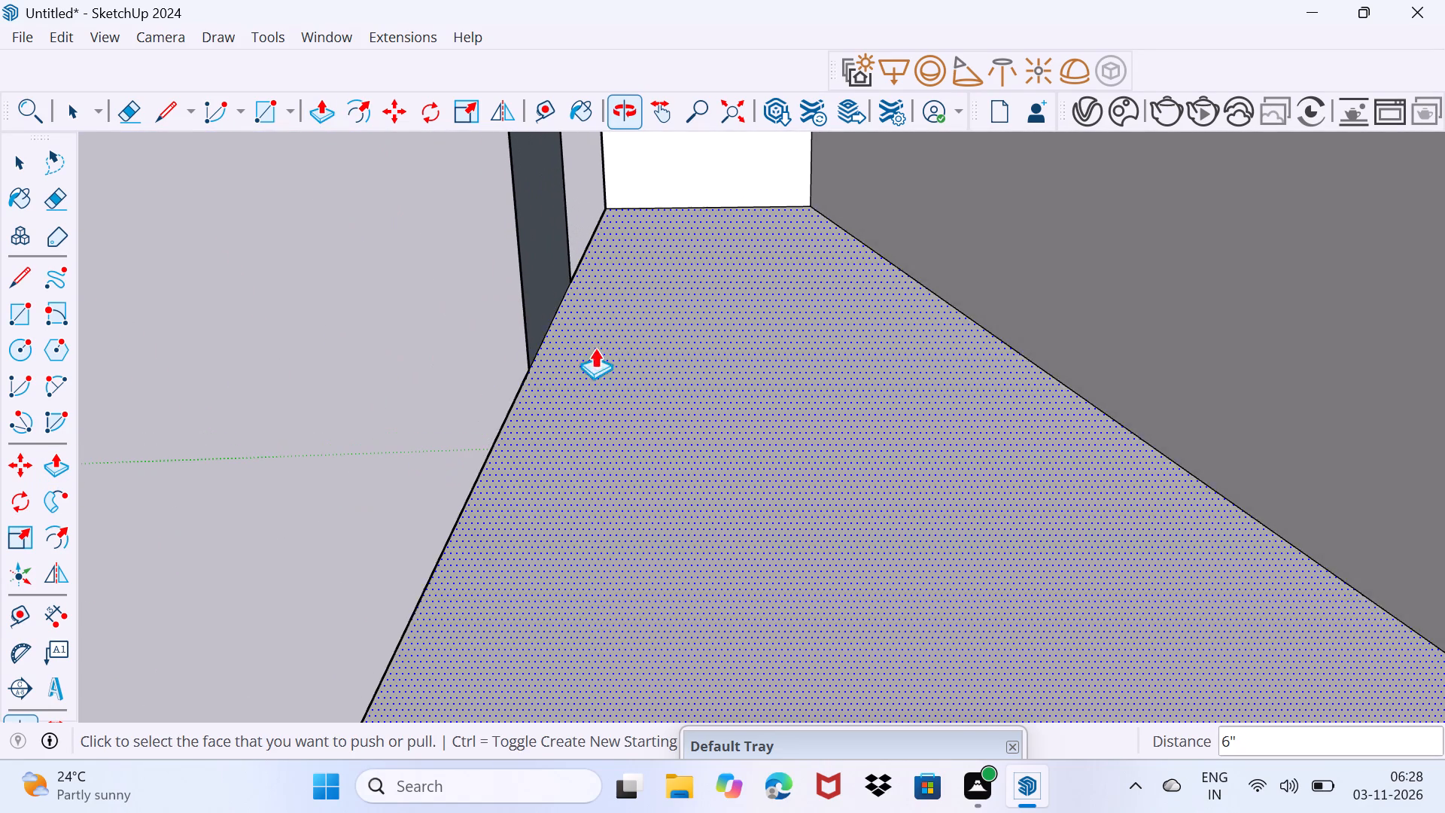
{"action": "double_click", "coordinate": [529, 263]}
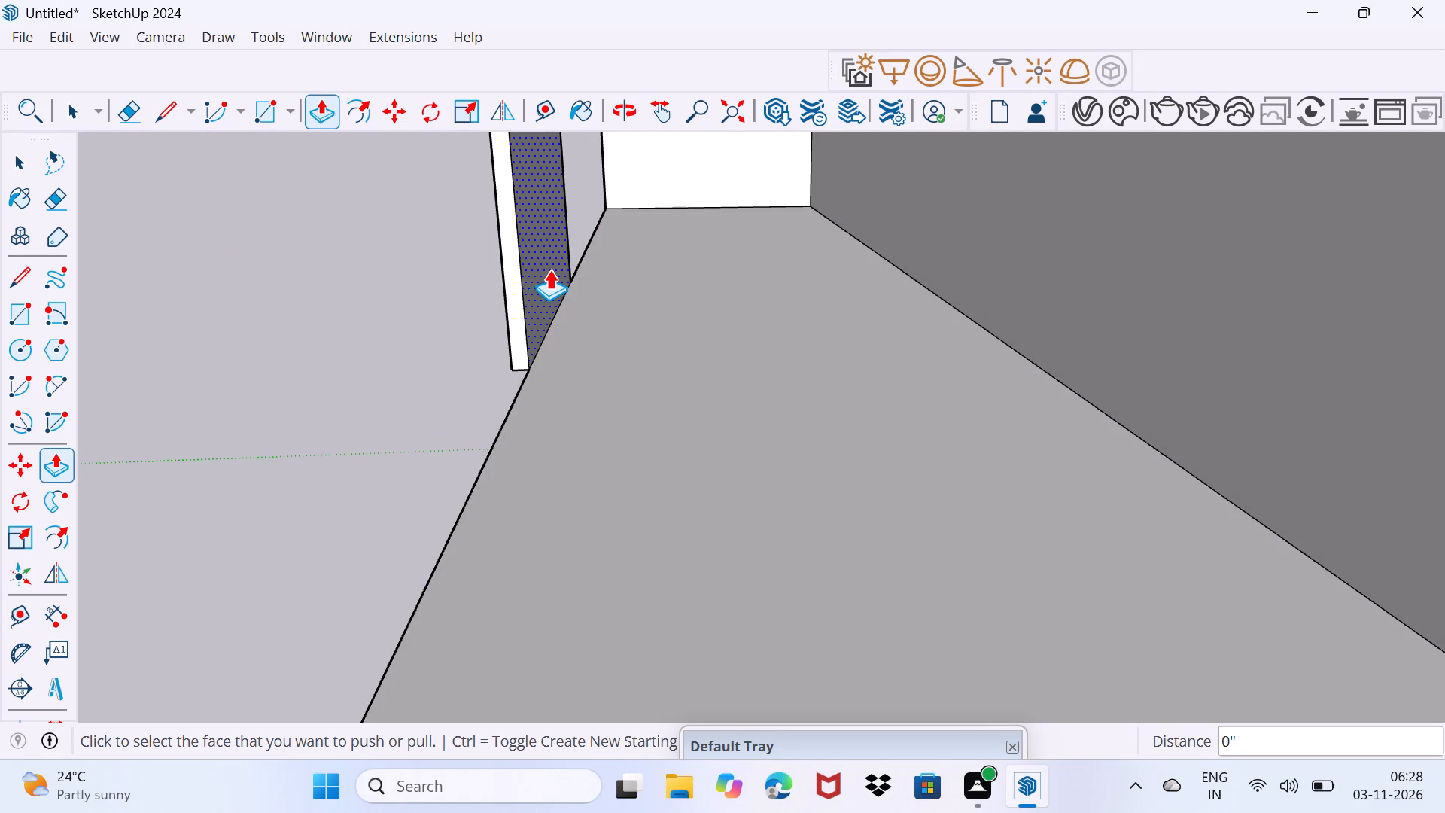
{"action": "double_click", "coordinate": [549, 269]}
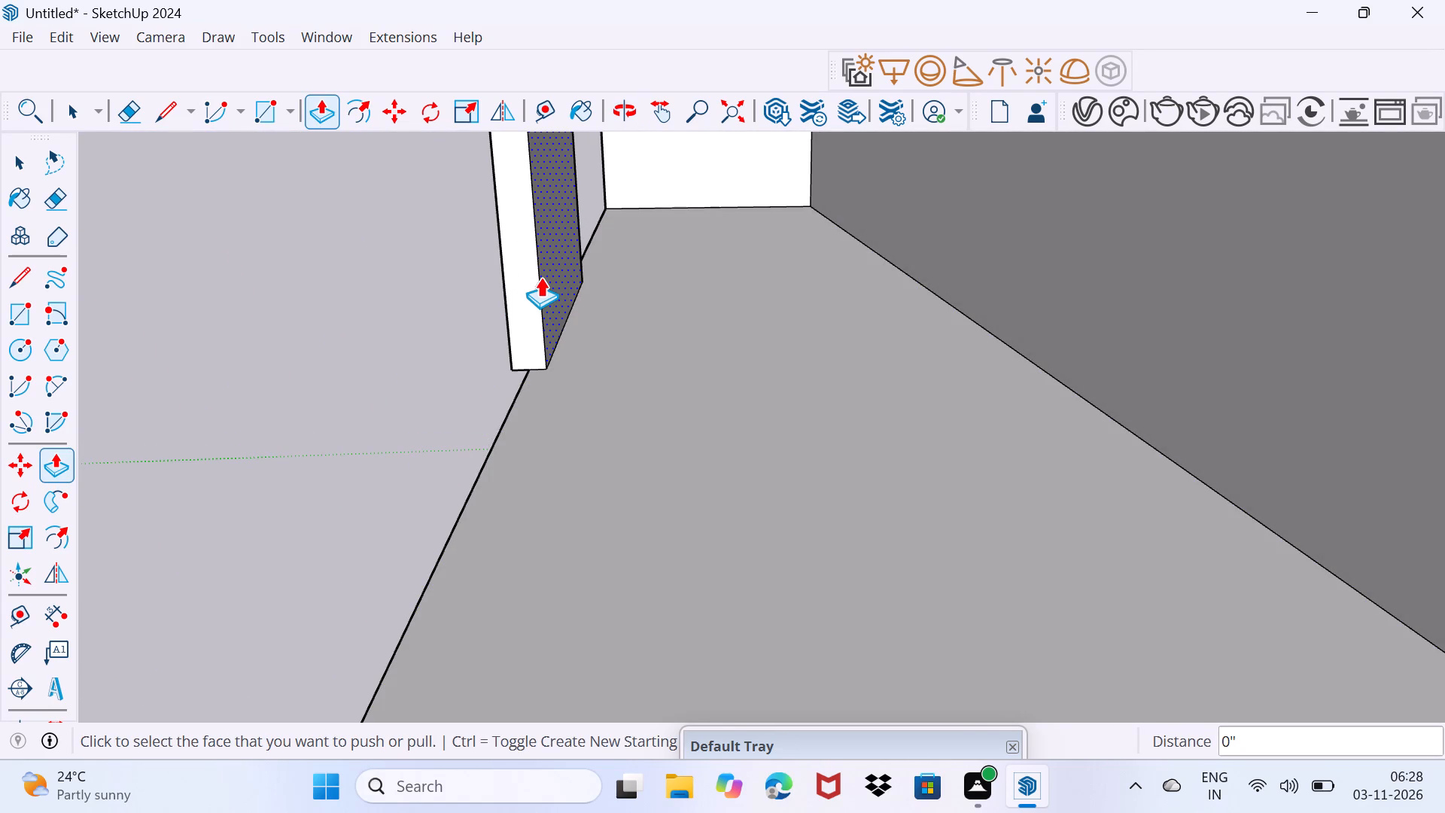
Undo the repeated 6" Push/Pulls on the inner face of the panel's third-storey segment, back to the thin panel.
{"action": "key", "text": "ctrl+z"}
{"action": "key", "text": "ctrl+z"}
{"action": "double_click", "coordinate": [547, 265]}
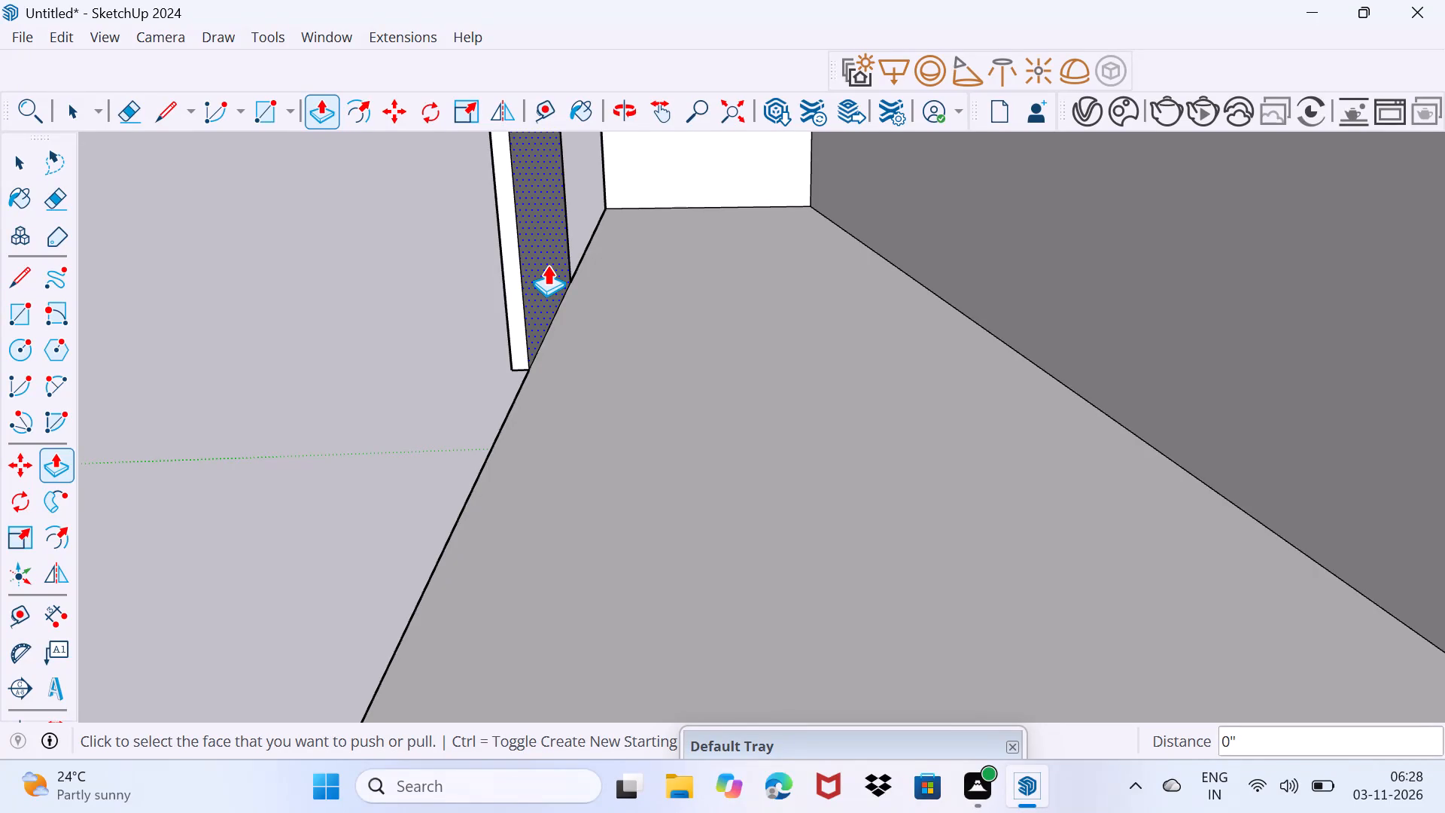
{"action": "key", "text": "ctrl+z"}
{"action": "left_click", "coordinate": [547, 265]}
{"action": "key", "text": "space"}
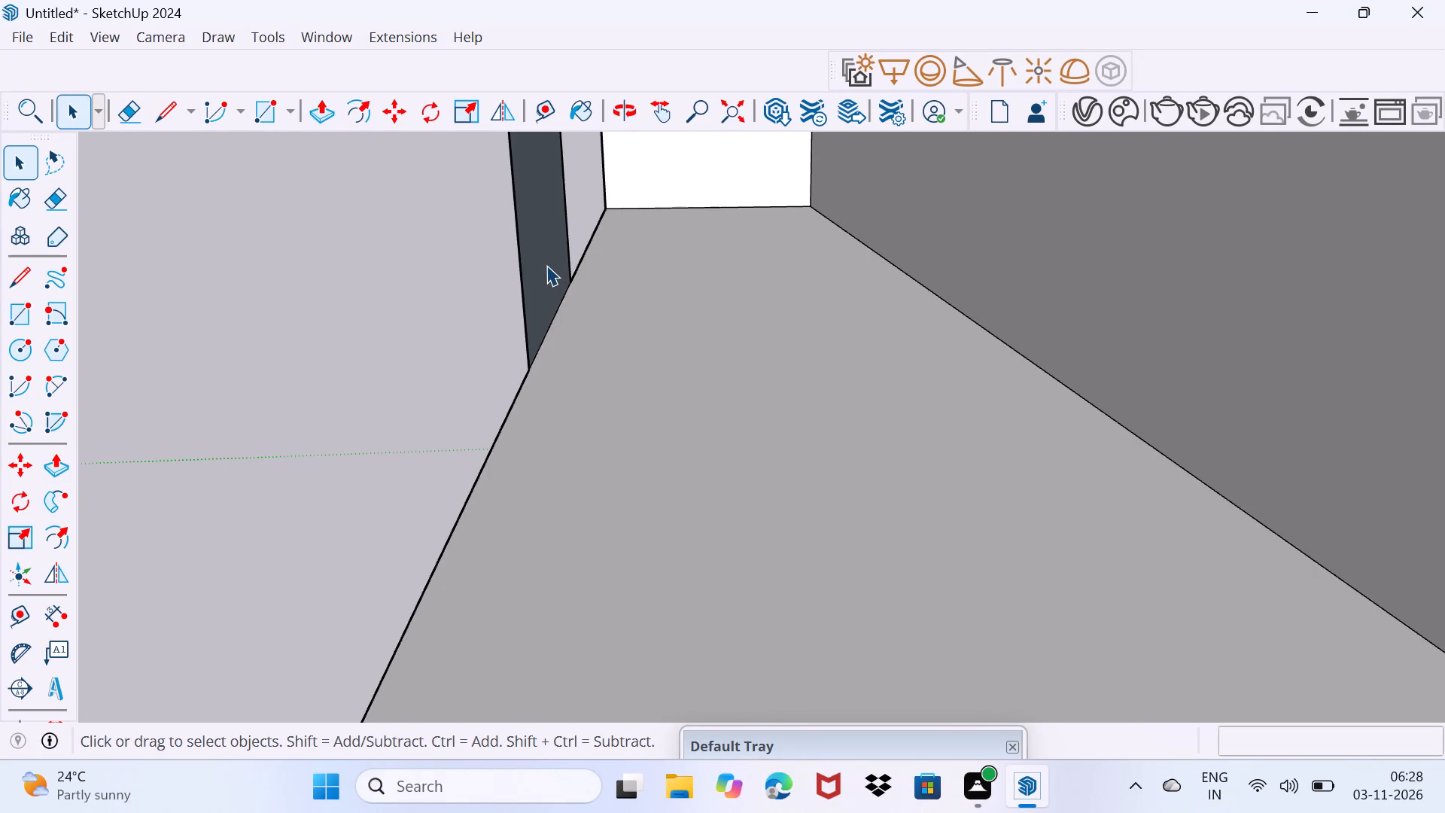
Push/Pull the inner face of the panel's third-storey segment inward 6".
{"action": "left_click", "coordinate": [546, 265]}
{"action": "key", "text": "p"}
{"action": "left_click", "coordinate": [546, 265]}
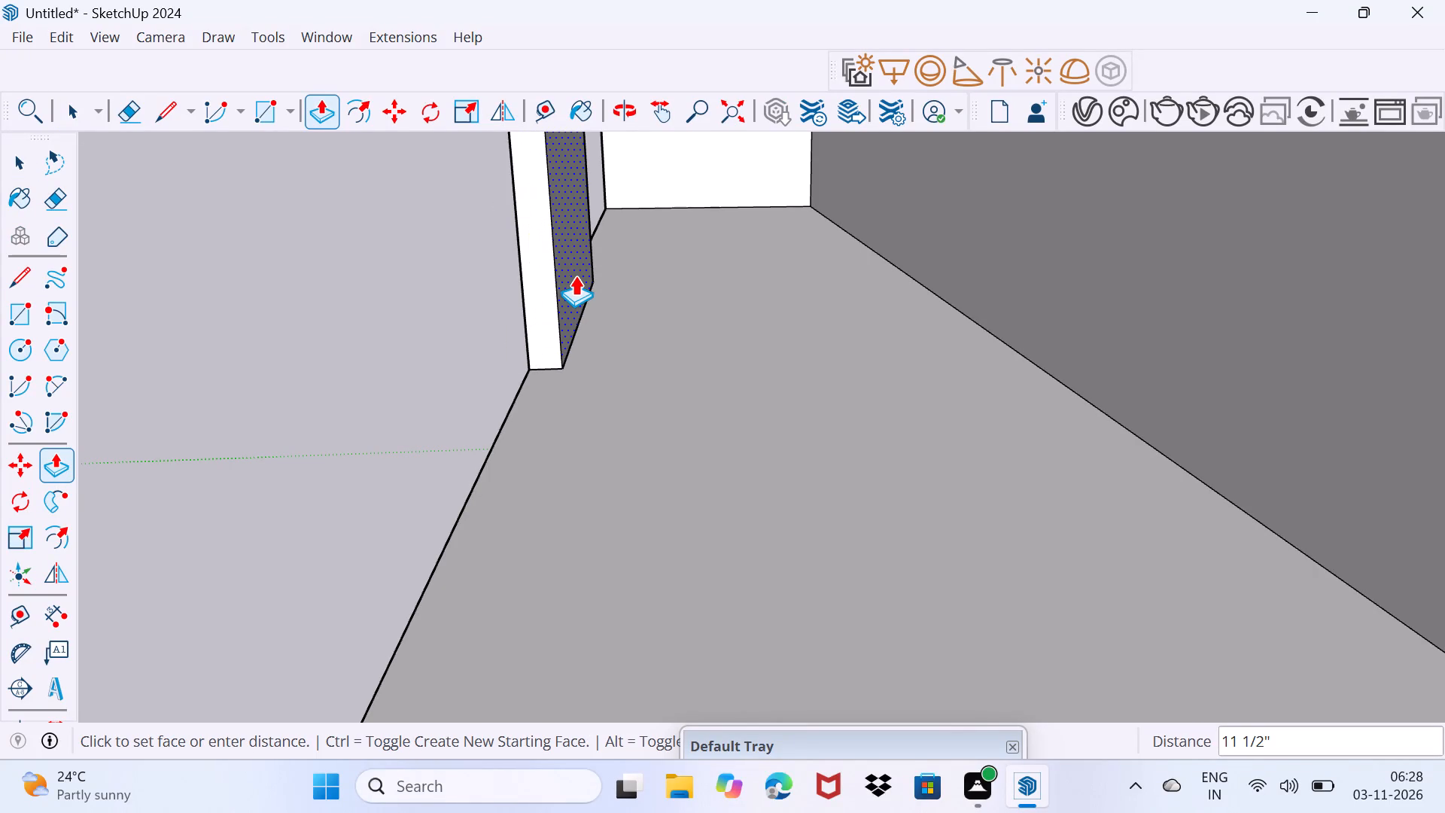
{"action": "type", "text": "6\""}
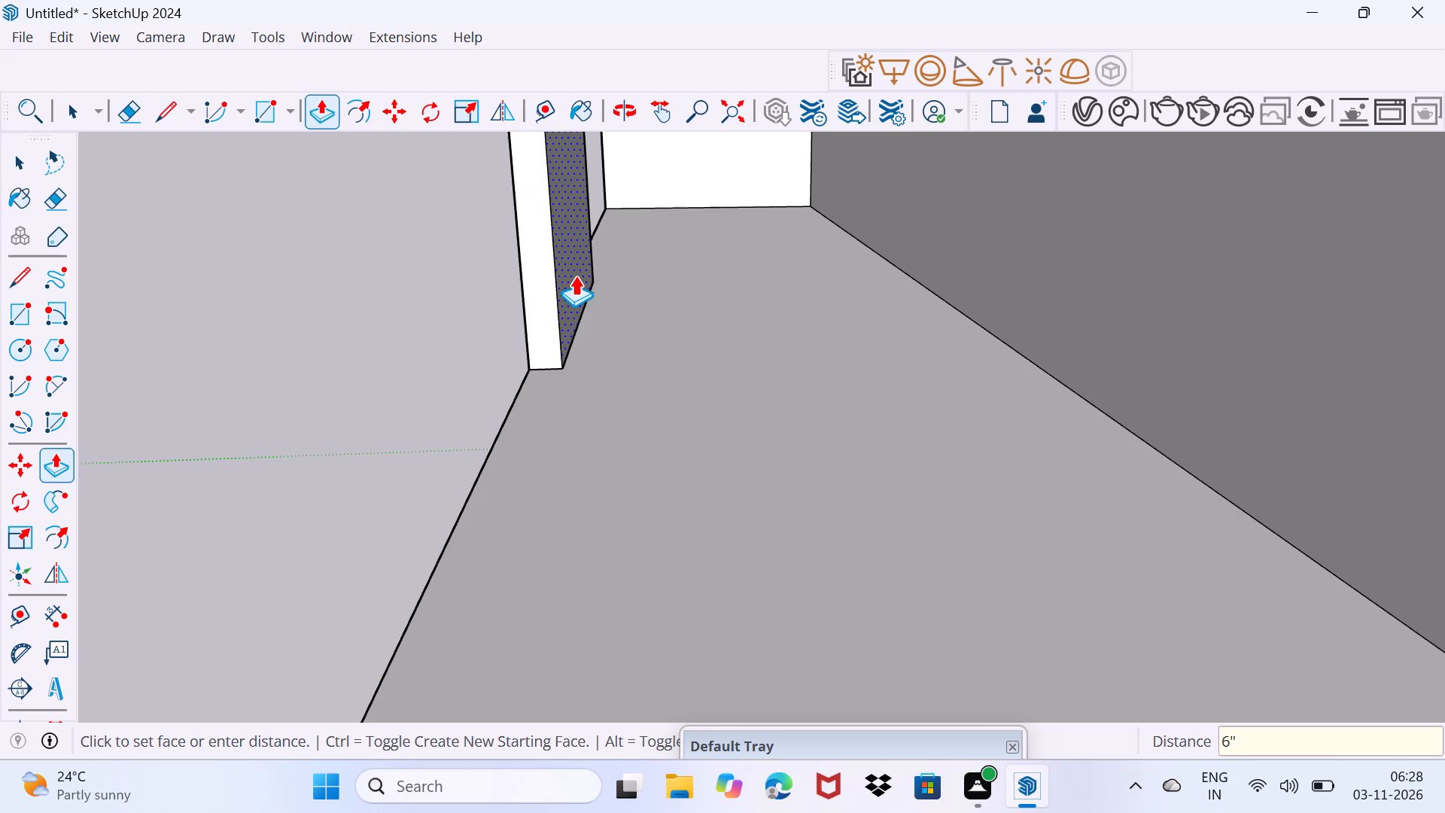
{"action": "key", "text": "Return"}
Repeat the 6" Push/Pull on the inner face of the panel's top-storey segment.
{"action": "middle_click_drag", "start_coordinate": [543, 289], "coordinate": [689, 271]}
{"action": "scroll", "coordinate": [690, 271], "scroll_direction": "down", "scroll_amount": 7}
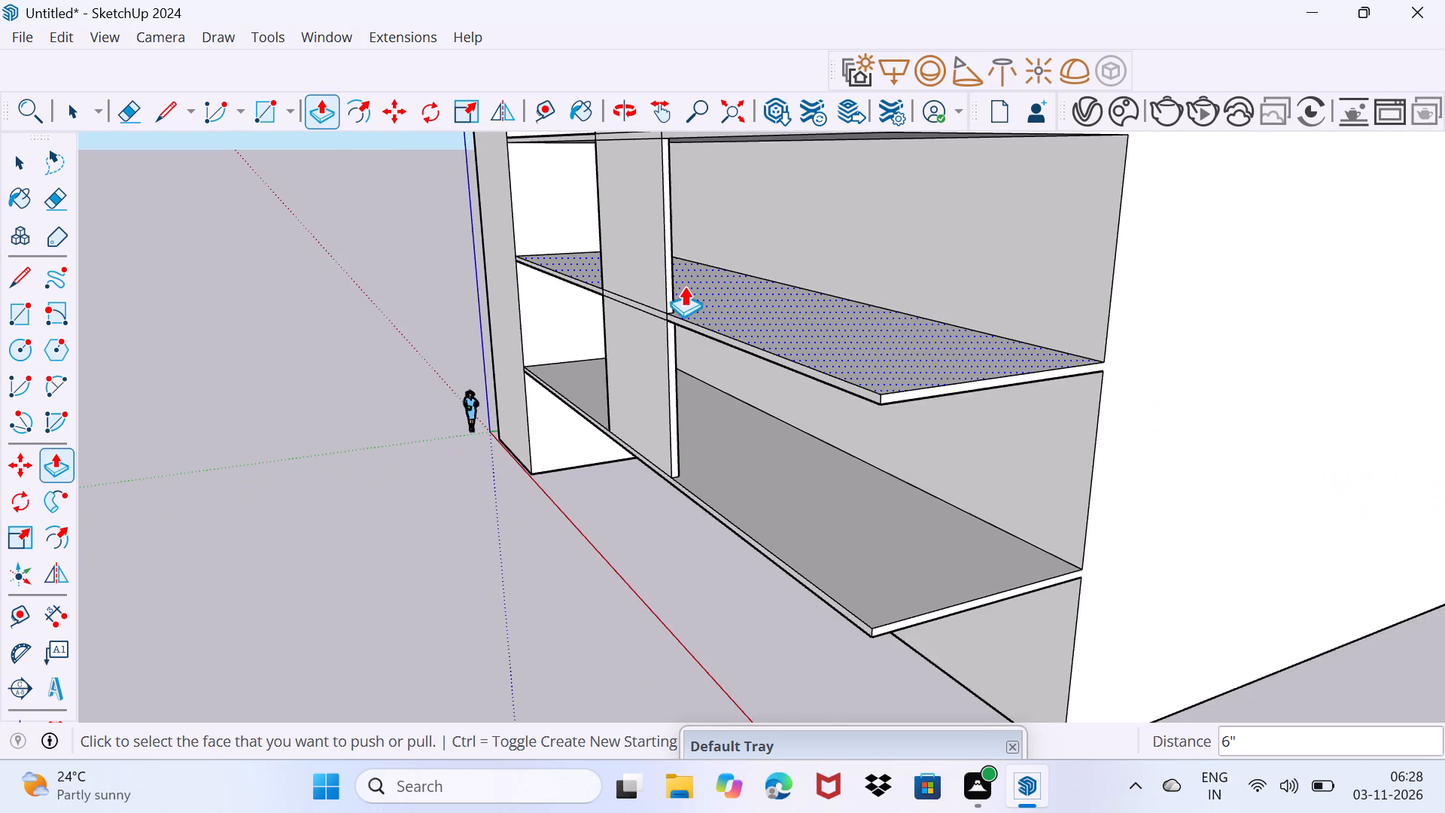
{"action": "scroll", "coordinate": [684, 286], "scroll_direction": "down", "scroll_amount": 4}
{"action": "middle_click_drag", "start_coordinate": [683, 293], "coordinate": [660, 573]}
{"action": "scroll", "coordinate": [682, 436], "scroll_direction": "up", "scroll_amount": 2}
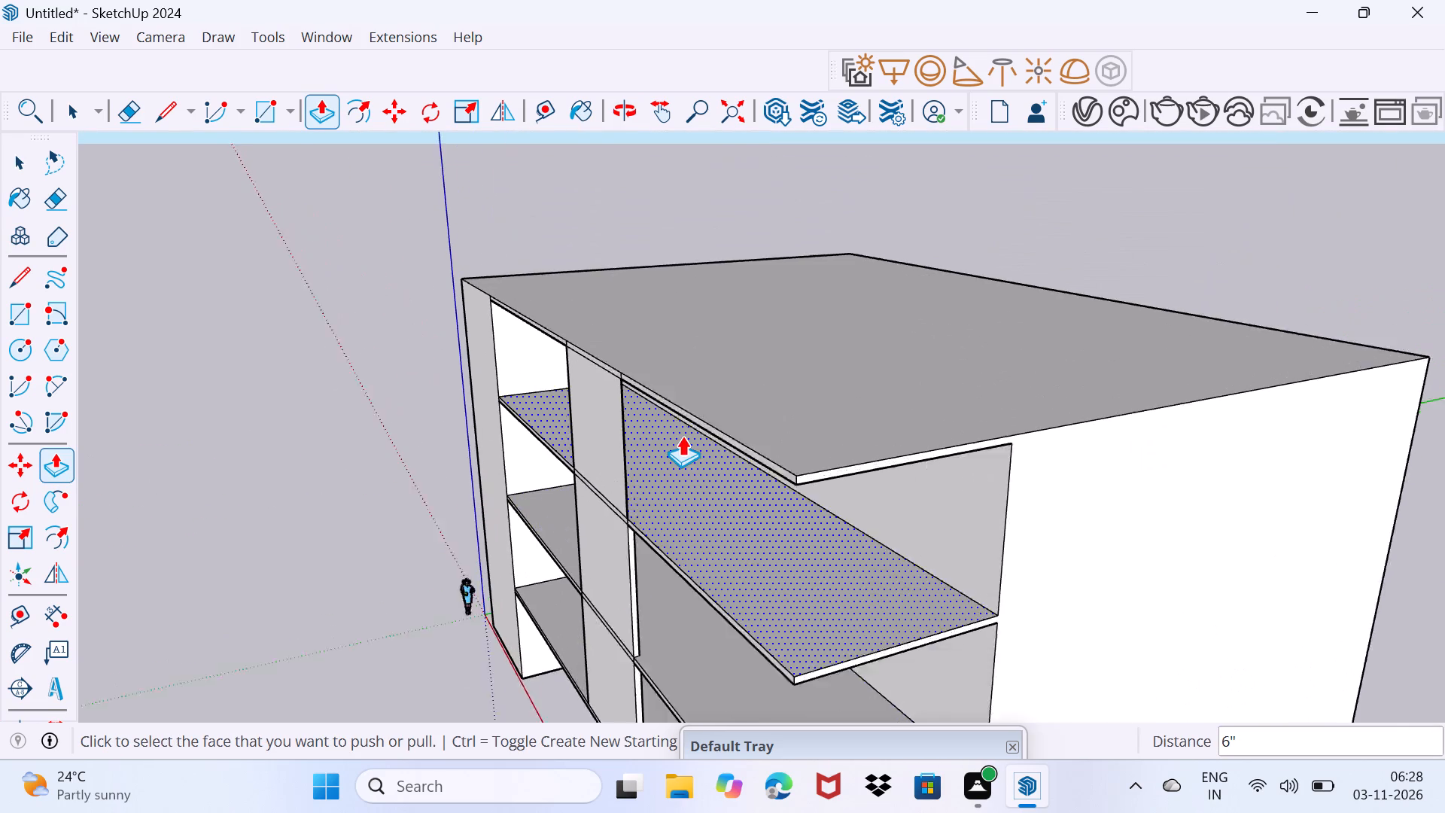
{"action": "scroll", "coordinate": [682, 436], "scroll_direction": "up", "scroll_amount": 2}
{"action": "middle_click_drag", "start_coordinate": [708, 462], "coordinate": [502, 394]}
{"action": "scroll", "coordinate": [481, 394], "scroll_direction": "up", "scroll_amount": 8}
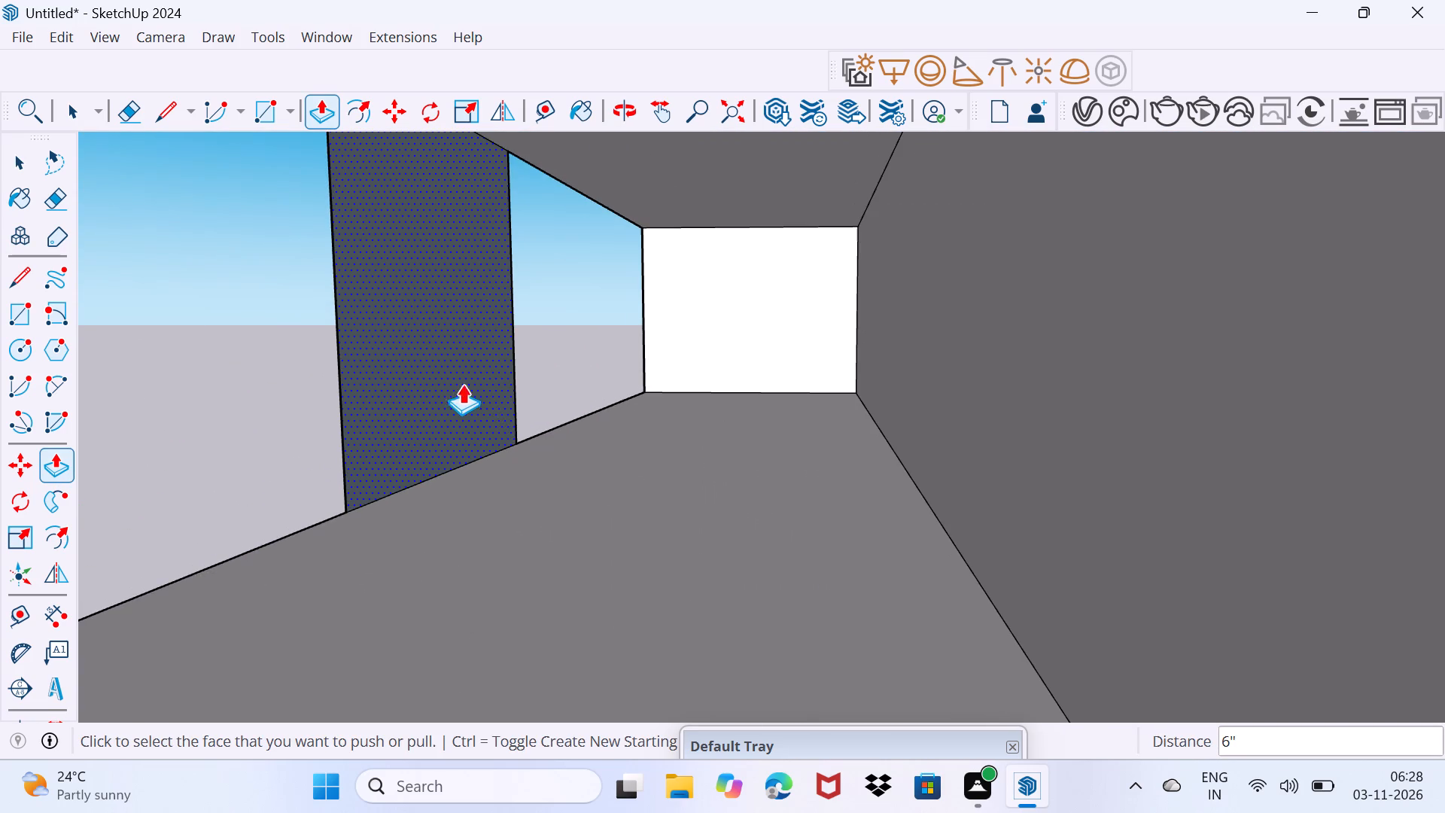
{"action": "double_click", "coordinate": [415, 384]}
{"action": "key", "text": "space"}
Erase the edge lines of the two intermediate floor slabs where they cross the panel's front face.
{"action": "scroll", "coordinate": [417, 384], "scroll_direction": "down", "scroll_amount": 8}
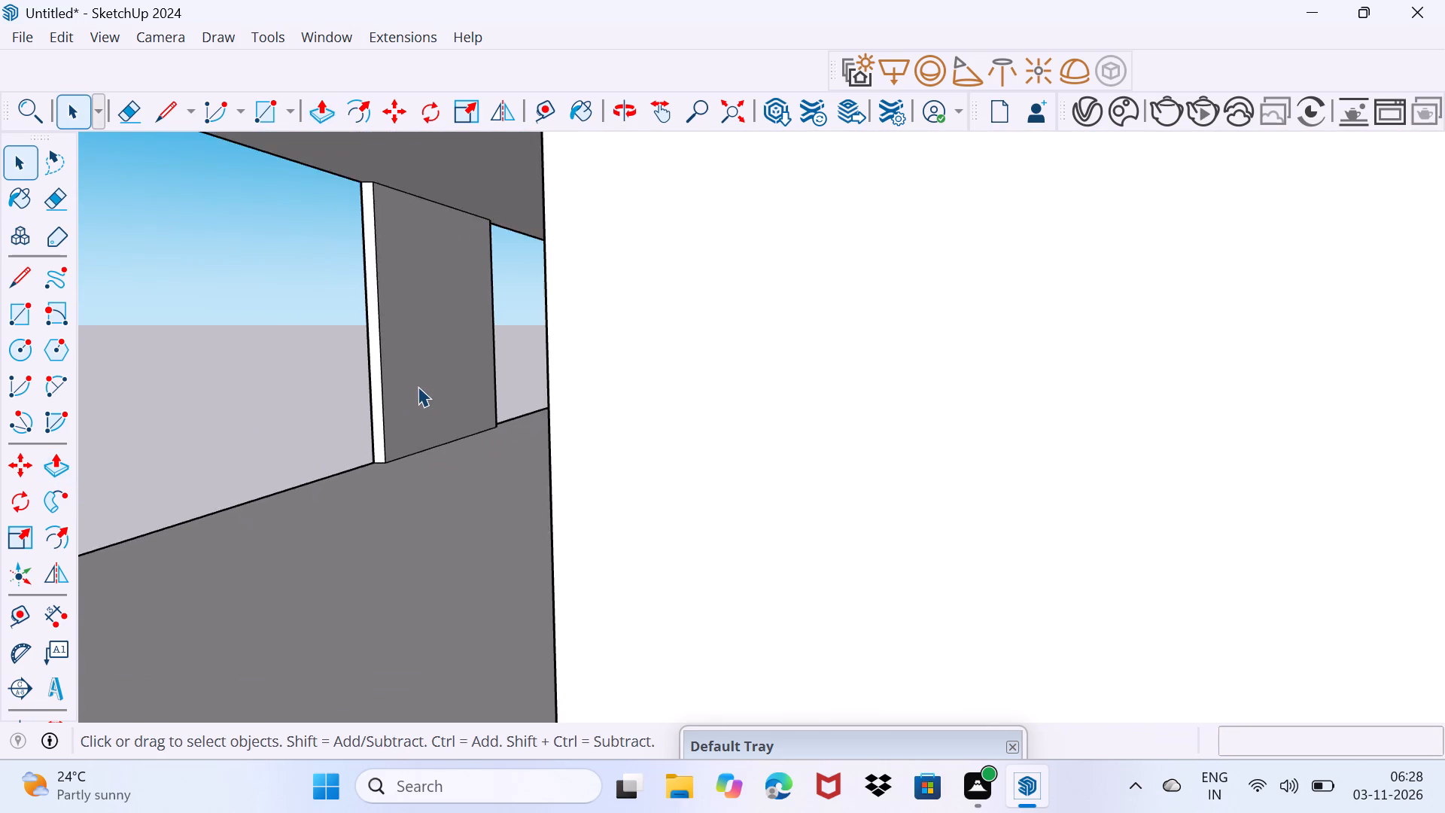
{"action": "scroll", "coordinate": [418, 386], "scroll_direction": "down", "scroll_amount": 7}
{"action": "middle_click_drag", "start_coordinate": [352, 419], "coordinate": [952, 371]}
{"action": "scroll", "coordinate": [953, 371], "scroll_direction": "down", "scroll_amount": 2}
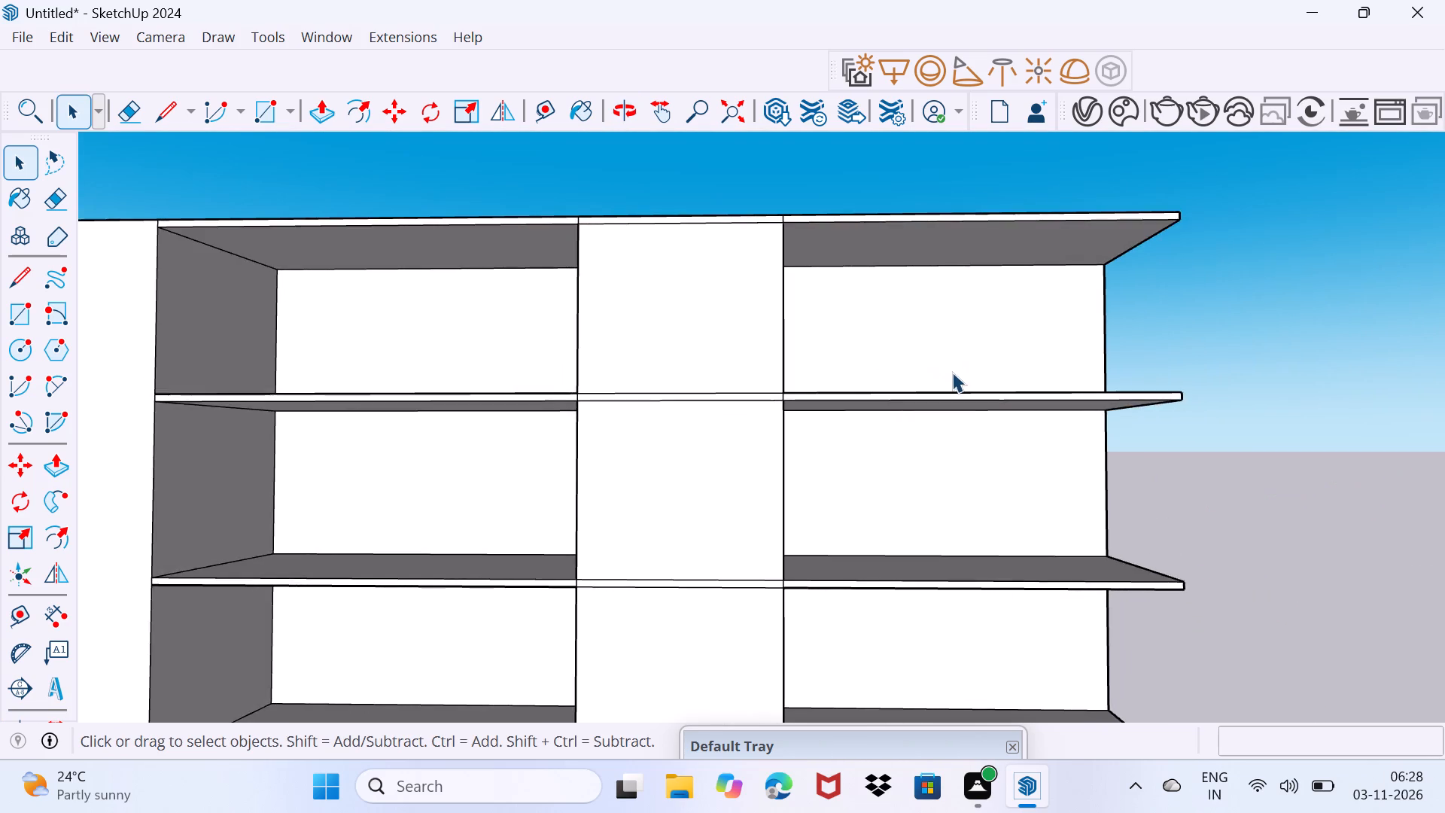
{"action": "scroll", "coordinate": [952, 372], "scroll_direction": "down", "scroll_amount": 1}
{"action": "scroll", "coordinate": [680, 562], "scroll_direction": "up", "scroll_amount": 4}
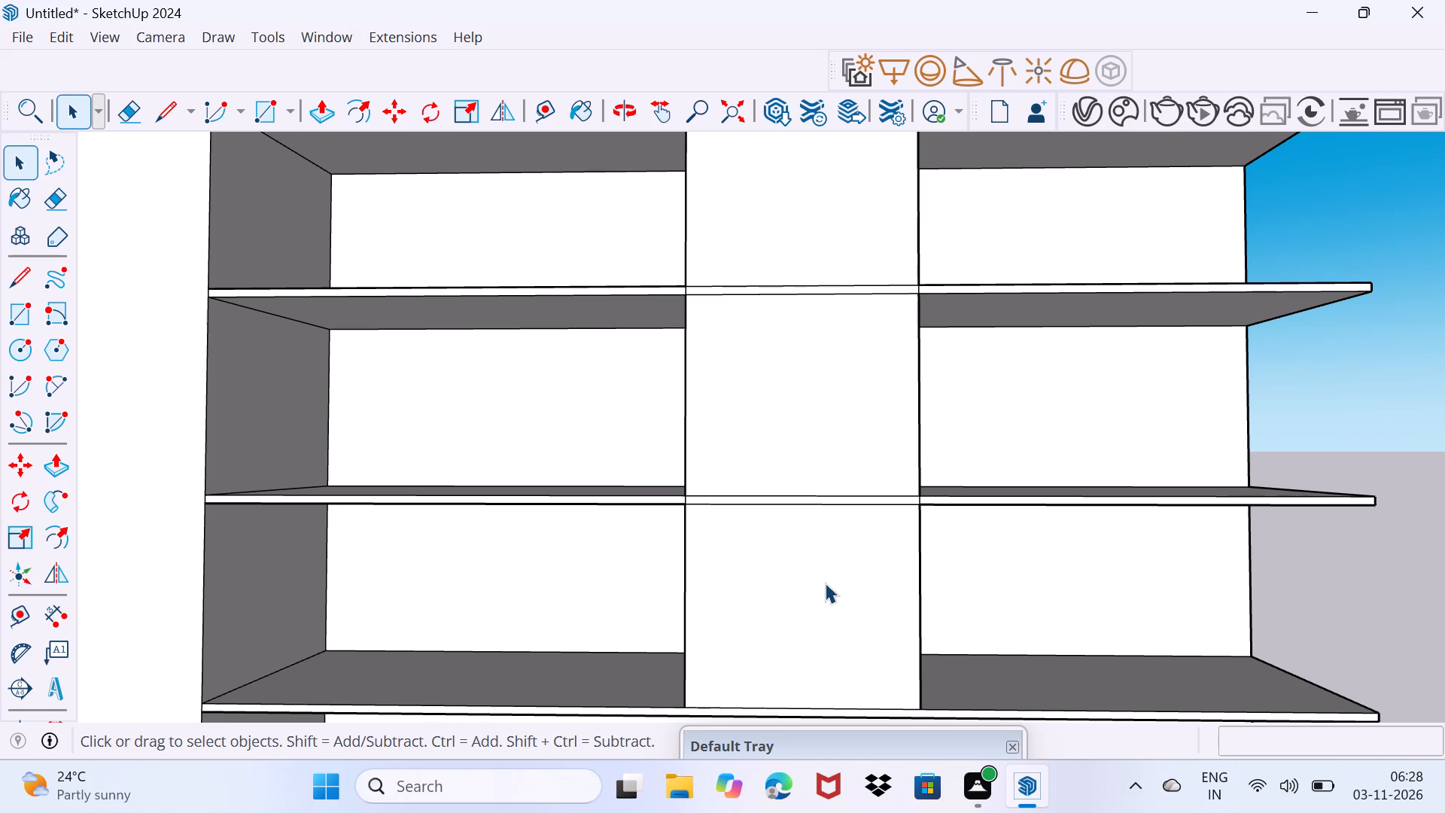
{"action": "middle_click_drag", "start_coordinate": [1083, 568], "coordinate": [1005, 578]}
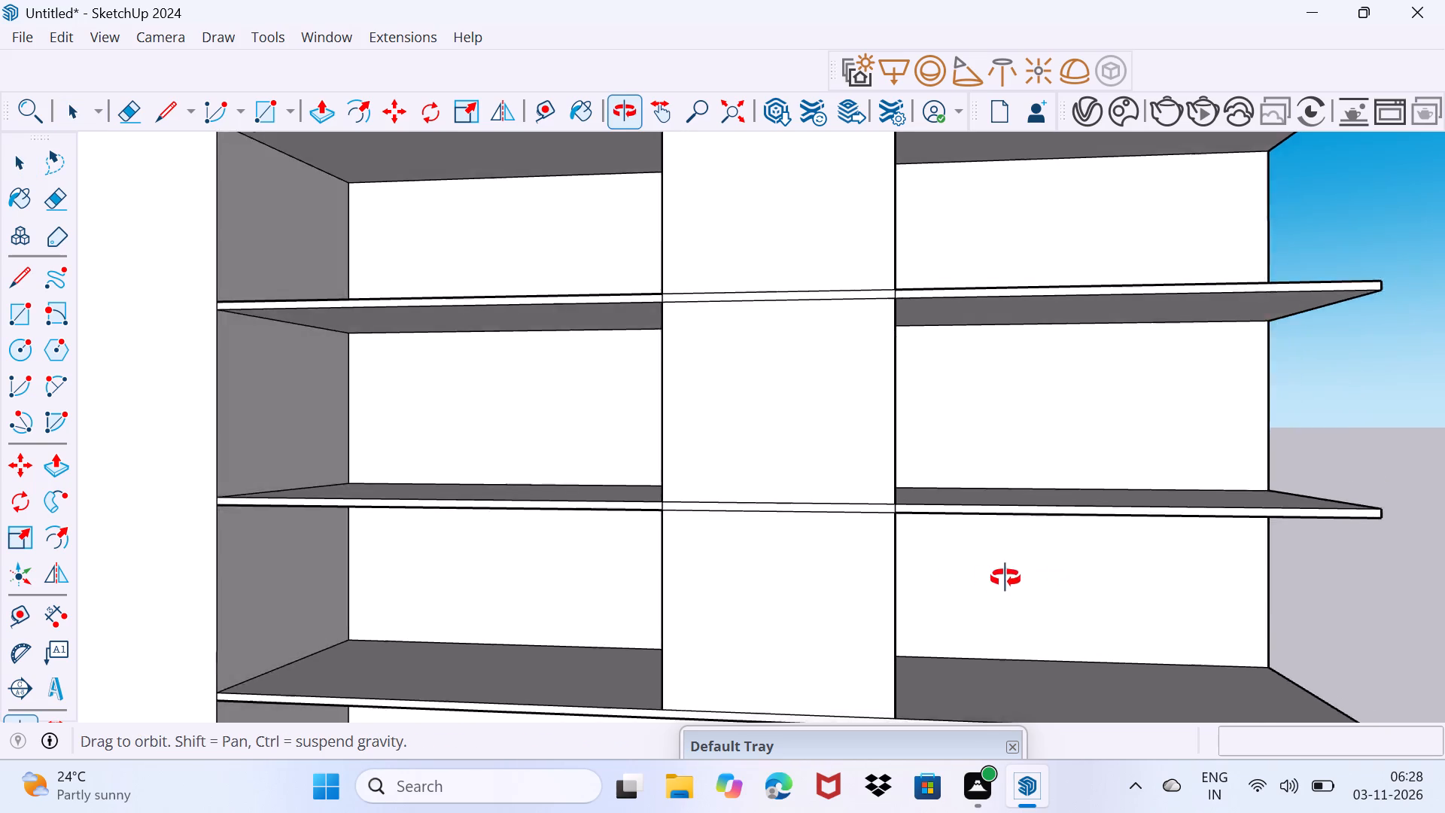
{"action": "middle_click_drag", "start_coordinate": [1005, 578], "coordinate": [908, 549]}
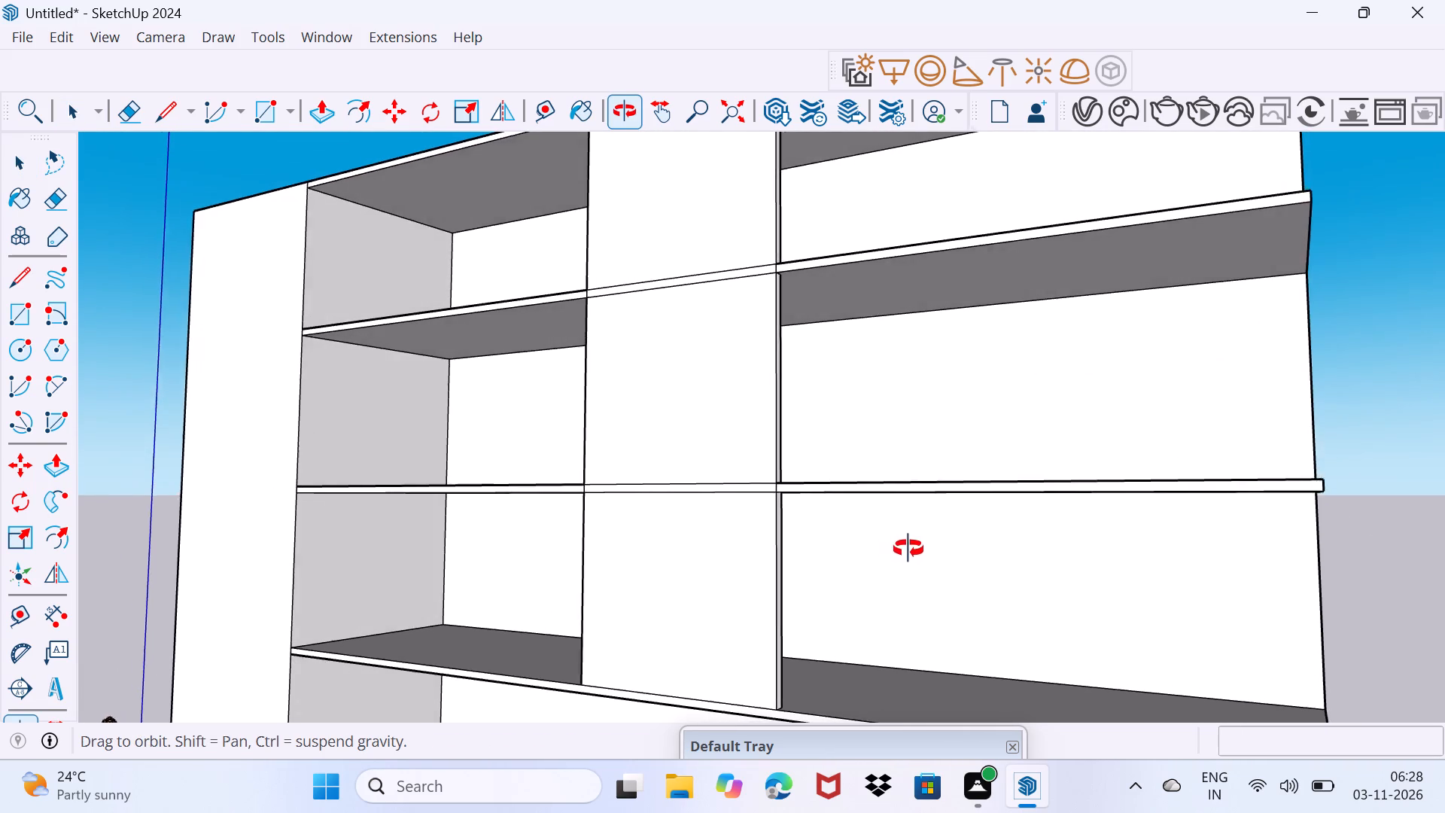
{"action": "middle_click_drag", "start_coordinate": [908, 549], "coordinate": [995, 595]}
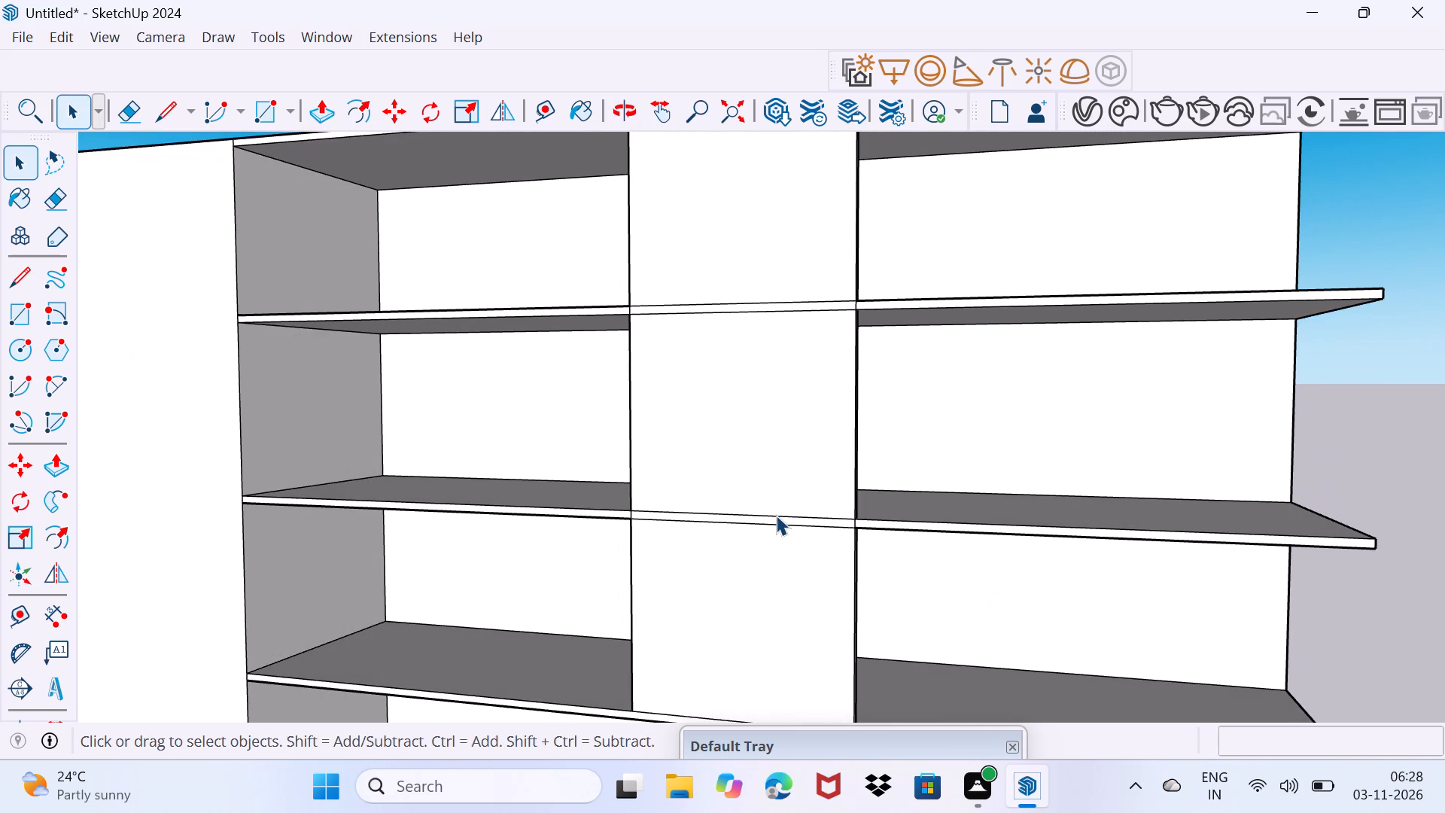
{"action": "key", "text": "e"}
{"action": "left_click_drag", "start_coordinate": [742, 294], "coordinate": [735, 375]}
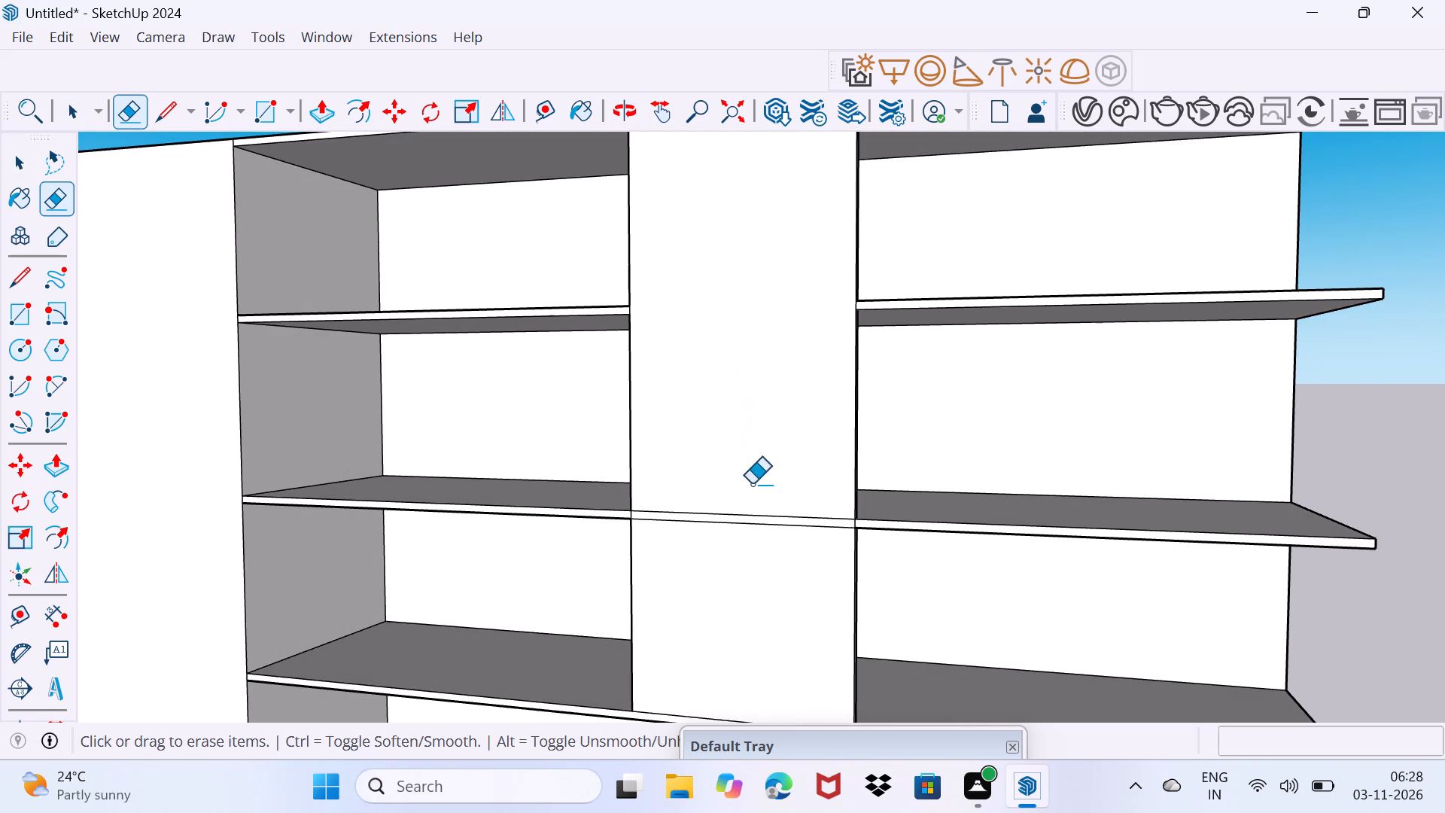
{"action": "left_click_drag", "start_coordinate": [751, 504], "coordinate": [751, 631]}
Examine the cleaned-up front panel and the slabs from the side and the front.
{"action": "middle_click_drag", "start_coordinate": [782, 580], "coordinate": [267, 571]}
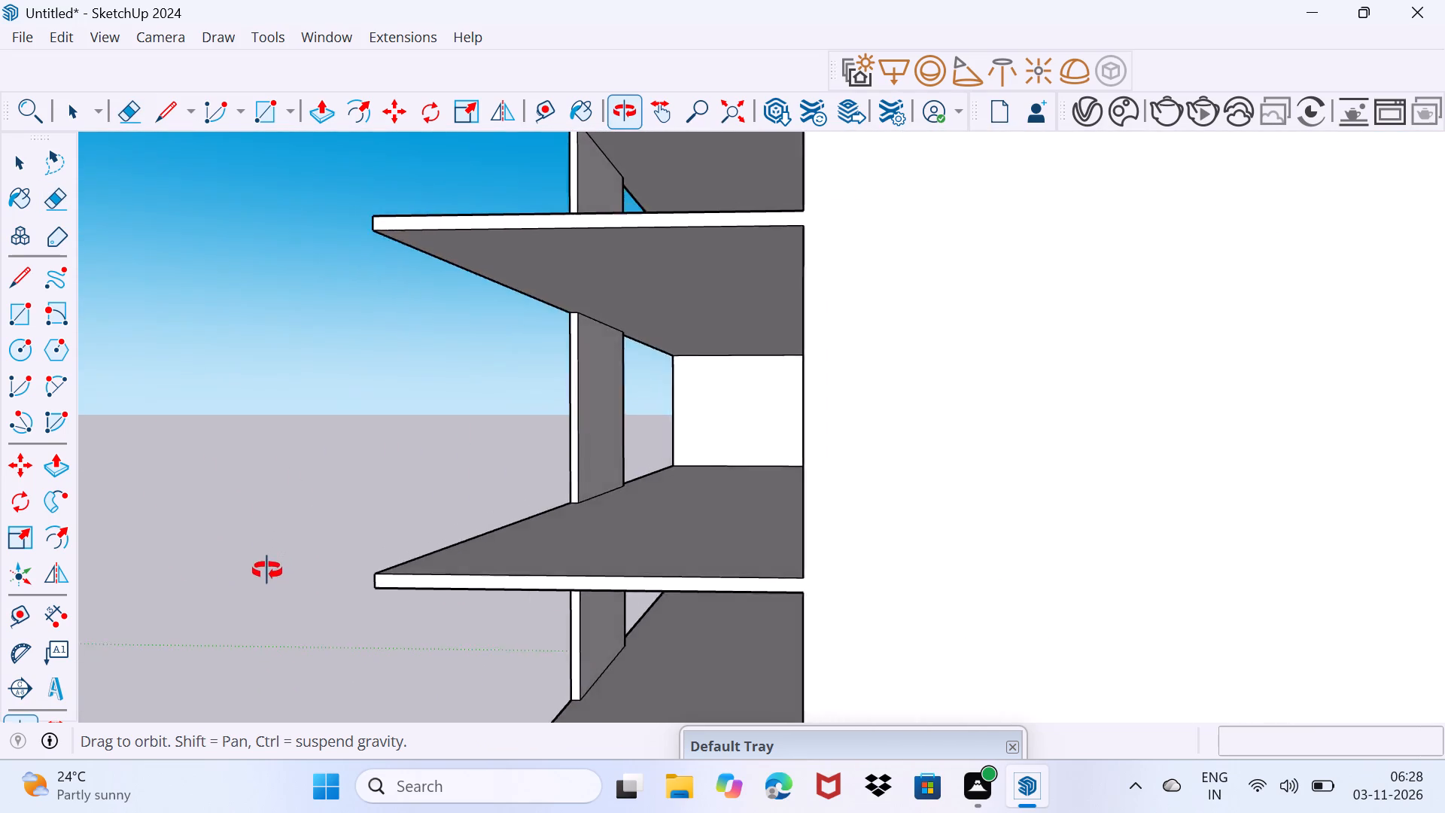
{"action": "middle_click_drag", "start_coordinate": [267, 571], "coordinate": [703, 569]}
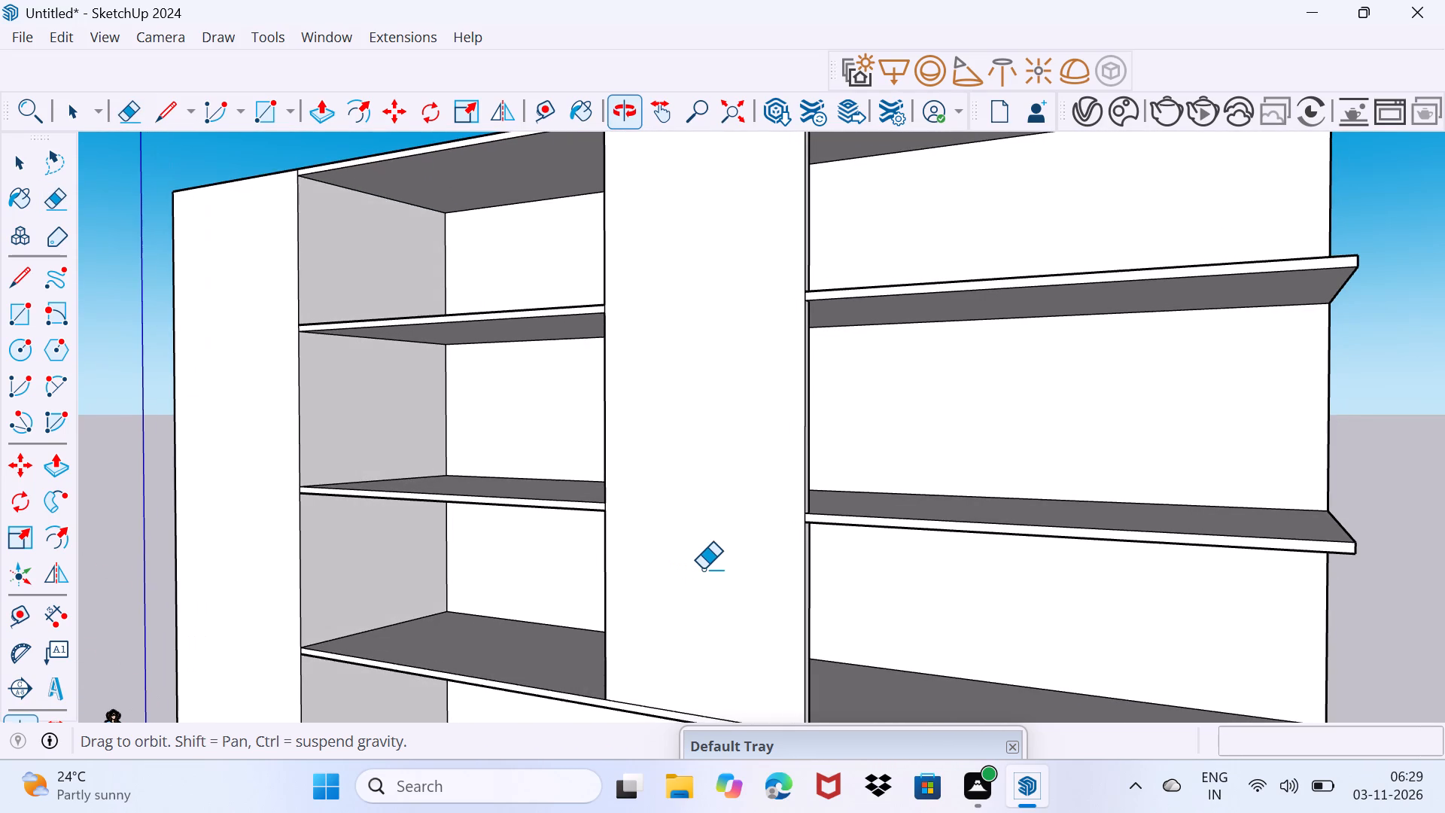
{"action": "scroll", "coordinate": [704, 569], "scroll_direction": "down", "scroll_amount": 1}
{"action": "middle_click_drag", "start_coordinate": [683, 571], "coordinate": [800, 568]}
{"action": "scroll", "coordinate": [570, 531], "scroll_direction": "up", "scroll_amount": 1}
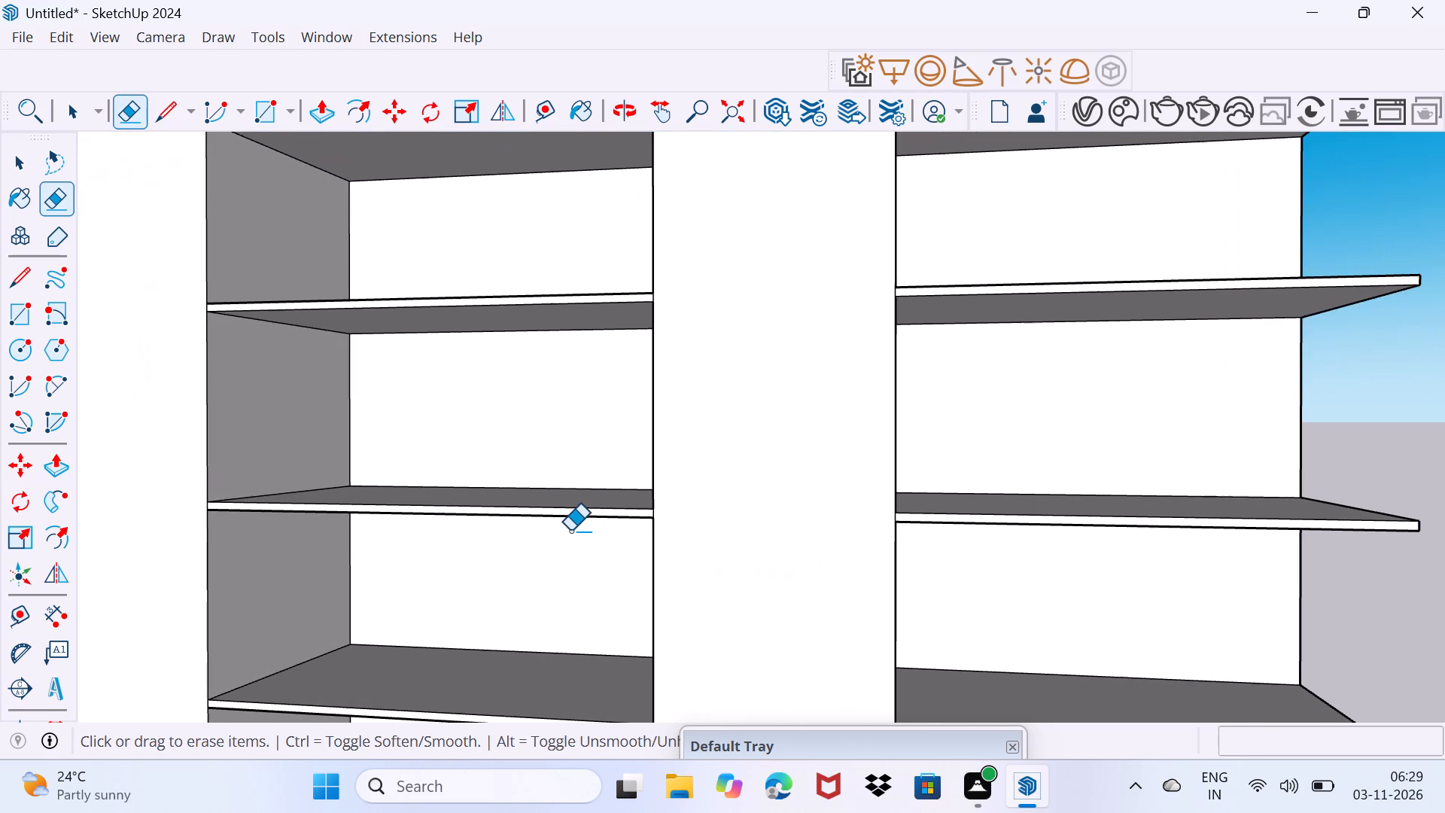
{"action": "key", "text": "space"}
{"action": "middle_click_drag", "start_coordinate": [555, 528], "coordinate": [618, 545]}
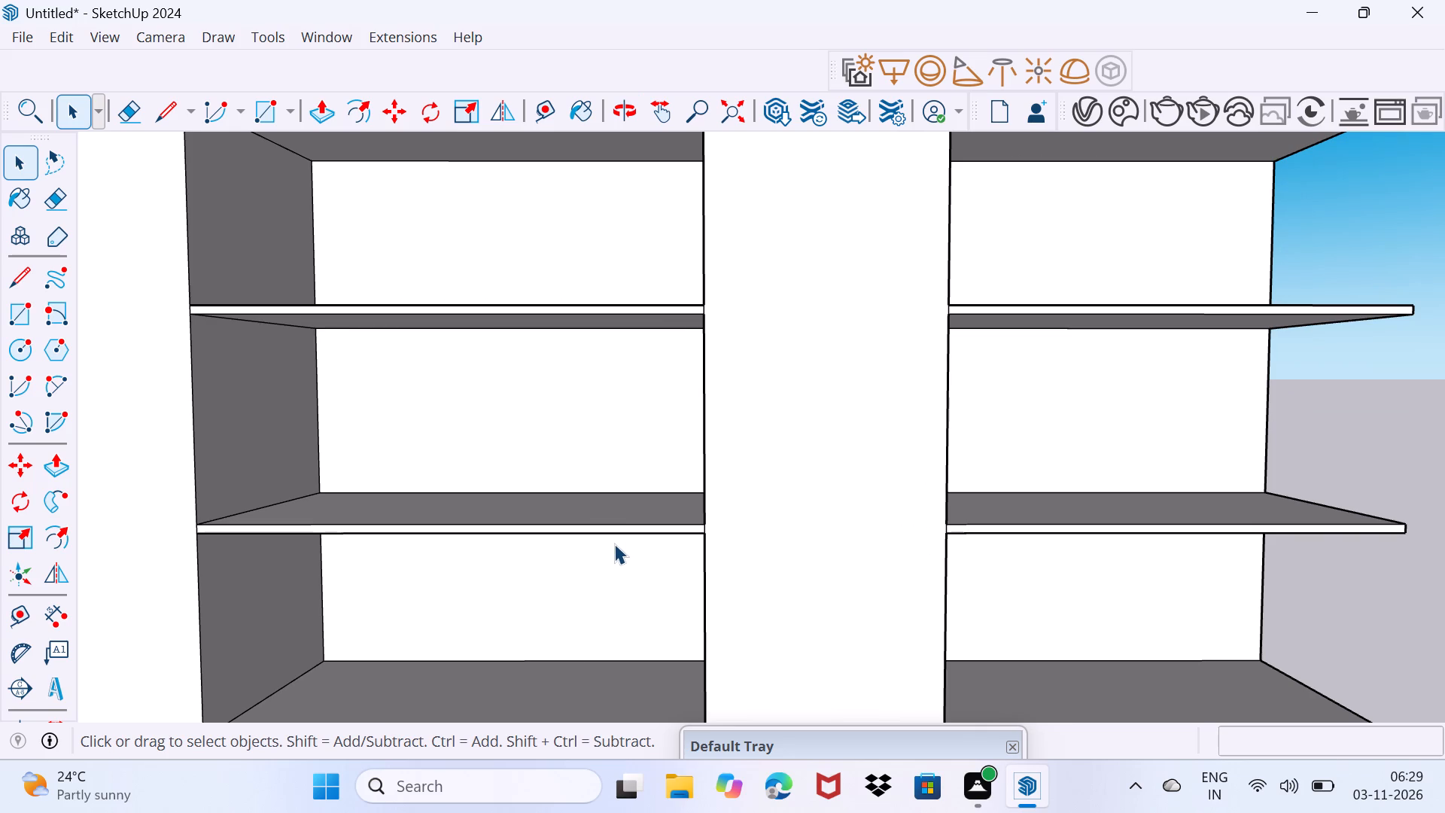
{"action": "scroll", "coordinate": [649, 548], "scroll_direction": "down", "scroll_amount": 2}
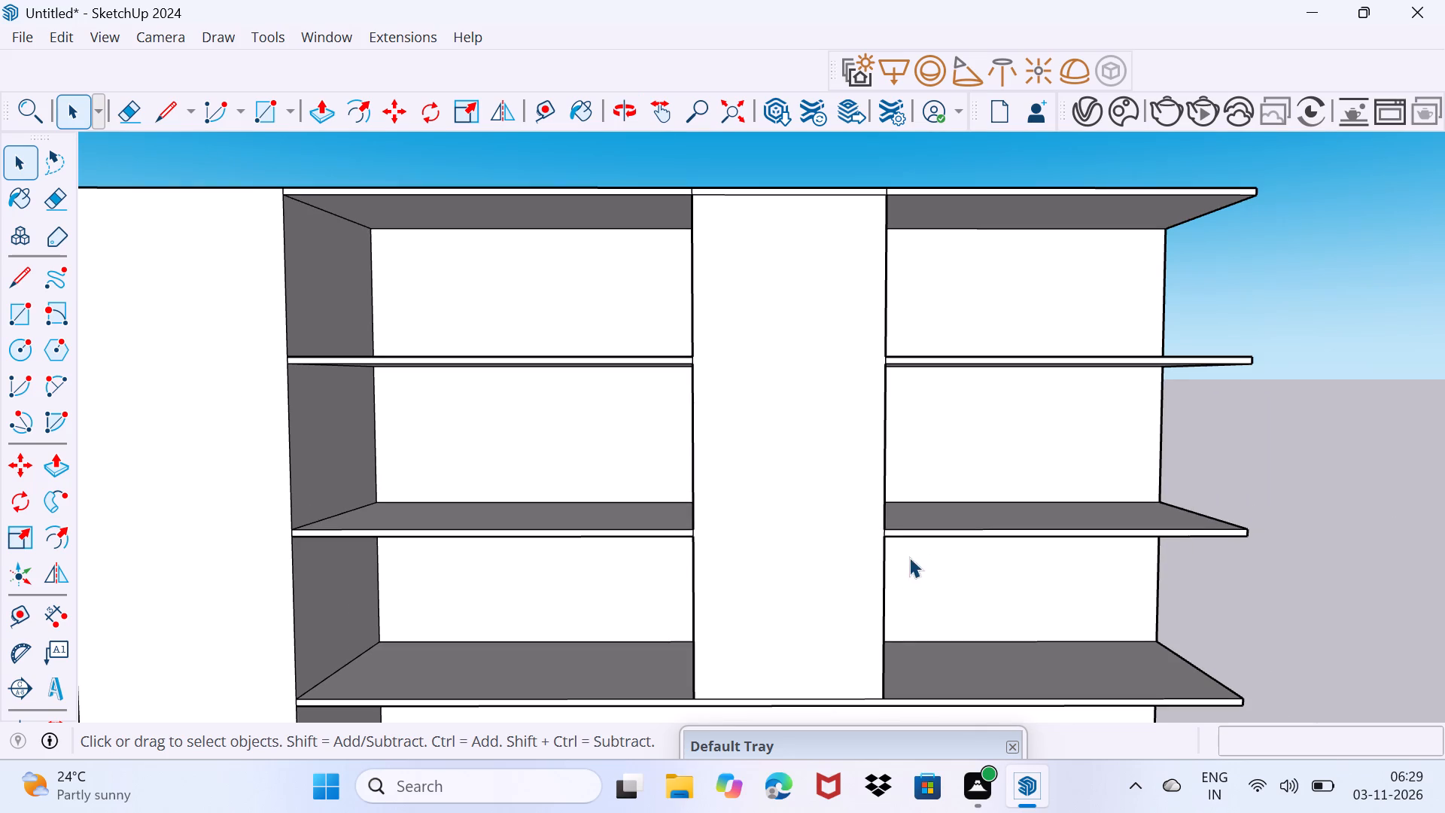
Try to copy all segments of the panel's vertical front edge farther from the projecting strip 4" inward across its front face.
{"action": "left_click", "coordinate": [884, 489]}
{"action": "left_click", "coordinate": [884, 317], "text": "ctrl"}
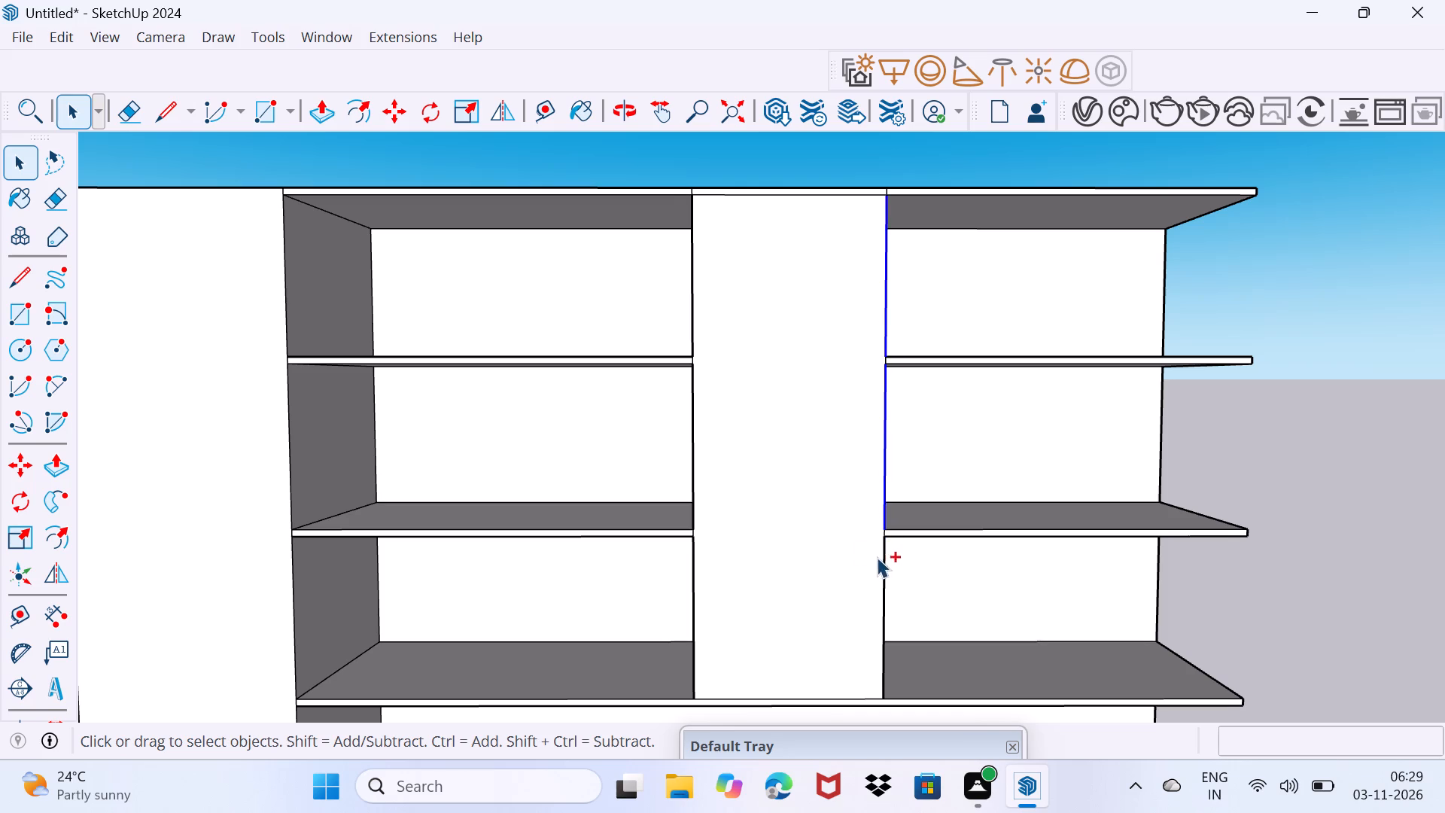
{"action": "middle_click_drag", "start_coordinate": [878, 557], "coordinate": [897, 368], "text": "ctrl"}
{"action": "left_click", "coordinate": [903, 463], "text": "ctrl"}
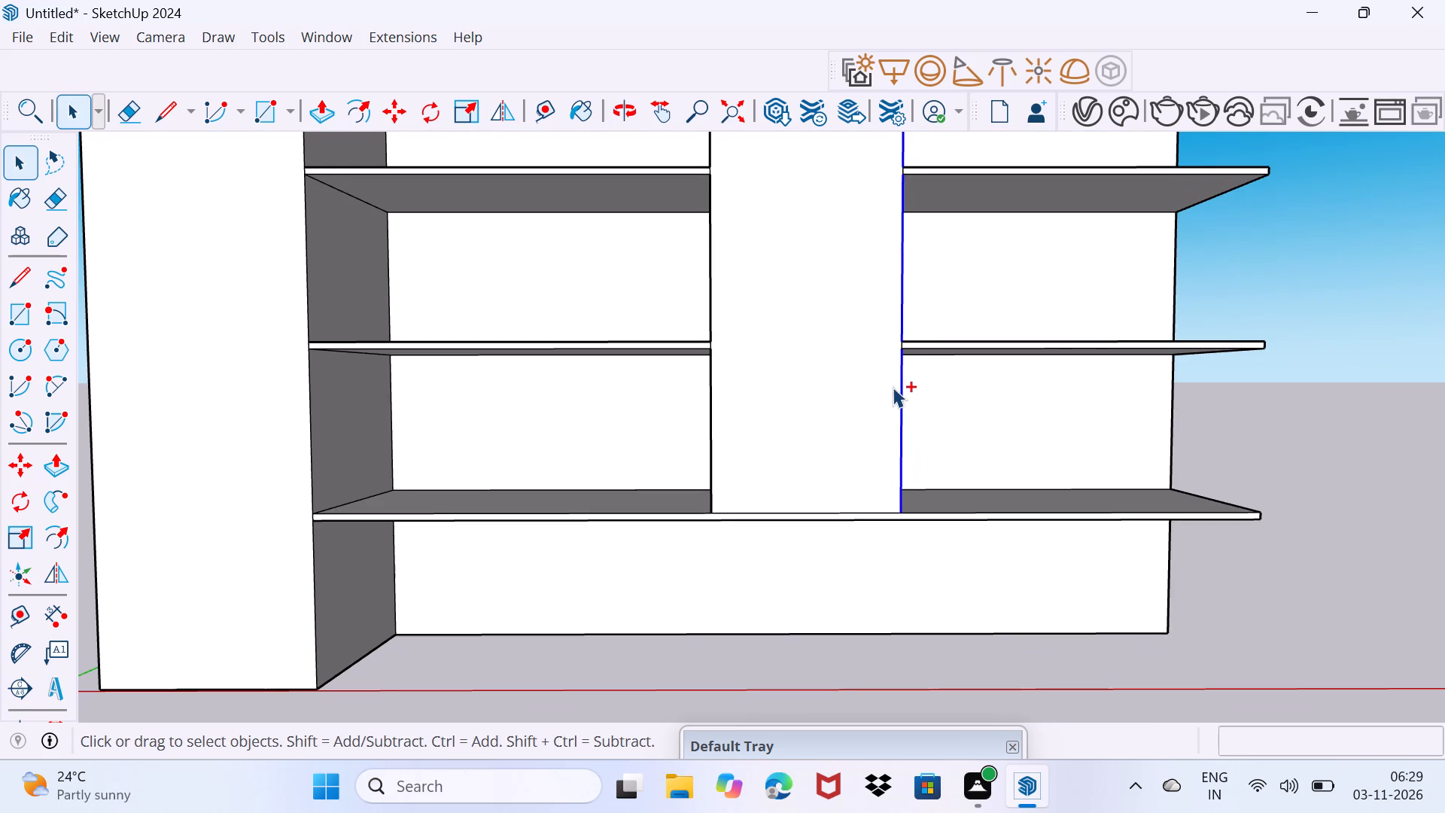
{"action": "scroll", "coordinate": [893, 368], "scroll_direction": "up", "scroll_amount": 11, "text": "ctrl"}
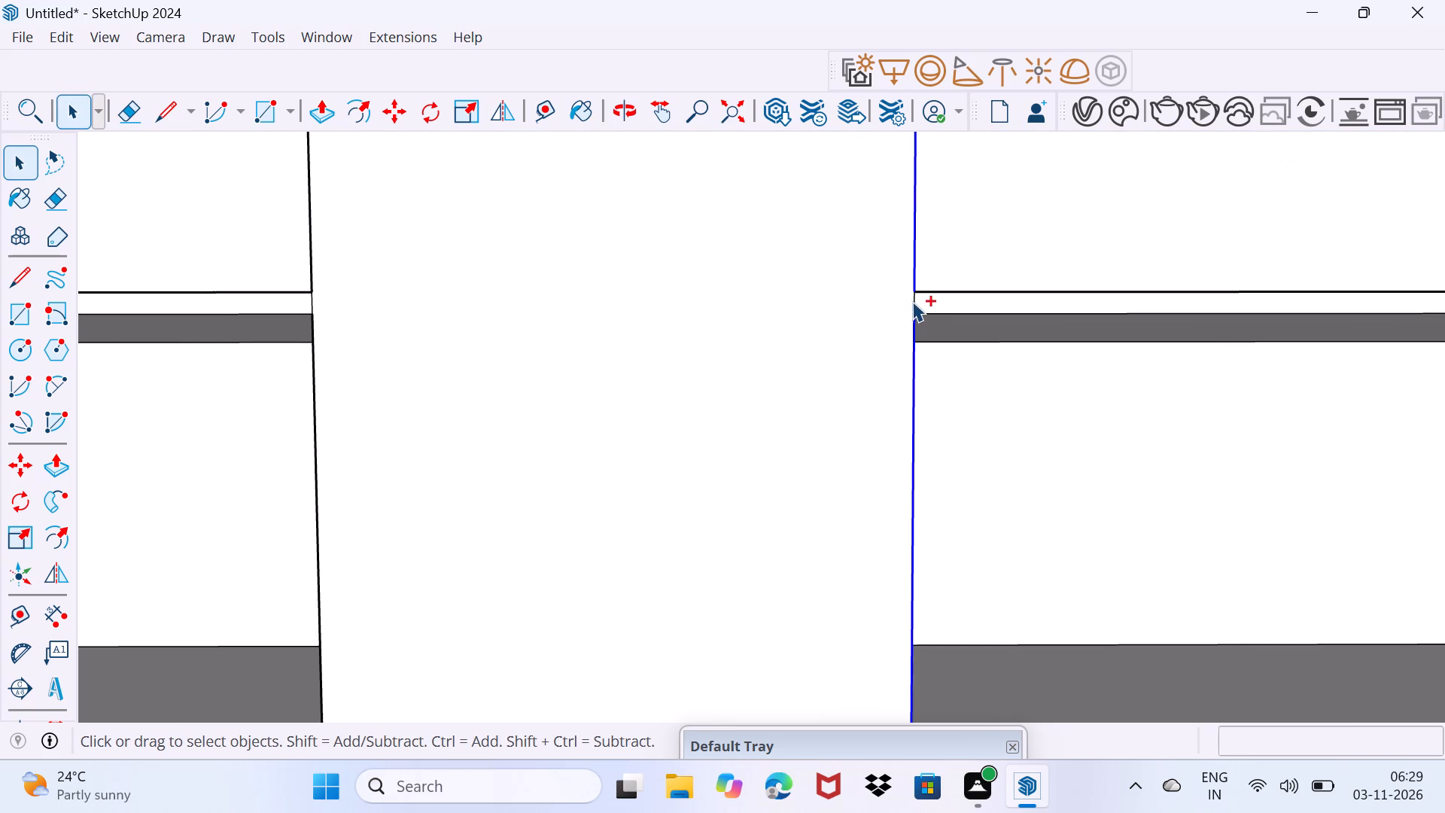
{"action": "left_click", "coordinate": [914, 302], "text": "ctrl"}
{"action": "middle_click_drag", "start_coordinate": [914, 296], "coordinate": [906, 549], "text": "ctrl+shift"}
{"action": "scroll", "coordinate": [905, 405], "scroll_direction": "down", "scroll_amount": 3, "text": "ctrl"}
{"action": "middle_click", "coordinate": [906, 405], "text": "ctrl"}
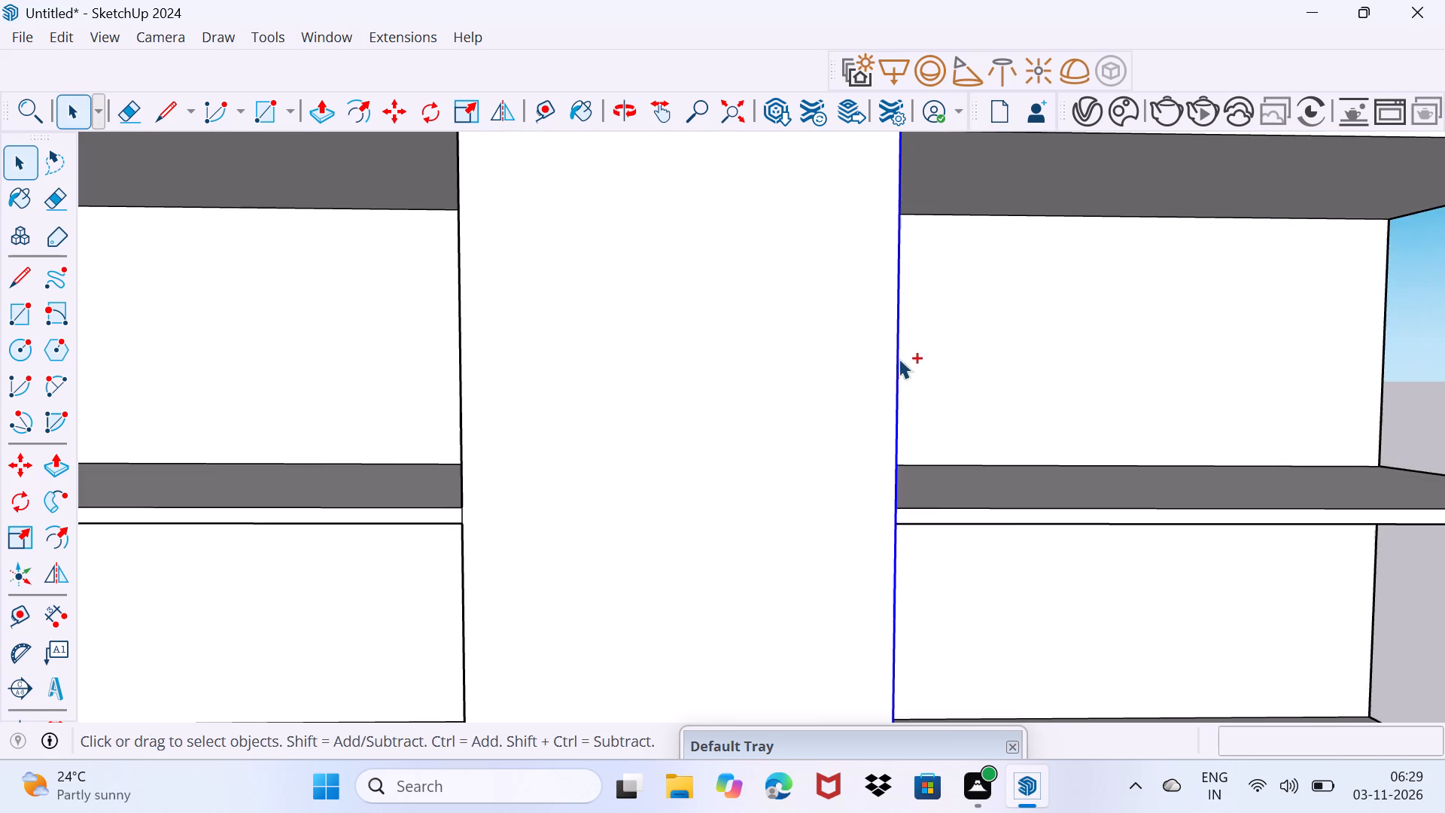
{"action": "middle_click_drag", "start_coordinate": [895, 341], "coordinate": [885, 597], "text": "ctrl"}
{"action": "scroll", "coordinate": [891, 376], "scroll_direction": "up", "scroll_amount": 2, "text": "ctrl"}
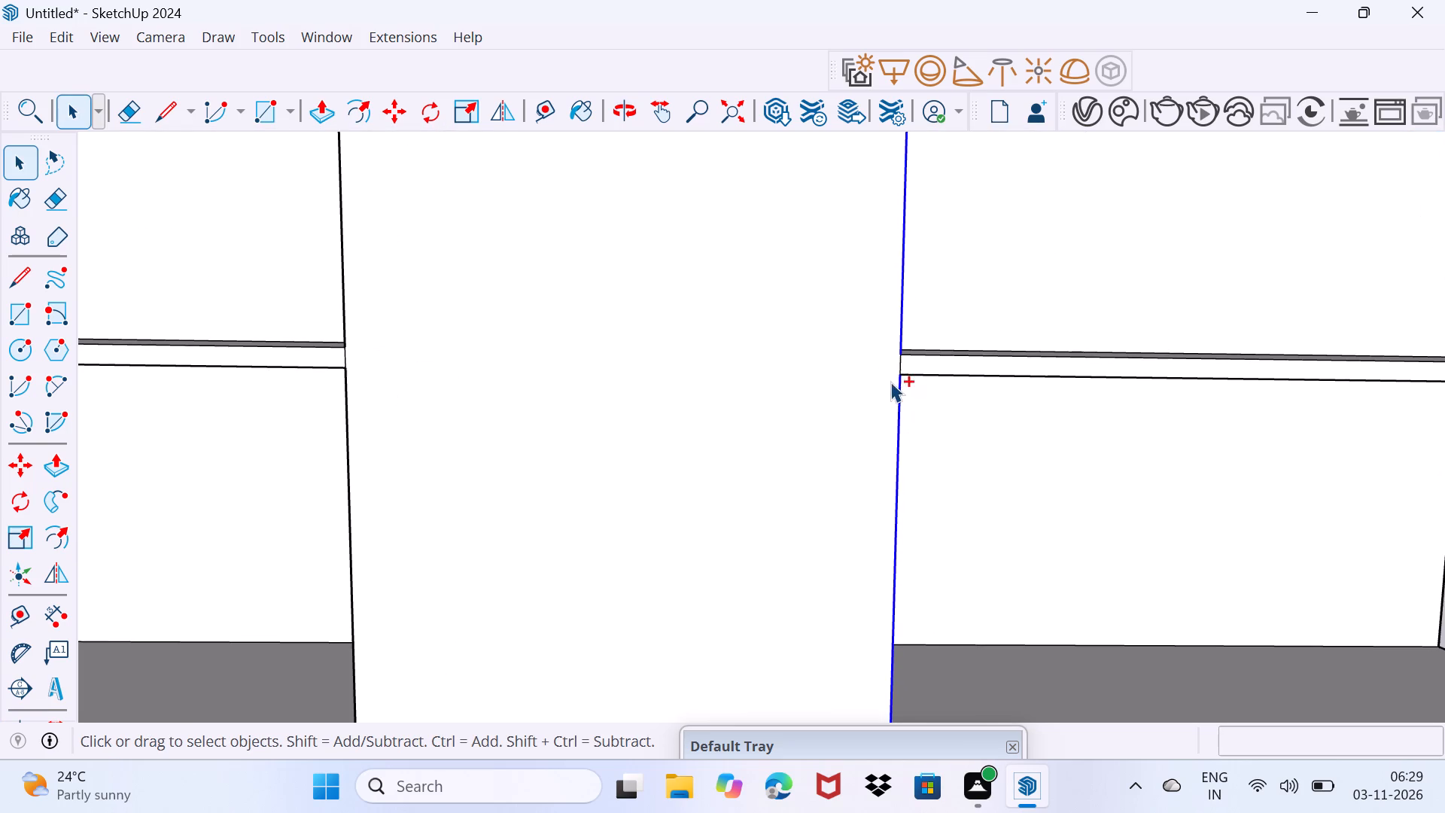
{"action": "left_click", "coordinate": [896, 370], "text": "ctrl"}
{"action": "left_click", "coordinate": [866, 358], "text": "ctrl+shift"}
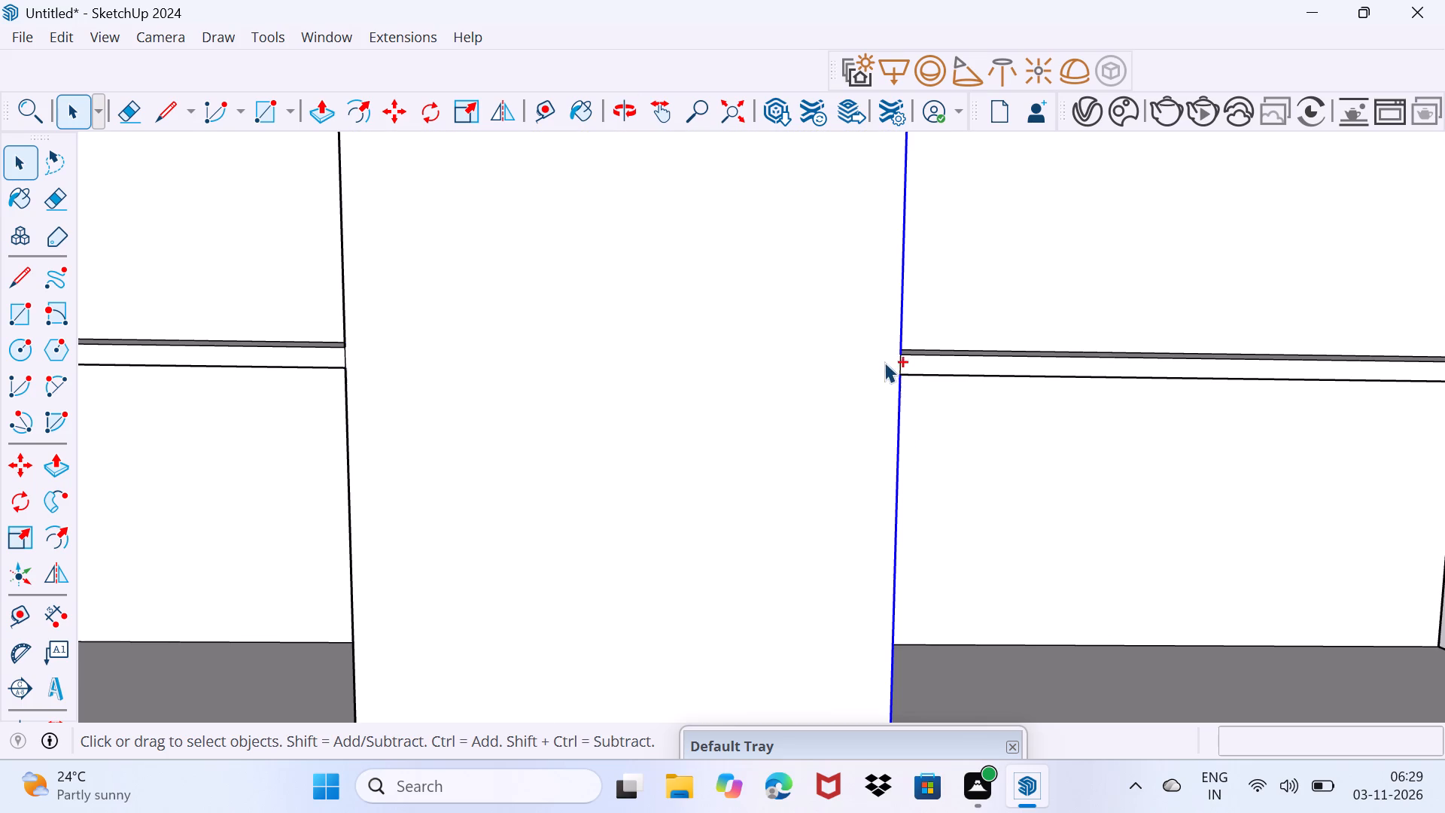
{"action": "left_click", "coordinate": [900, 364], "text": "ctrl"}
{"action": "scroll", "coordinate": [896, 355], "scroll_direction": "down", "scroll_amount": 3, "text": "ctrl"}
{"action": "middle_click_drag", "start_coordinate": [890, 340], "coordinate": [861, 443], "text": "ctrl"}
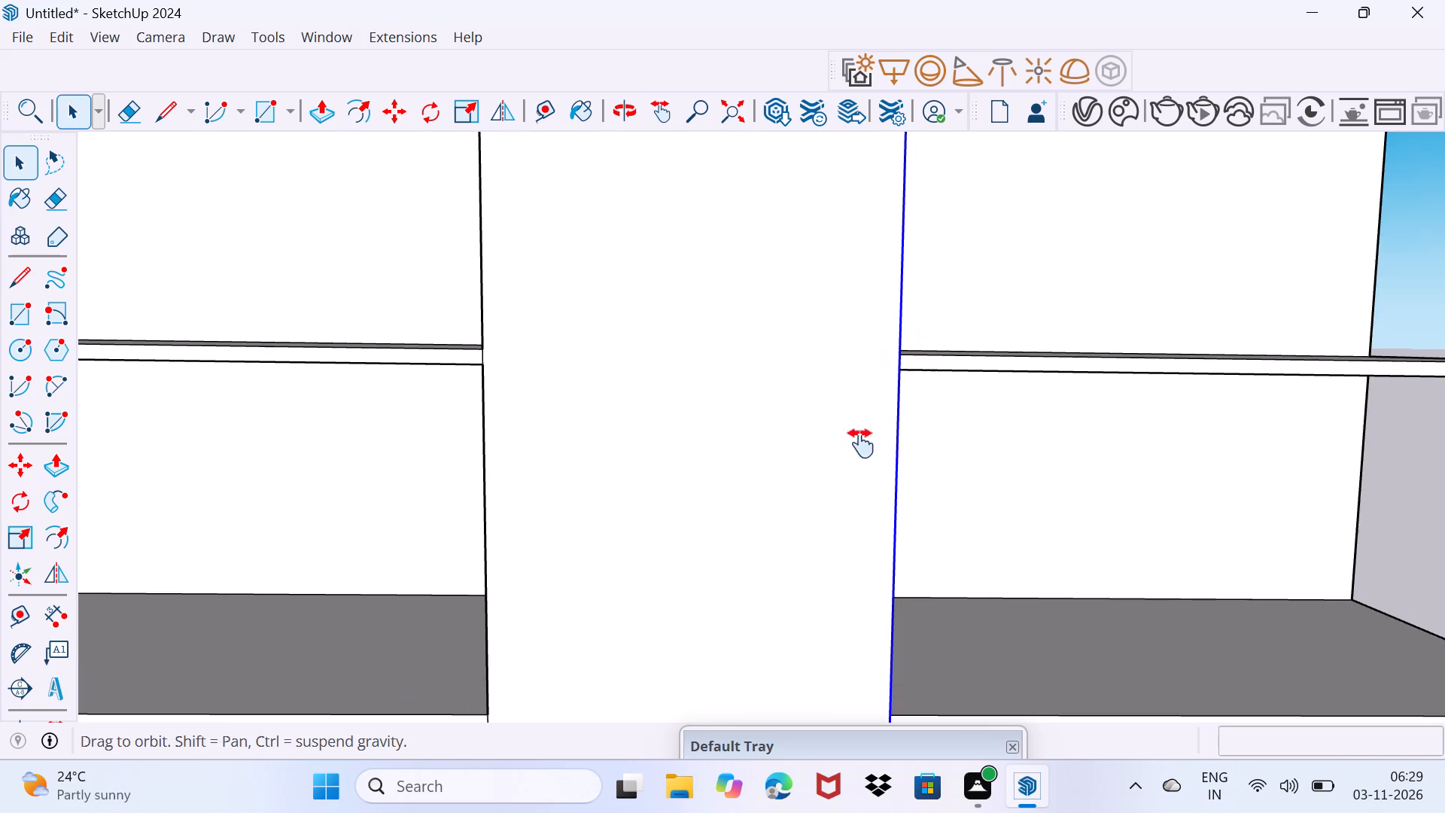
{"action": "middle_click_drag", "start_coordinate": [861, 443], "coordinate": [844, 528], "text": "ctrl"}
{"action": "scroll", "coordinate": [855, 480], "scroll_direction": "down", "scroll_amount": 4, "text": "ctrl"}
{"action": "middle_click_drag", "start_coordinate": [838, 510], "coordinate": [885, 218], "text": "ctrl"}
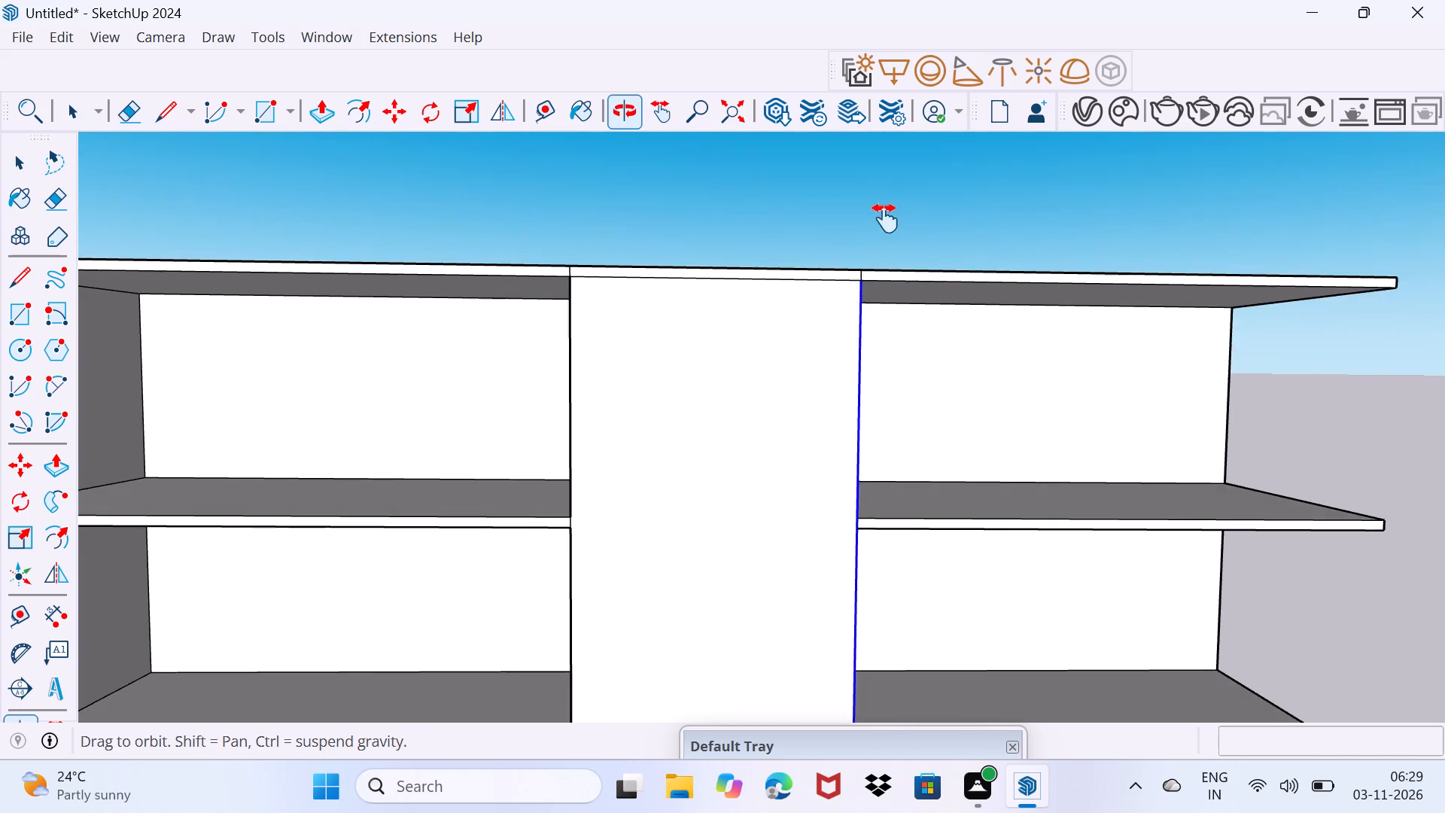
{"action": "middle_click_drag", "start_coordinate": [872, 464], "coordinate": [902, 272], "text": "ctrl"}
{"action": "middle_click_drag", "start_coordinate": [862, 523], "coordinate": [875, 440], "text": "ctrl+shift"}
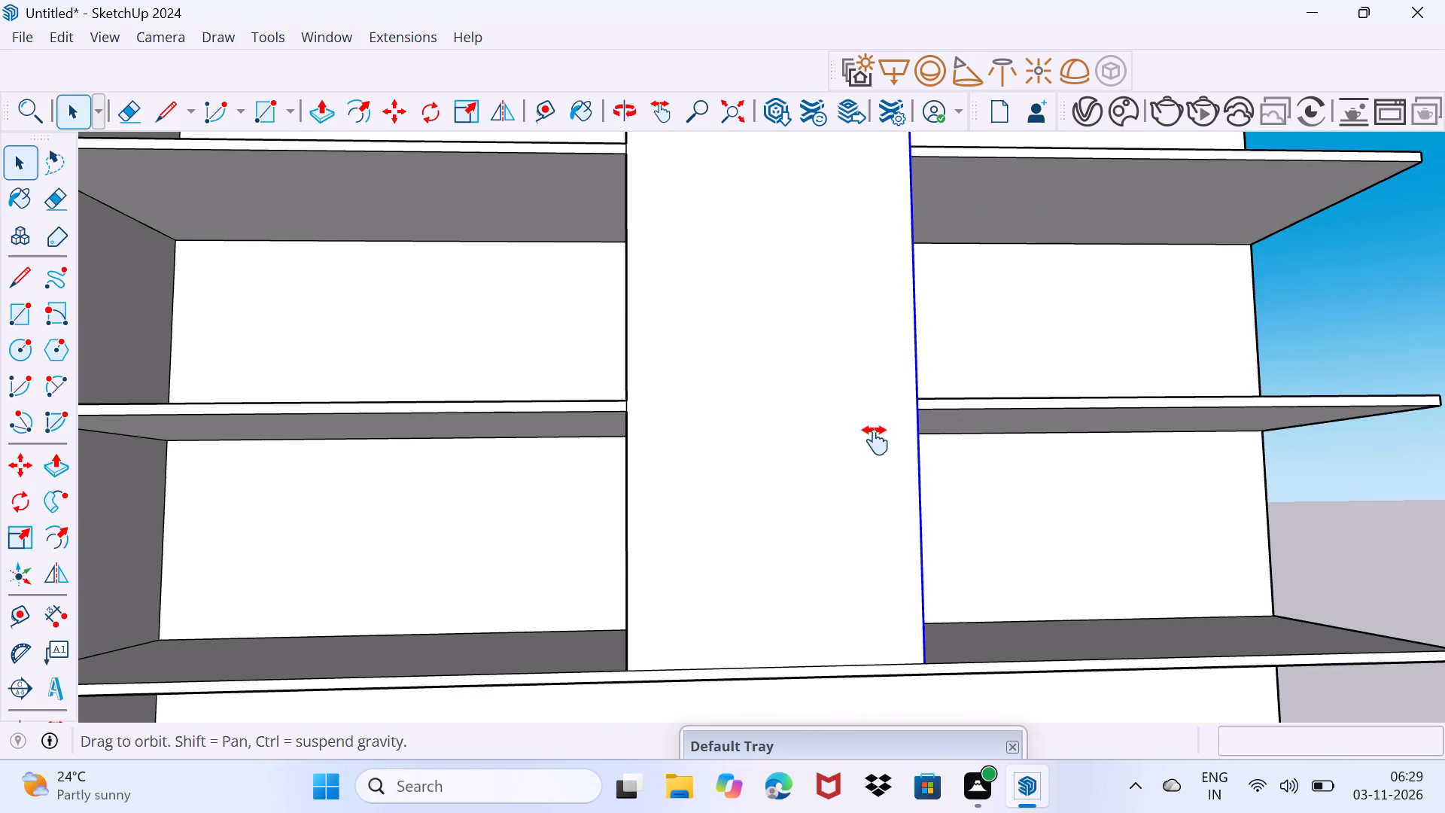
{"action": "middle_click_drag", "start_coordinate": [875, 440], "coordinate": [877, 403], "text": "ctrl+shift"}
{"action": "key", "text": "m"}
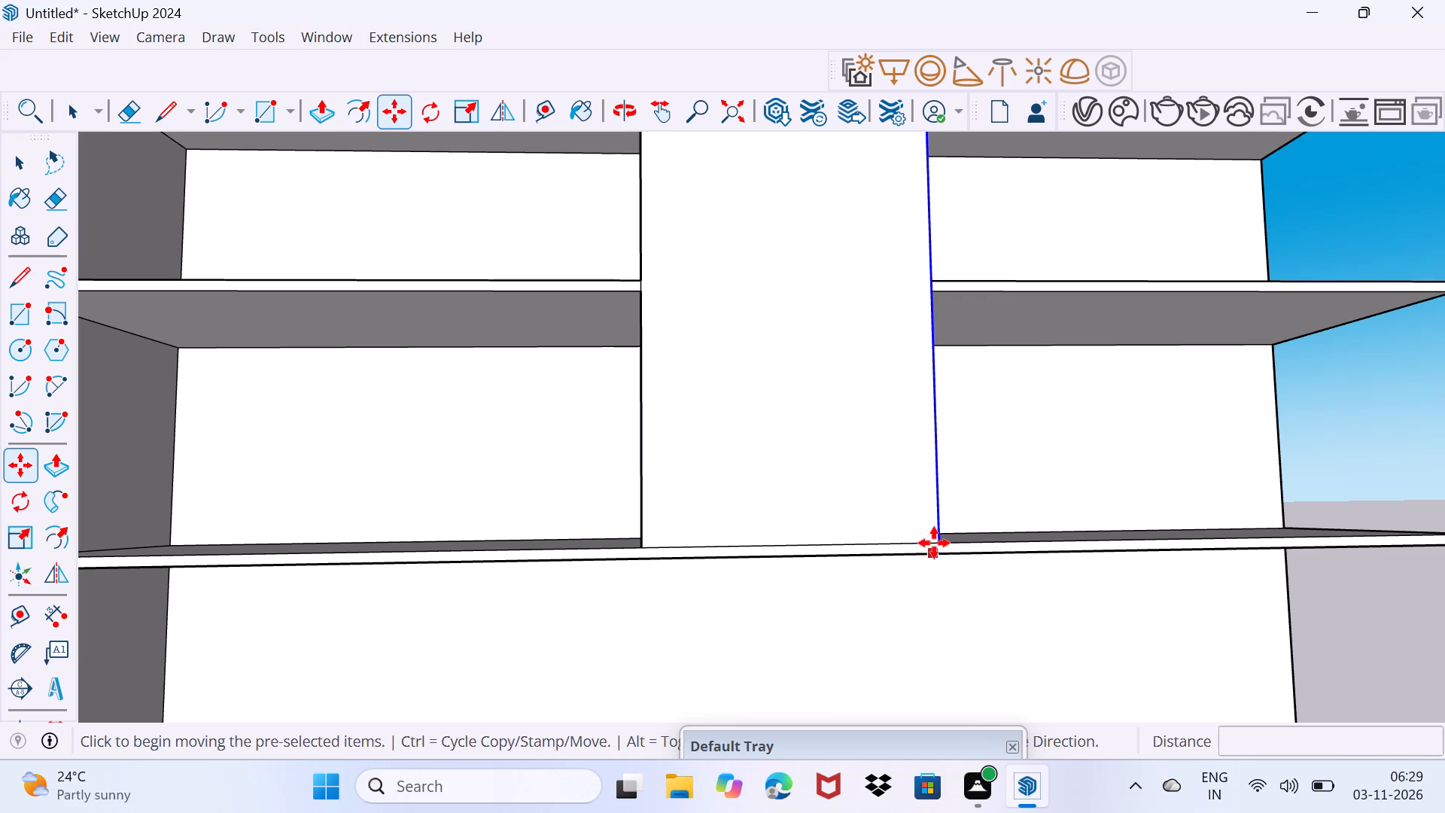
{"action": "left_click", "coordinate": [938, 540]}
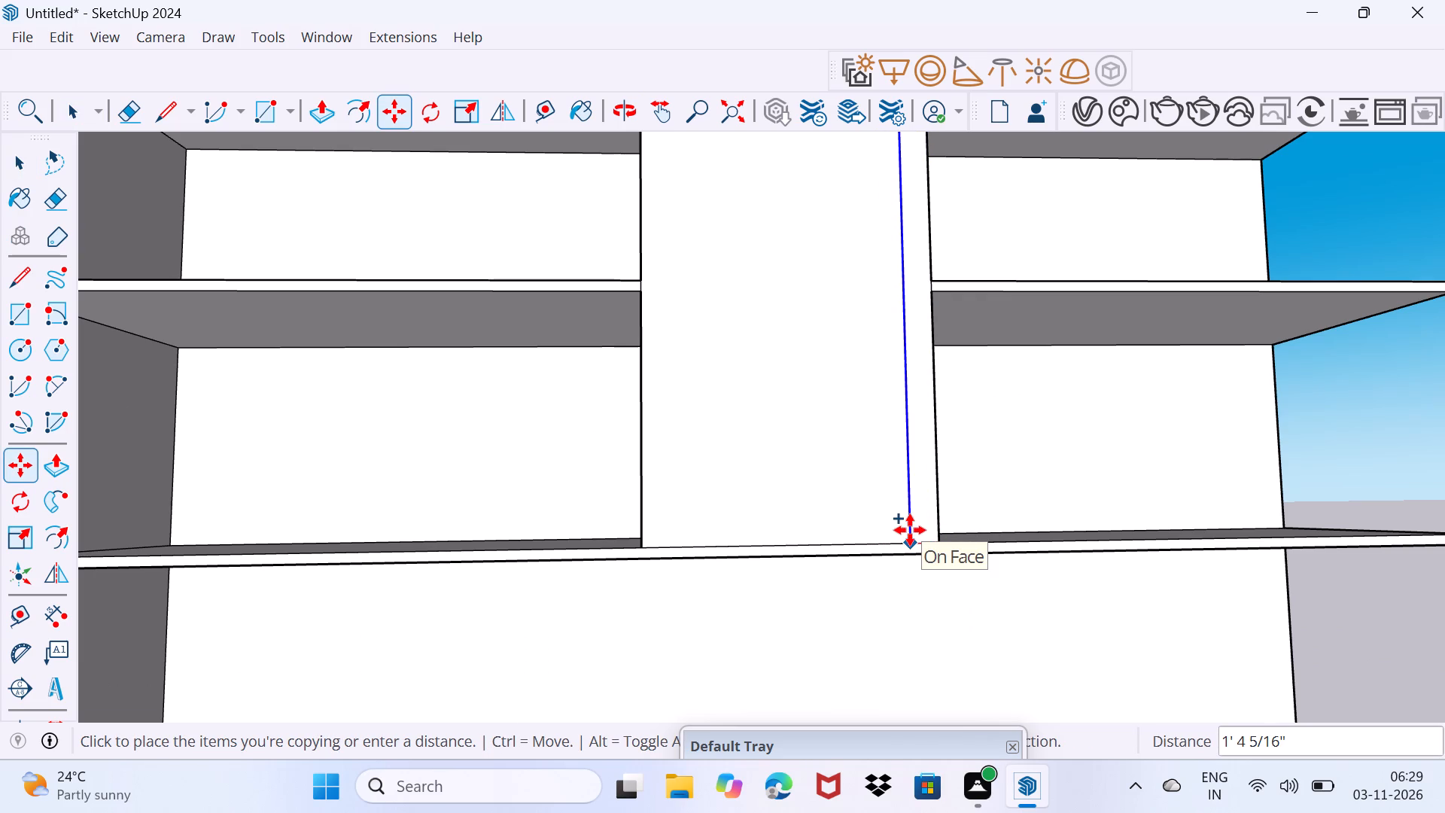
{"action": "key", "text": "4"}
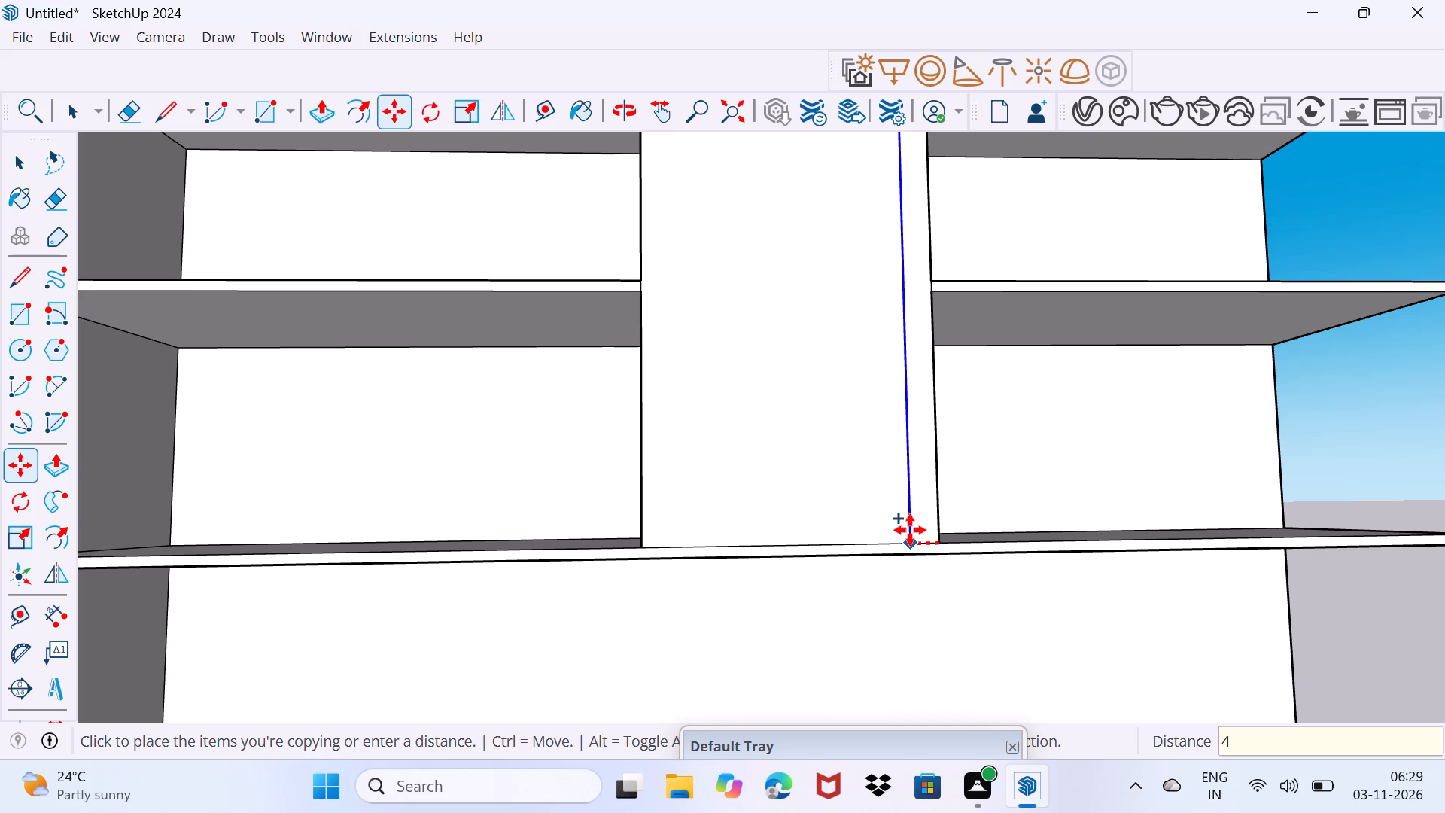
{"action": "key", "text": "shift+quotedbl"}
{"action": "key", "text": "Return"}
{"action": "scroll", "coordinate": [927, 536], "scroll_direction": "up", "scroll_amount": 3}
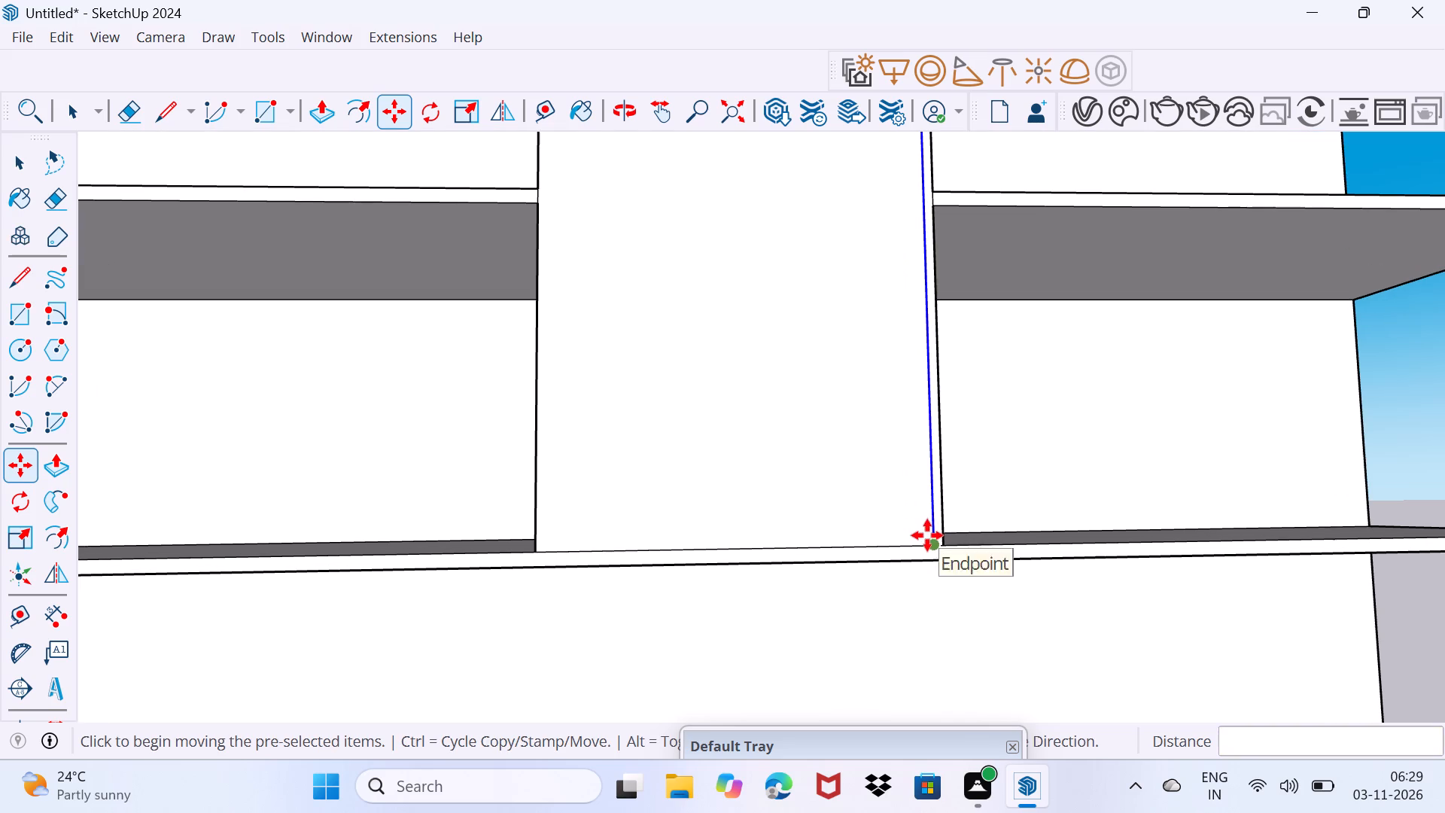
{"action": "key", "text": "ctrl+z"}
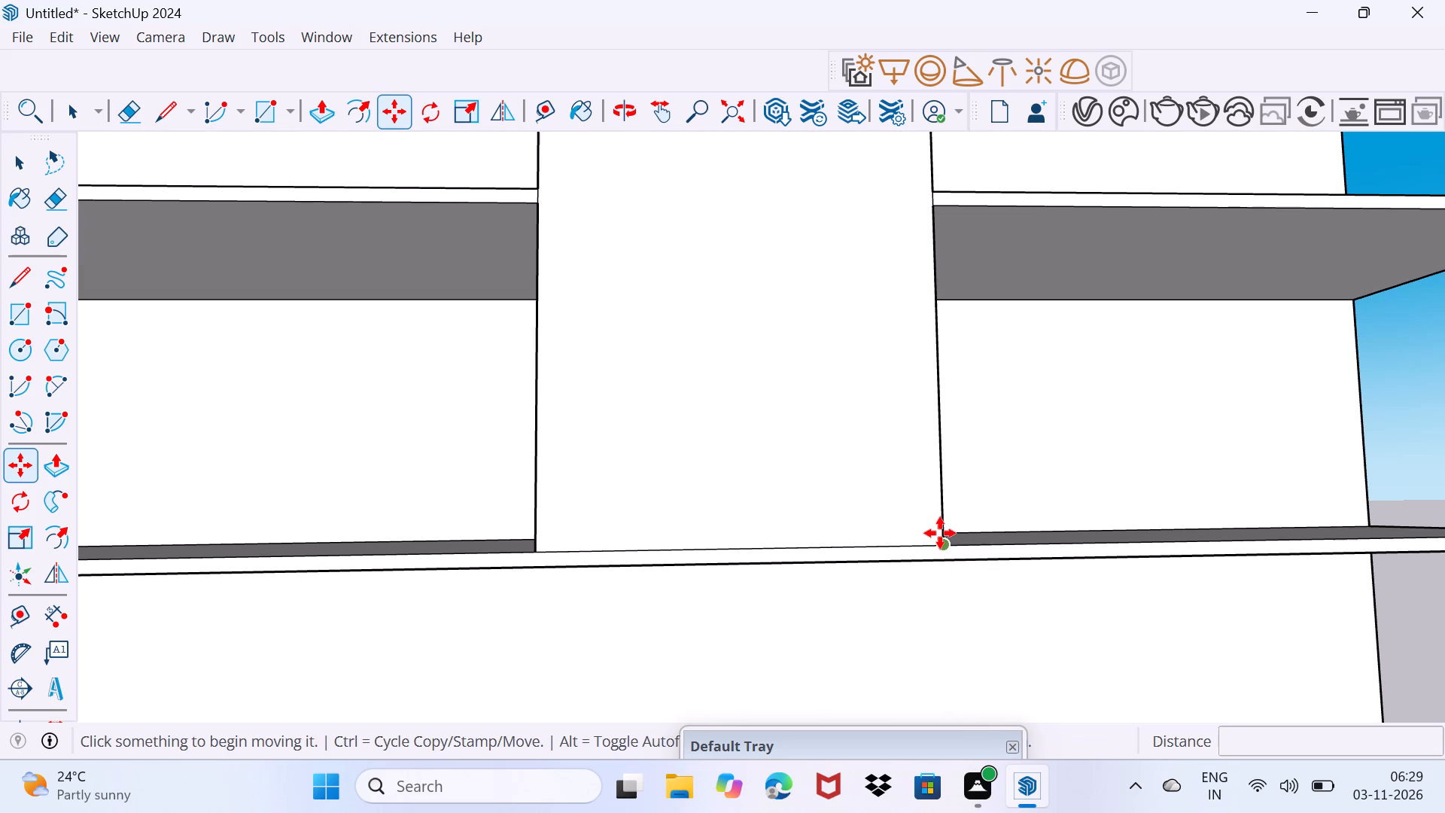
Copy all storey segments of the panel's vertical front edge farther from the projecting strip 6" inward across its front face.
{"action": "key", "text": "space"}
{"action": "left_click", "coordinate": [941, 522]}
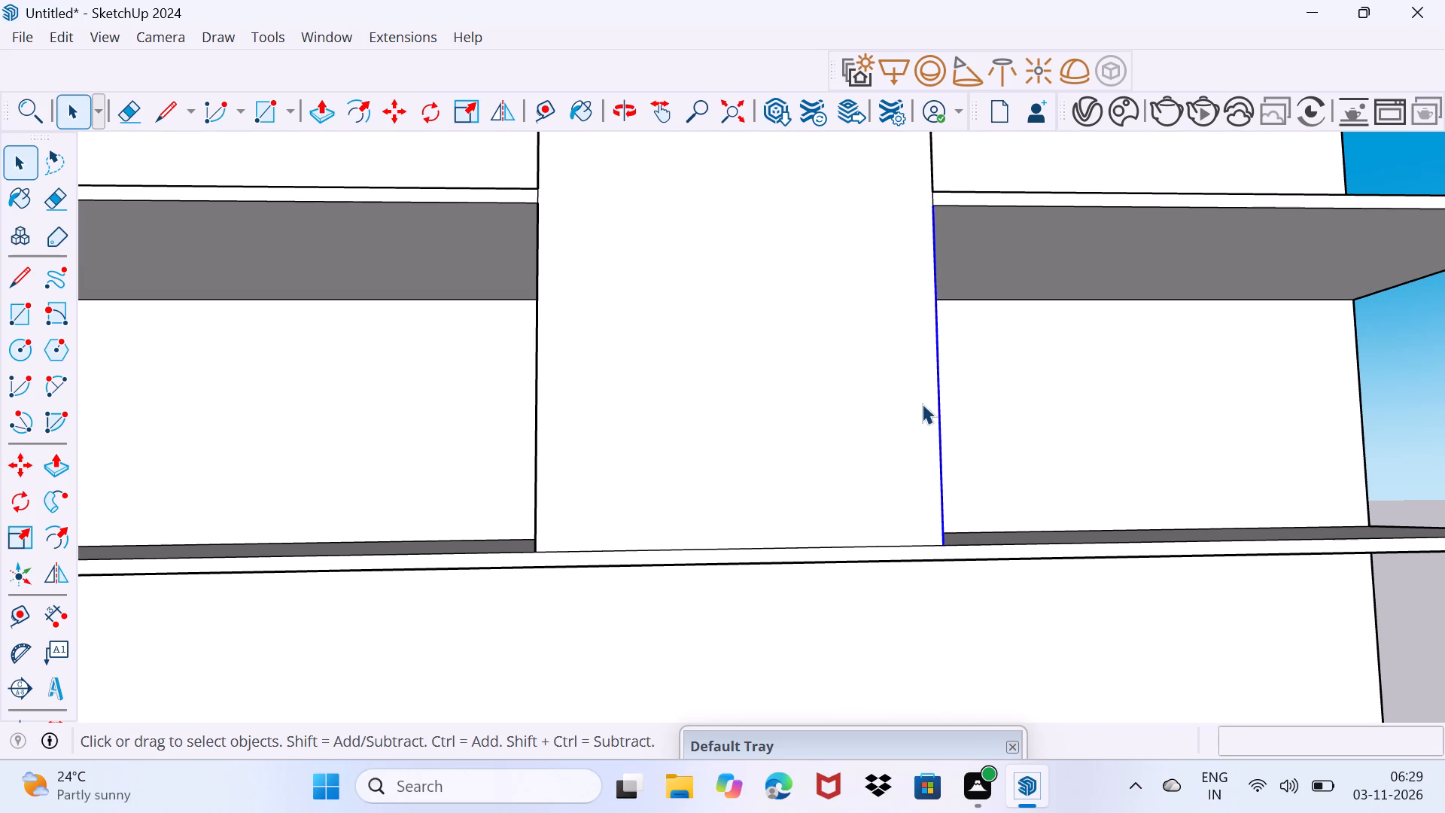
{"action": "middle_click_drag", "start_coordinate": [921, 394], "coordinate": [910, 621], "text": "shift"}
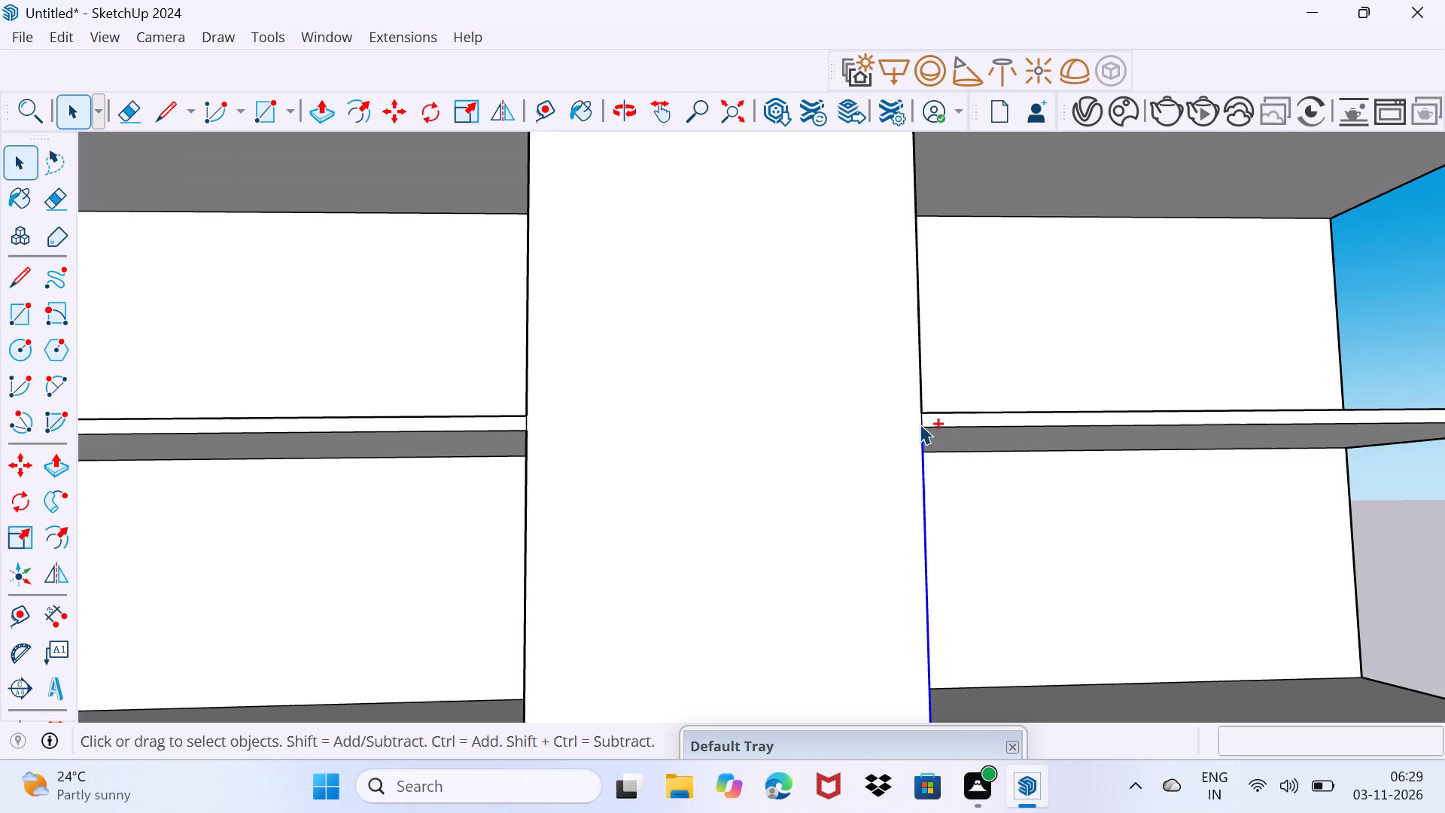
{"action": "left_click", "coordinate": [920, 419], "text": "ctrl"}
{"action": "left_click", "coordinate": [921, 389], "text": "ctrl"}
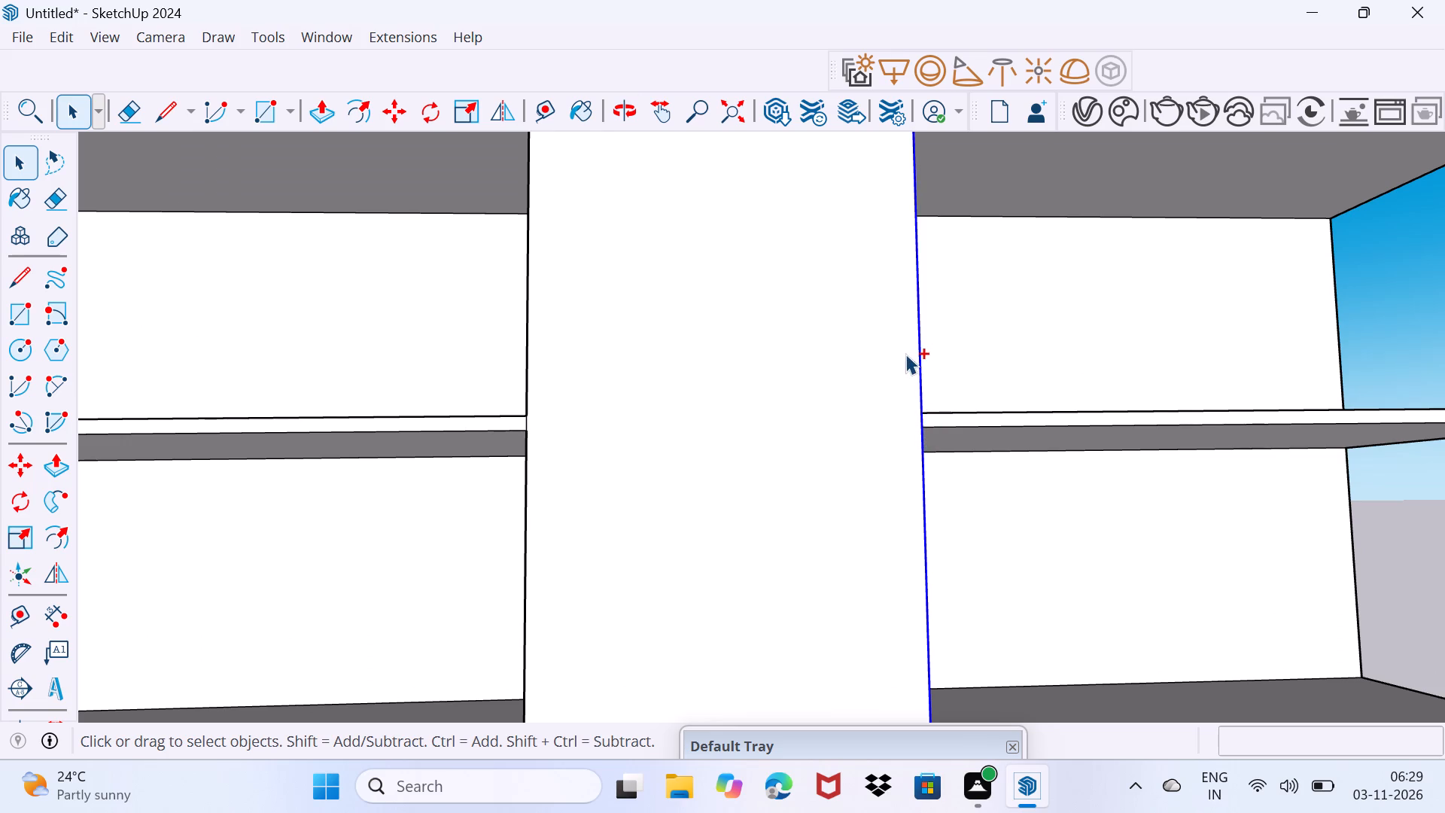
{"action": "middle_click_drag", "start_coordinate": [905, 354], "coordinate": [885, 657], "text": "ctrl+shift"}
{"action": "middle_click_drag", "start_coordinate": [878, 374], "coordinate": [878, 567], "text": "ctrl"}
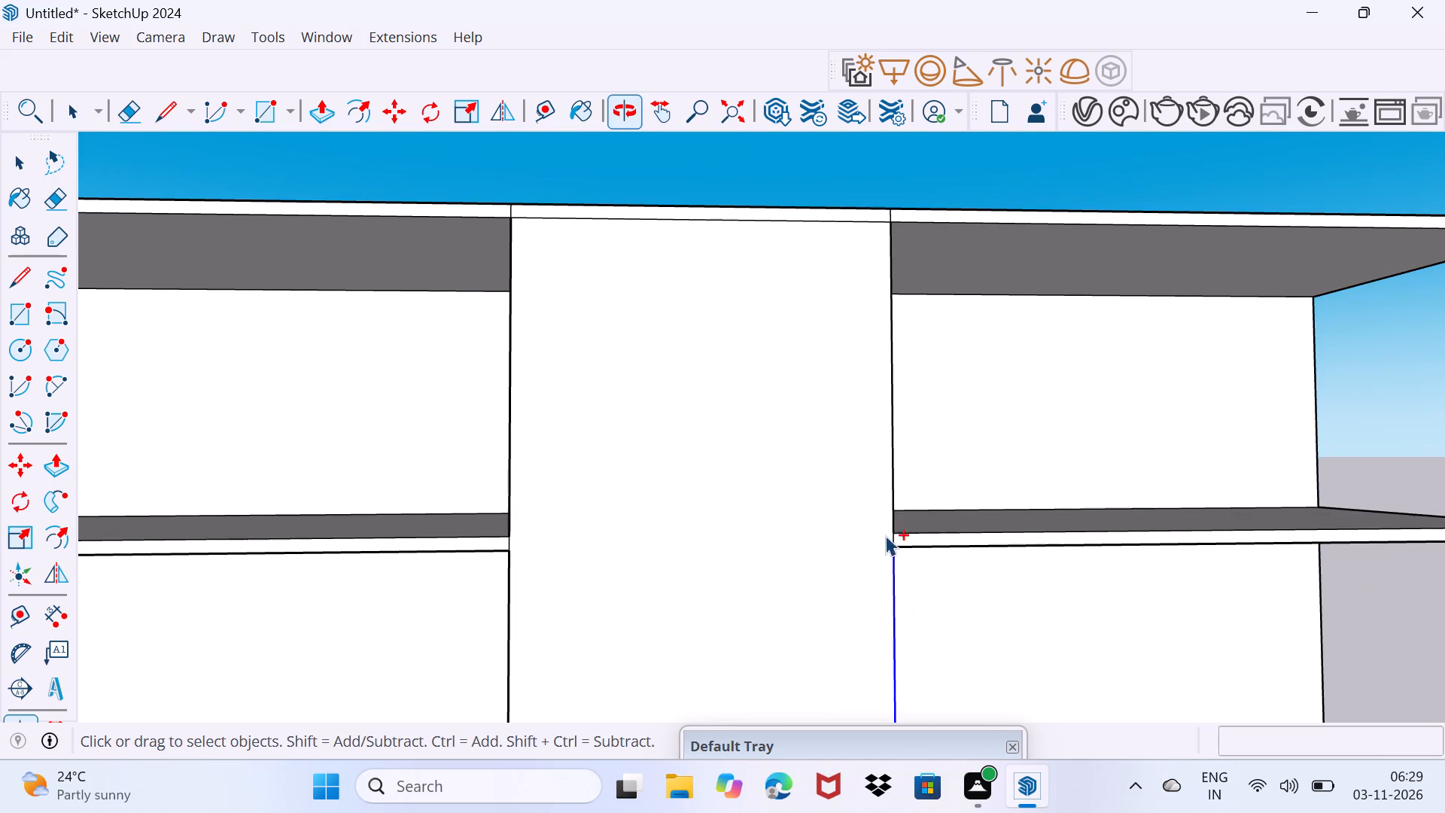
{"action": "left_click", "coordinate": [893, 500], "text": "ctrl"}
{"action": "scroll", "coordinate": [891, 559], "scroll_direction": "up", "scroll_amount": 3, "text": "ctrl"}
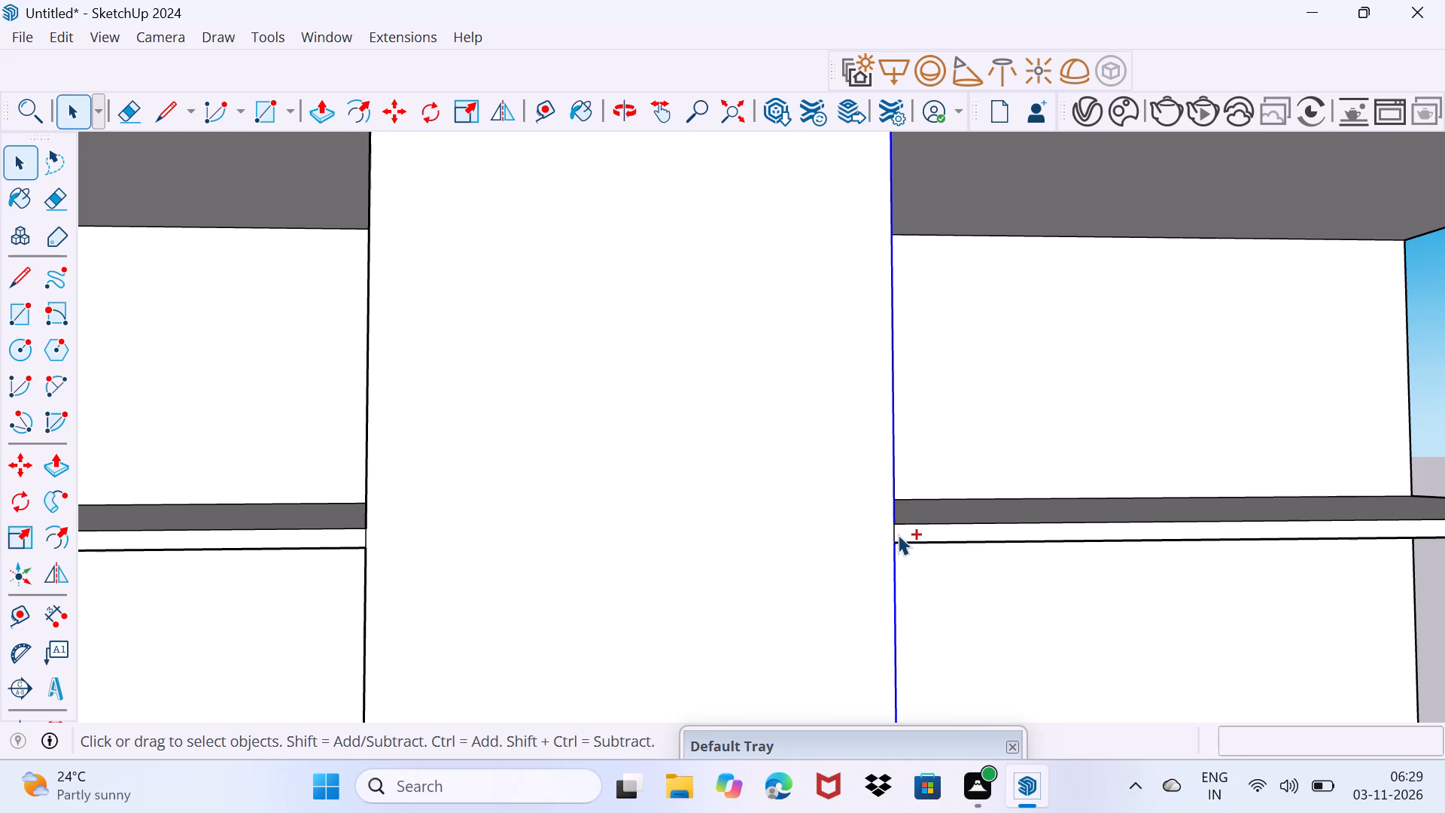
{"action": "left_click", "coordinate": [893, 530], "text": "ctrl"}
{"action": "scroll", "coordinate": [895, 557], "scroll_direction": "down", "scroll_amount": 8, "text": "ctrl"}
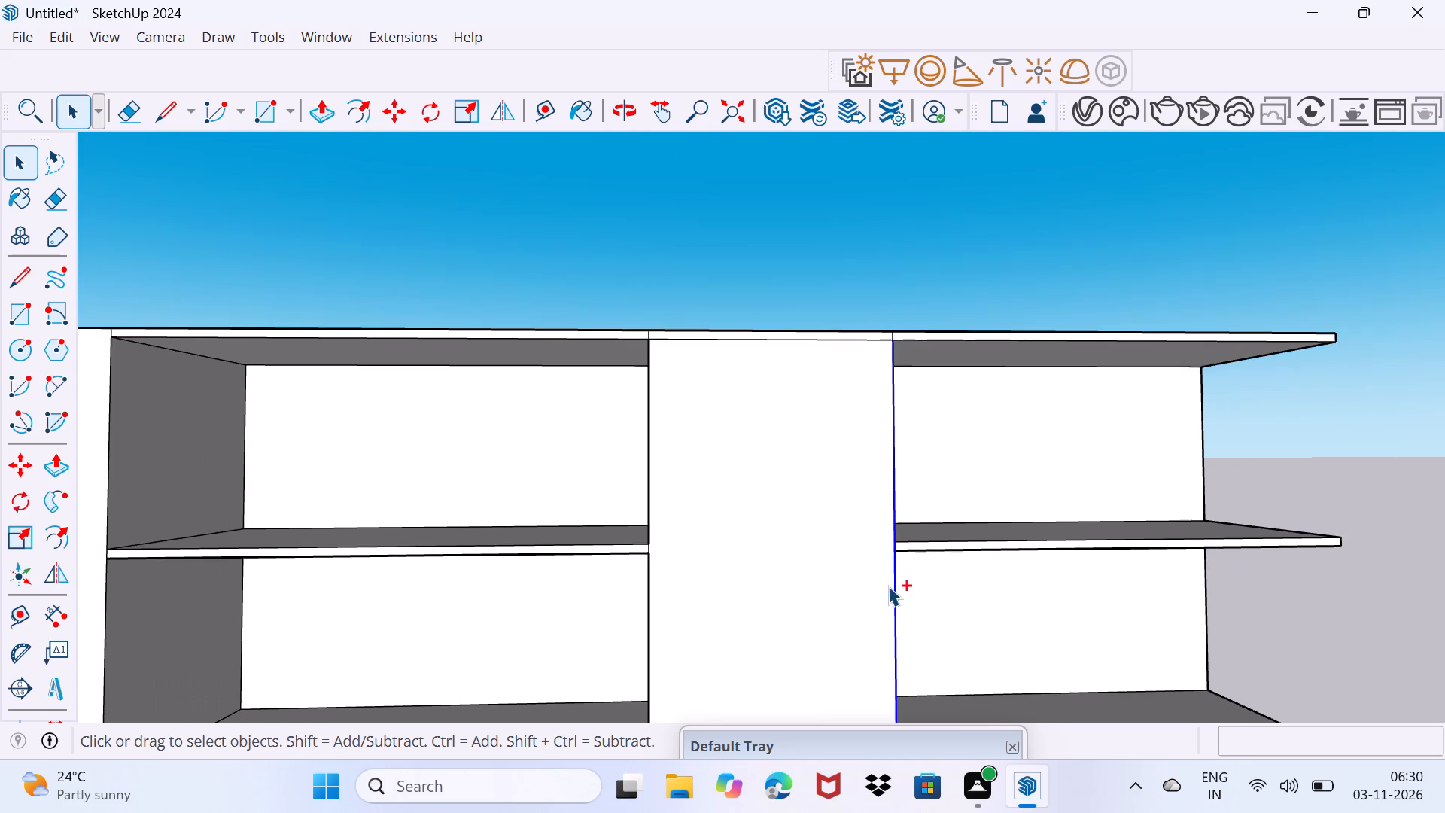
{"action": "middle_click_drag", "start_coordinate": [890, 589], "coordinate": [832, 201], "text": "ctrl"}
{"action": "middle_click_drag", "start_coordinate": [864, 518], "coordinate": [876, 391], "text": "ctrl"}
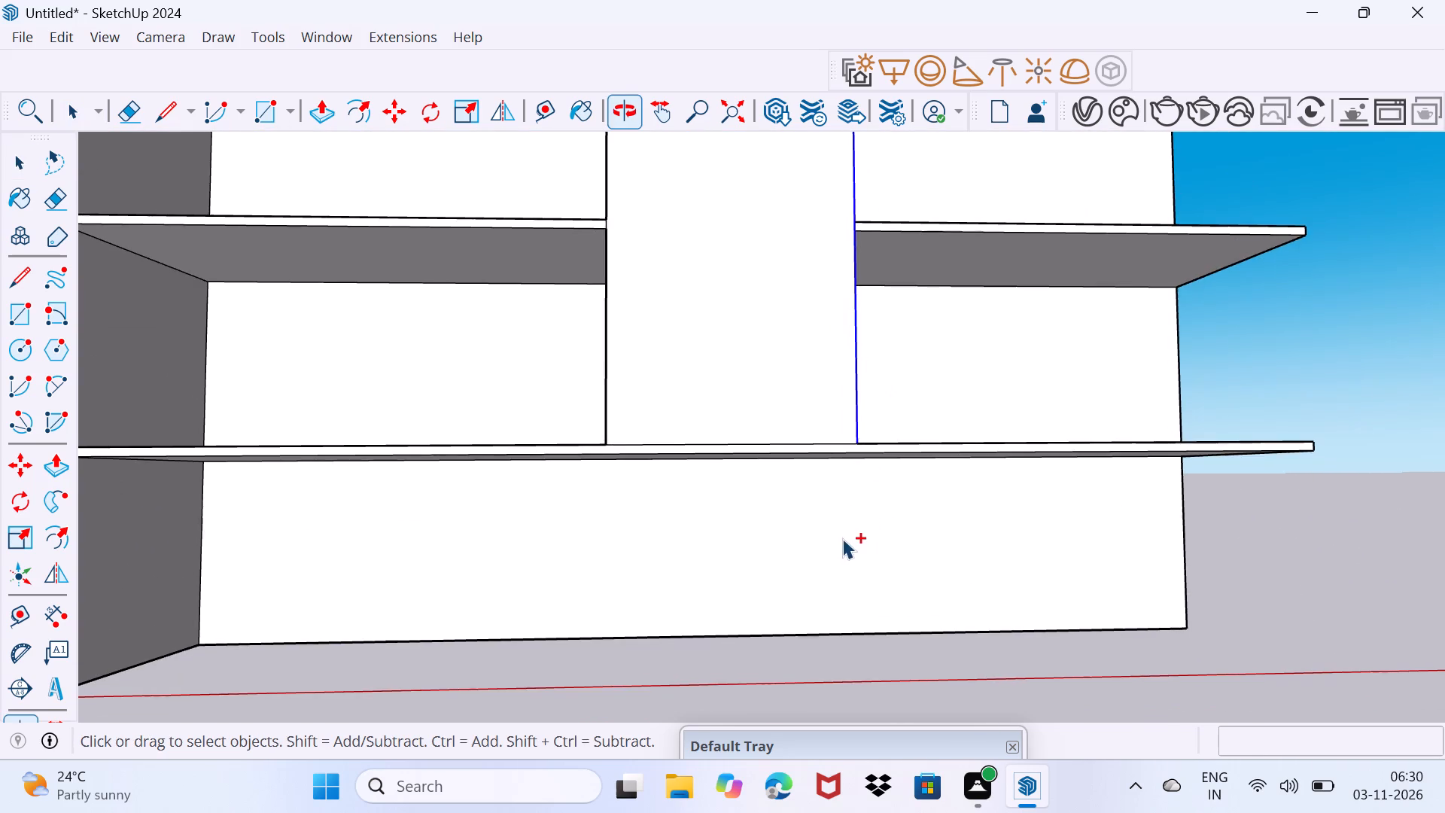
{"action": "scroll", "coordinate": [841, 538], "scroll_direction": "up", "scroll_amount": 3, "text": "ctrl"}
{"action": "scroll", "coordinate": [838, 410], "scroll_direction": "up", "scroll_amount": 3, "text": "ctrl"}
{"action": "key", "text": "m"}
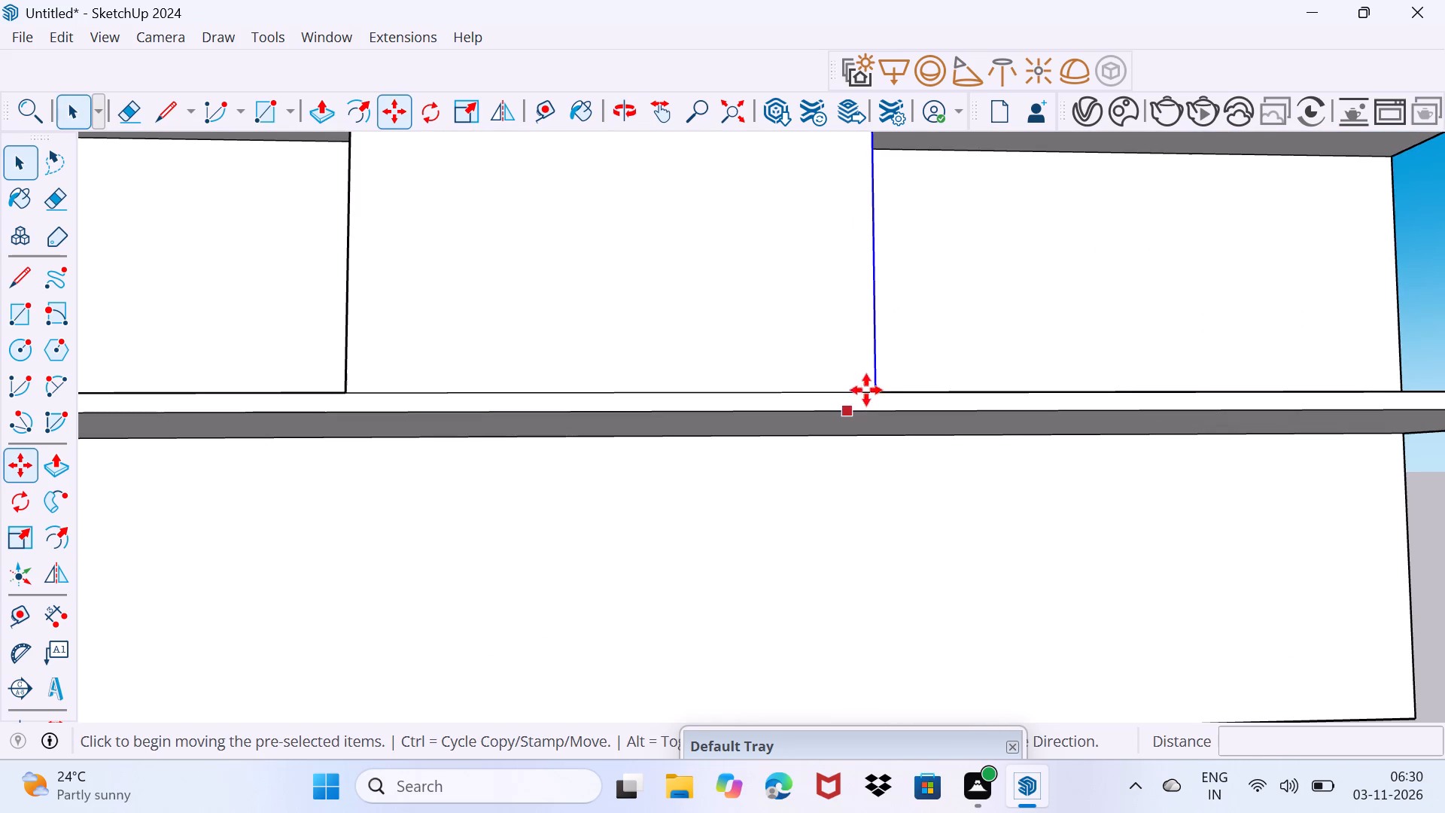
{"action": "left_click", "coordinate": [878, 390]}
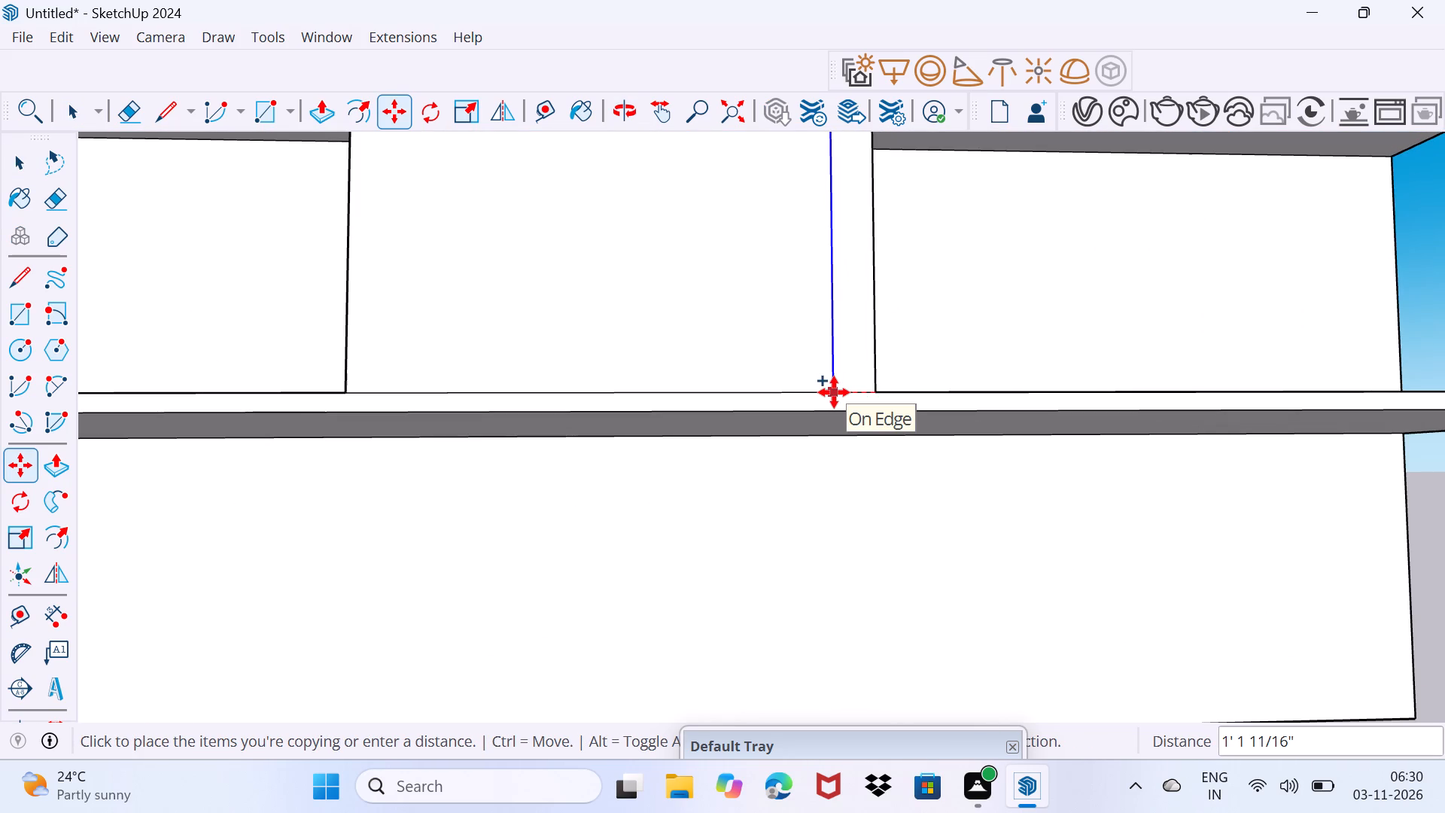
{"action": "type", "text": "6\""}
{"action": "key", "text": "Return"}
{"action": "key", "text": "space"}
Push/Pull the narrow 6" wide vertical strip along the panel's edge 4" outward from the front face.
{"action": "scroll", "coordinate": [849, 324], "scroll_direction": "up", "scroll_amount": 1}
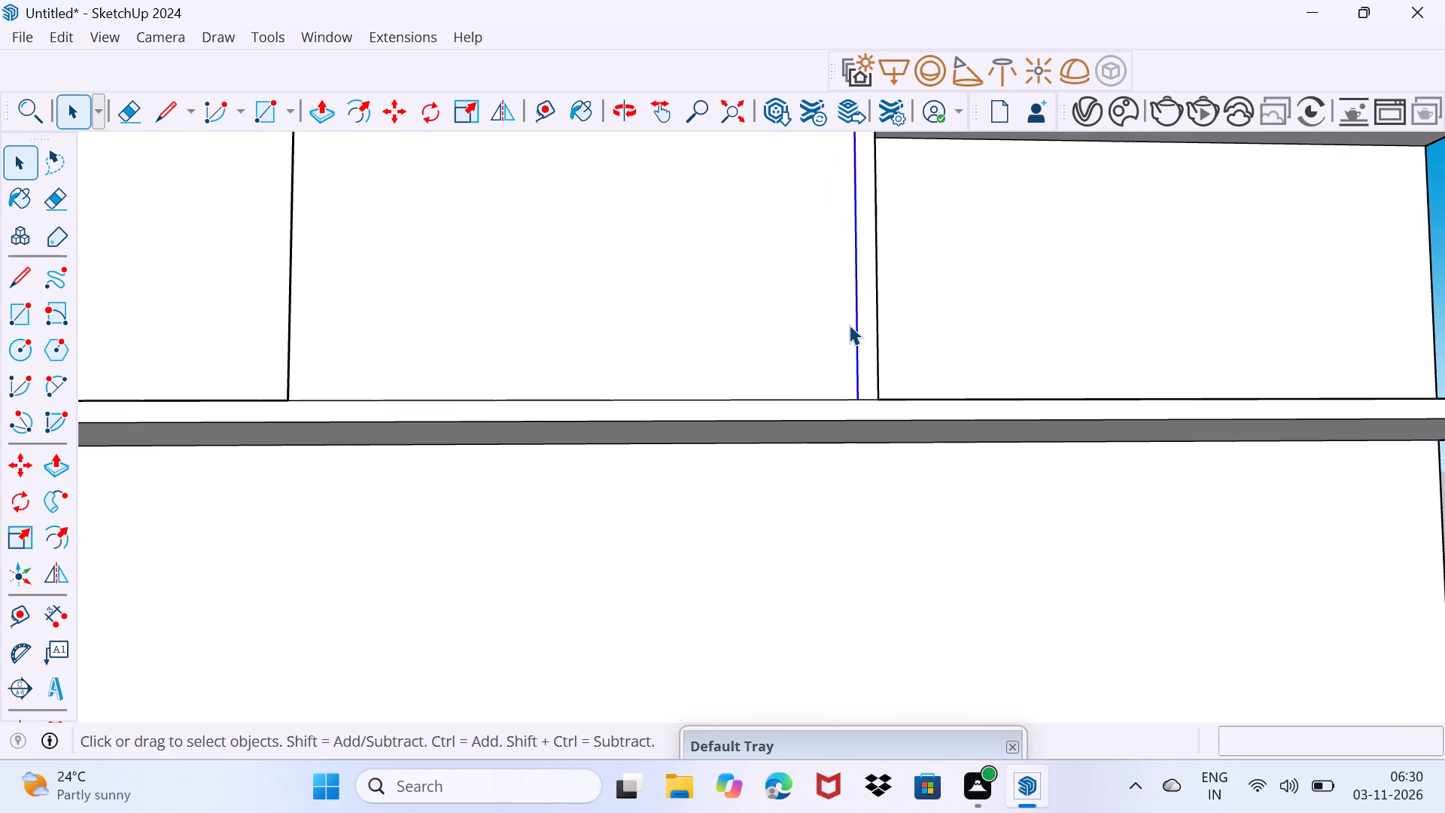
{"action": "middle_click_drag", "start_coordinate": [849, 343], "coordinate": [835, 410]}
{"action": "left_click_drag", "start_coordinate": [796, 382], "coordinate": [845, 323]}
{"action": "scroll", "coordinate": [844, 307], "scroll_direction": "down", "scroll_amount": 3}
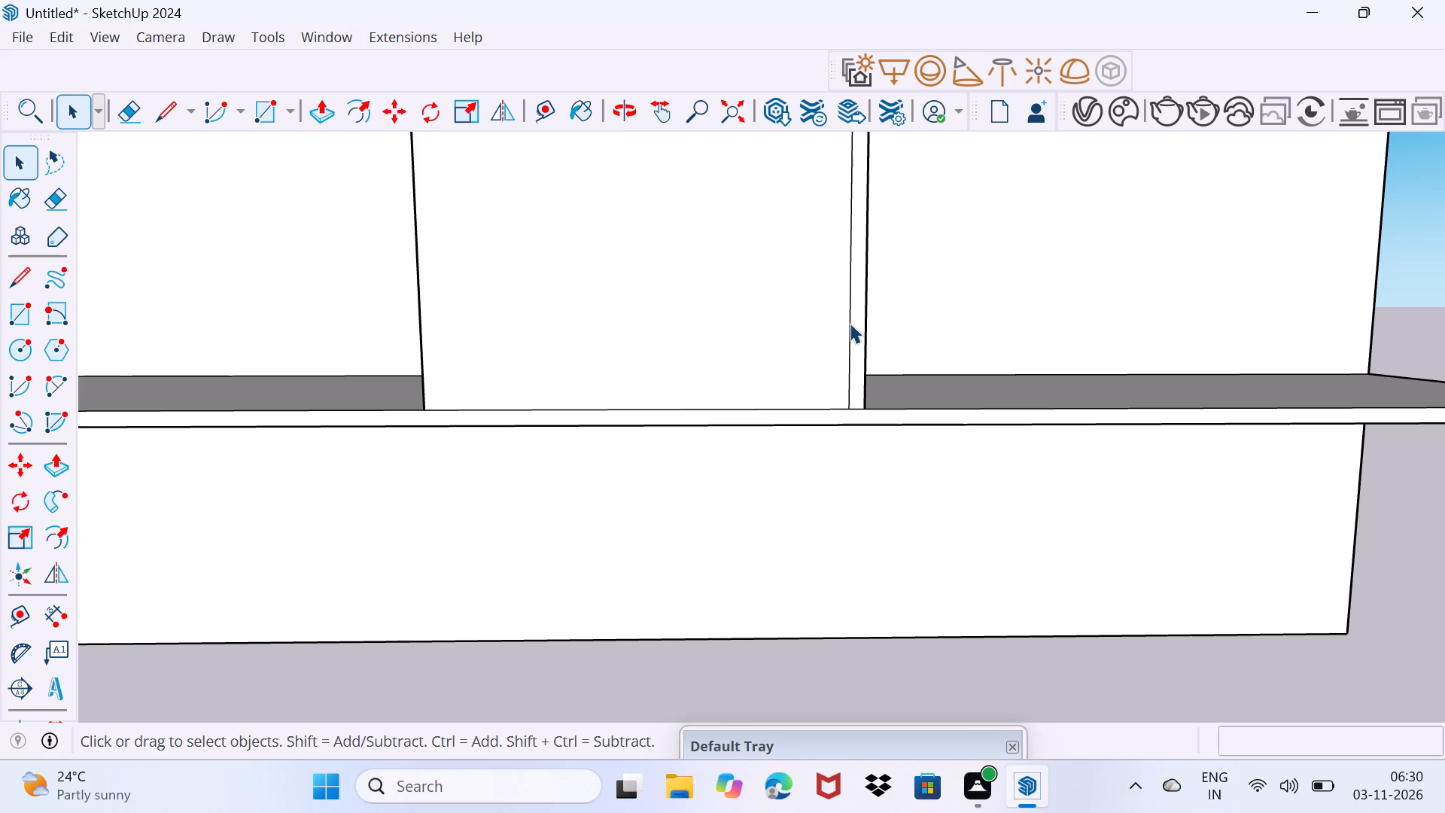
{"action": "scroll", "coordinate": [850, 323], "scroll_direction": "down", "scroll_amount": 2}
{"action": "middle_click_drag", "start_coordinate": [837, 317], "coordinate": [853, 397], "text": "shift"}
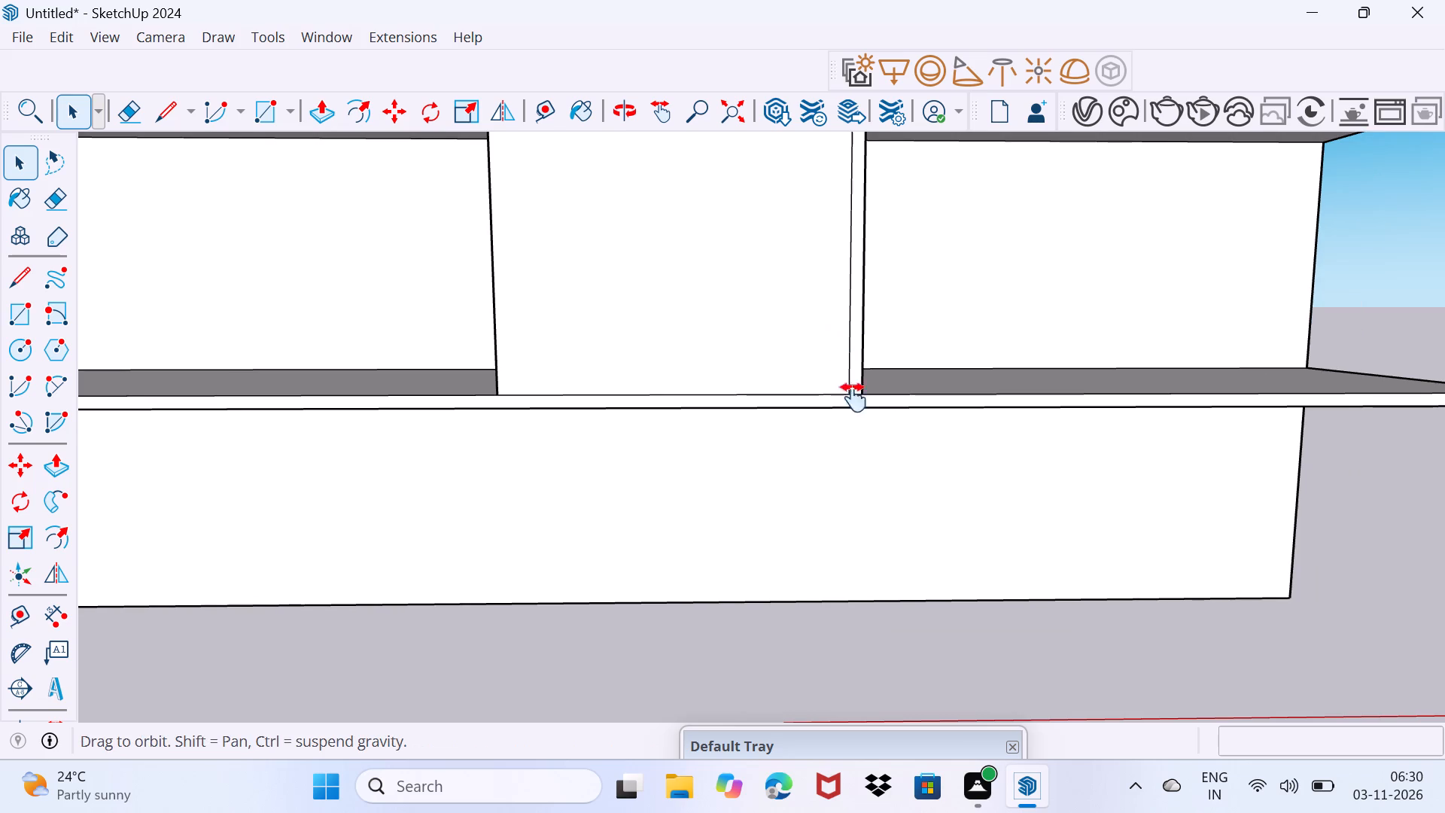
{"action": "middle_click_drag", "start_coordinate": [853, 397], "coordinate": [860, 482], "text": "shift"}
{"action": "middle_click_drag", "start_coordinate": [869, 399], "coordinate": [875, 497]}
{"action": "scroll", "coordinate": [875, 478], "scroll_direction": "down", "scroll_amount": 2}
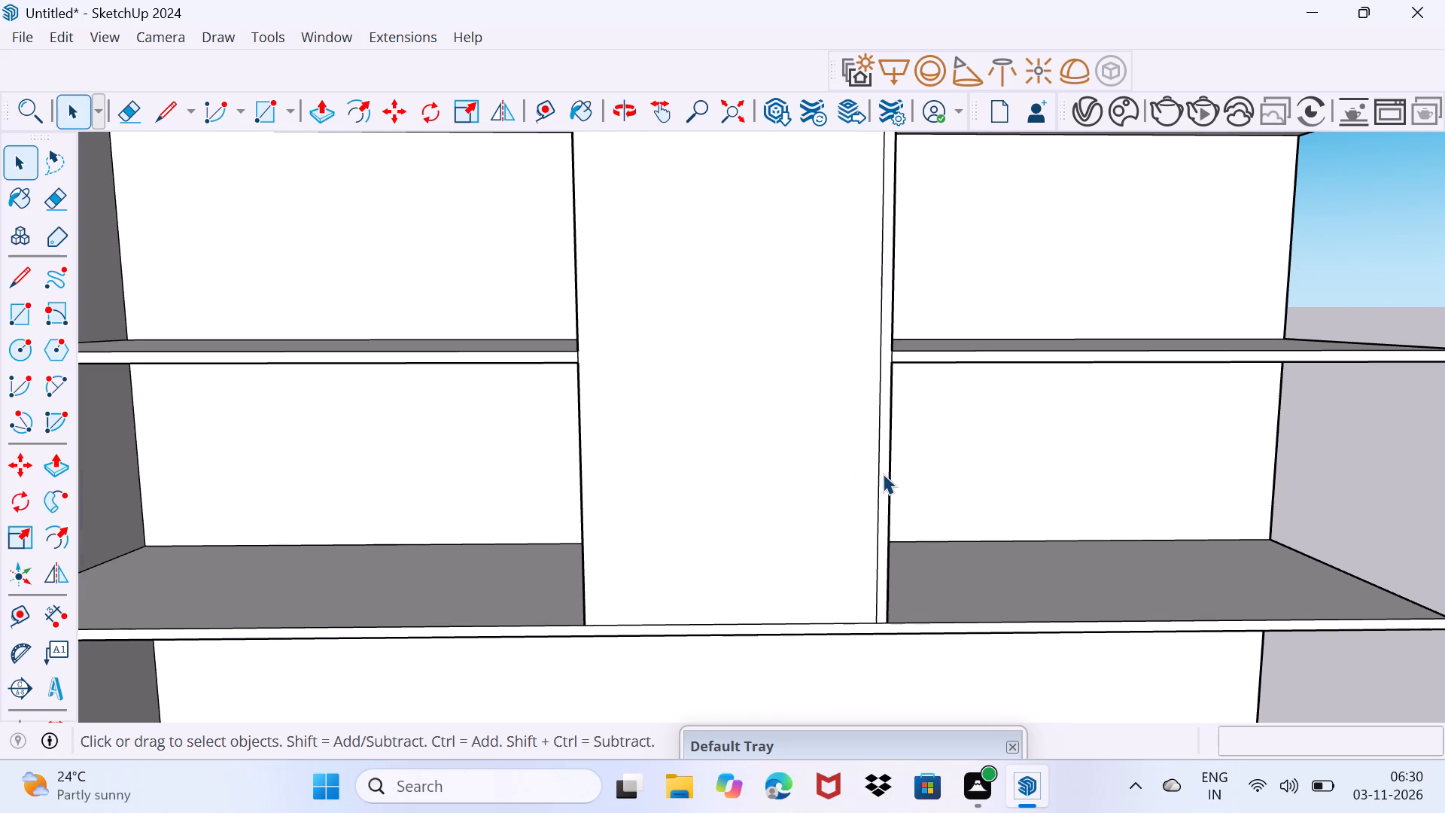
{"action": "left_click", "coordinate": [883, 474]}
{"action": "key", "text": "p"}
{"action": "left_click", "coordinate": [883, 473]}
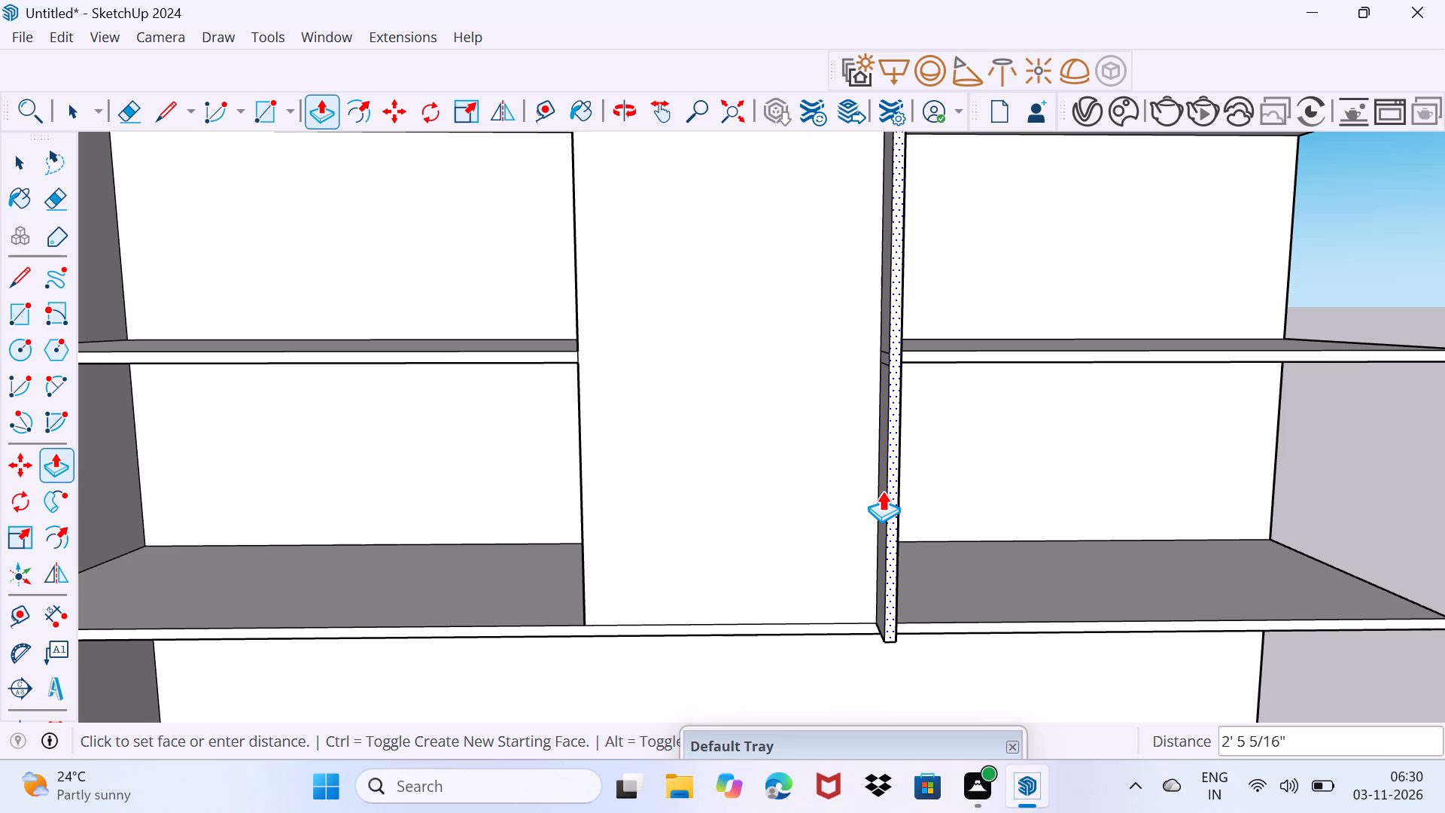
{"action": "type", "text": "4\""}
{"action": "key", "text": "Return"}
Push/Pull the inner side face of the raised strip's lowest-storey segment about 1' 2 1/4" across the panel's front face.
{"action": "scroll", "coordinate": [866, 503], "scroll_direction": "up", "scroll_amount": 1}
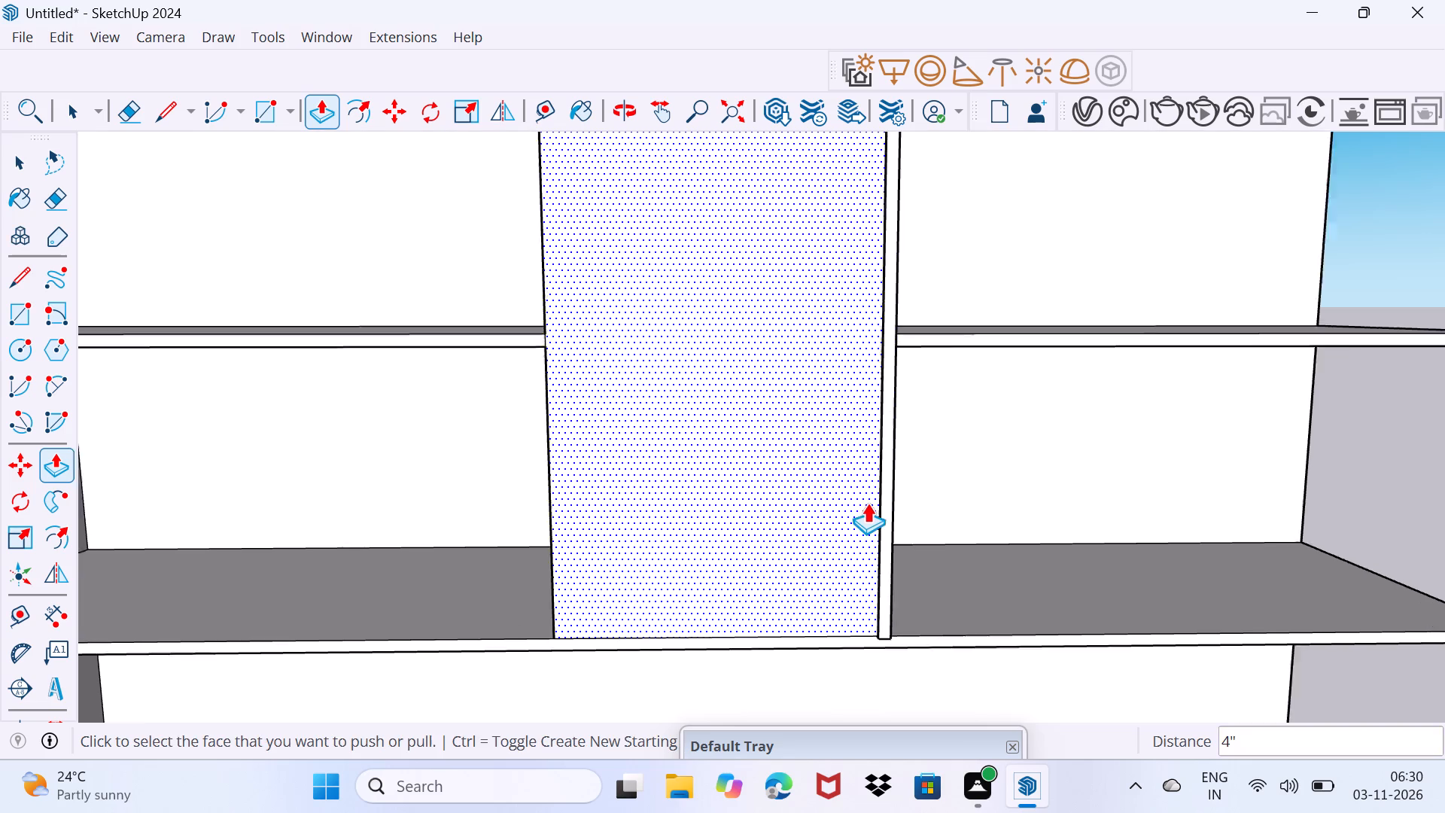
{"action": "scroll", "coordinate": [867, 503], "scroll_direction": "up", "scroll_amount": 2}
{"action": "middle_click_drag", "start_coordinate": [878, 614], "coordinate": [984, 588]}
{"action": "scroll", "coordinate": [780, 658], "scroll_direction": "up", "scroll_amount": 9}
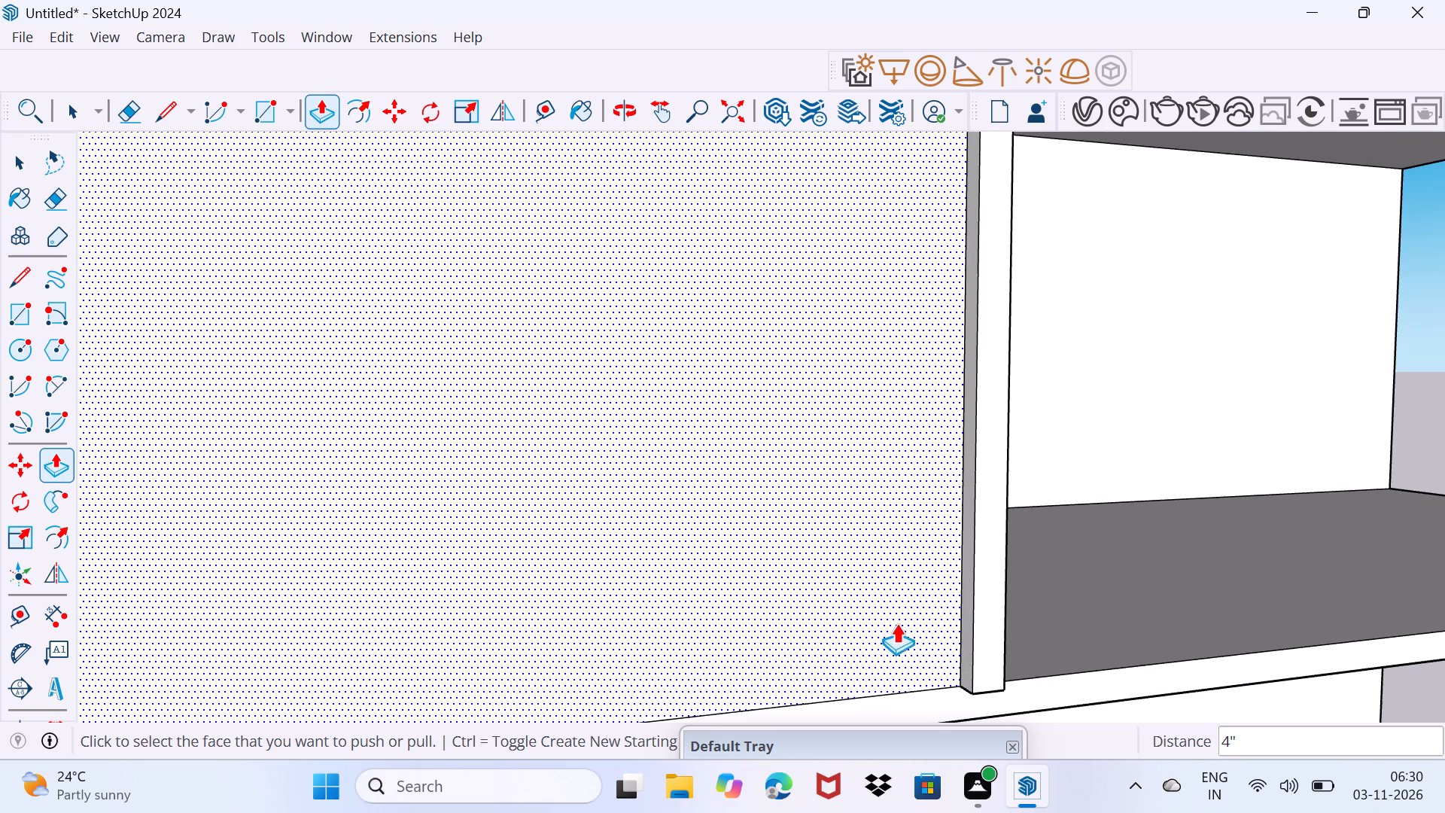
{"action": "left_click", "coordinate": [963, 623]}
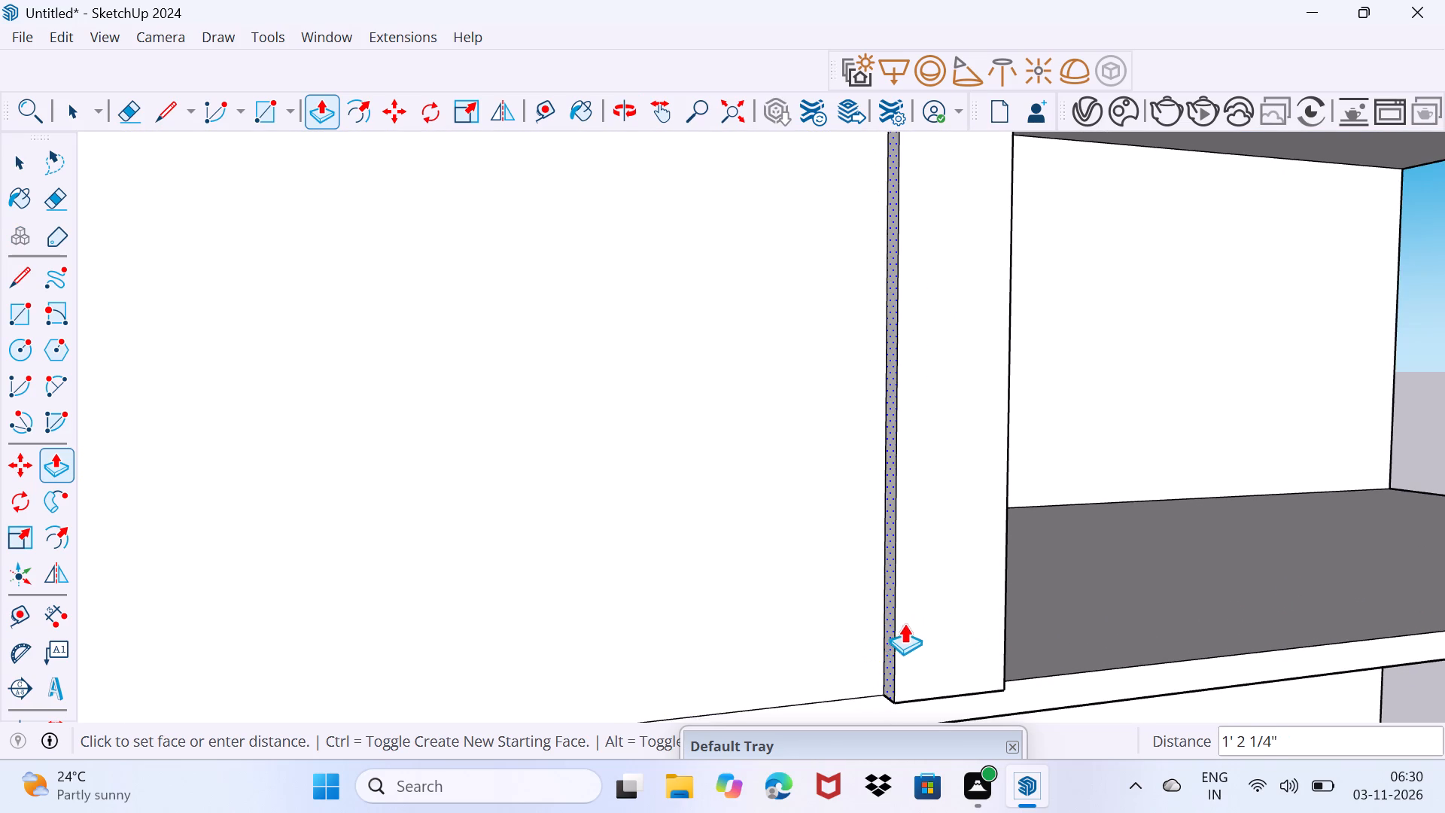
{"action": "left_click", "coordinate": [905, 623]}
{"action": "scroll", "coordinate": [810, 500], "scroll_direction": "down", "scroll_amount": 7}
{"action": "key", "text": "space"}
Push/Pull the inner side face of the raised strip's next storey segment about 10 9/16", in line with the widened segment below.
{"action": "scroll", "coordinate": [783, 447], "scroll_direction": "down", "scroll_amount": 3}
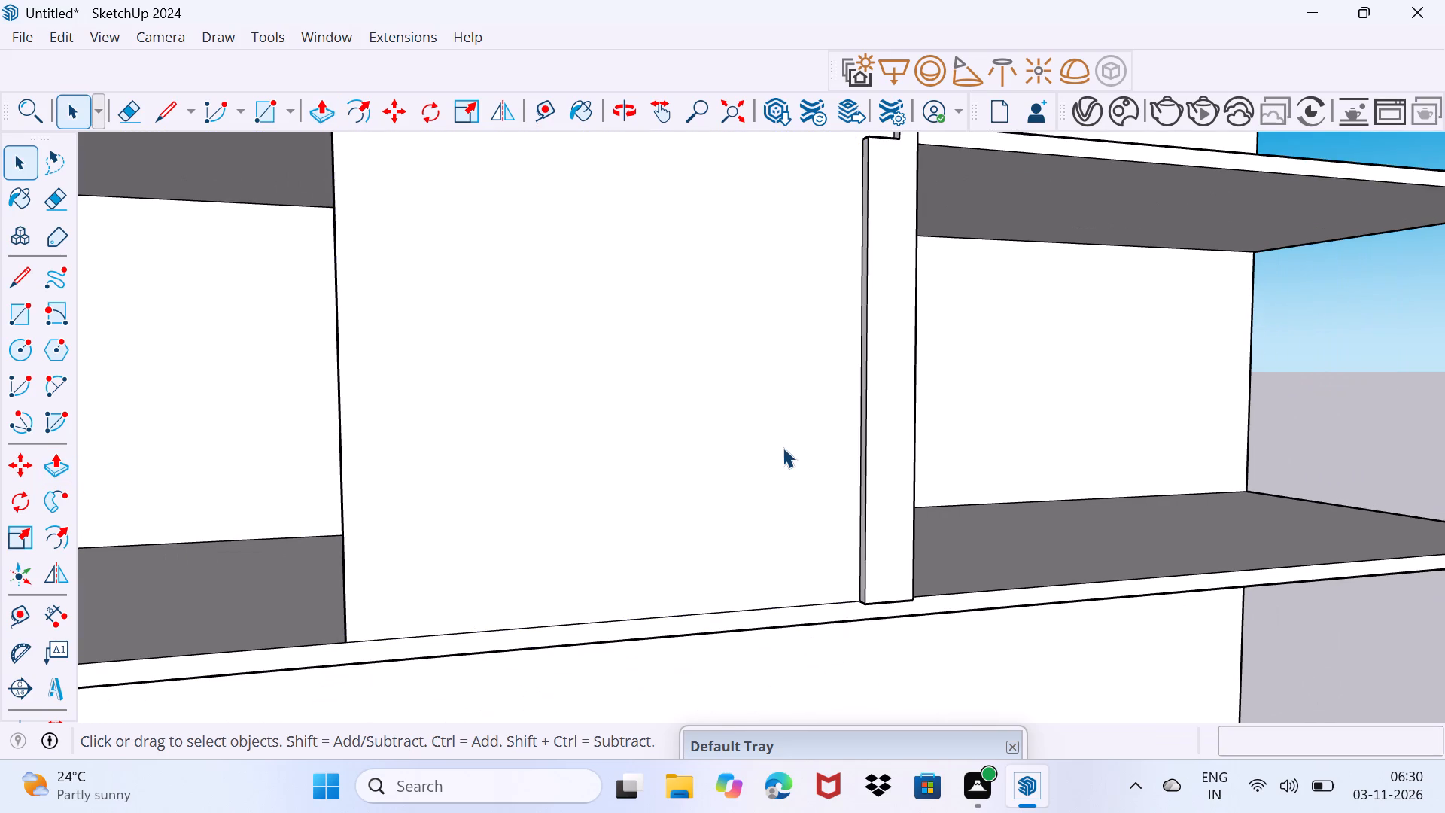
{"action": "scroll", "coordinate": [783, 447], "scroll_direction": "down", "scroll_amount": 5}
{"action": "middle_click_drag", "start_coordinate": [783, 437], "coordinate": [814, 696]}
{"action": "scroll", "coordinate": [798, 525], "scroll_direction": "down", "scroll_amount": 1, "text": "shift"}
{"action": "scroll", "coordinate": [856, 526], "scroll_direction": "up", "scroll_amount": 9}
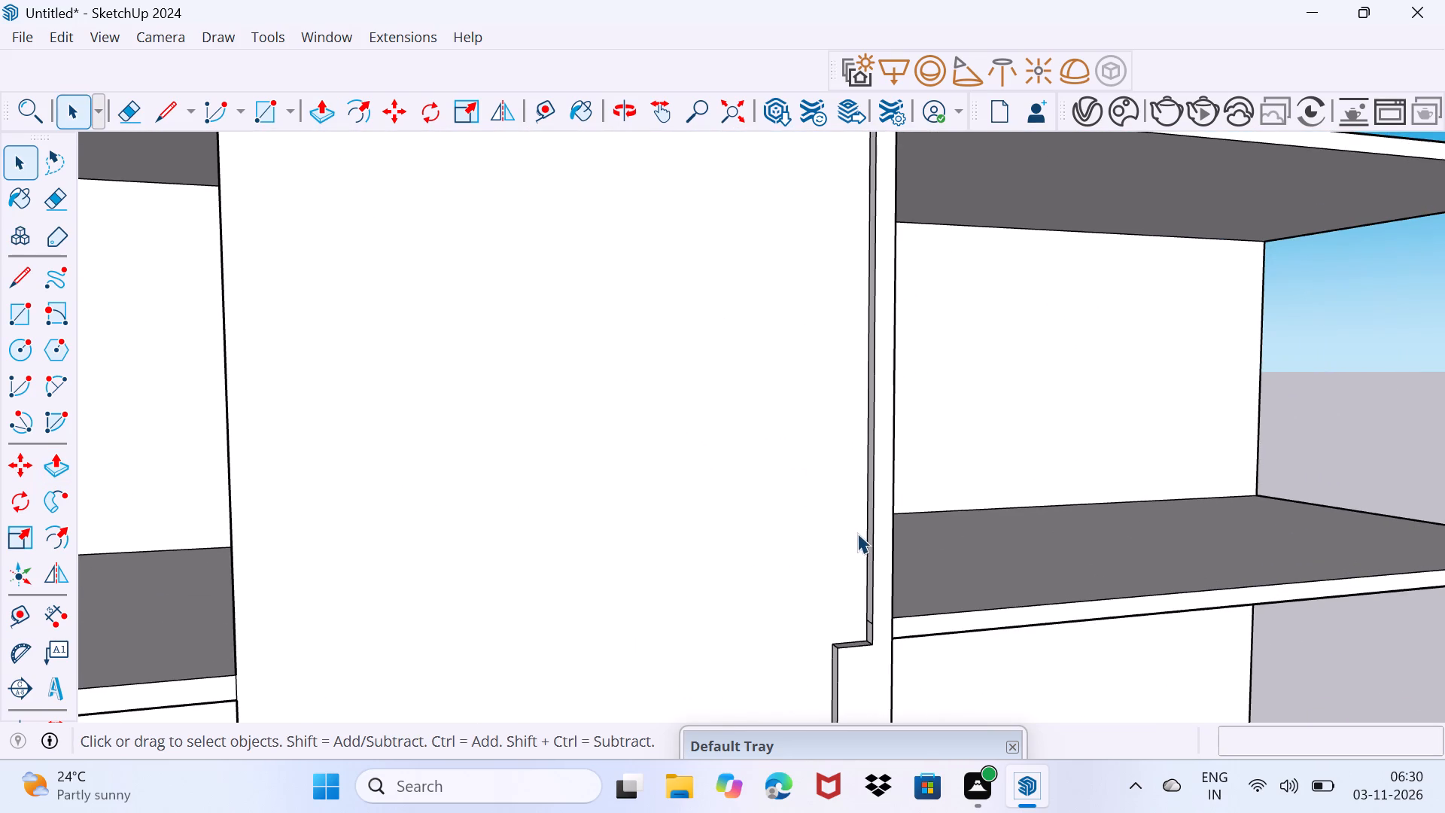
{"action": "scroll", "coordinate": [863, 534], "scroll_direction": "up", "scroll_amount": 5}
{"action": "left_click", "coordinate": [876, 567]}
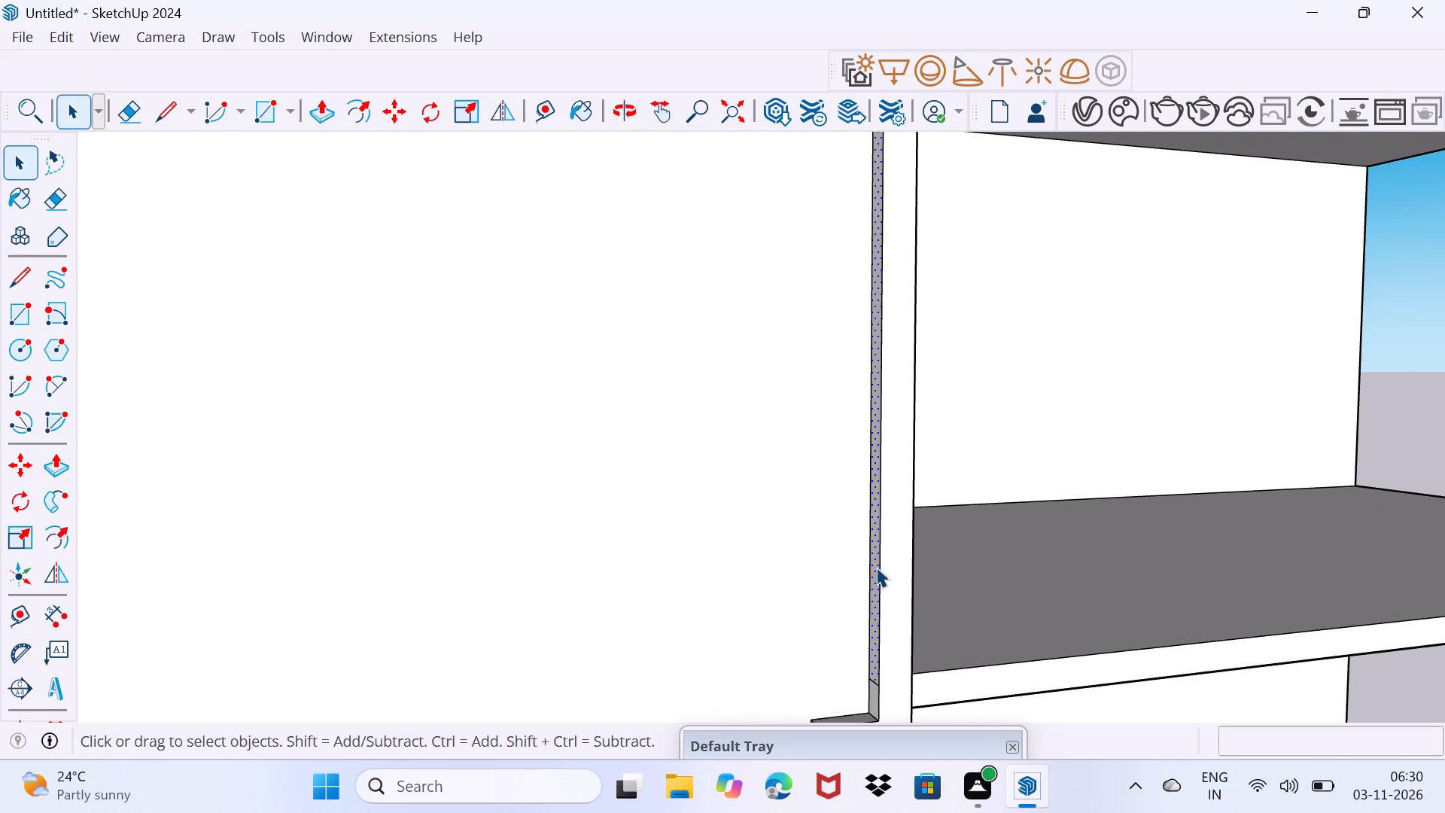
{"action": "key", "text": "p"}
{"action": "left_click", "coordinate": [876, 567]}
{"action": "scroll", "coordinate": [842, 583], "scroll_direction": "down", "scroll_amount": 4}
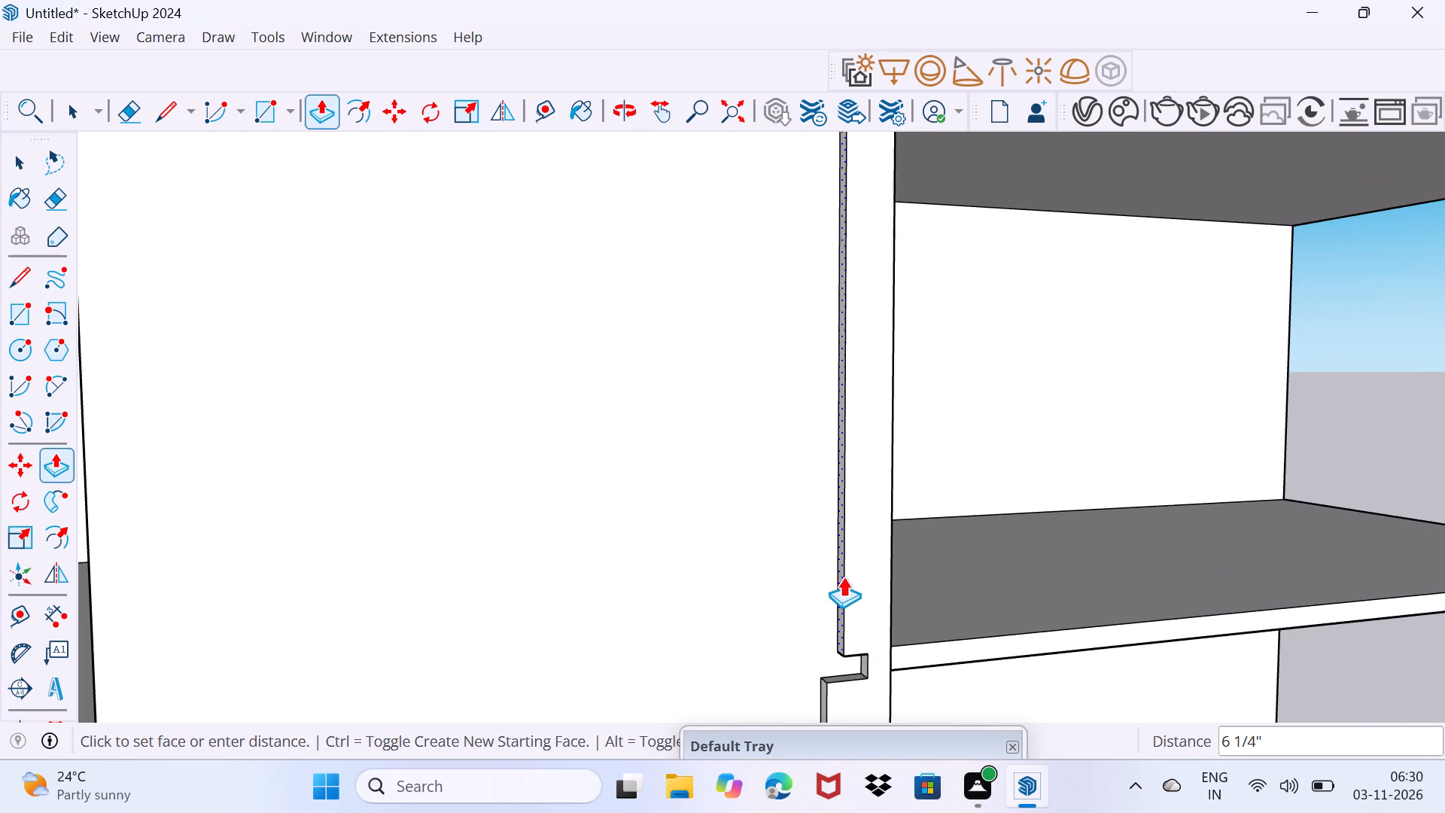
{"action": "middle_click_drag", "start_coordinate": [843, 577], "coordinate": [871, 449]}
{"action": "left_click", "coordinate": [850, 579]}
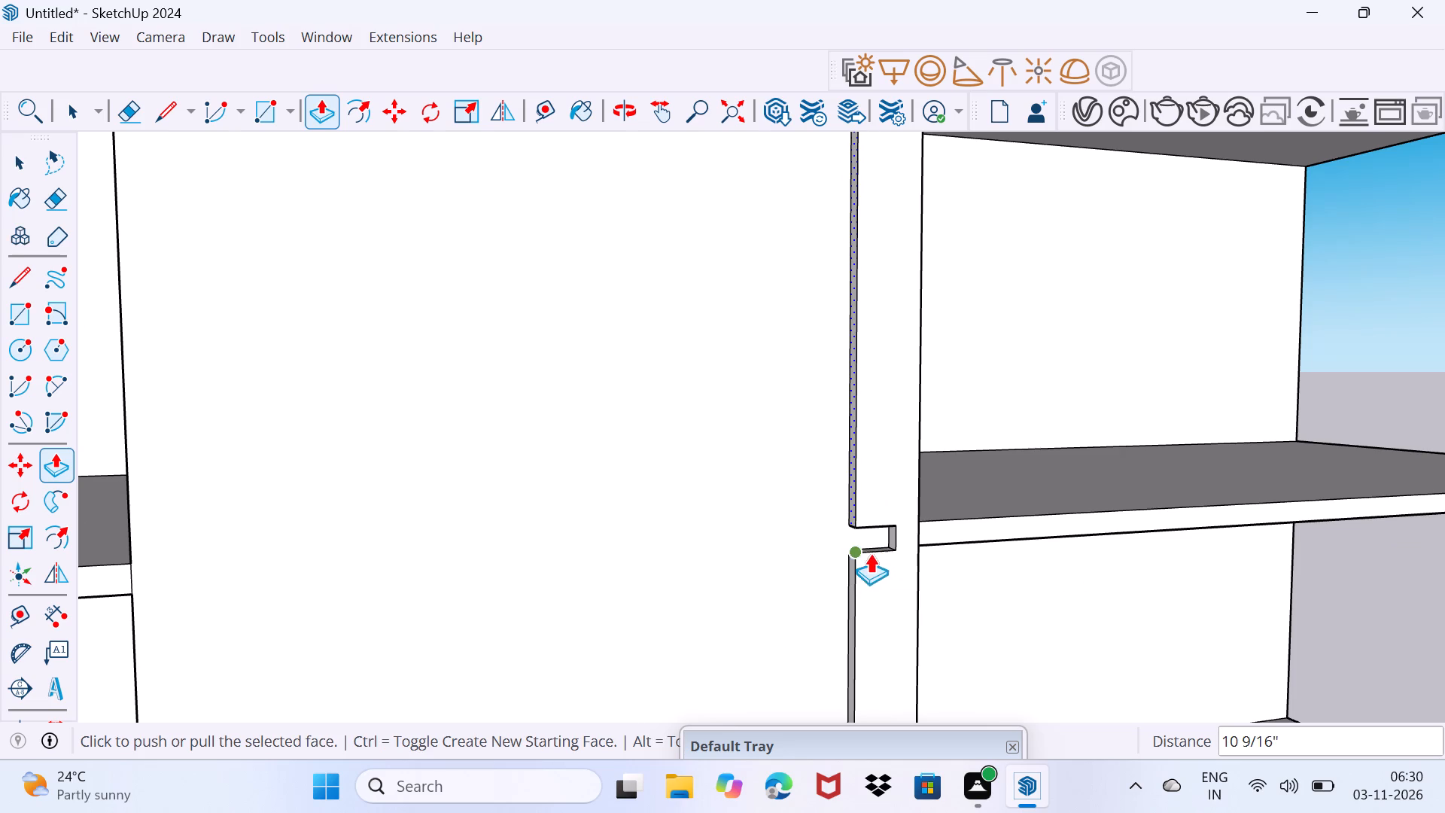
{"action": "scroll", "coordinate": [878, 544], "scroll_direction": "up", "scroll_amount": 3}
{"action": "key", "text": "space"}
Push/Pull the short slab-level side face between the two widened storey segments flush with them, closing the notch.
{"action": "scroll", "coordinate": [879, 543], "scroll_direction": "up", "scroll_amount": 7}
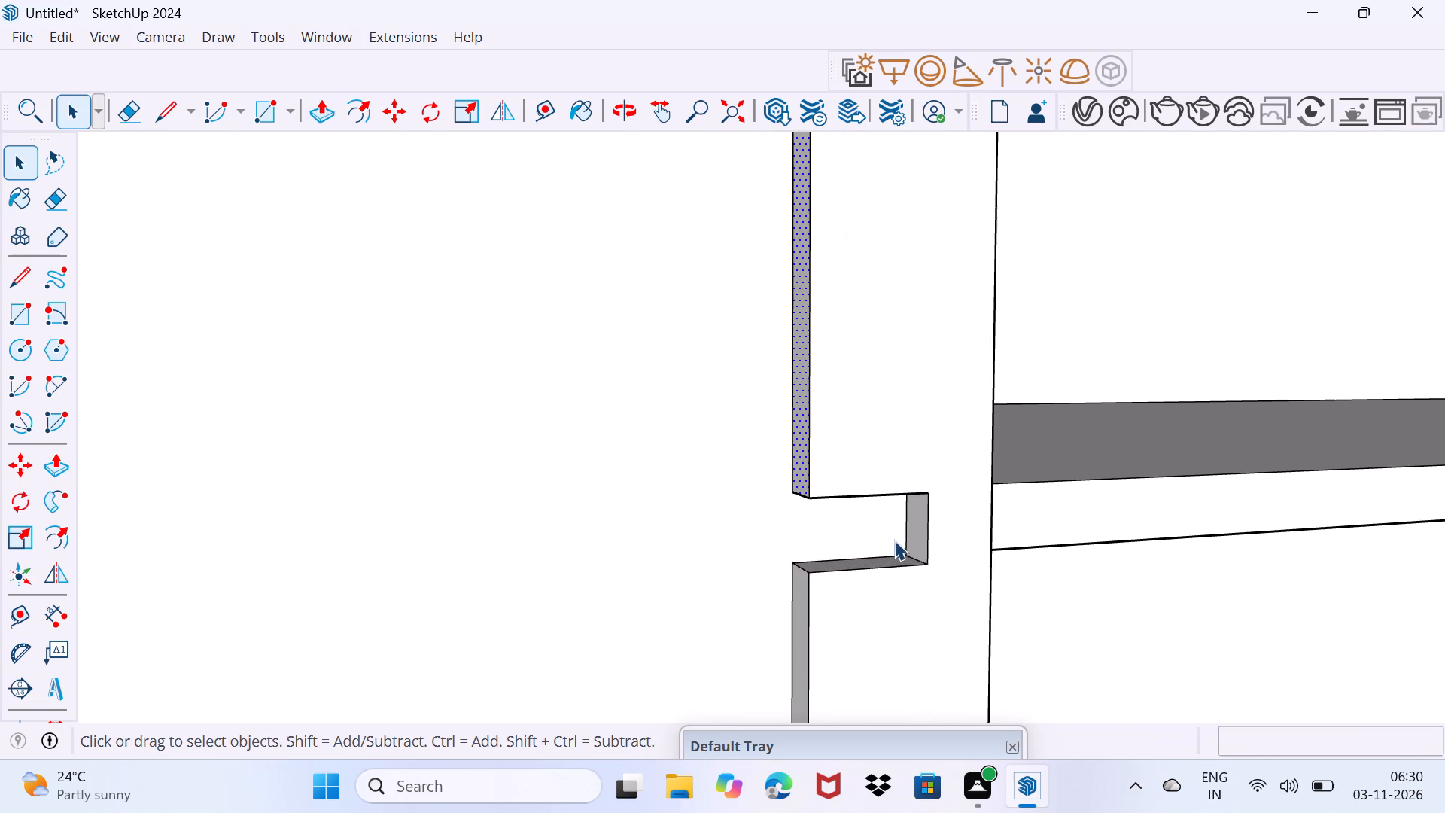
{"action": "left_click", "coordinate": [917, 529]}
{"action": "key", "text": "p"}
{"action": "left_click", "coordinate": [918, 529]}
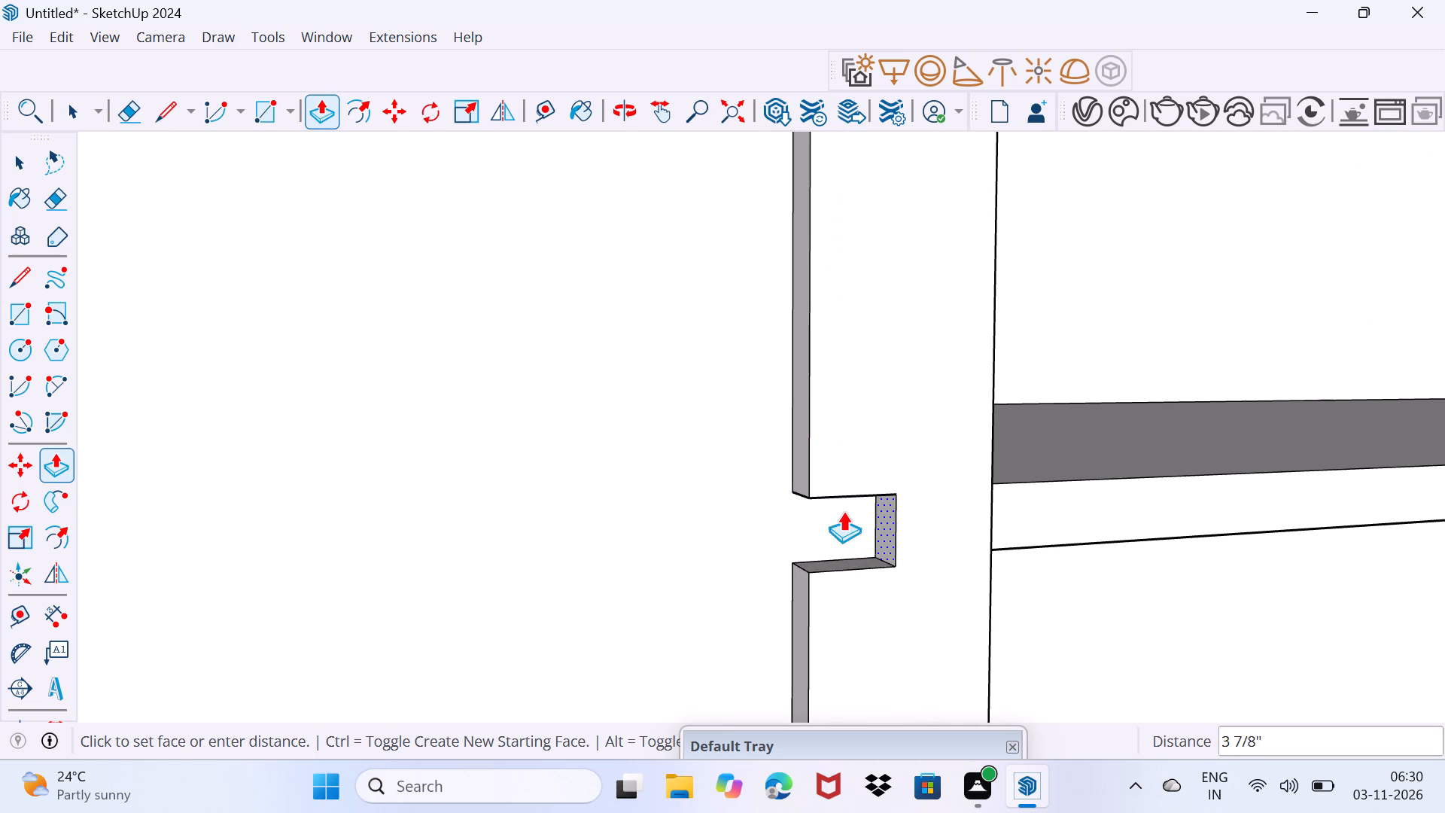
{"action": "left_click", "coordinate": [813, 457]}
{"action": "key", "text": "space"}
{"action": "left_click_drag", "start_coordinate": [807, 580], "coordinate": [834, 547]}
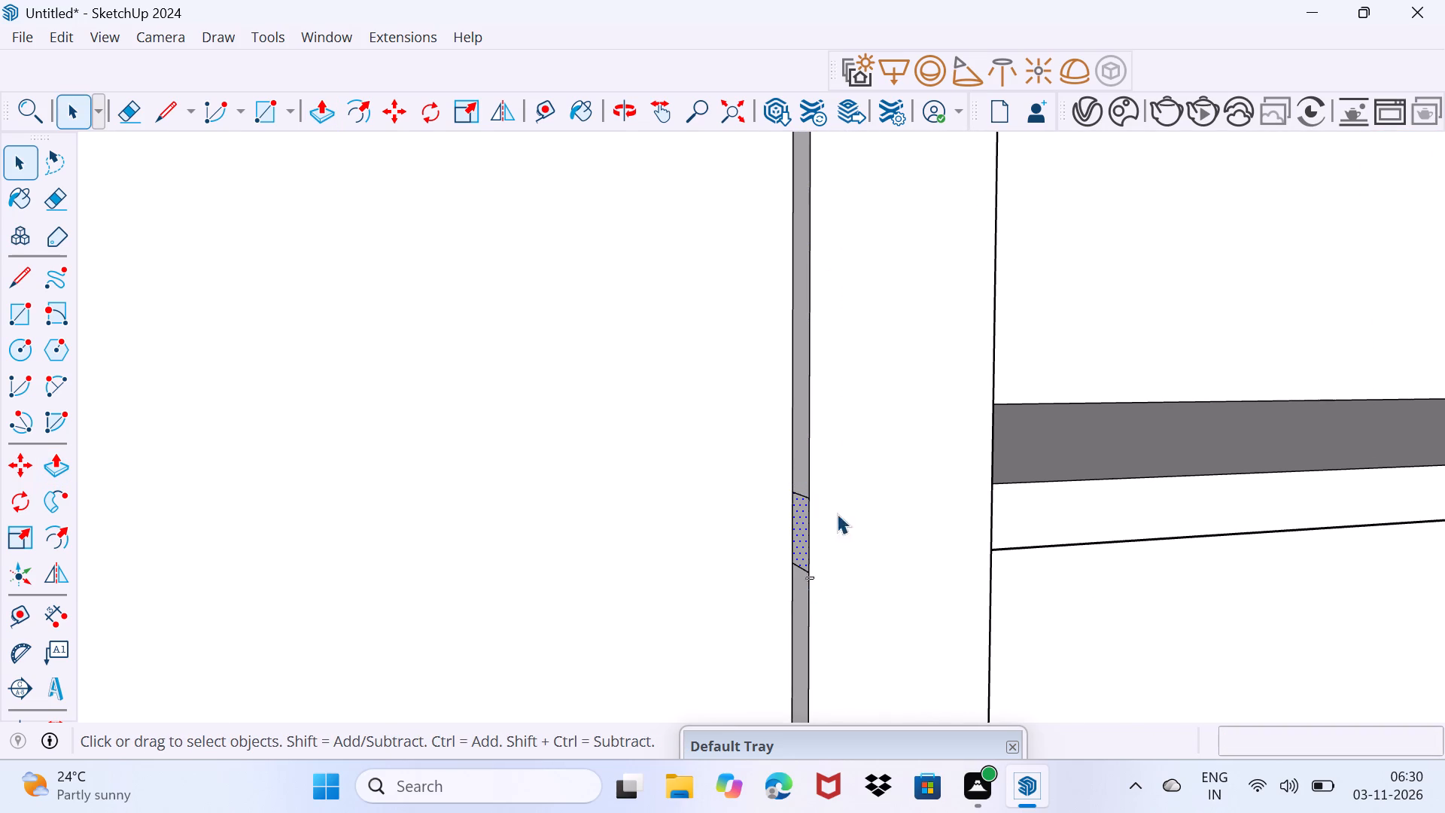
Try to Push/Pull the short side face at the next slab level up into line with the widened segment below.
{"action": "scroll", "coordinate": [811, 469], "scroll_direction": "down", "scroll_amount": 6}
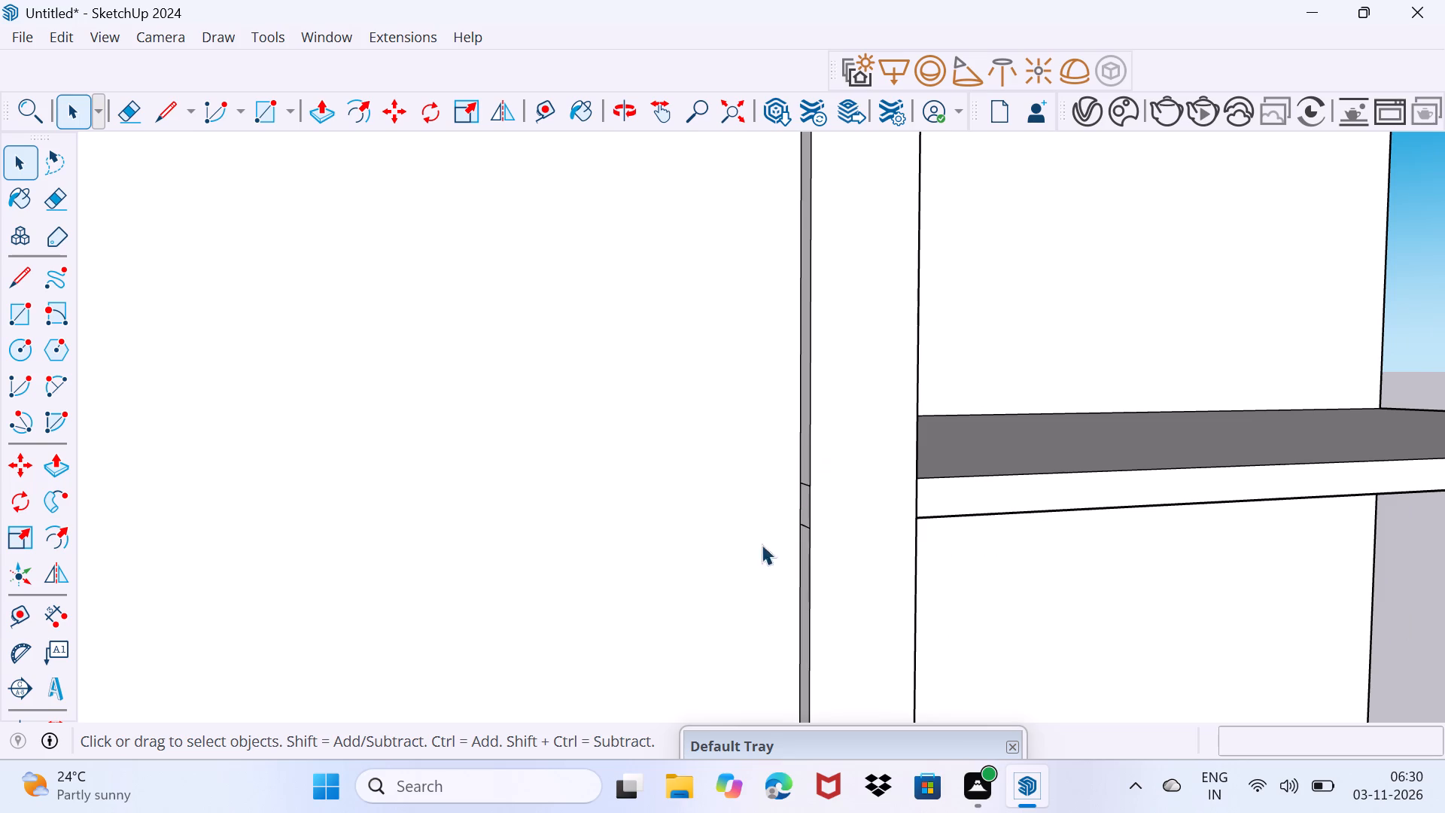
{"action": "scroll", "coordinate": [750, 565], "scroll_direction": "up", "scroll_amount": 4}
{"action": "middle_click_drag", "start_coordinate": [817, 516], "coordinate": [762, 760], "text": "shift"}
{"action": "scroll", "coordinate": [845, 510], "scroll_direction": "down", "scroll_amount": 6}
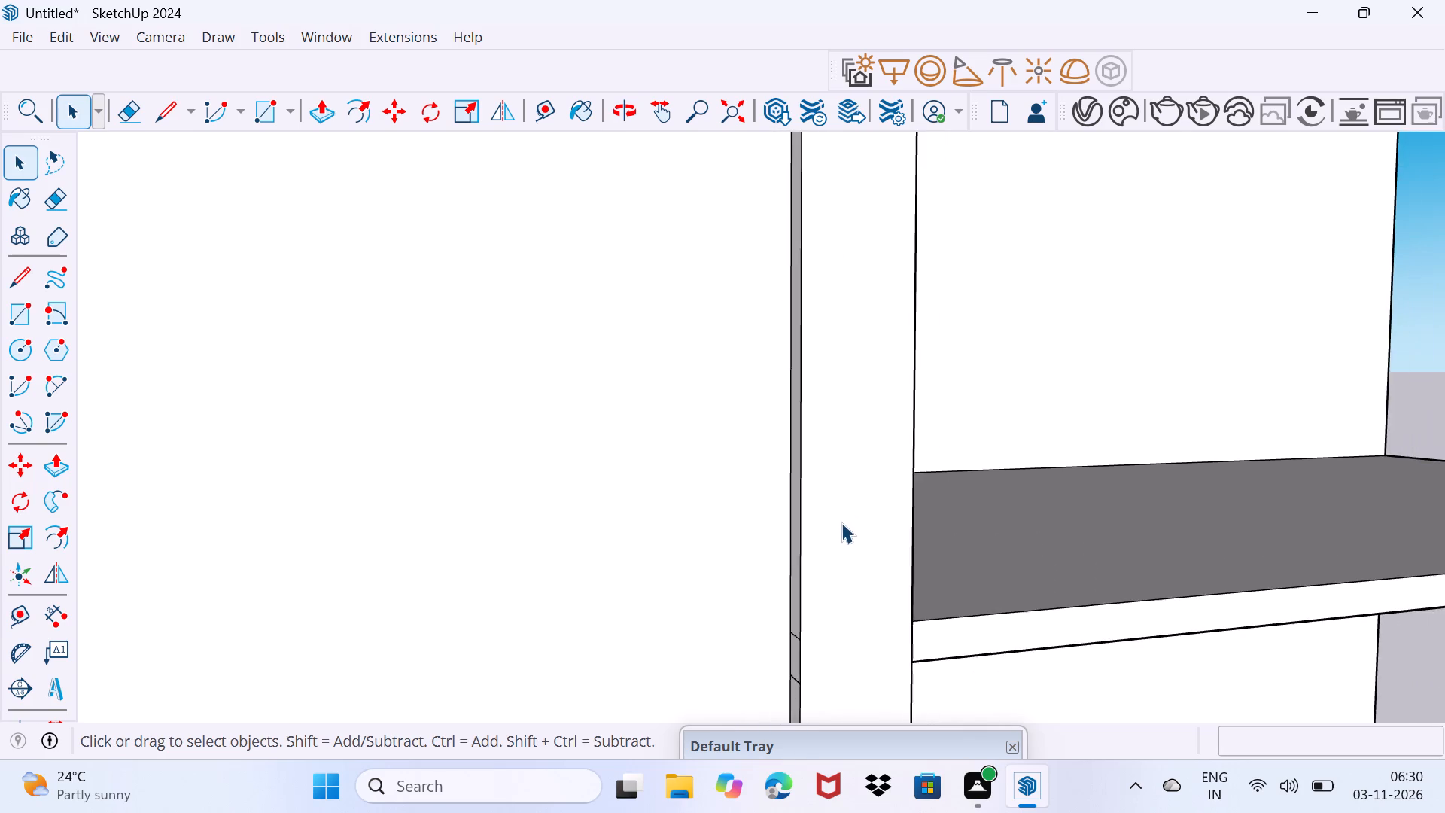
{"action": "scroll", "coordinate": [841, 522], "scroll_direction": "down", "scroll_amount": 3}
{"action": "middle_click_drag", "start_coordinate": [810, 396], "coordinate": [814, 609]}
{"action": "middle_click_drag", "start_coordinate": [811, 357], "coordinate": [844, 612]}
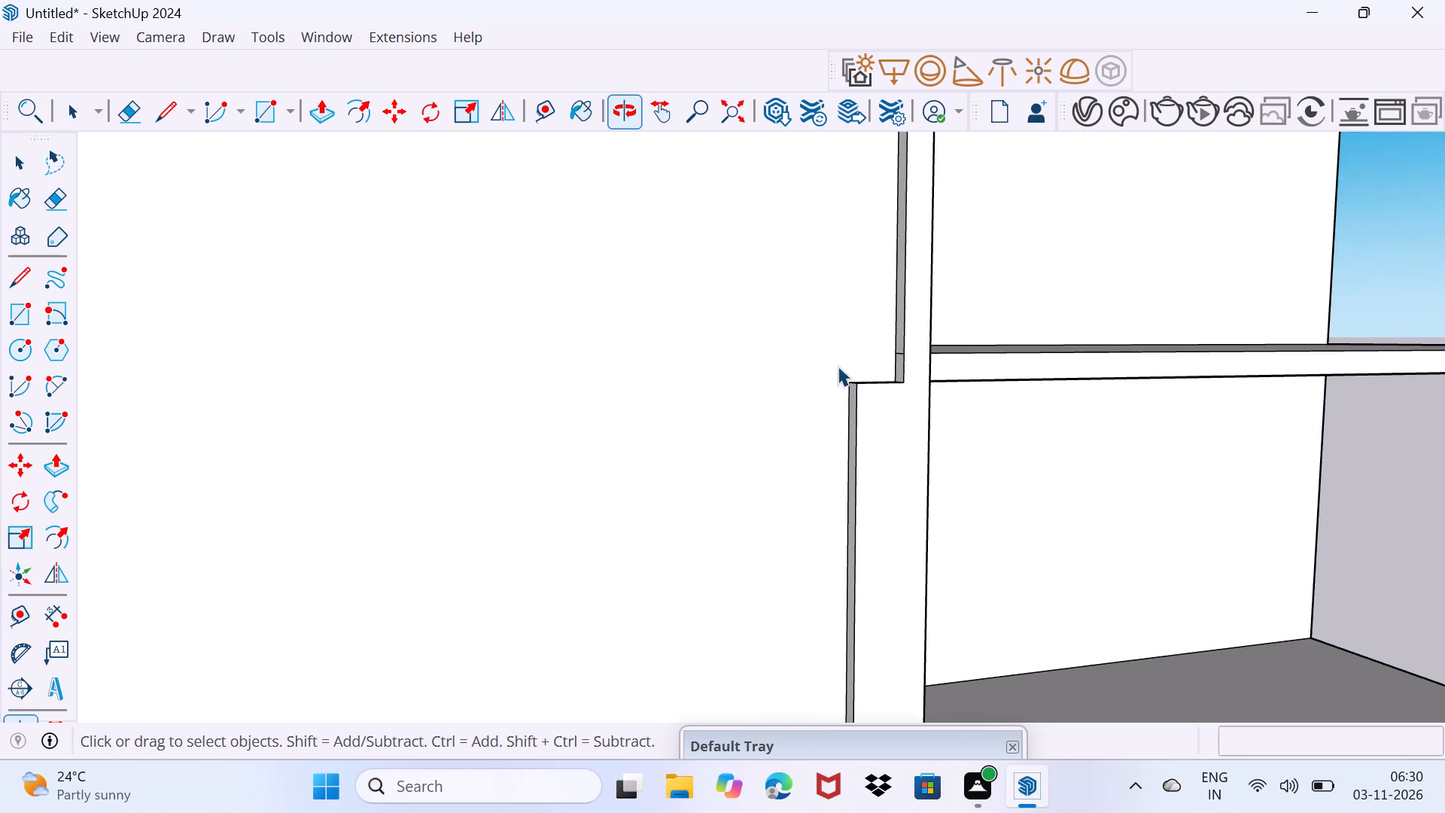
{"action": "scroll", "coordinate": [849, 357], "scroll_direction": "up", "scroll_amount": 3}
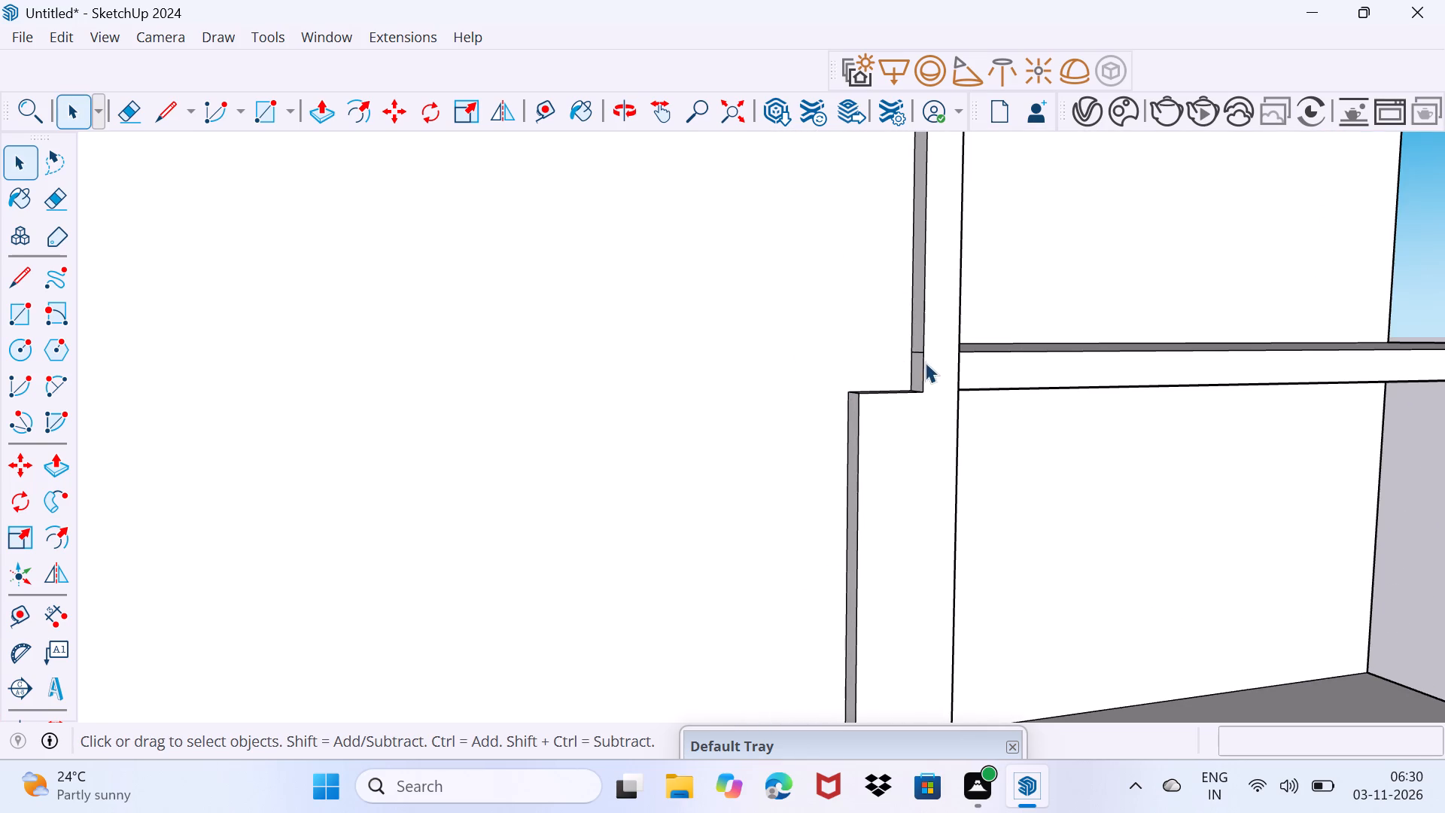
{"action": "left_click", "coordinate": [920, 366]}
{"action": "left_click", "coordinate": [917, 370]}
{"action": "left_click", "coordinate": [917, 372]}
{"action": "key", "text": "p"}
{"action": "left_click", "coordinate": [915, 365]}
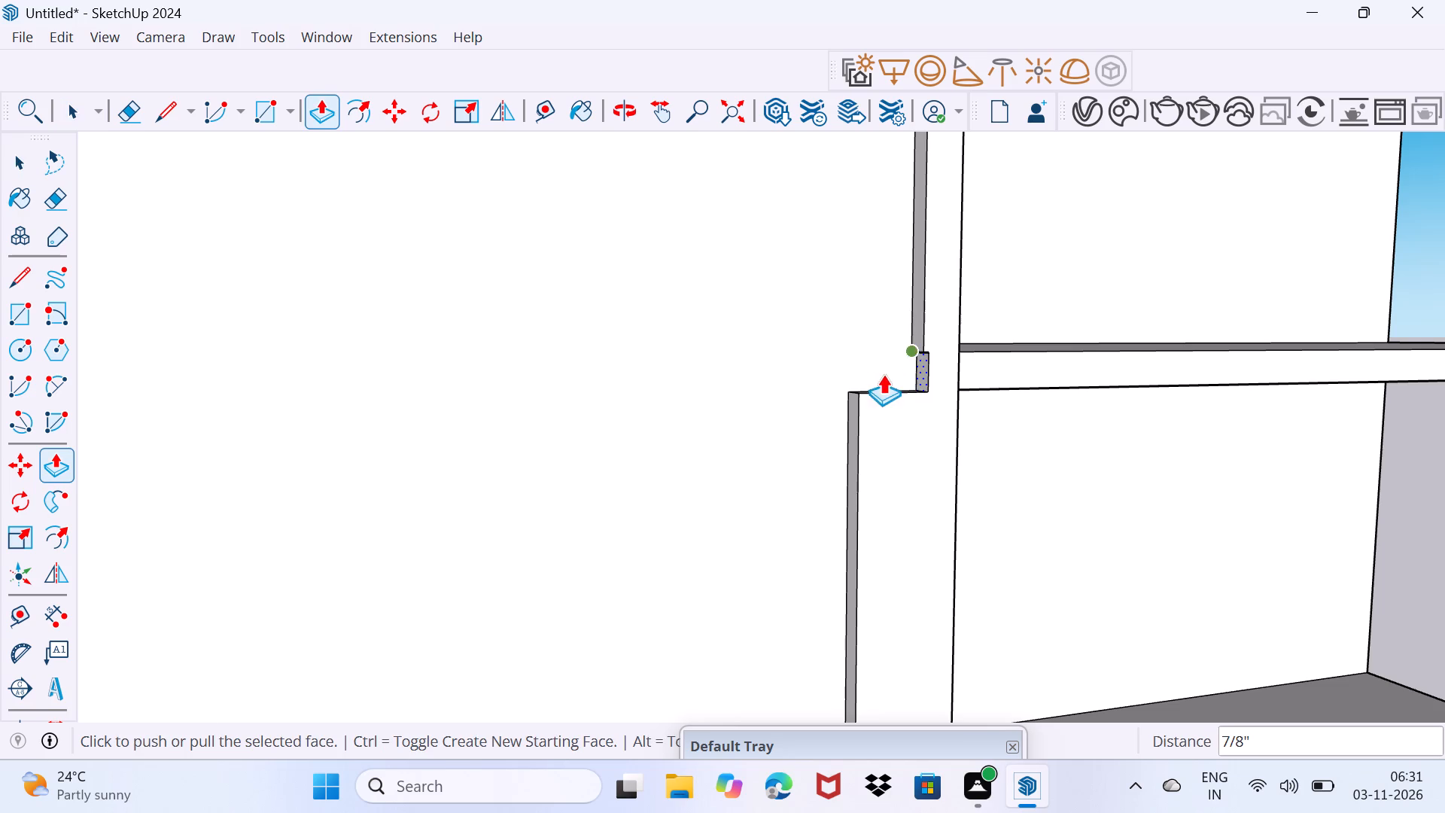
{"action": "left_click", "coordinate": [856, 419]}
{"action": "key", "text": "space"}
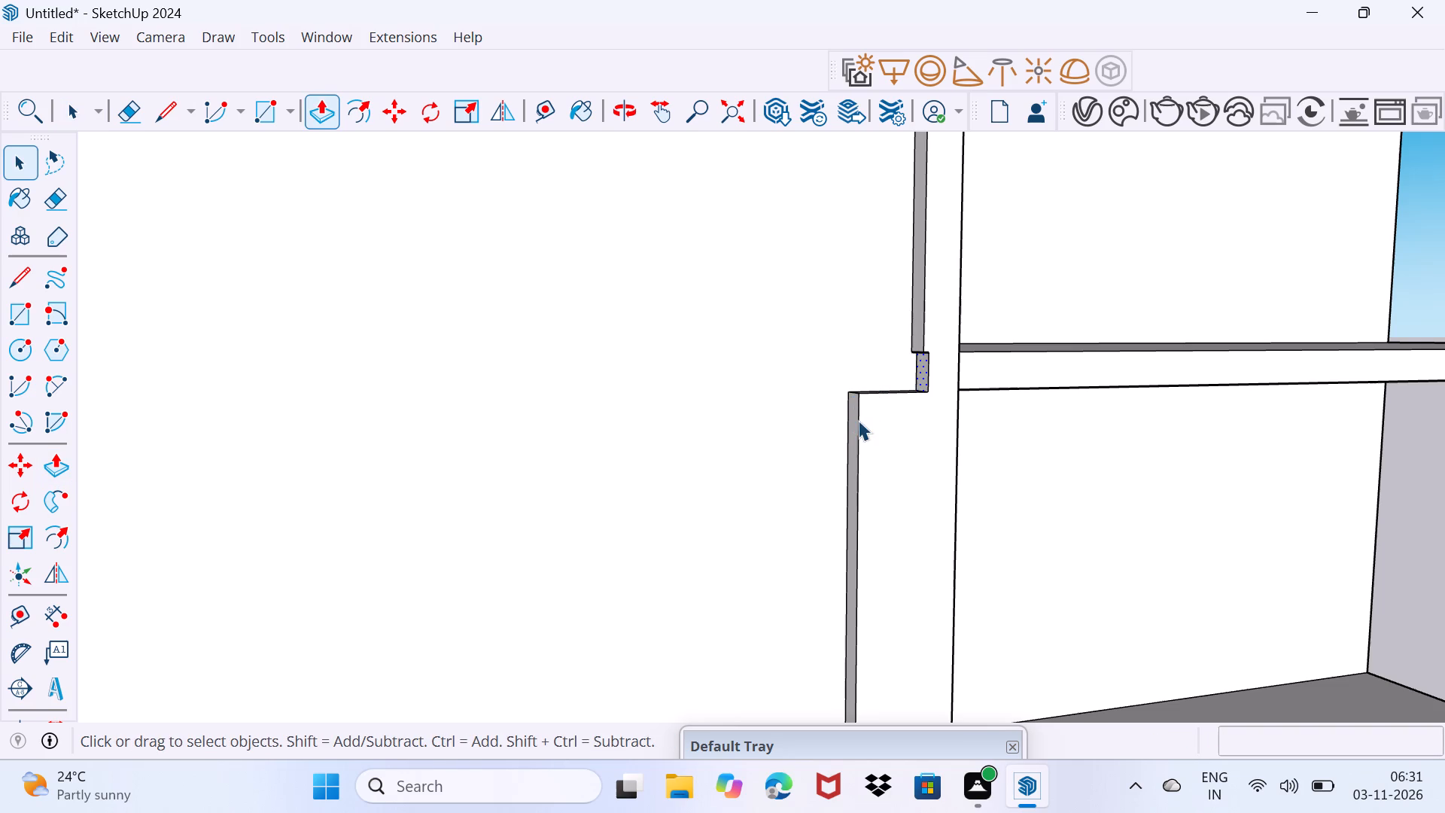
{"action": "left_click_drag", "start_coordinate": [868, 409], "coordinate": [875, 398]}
Push/Pull the short slab-level side face of the raised strip about 11 7/16", flush with the widened segment below.
{"action": "scroll", "coordinate": [870, 389], "scroll_direction": "up", "scroll_amount": 14}
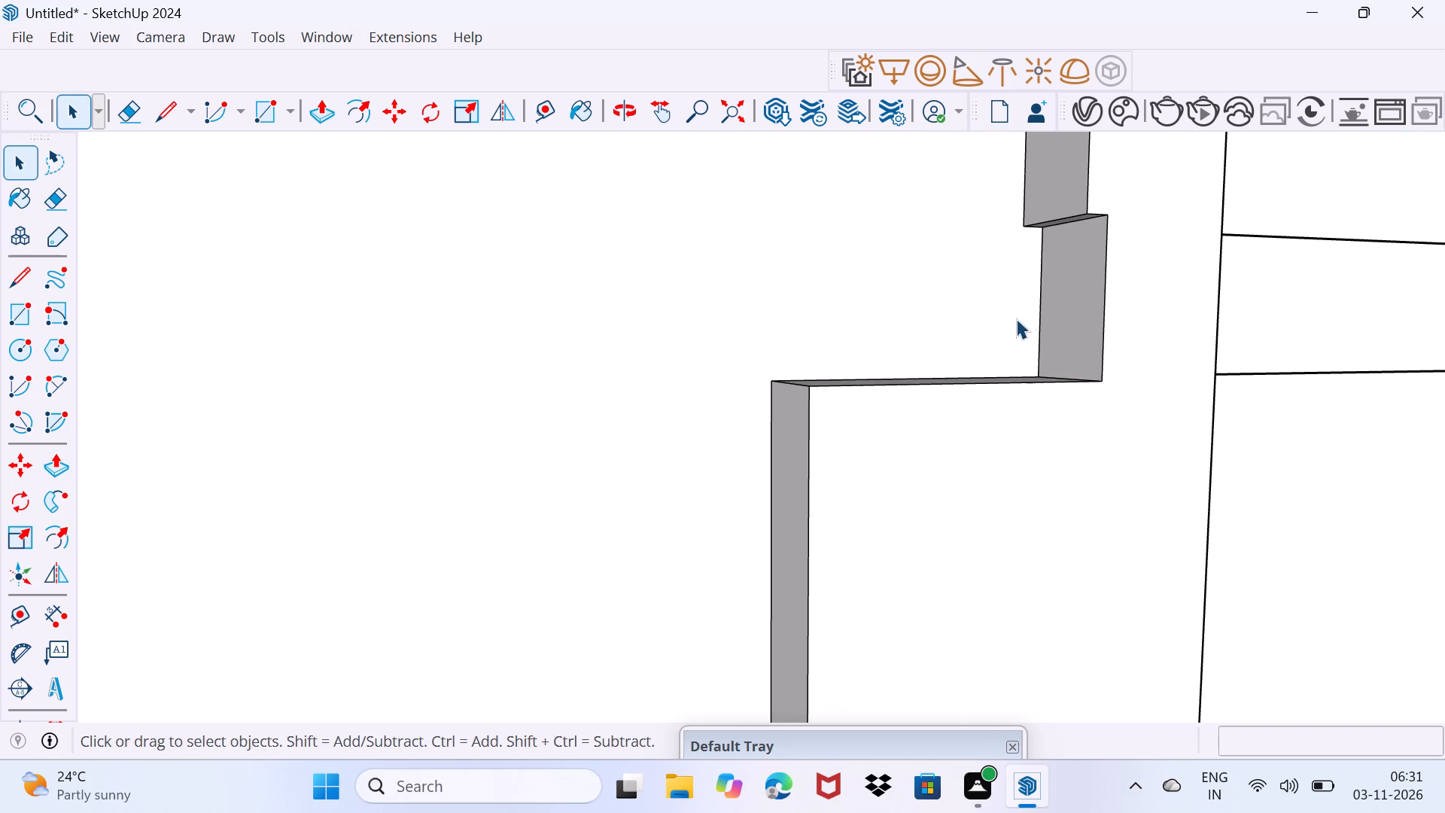
{"action": "left_click", "coordinate": [1059, 309]}
{"action": "key", "text": "p"}
{"action": "left_click", "coordinate": [1059, 309]}
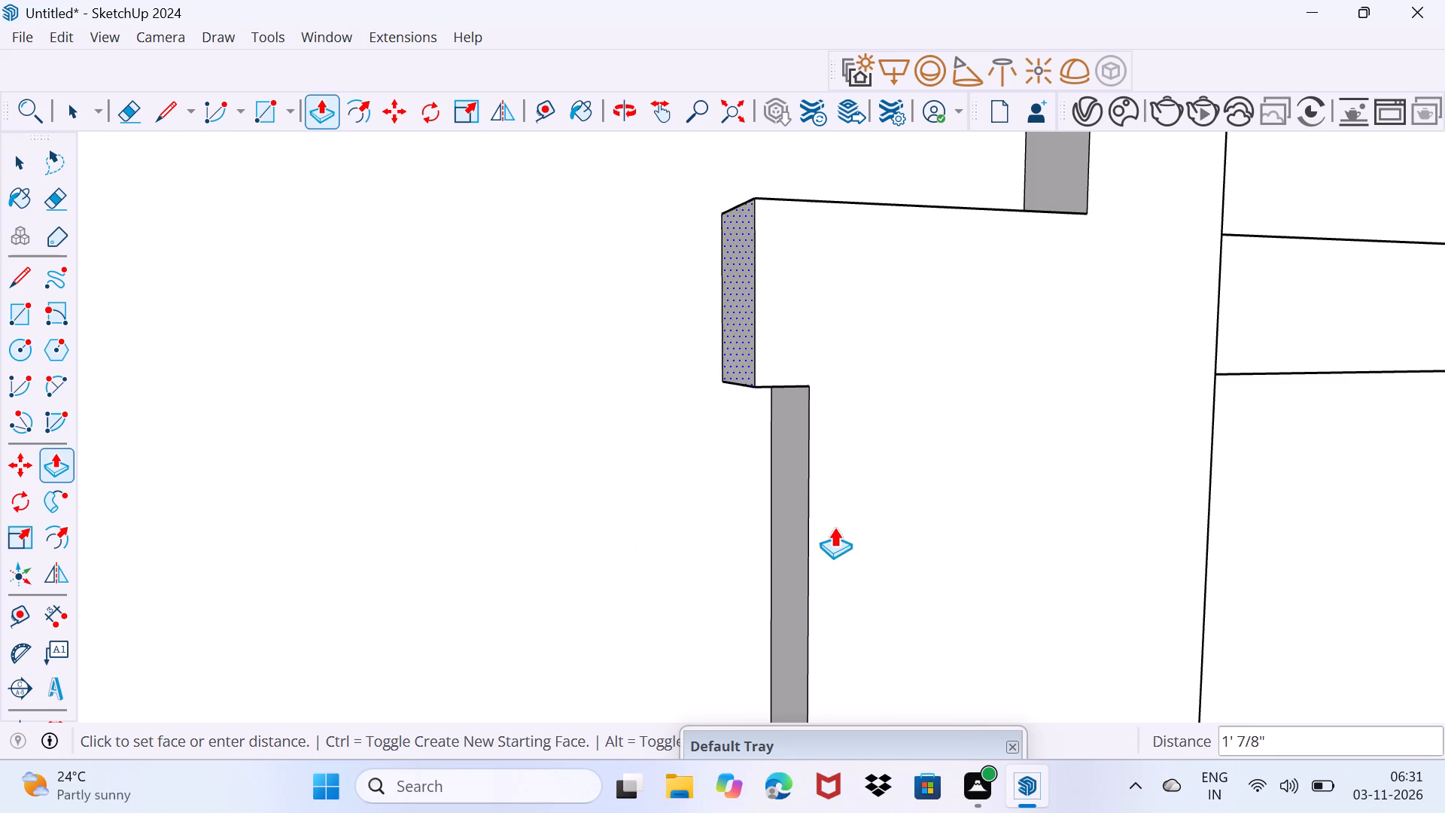
{"action": "left_click", "coordinate": [802, 534]}
{"action": "scroll", "coordinate": [787, 416], "scroll_direction": "up", "scroll_amount": 2}
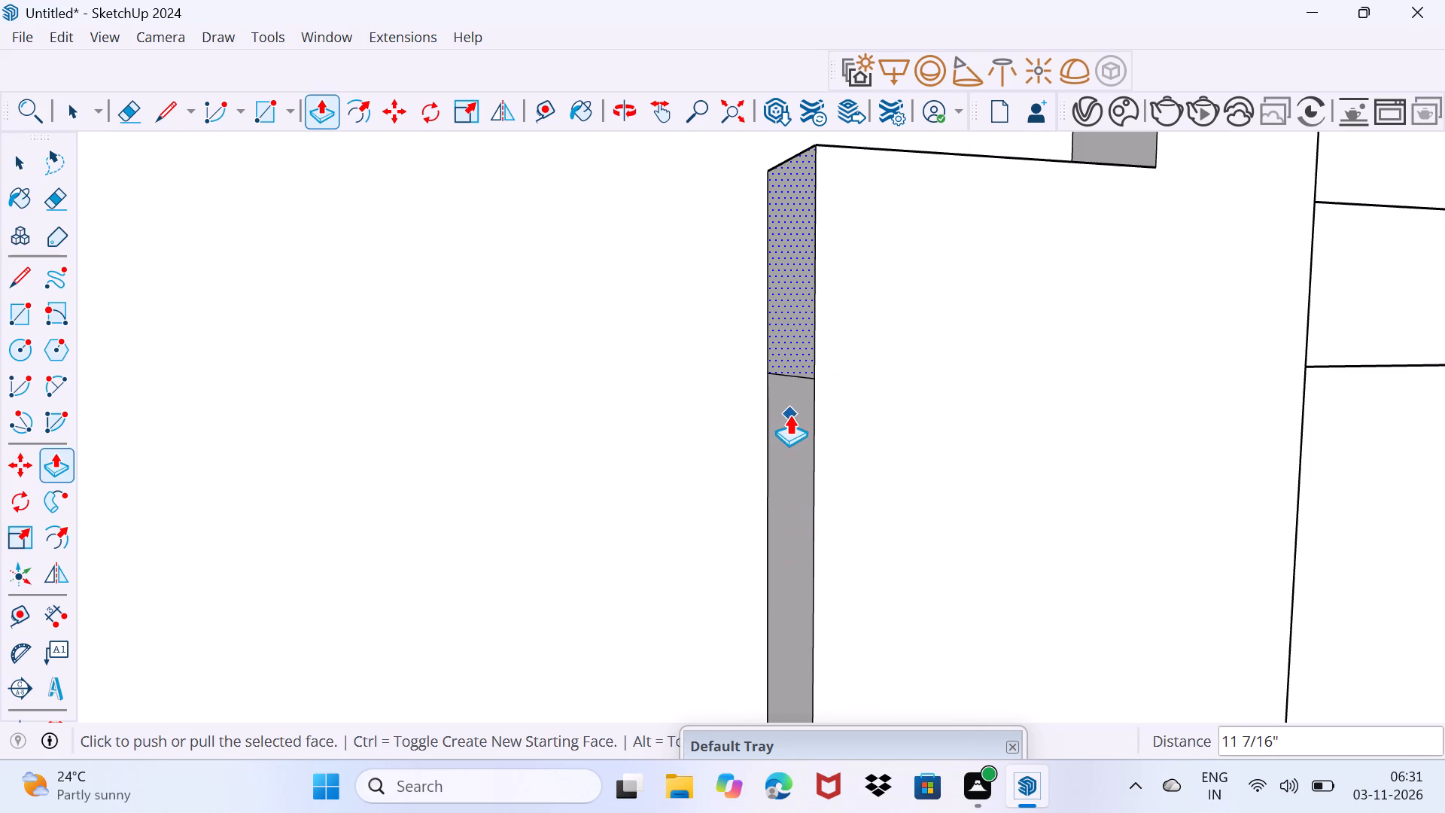
{"action": "key", "text": "space"}
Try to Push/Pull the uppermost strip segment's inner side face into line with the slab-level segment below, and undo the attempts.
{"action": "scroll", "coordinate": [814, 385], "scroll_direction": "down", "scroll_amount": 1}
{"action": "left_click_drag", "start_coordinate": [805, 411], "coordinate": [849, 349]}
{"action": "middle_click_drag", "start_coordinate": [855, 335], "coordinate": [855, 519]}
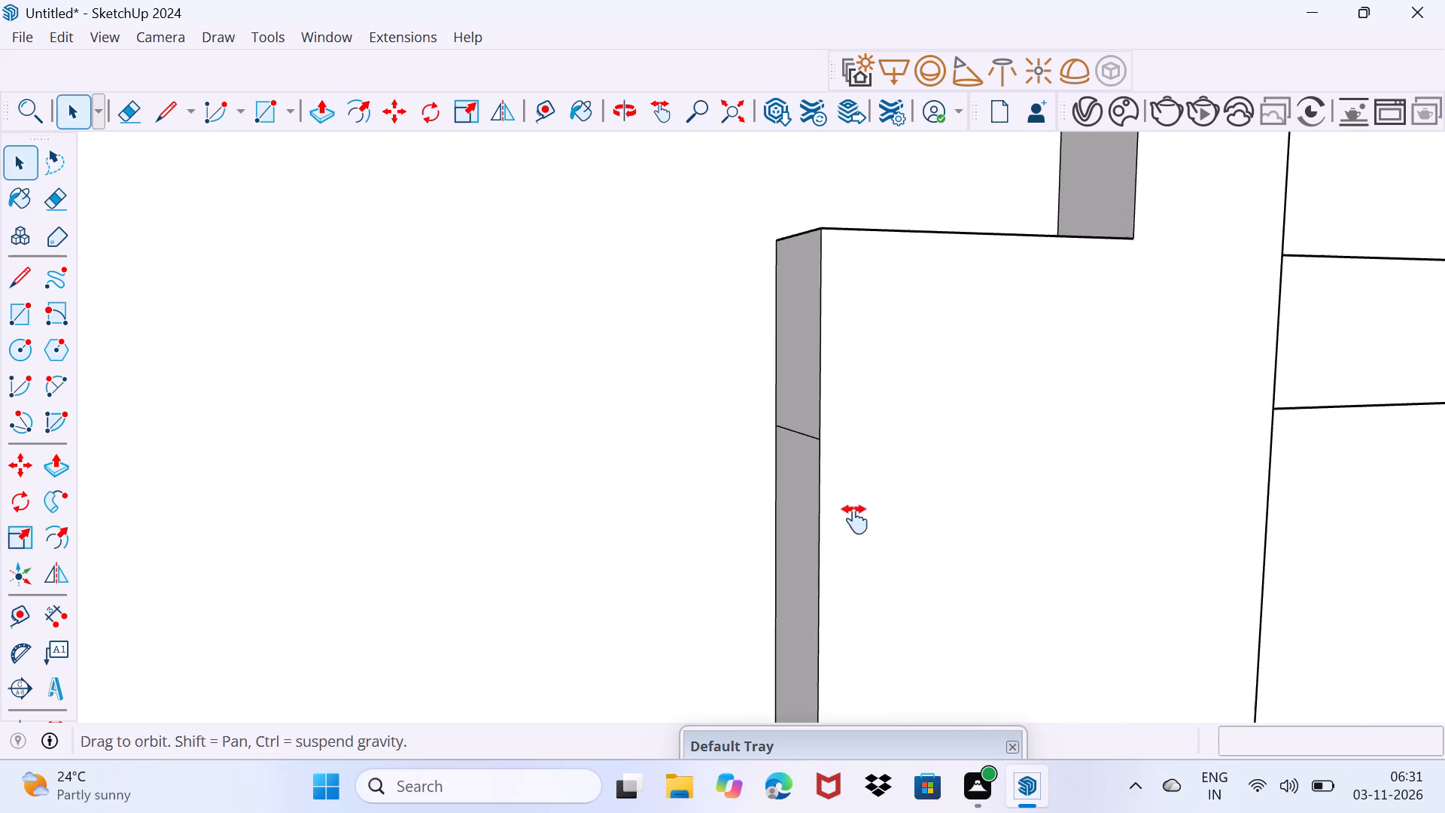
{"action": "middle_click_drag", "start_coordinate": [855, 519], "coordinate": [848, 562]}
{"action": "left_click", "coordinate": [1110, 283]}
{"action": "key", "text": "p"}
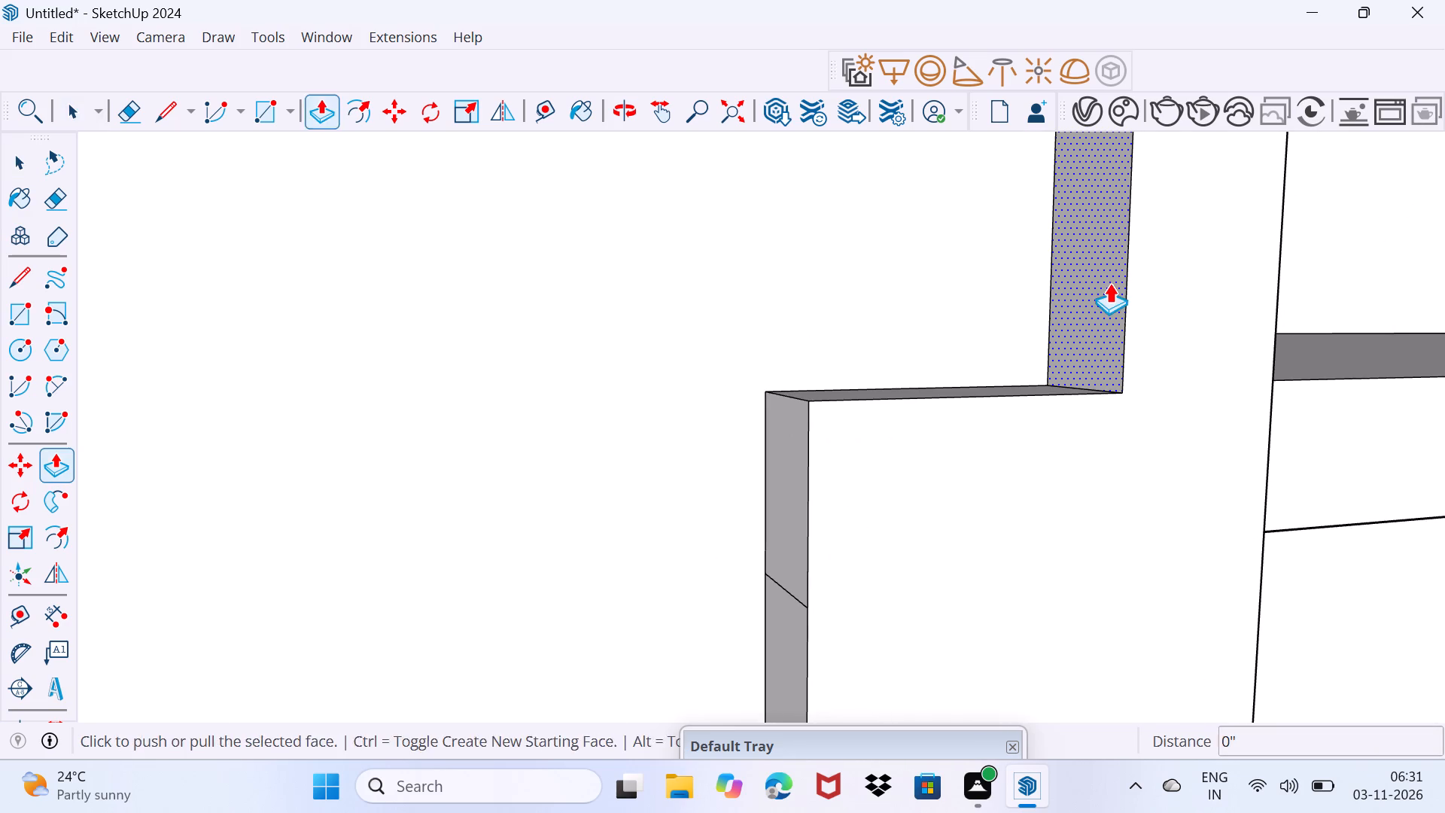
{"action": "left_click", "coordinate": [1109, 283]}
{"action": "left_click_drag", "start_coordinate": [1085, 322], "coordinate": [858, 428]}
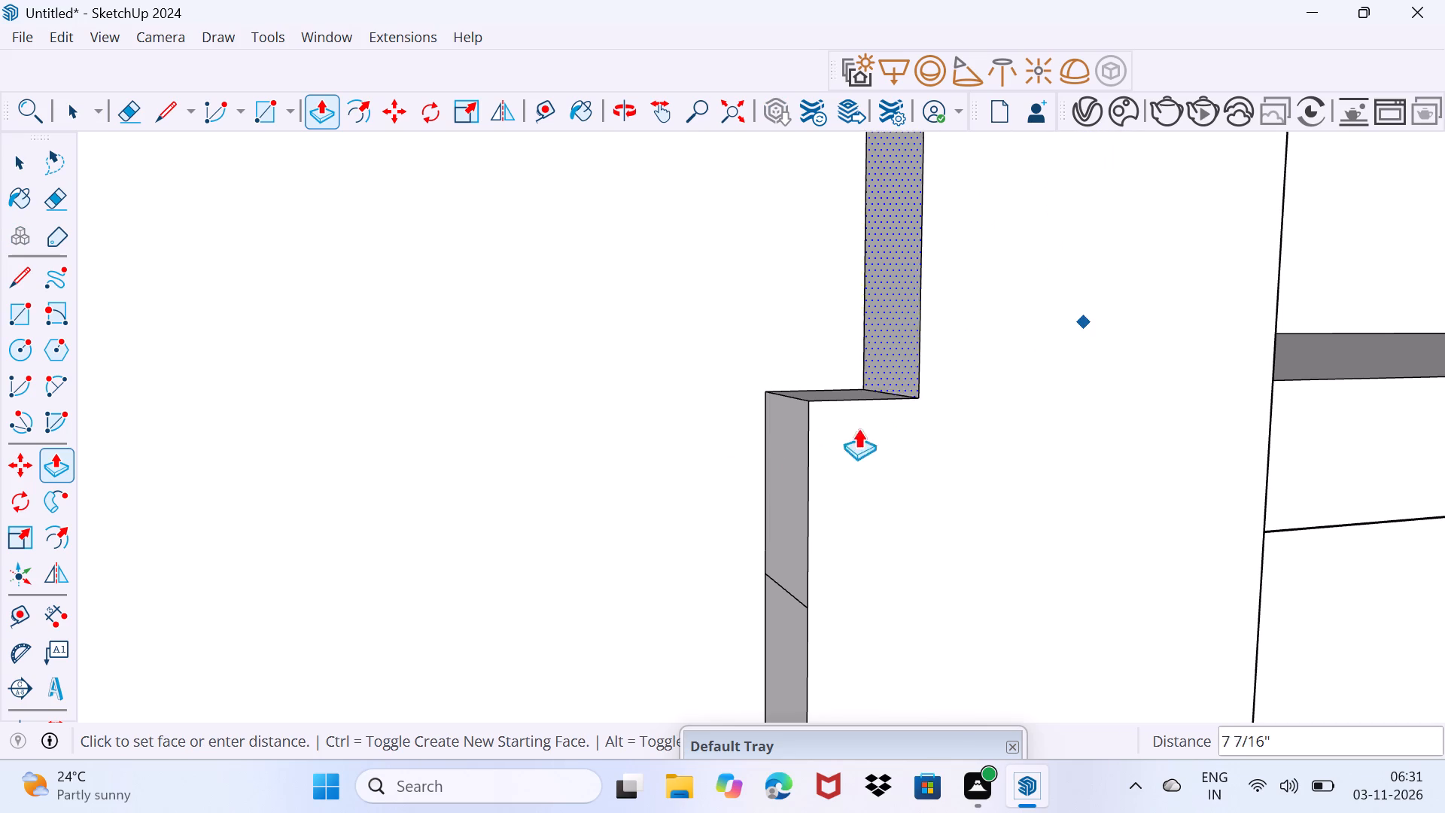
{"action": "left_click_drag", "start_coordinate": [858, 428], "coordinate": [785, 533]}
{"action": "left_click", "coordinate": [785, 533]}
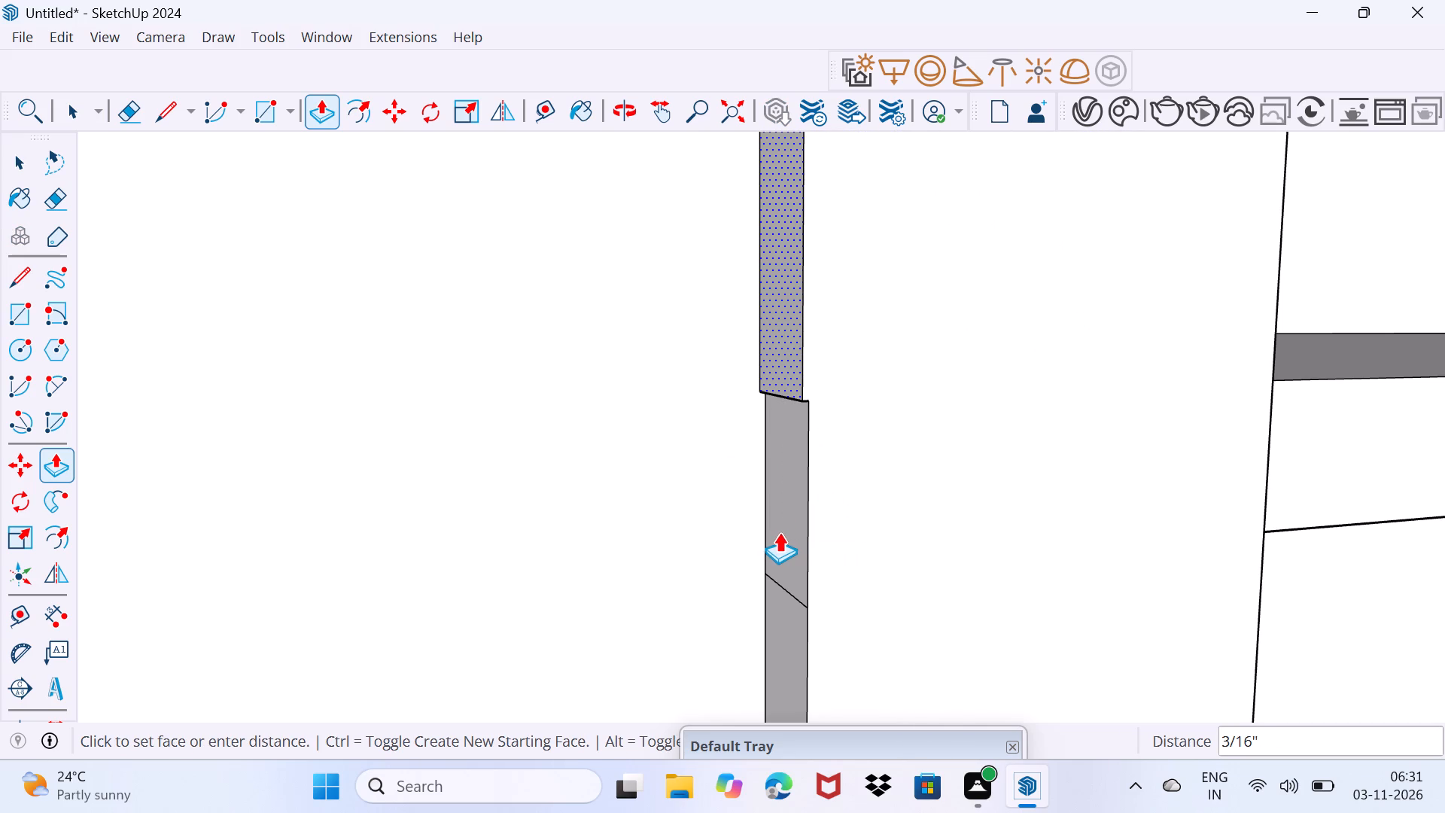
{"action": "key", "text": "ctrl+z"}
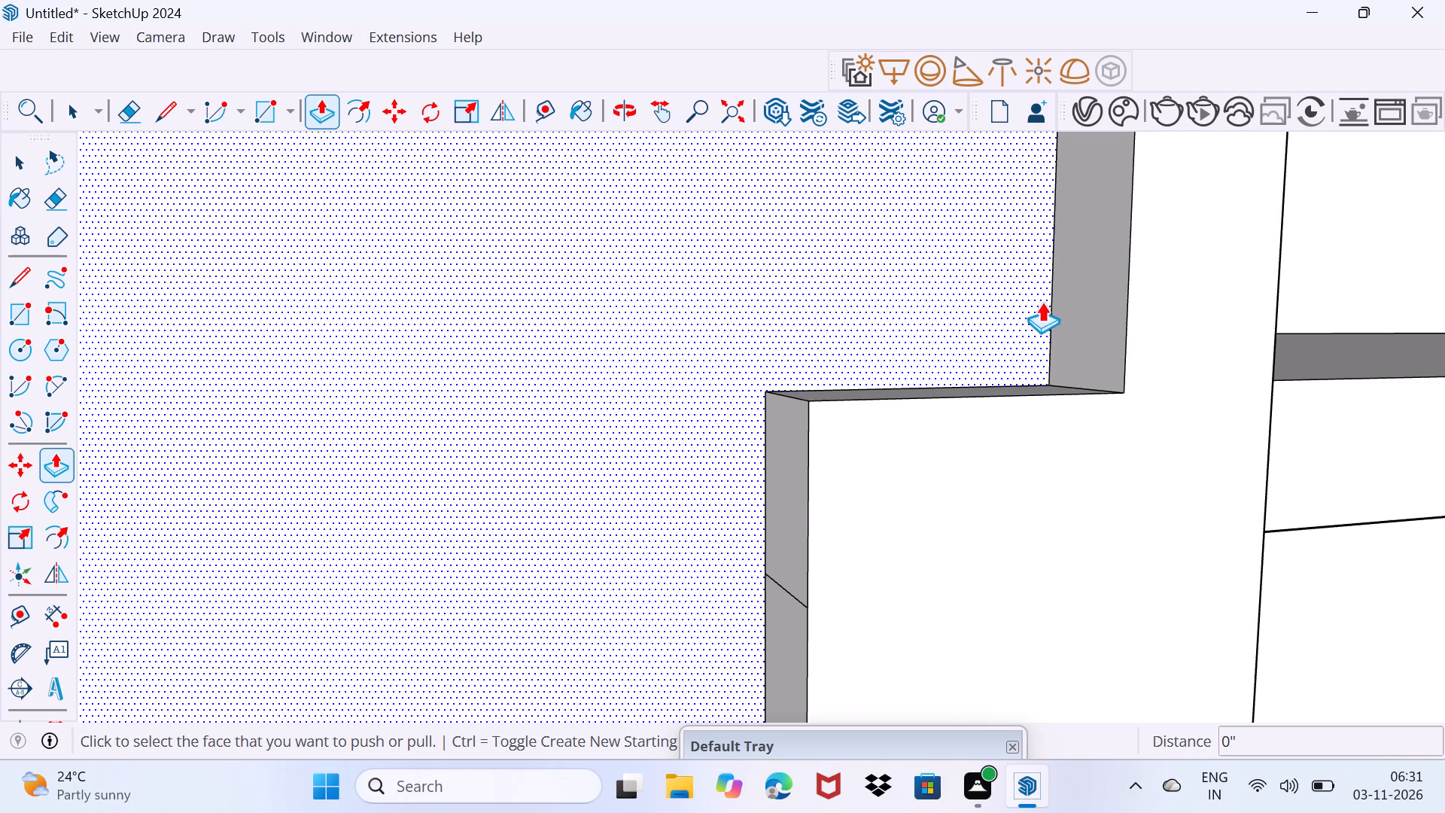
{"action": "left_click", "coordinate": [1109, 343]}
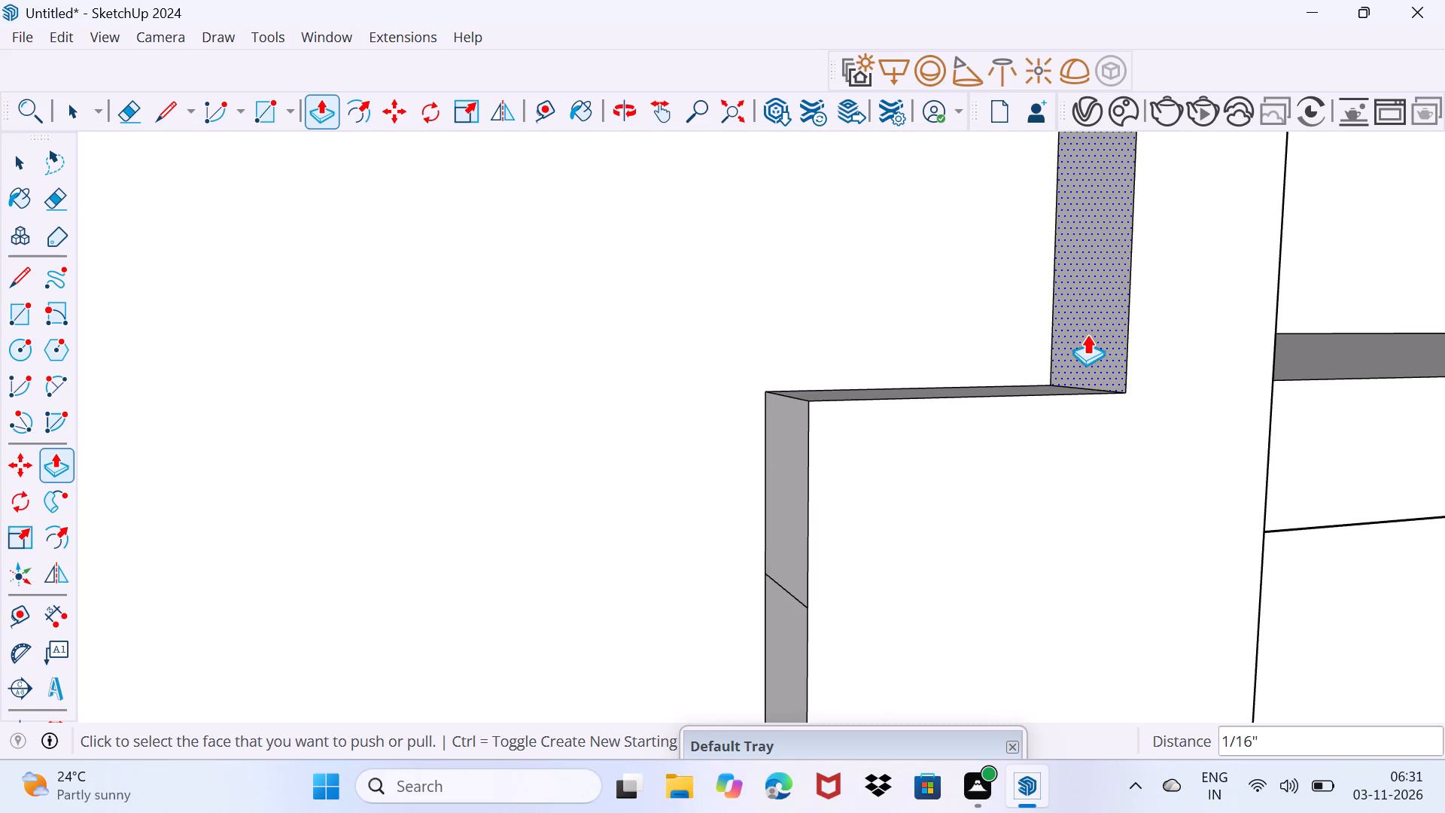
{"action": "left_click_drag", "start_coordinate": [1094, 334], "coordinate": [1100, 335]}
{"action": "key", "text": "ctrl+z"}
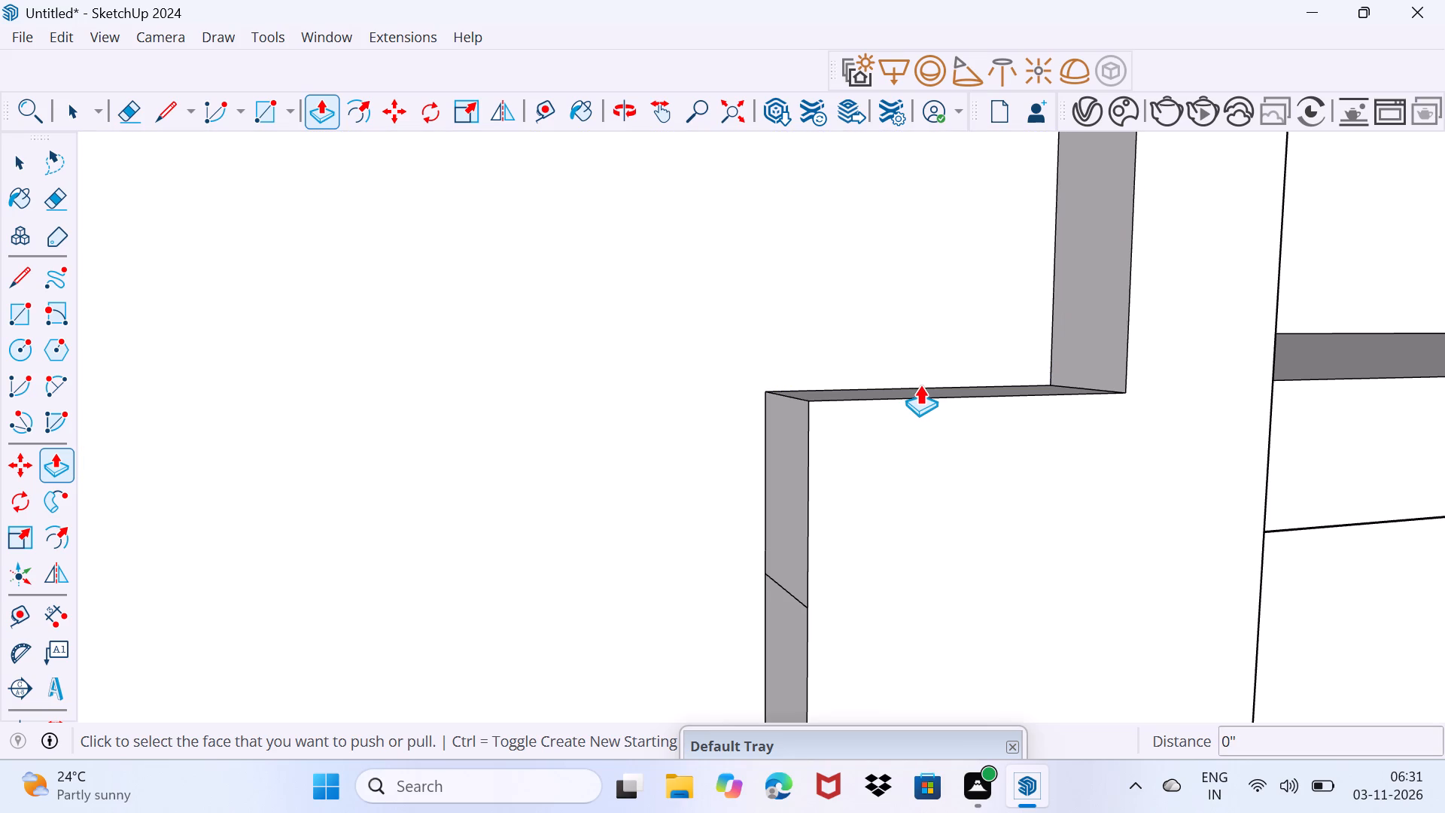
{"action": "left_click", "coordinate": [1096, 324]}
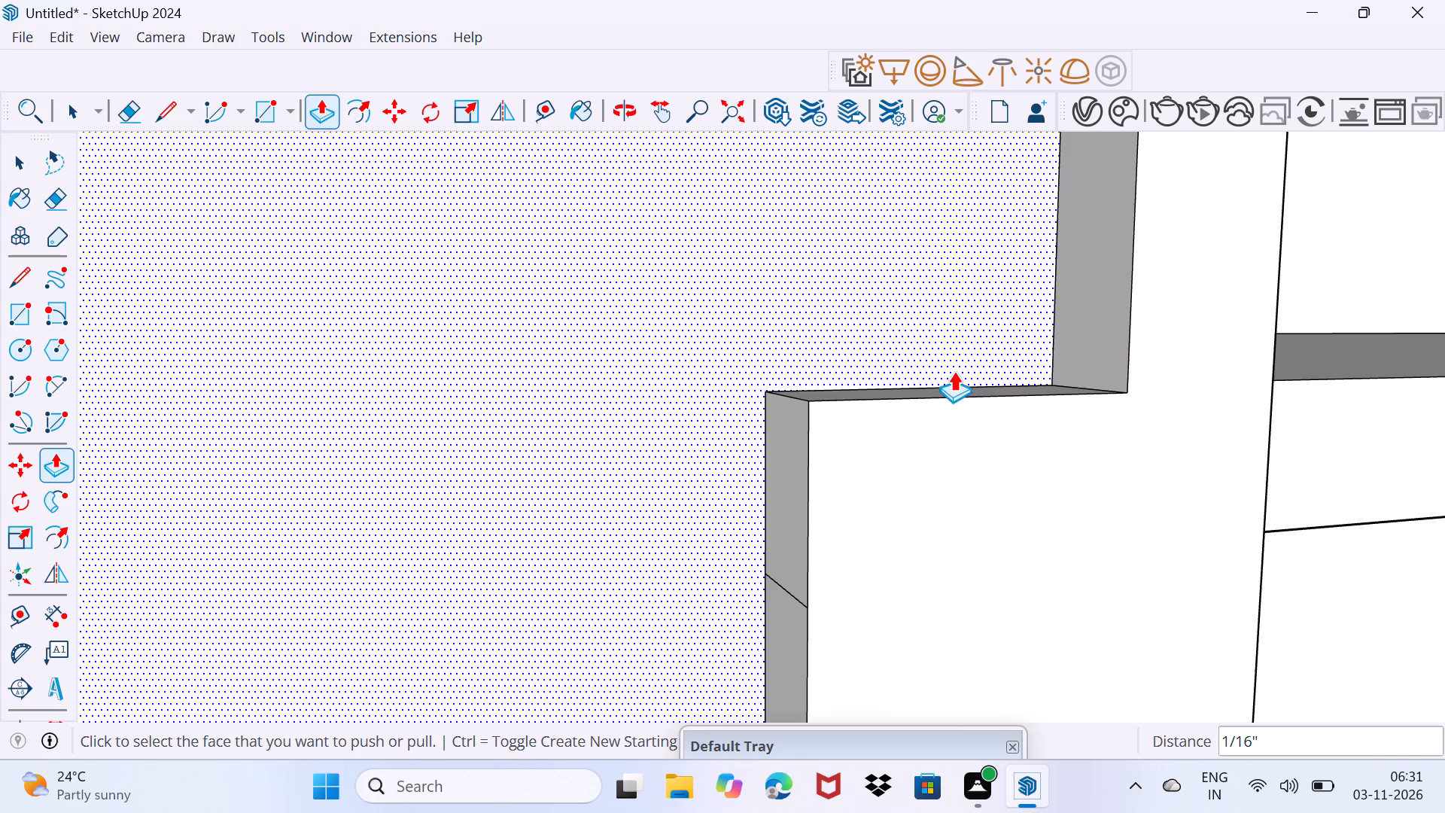
Push/Pull the uppermost strip segment's inner side face about 10 3/4", flush with the widened segments below.
{"action": "scroll", "coordinate": [954, 372], "scroll_direction": "down", "scroll_amount": 16}
{"action": "middle_click_drag", "start_coordinate": [987, 354], "coordinate": [1342, 442]}
{"action": "scroll", "coordinate": [903, 364], "scroll_direction": "up", "scroll_amount": 8}
{"action": "left_click", "coordinate": [863, 281]}
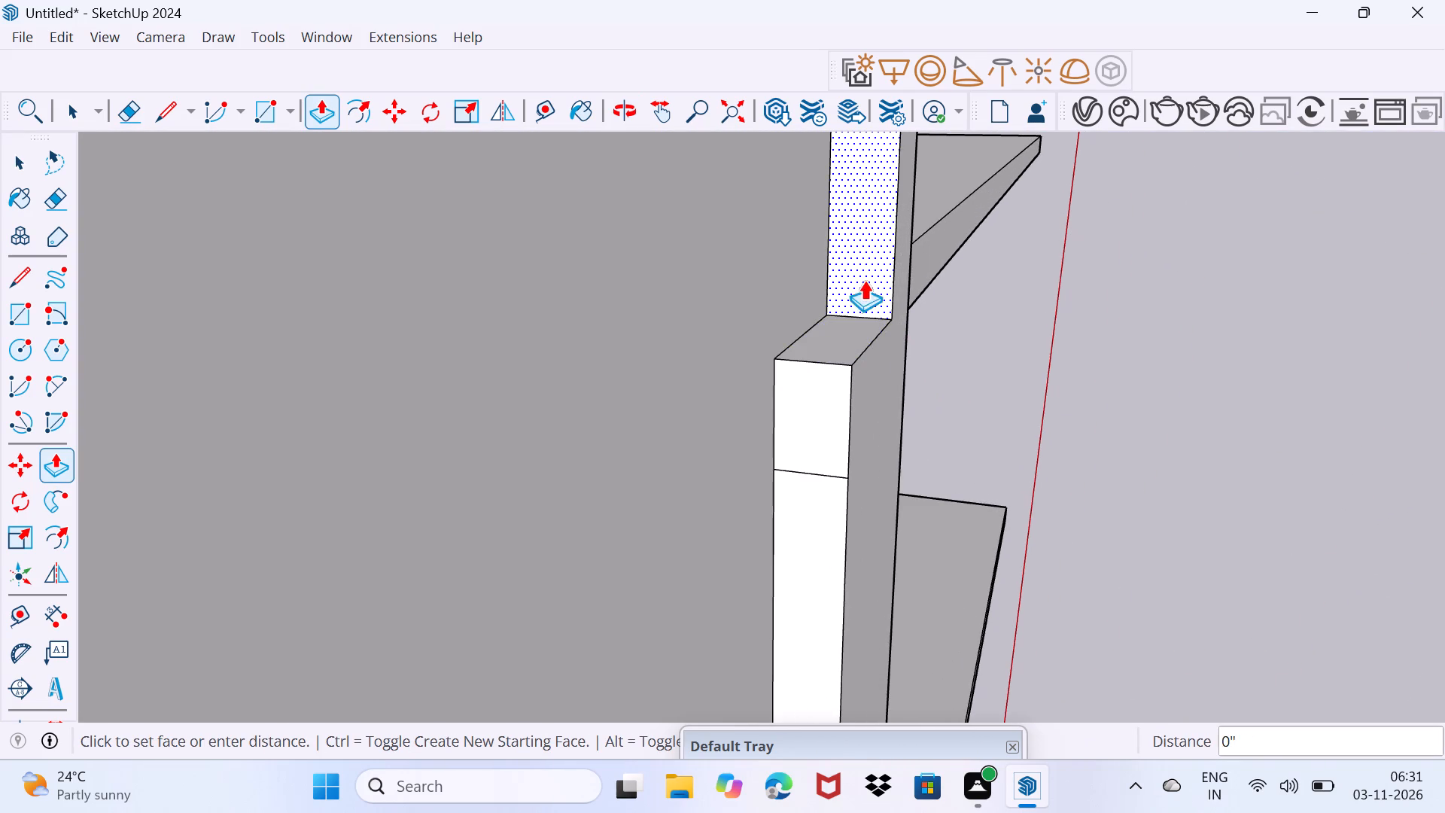
{"action": "left_click", "coordinate": [829, 442]}
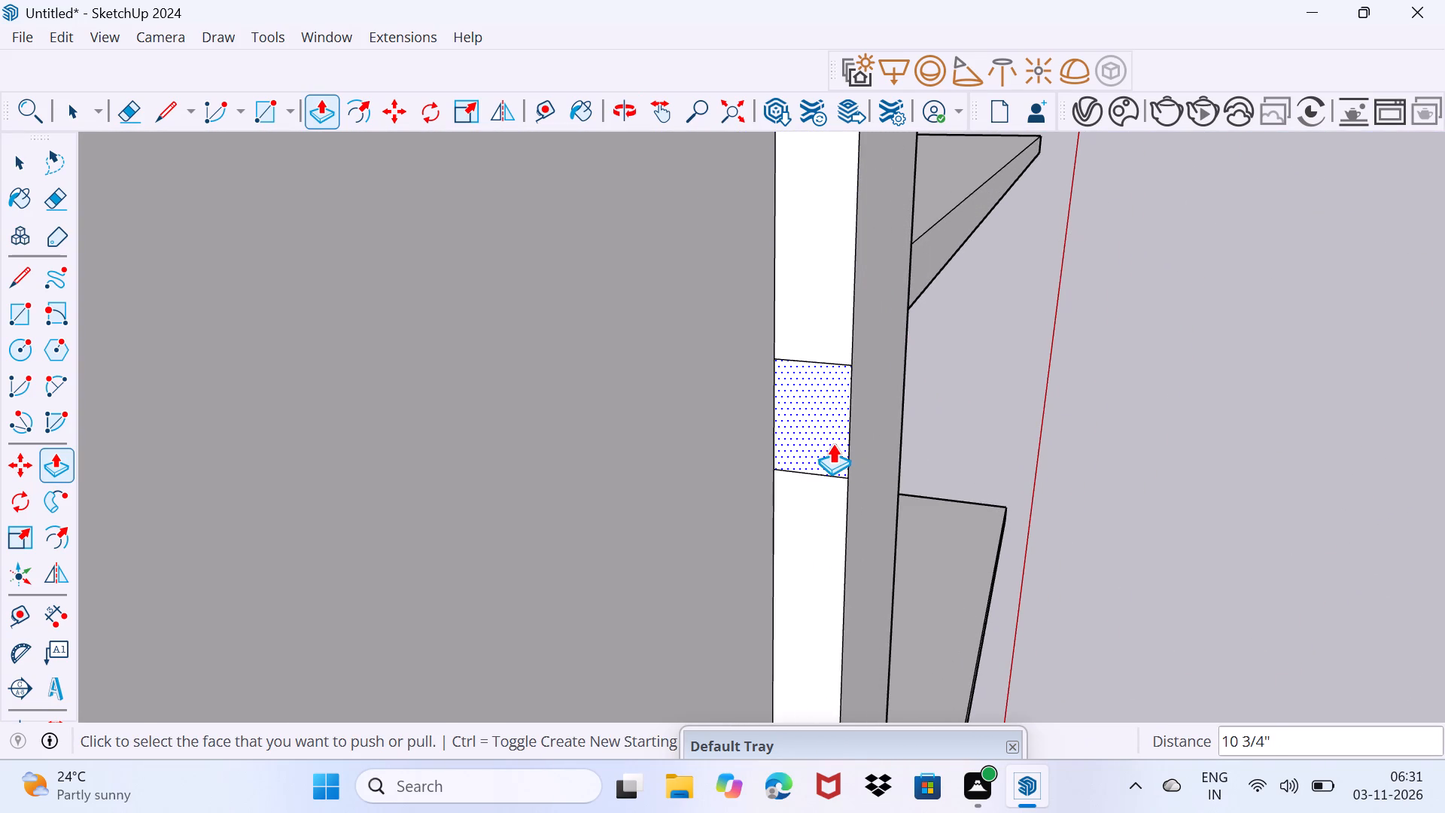
{"action": "key", "text": "space"}
Erase the two short seam edges crossing the strip's side face at the upper slab level.
{"action": "left_click_drag", "start_coordinate": [814, 502], "coordinate": [843, 452]}
{"action": "key", "text": "e"}
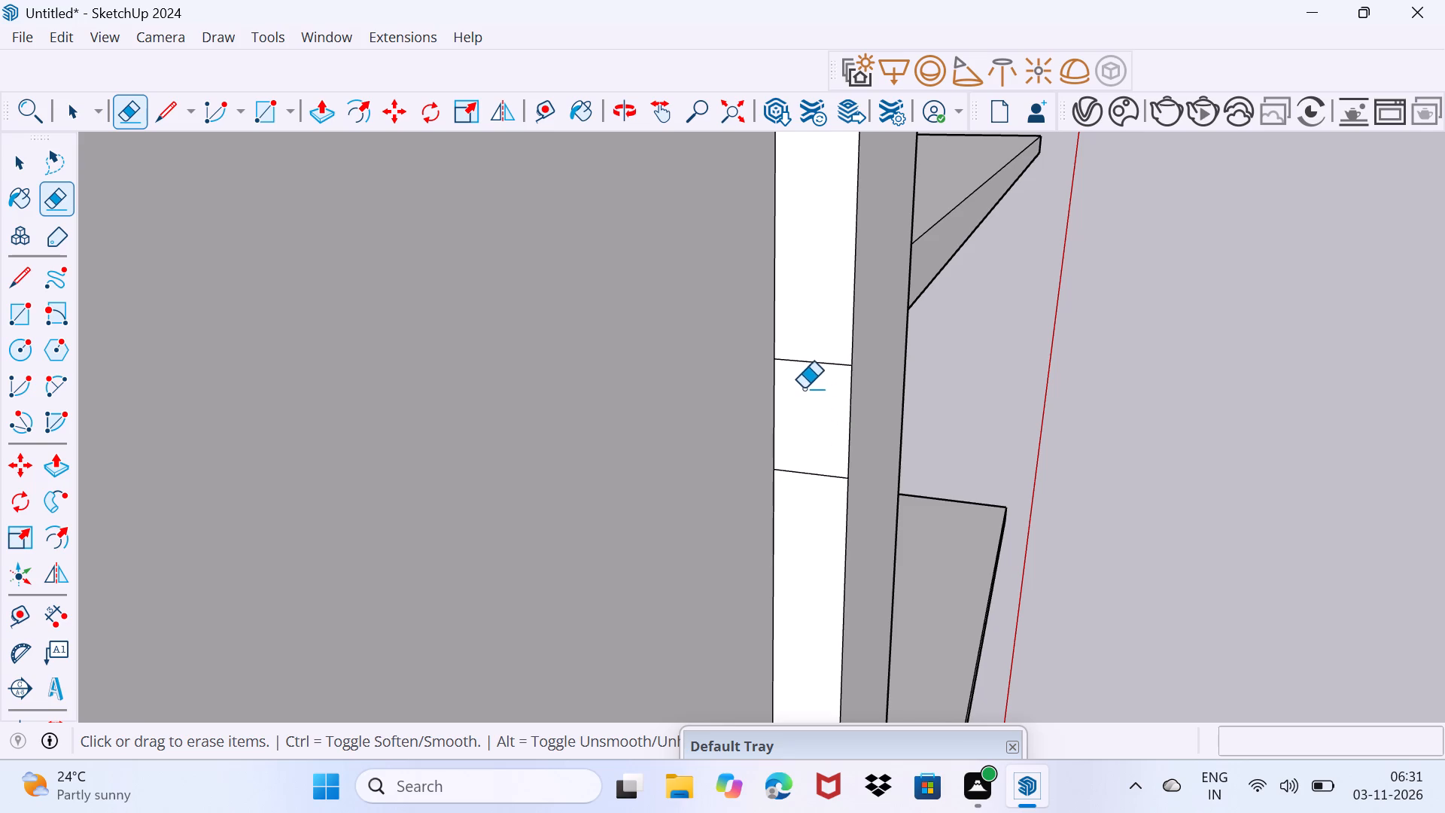
{"action": "left_click_drag", "start_coordinate": [819, 352], "coordinate": [815, 492]}
Push/Pull the strip's top end face up 6" to the roof slab's top, and another 11 7/16" or so above it.
{"action": "scroll", "coordinate": [808, 477], "scroll_direction": "down", "scroll_amount": 7}
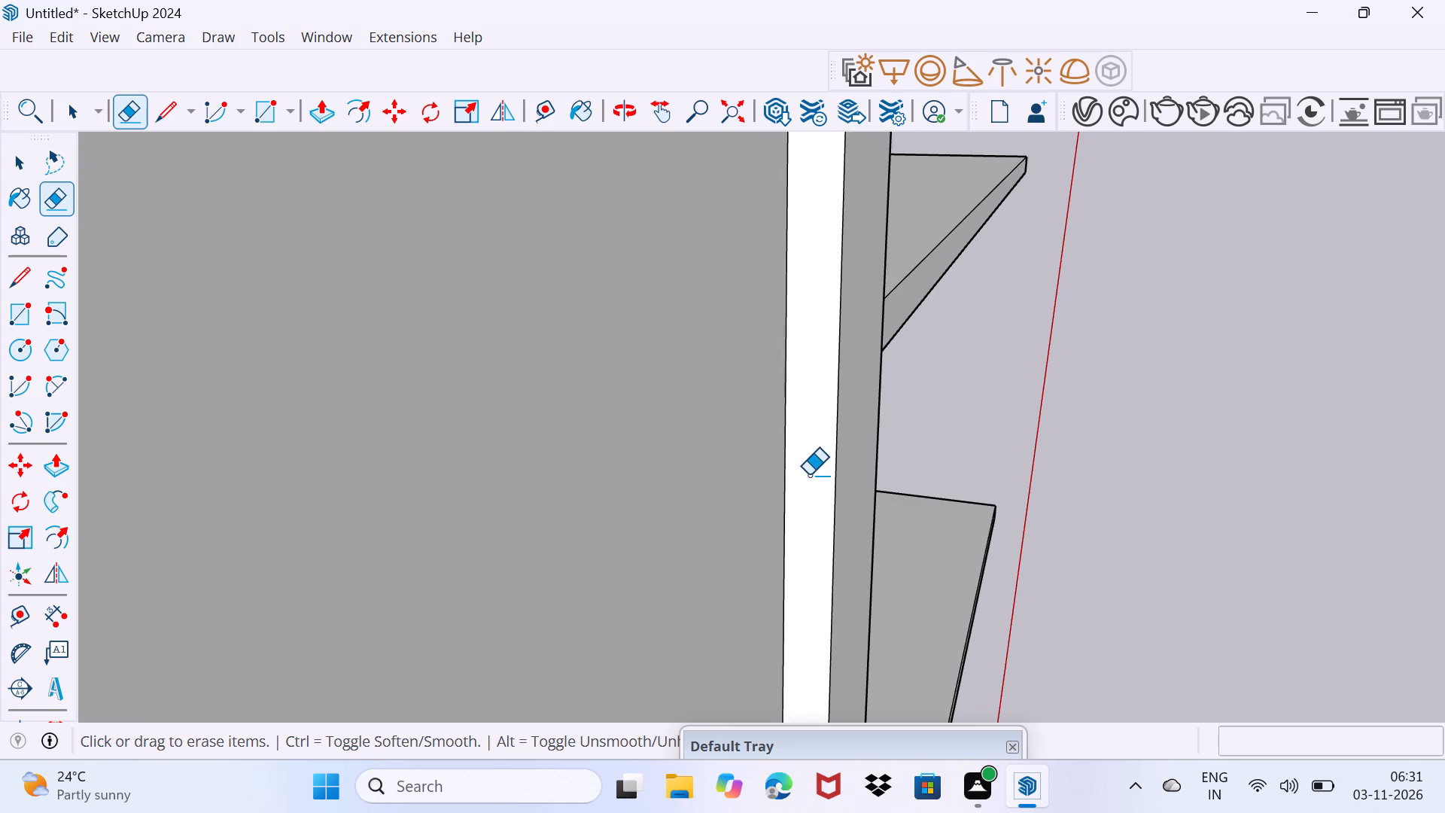
{"action": "scroll", "coordinate": [809, 475], "scroll_direction": "down", "scroll_amount": 20}
{"action": "middle_click_drag", "start_coordinate": [809, 475], "coordinate": [716, 468]}
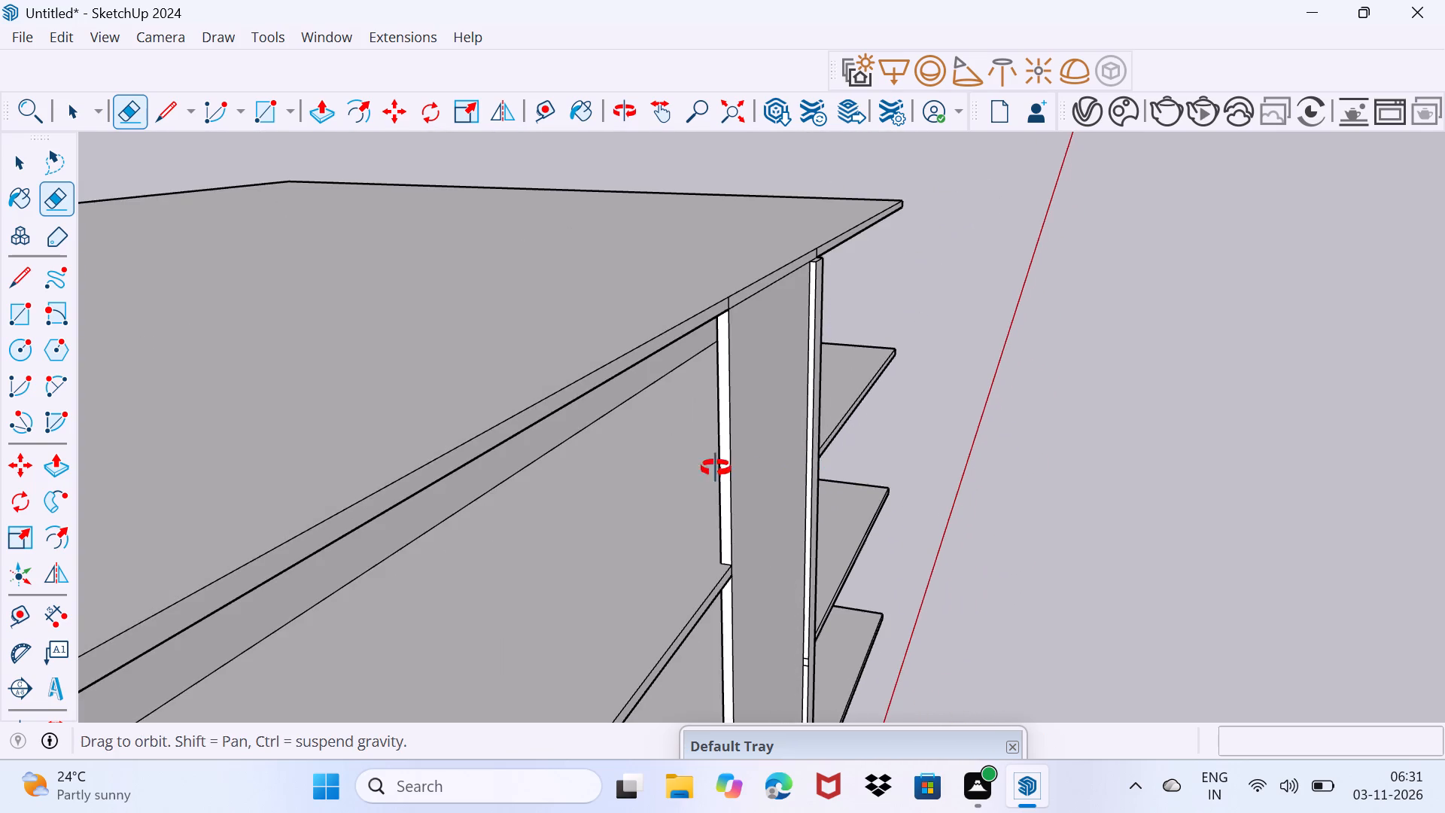
{"action": "middle_click_drag", "start_coordinate": [716, 468], "coordinate": [664, 461]}
{"action": "scroll", "coordinate": [701, 240], "scroll_direction": "up", "scroll_amount": 4}
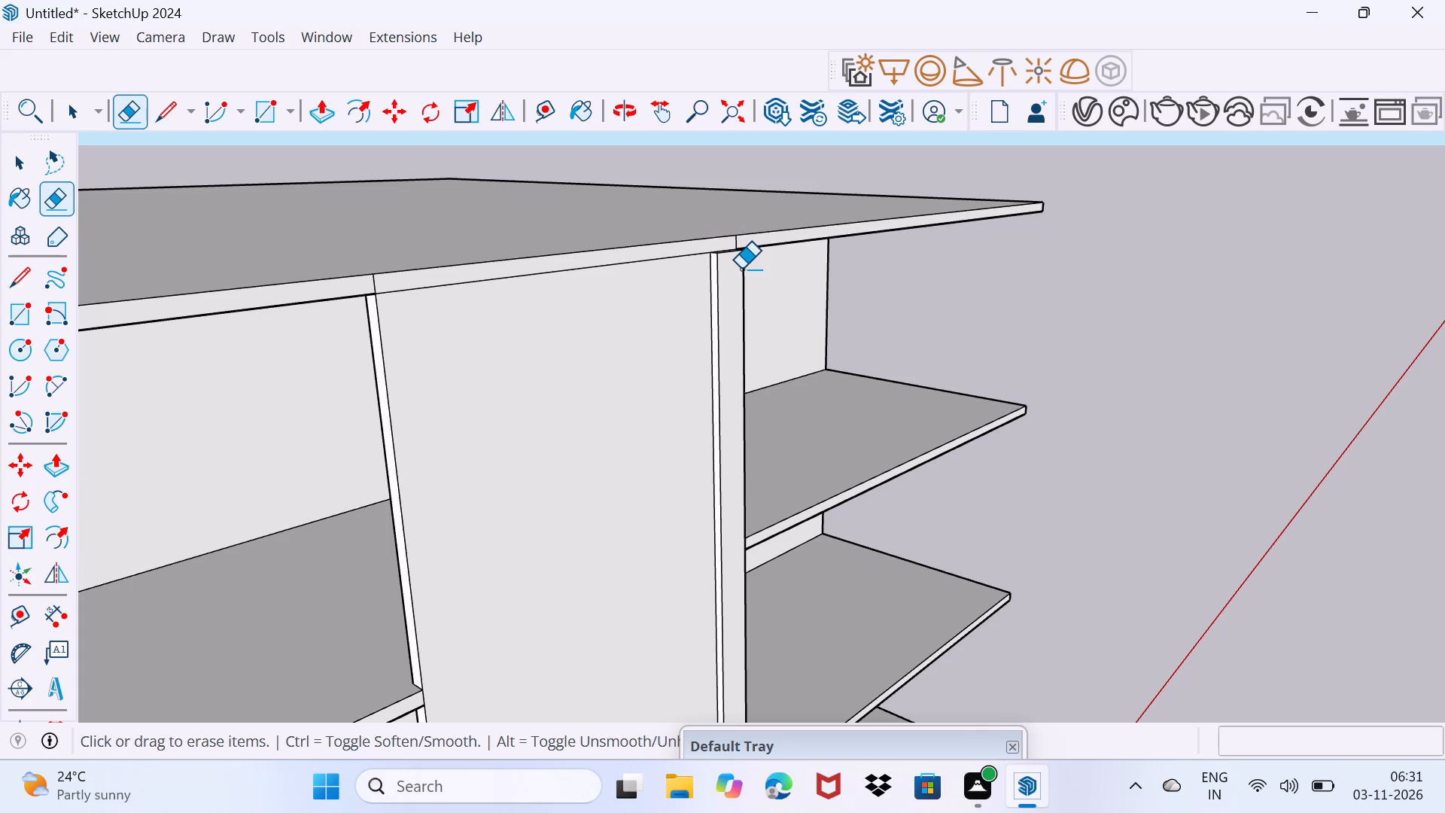
{"action": "middle_click_drag", "start_coordinate": [735, 282], "coordinate": [725, 327]}
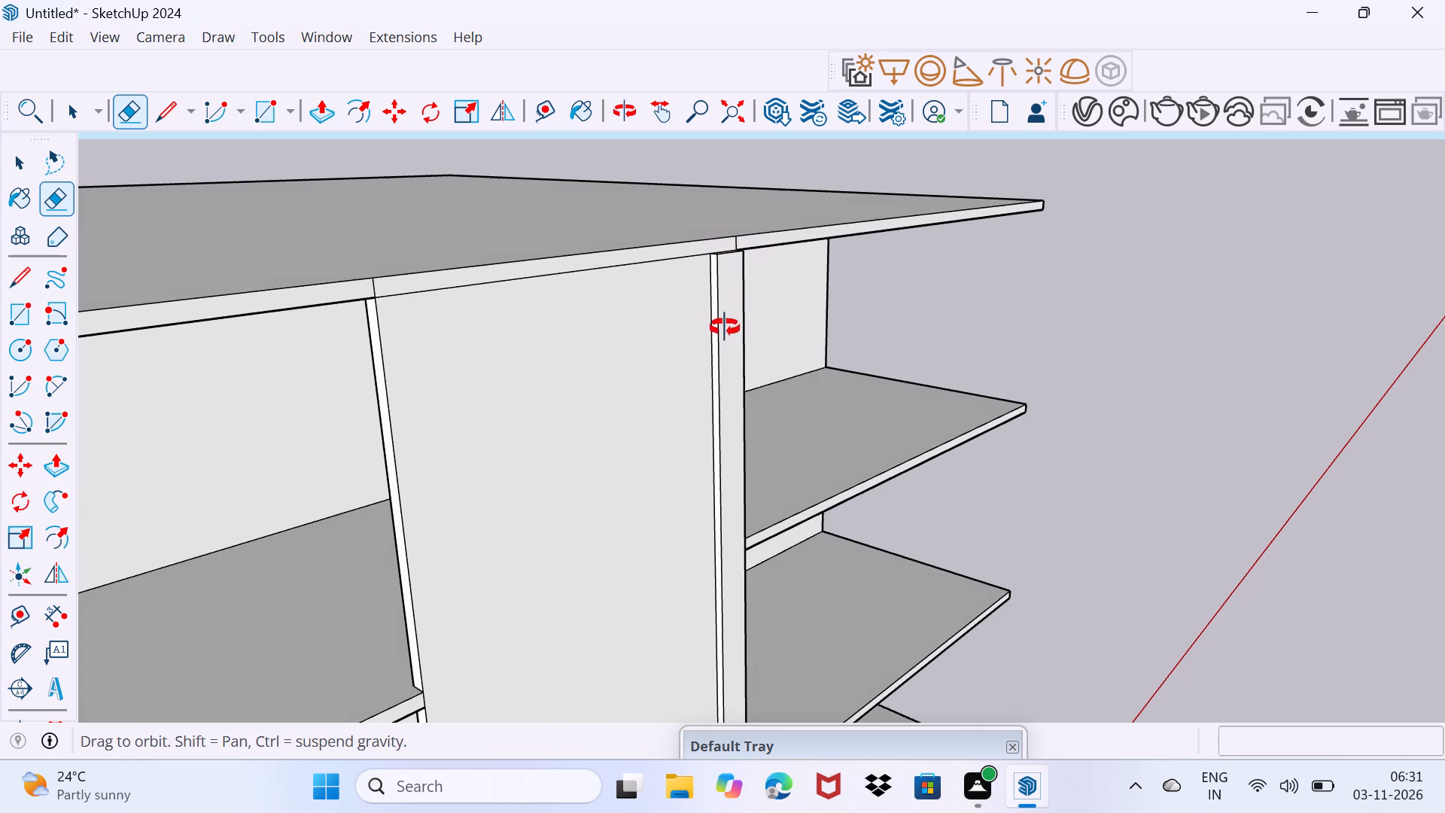
{"action": "middle_click_drag", "start_coordinate": [725, 327], "coordinate": [771, 367]}
{"action": "scroll", "coordinate": [710, 283], "scroll_direction": "up", "scroll_amount": 6}
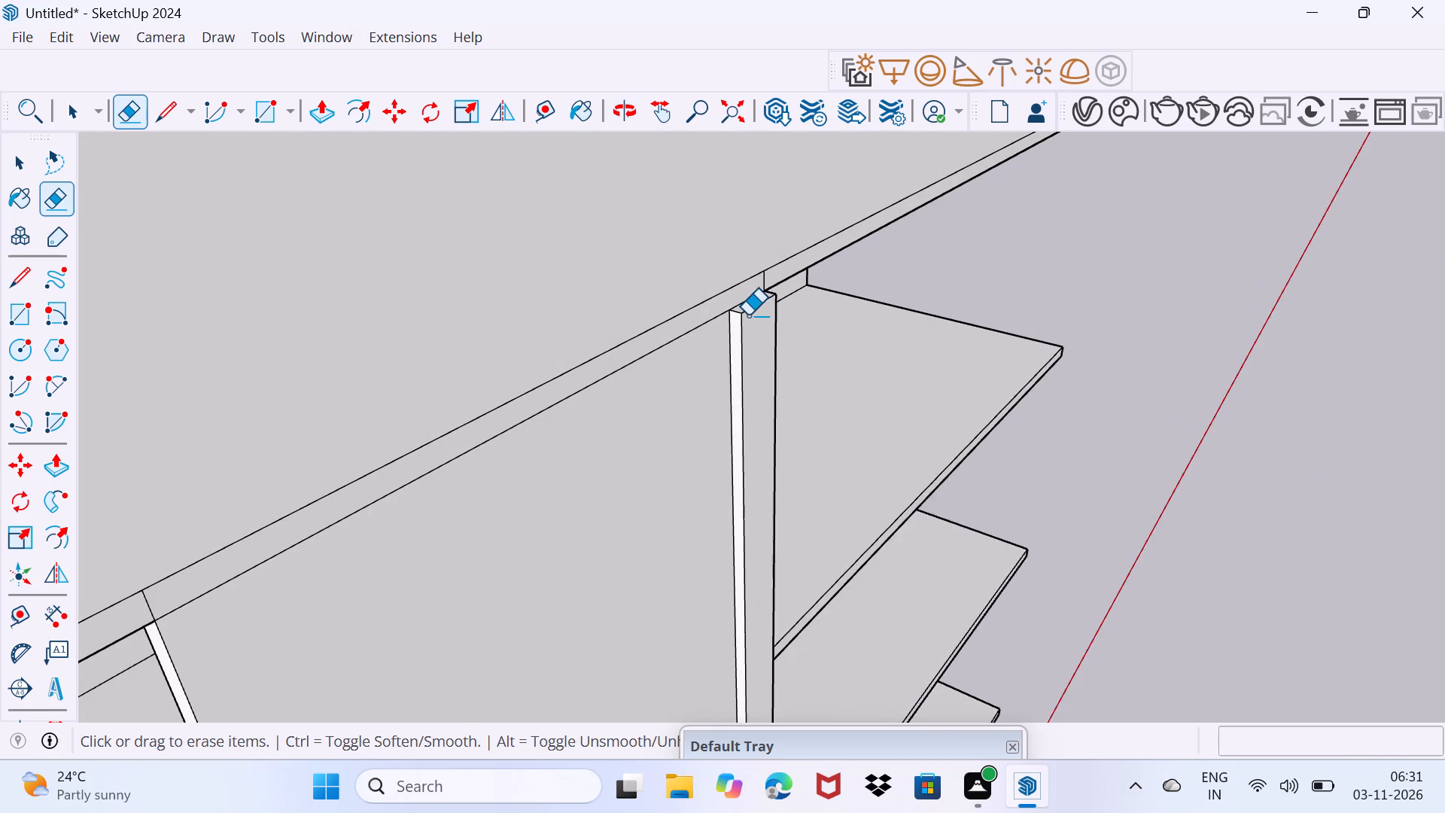
{"action": "scroll", "coordinate": [748, 315], "scroll_direction": "up", "scroll_amount": 2}
{"action": "key", "text": "space"}
{"action": "scroll", "coordinate": [751, 303], "scroll_direction": "up", "scroll_amount": 4}
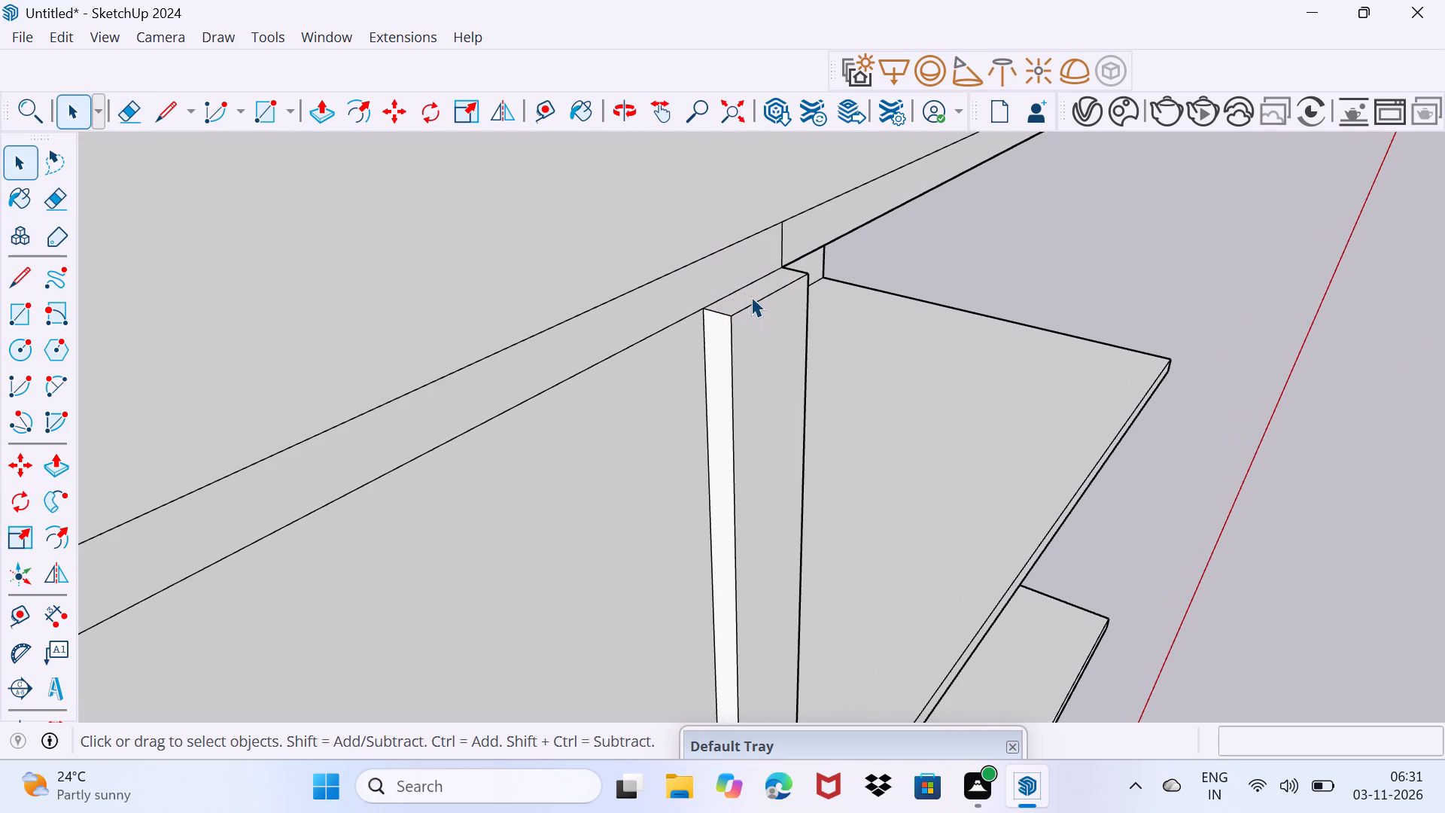
{"action": "left_click", "coordinate": [751, 297]}
{"action": "key", "text": "p"}
{"action": "left_click", "coordinate": [751, 297]}
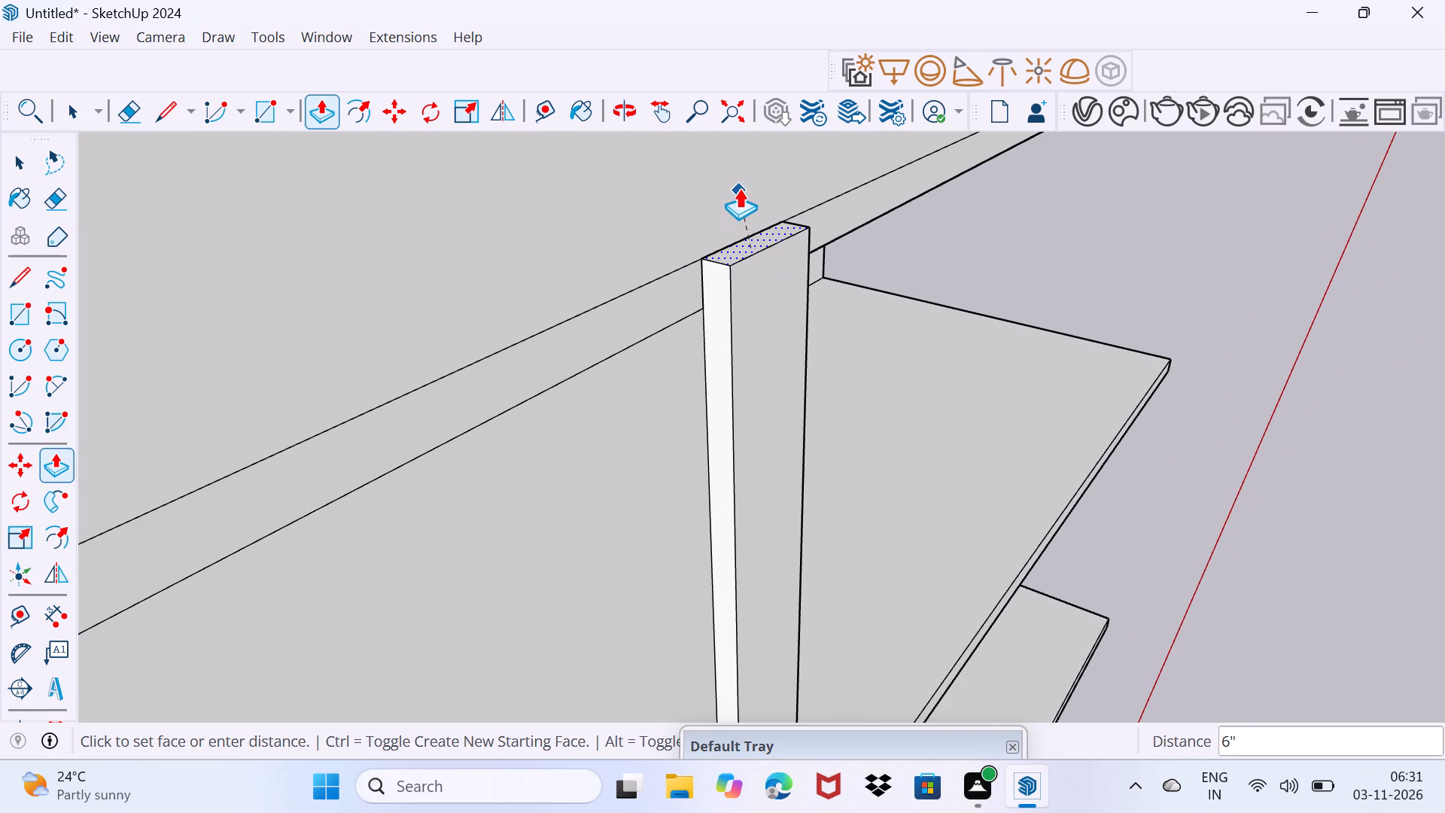
{"action": "left_click", "coordinate": [739, 188]}
{"action": "left_click", "coordinate": [744, 253]}
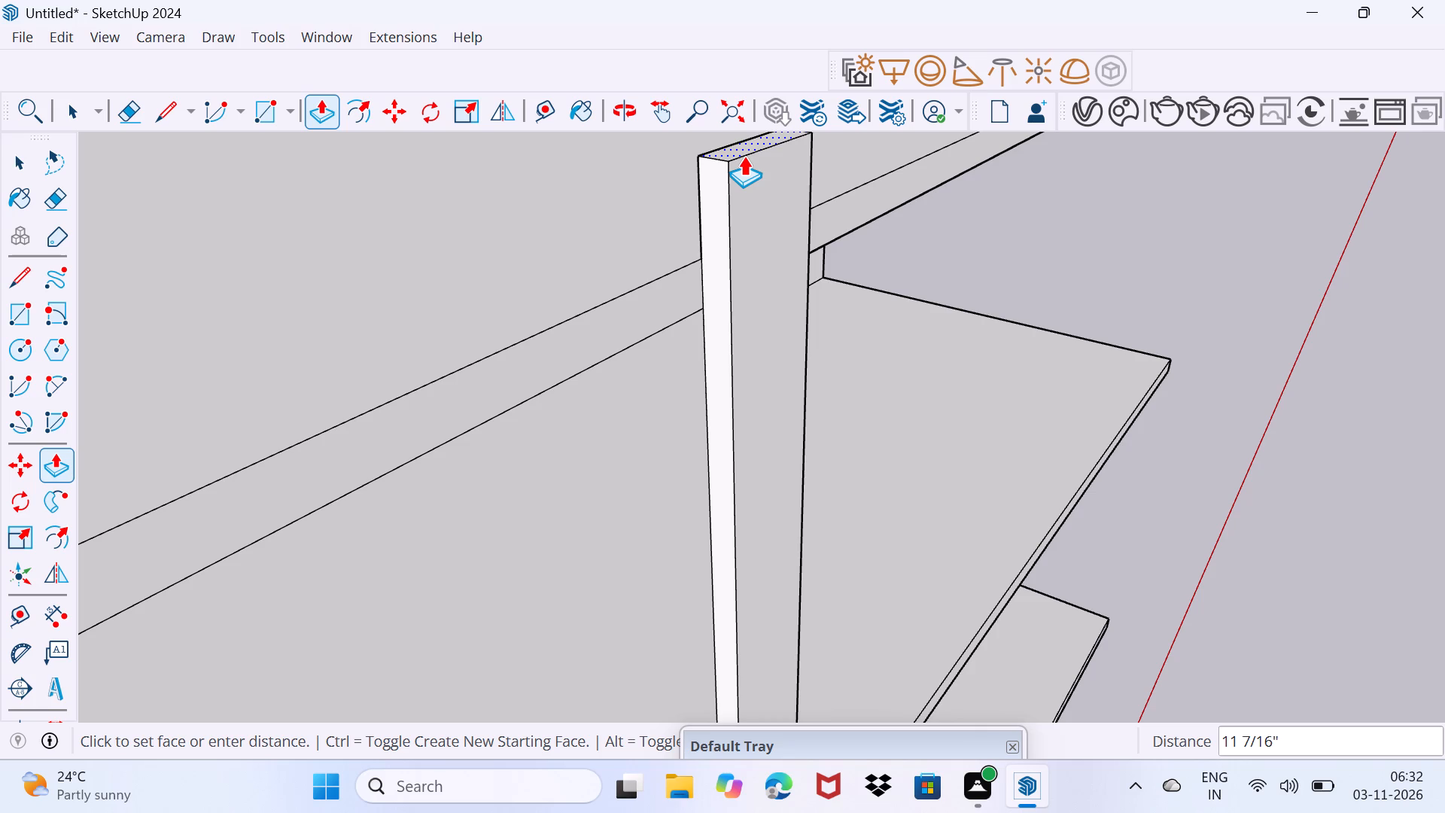
{"action": "left_click", "coordinate": [744, 156]}
{"action": "key", "text": "space"}
{"action": "left_click_drag", "start_coordinate": [655, 242], "coordinate": [674, 235]}
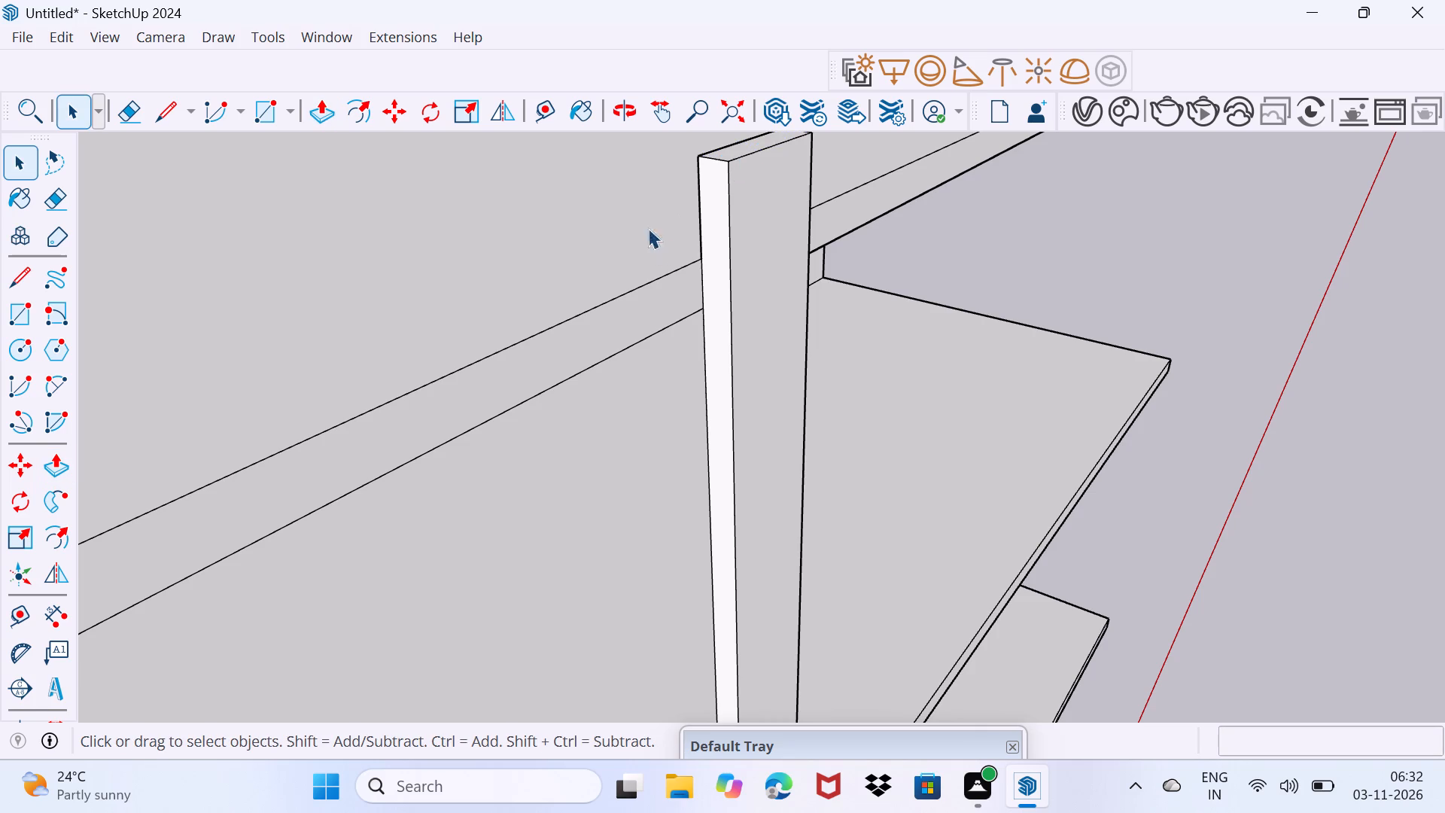
Draw a rectangle about 11 3/8" by 4" on the inner side face of the strip's extension above the roof.
{"action": "middle_click_drag", "start_coordinate": [659, 252], "coordinate": [783, 241]}
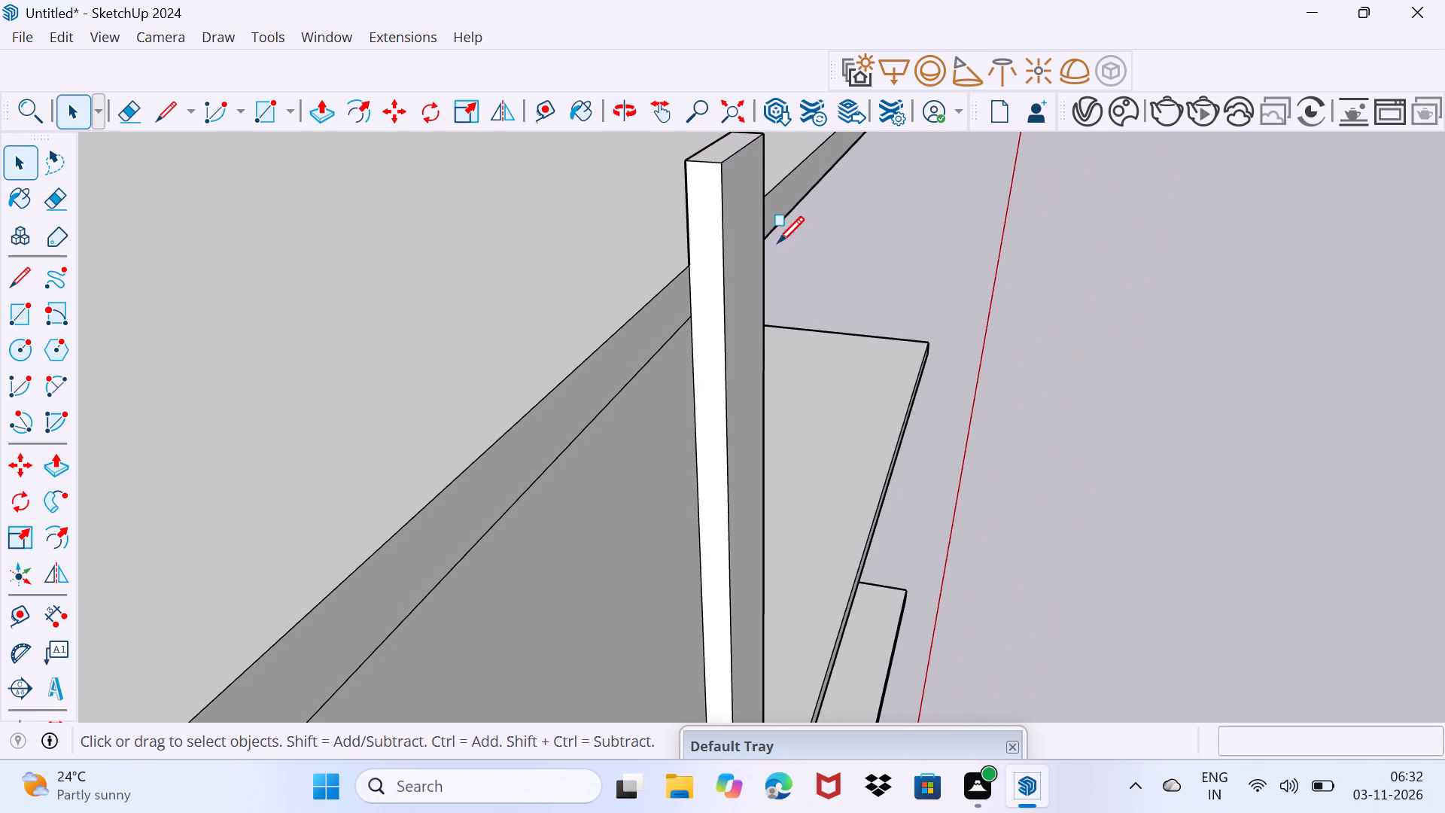
{"action": "key", "text": "r"}
{"action": "left_click", "coordinate": [687, 166]}
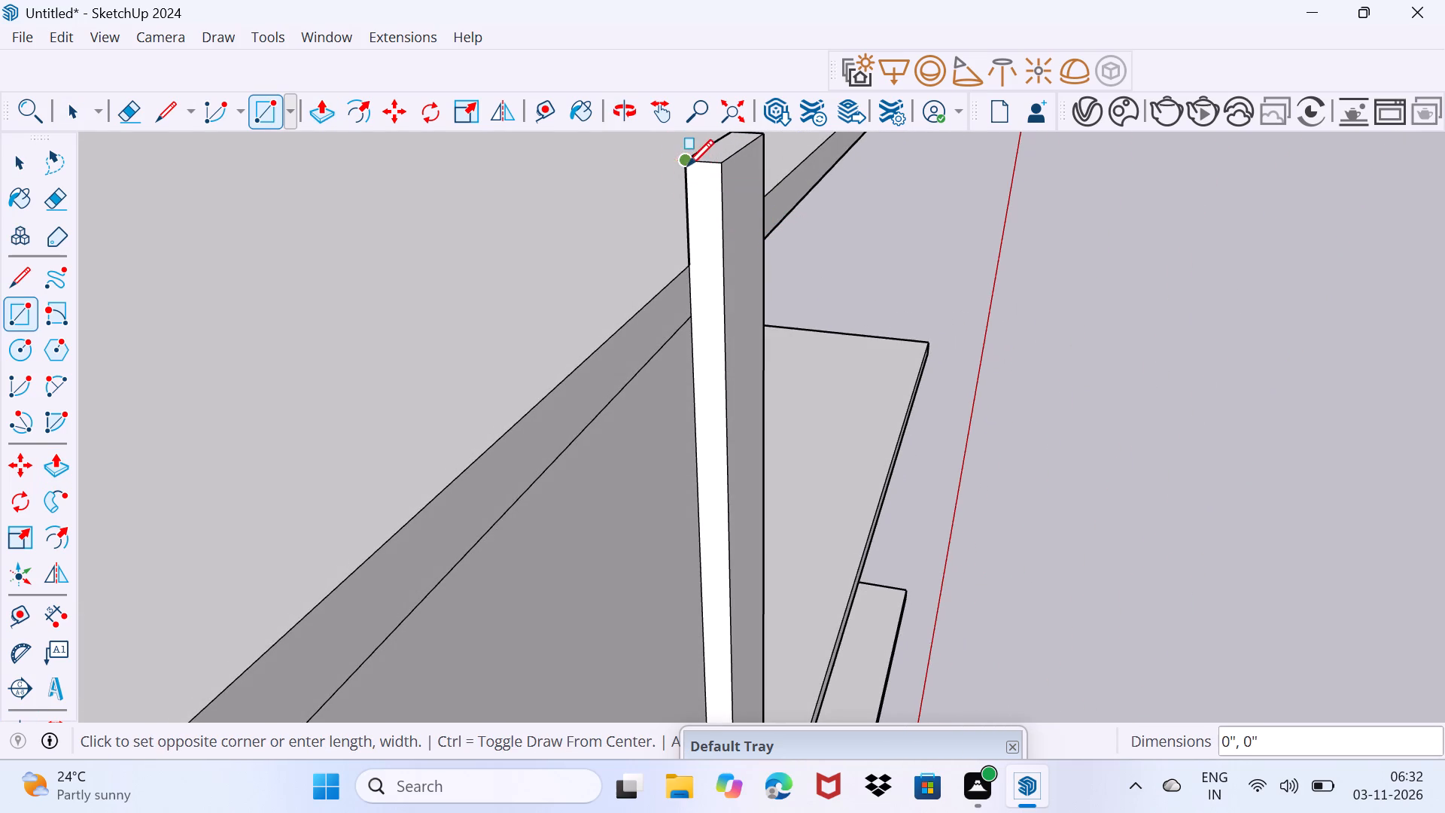
{"action": "left_click", "coordinate": [725, 269]}
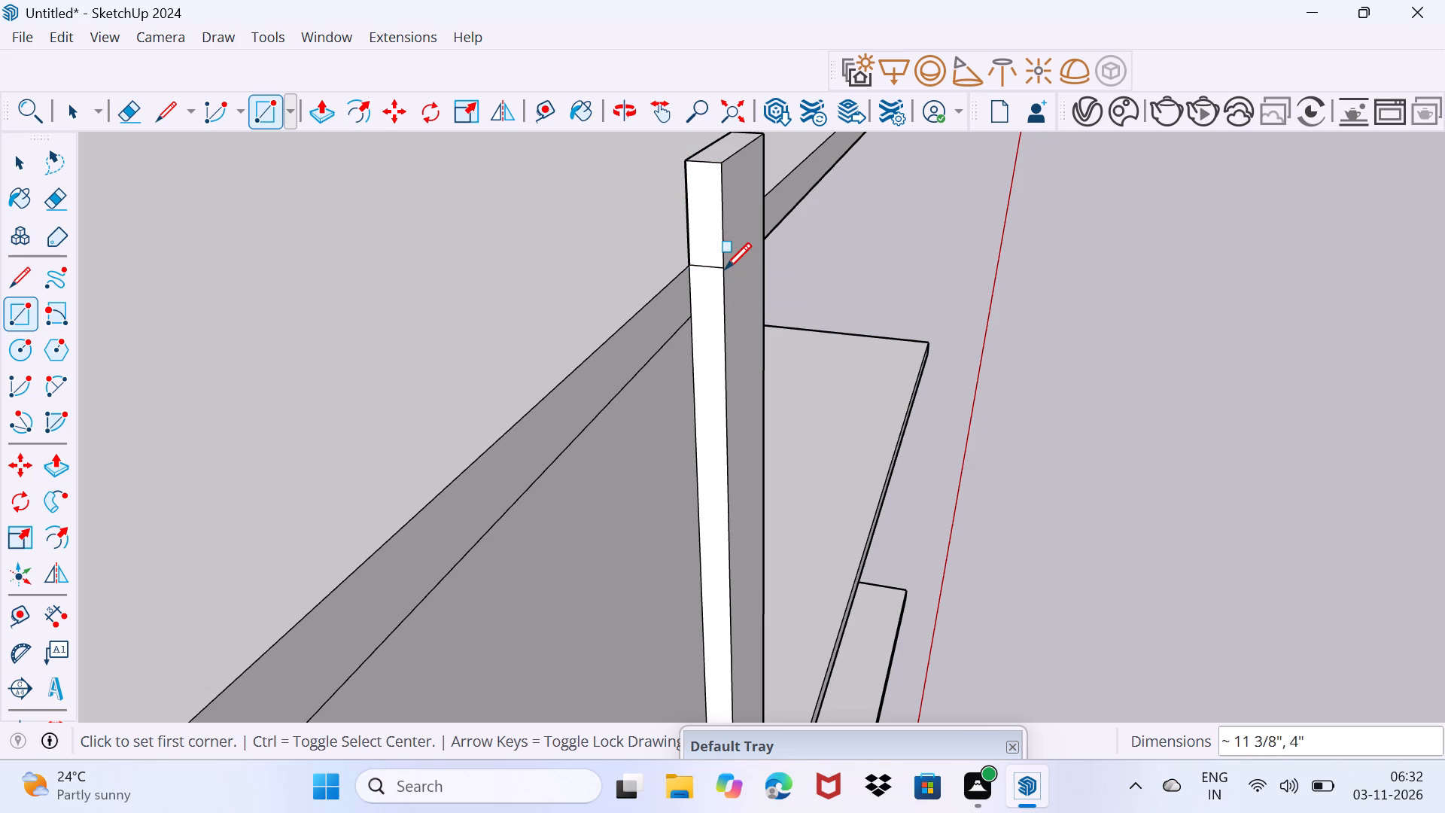
{"action": "key", "text": "space"}
Push/Pull the new rectangle about 41' 7 1/16" along the roof's front edge to the near edge of the wide end wall.
{"action": "type", "text": "p"}
{"action": "left_click", "coordinate": [704, 213]}
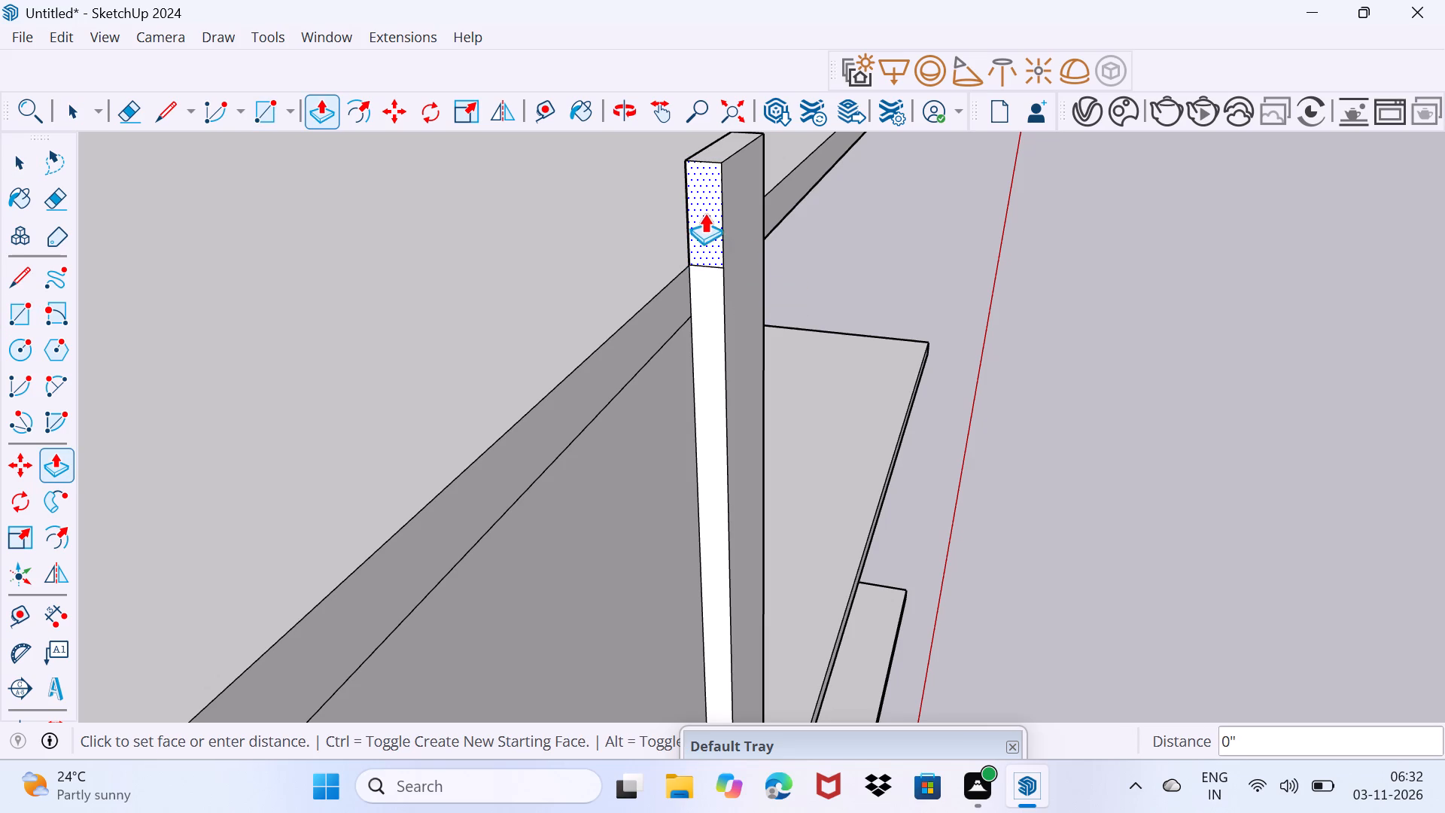
{"action": "scroll", "coordinate": [526, 276], "scroll_direction": "down", "scroll_amount": 4}
{"action": "scroll", "coordinate": [548, 269], "scroll_direction": "down", "scroll_amount": 18}
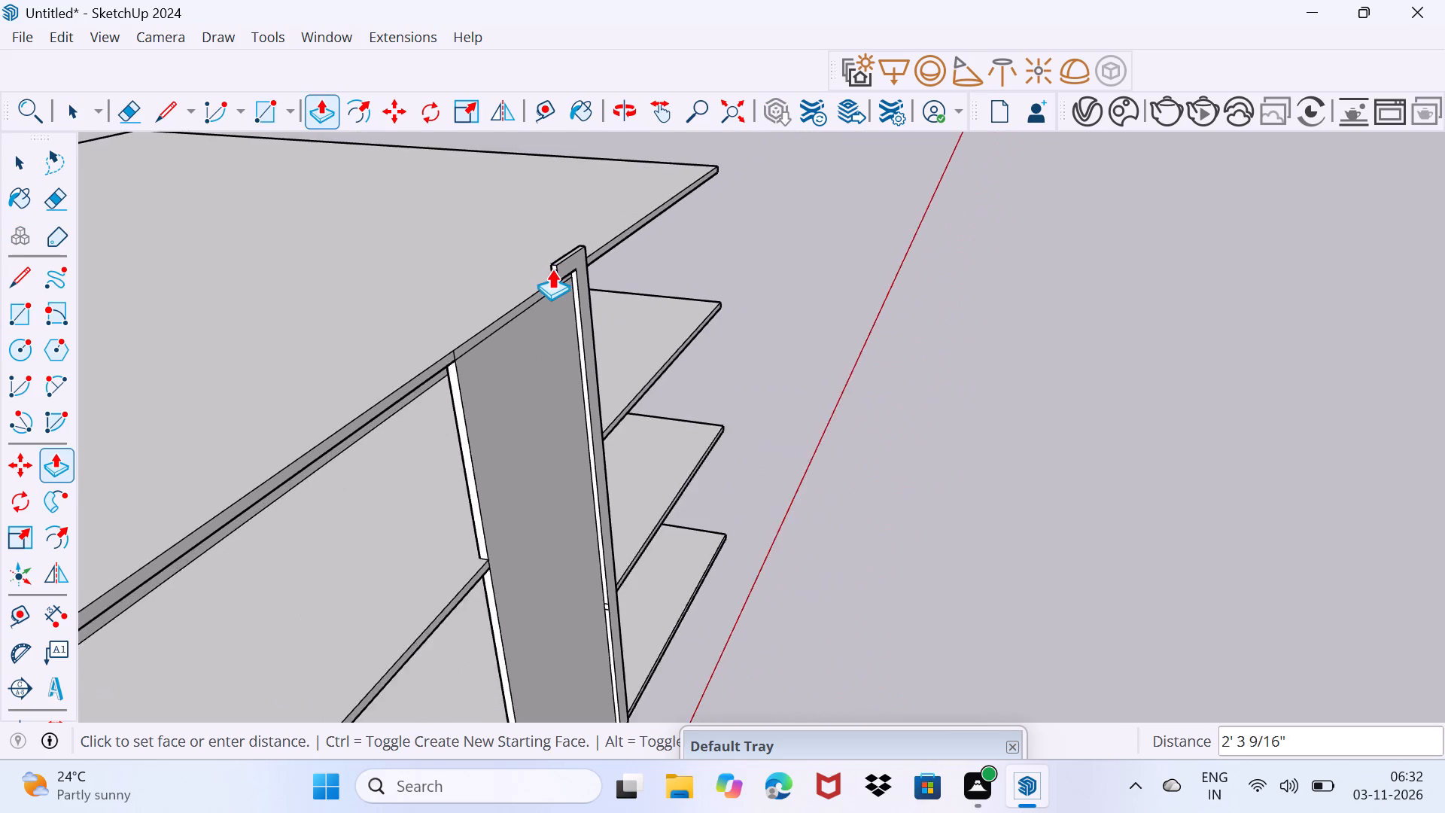
{"action": "scroll", "coordinate": [552, 269], "scroll_direction": "down", "scroll_amount": 10}
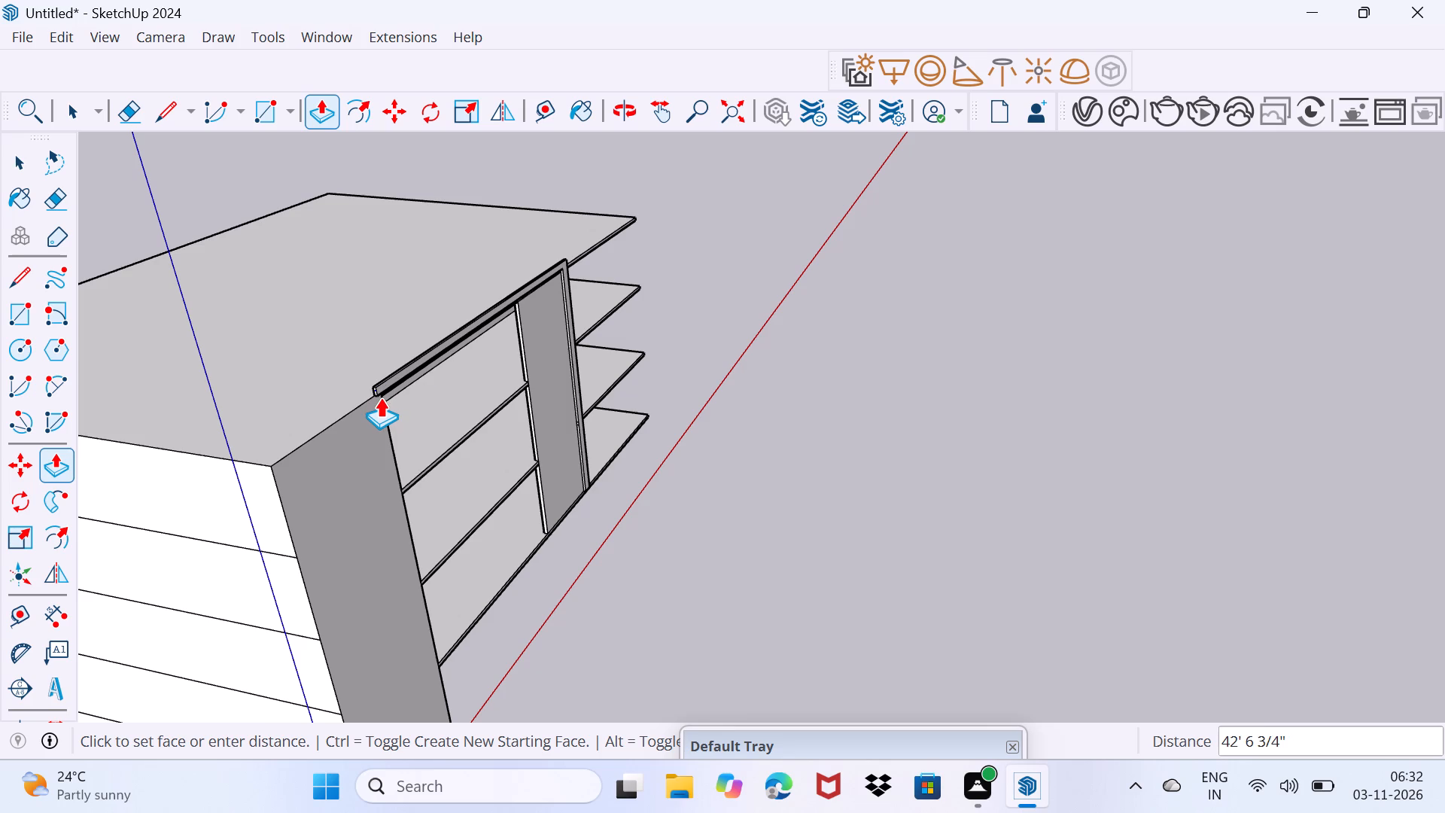
{"action": "scroll", "coordinate": [379, 397], "scroll_direction": "up", "scroll_amount": 8}
{"action": "middle_click_drag", "start_coordinate": [395, 390], "coordinate": [77, 315]}
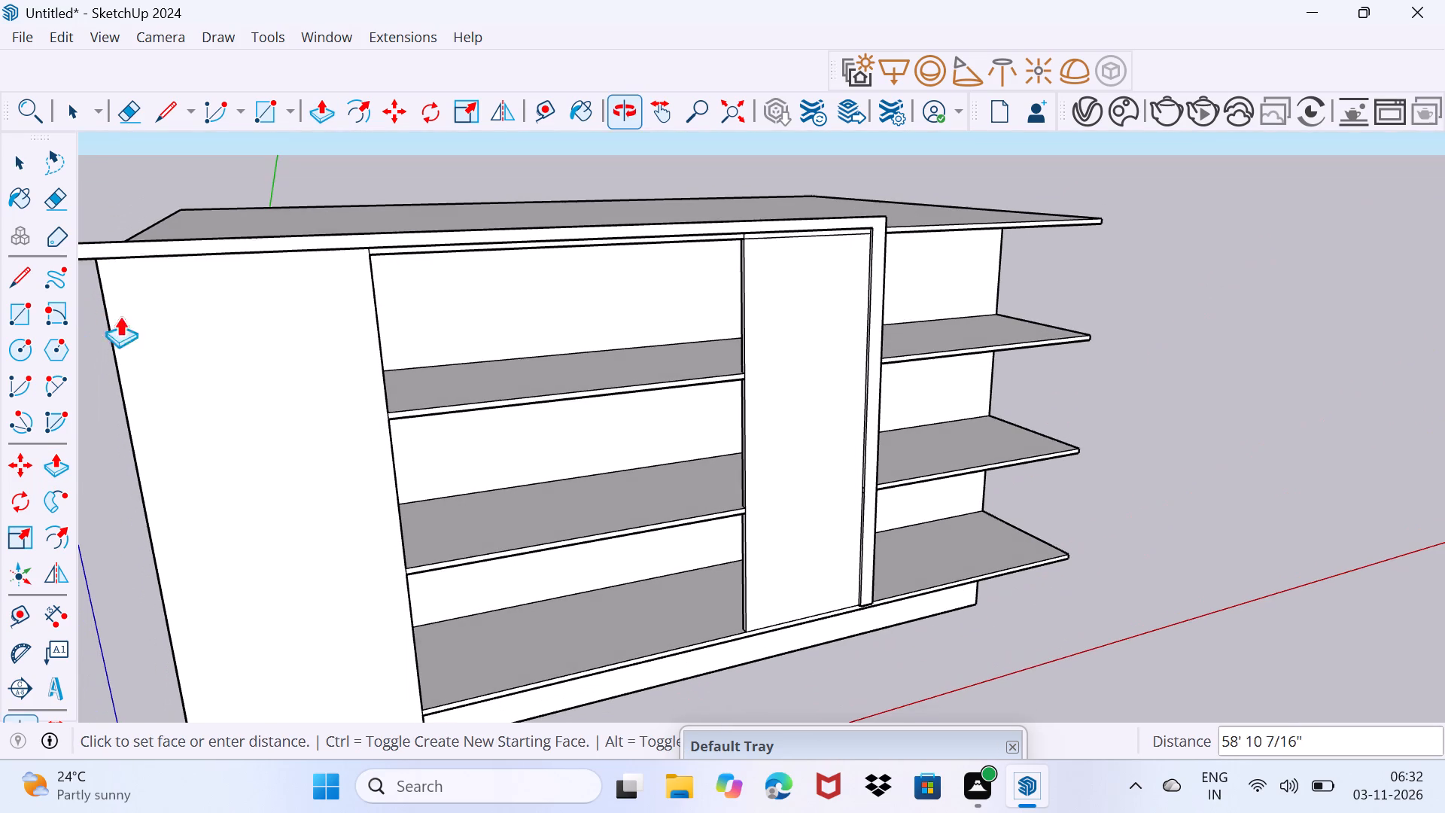
{"action": "left_click", "coordinate": [371, 264]}
{"action": "scroll", "coordinate": [375, 243], "scroll_direction": "up", "scroll_amount": 1}
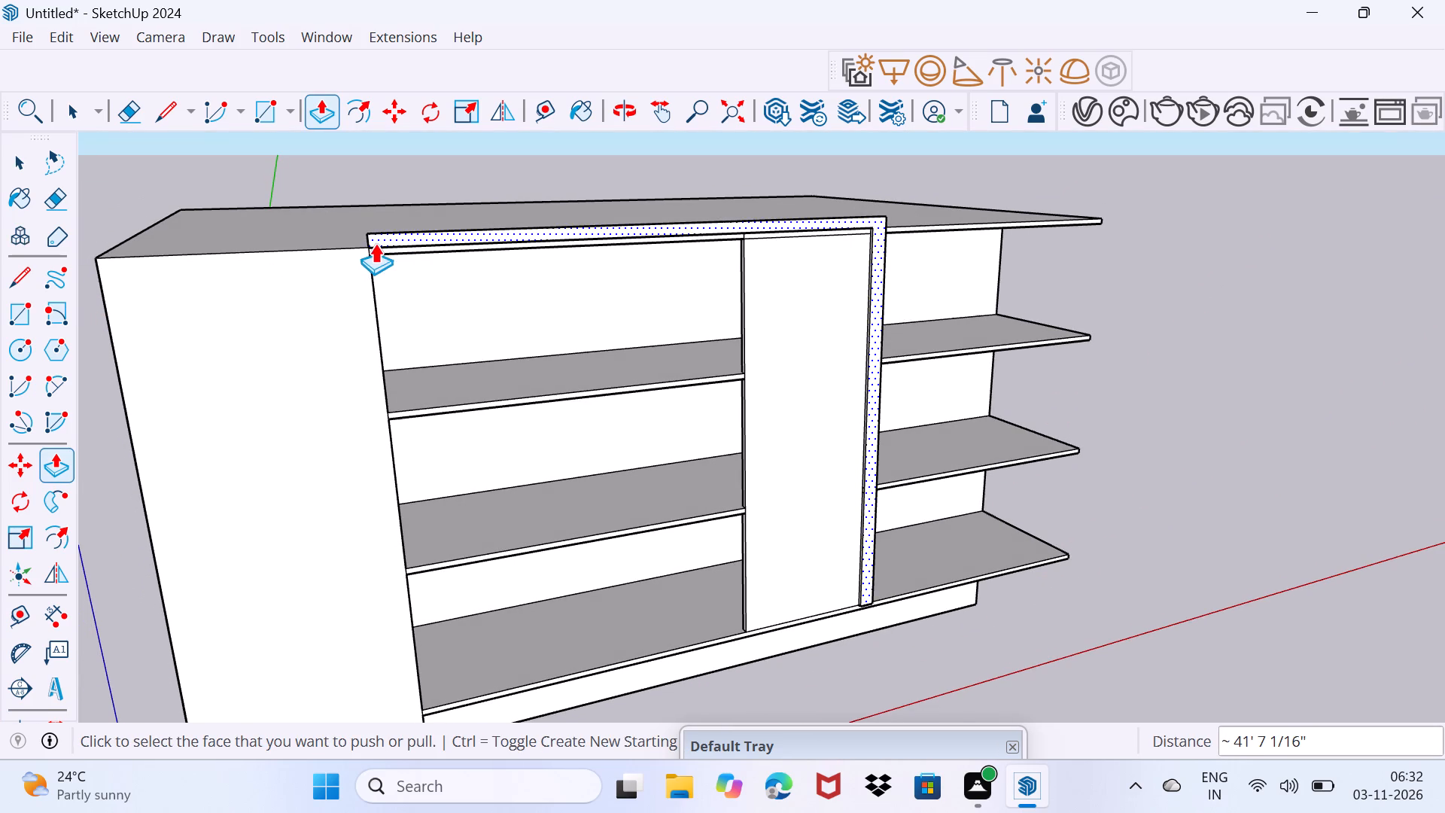
Push/Pull the wide end wall's front face outward 4", flush with the front of the new roof band.
{"action": "scroll", "coordinate": [375, 243], "scroll_direction": "up", "scroll_amount": 19}
{"action": "middle_click_drag", "start_coordinate": [311, 375], "coordinate": [686, 393]}
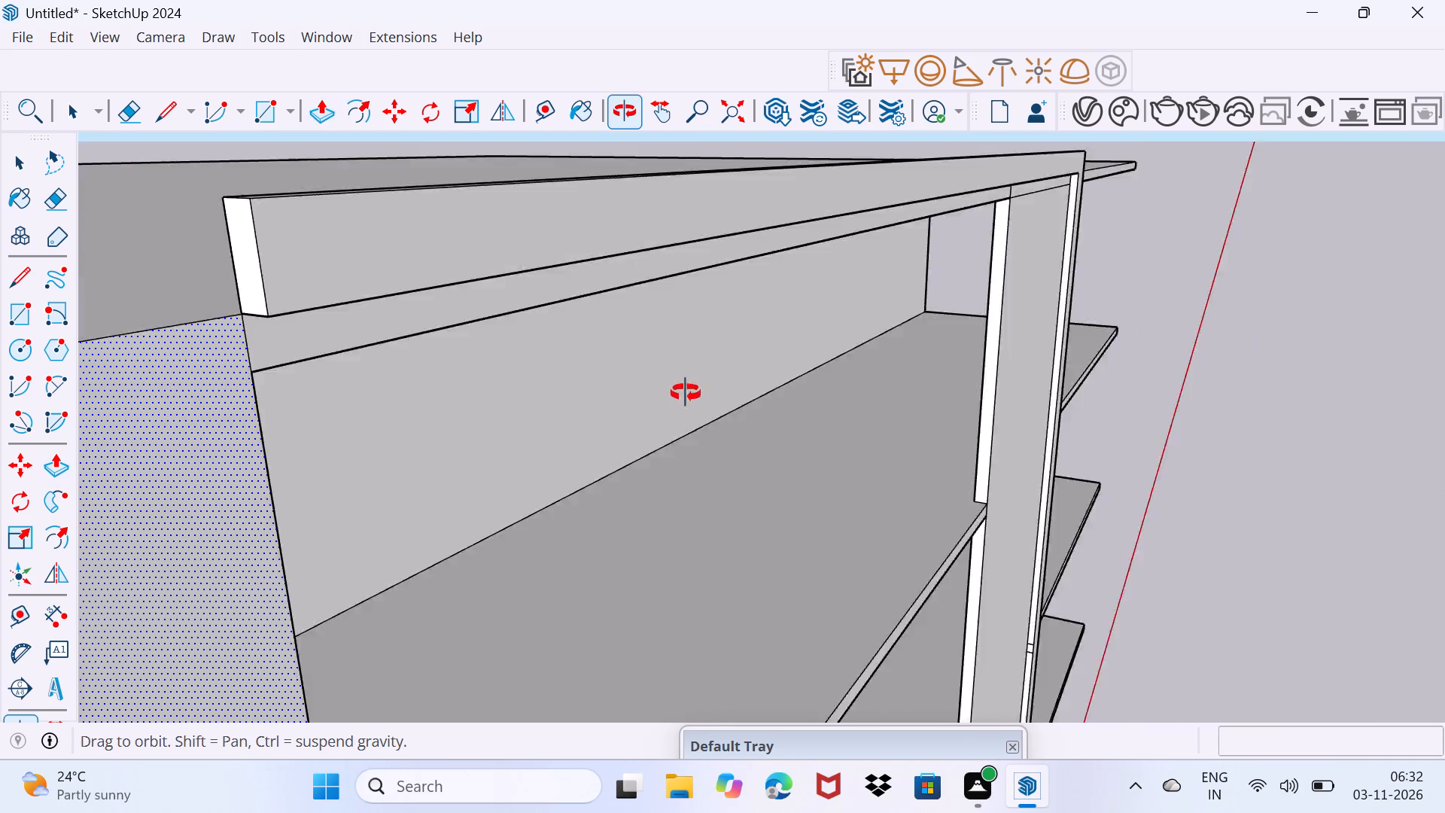
{"action": "middle_click_drag", "start_coordinate": [686, 393], "coordinate": [690, 379]}
{"action": "left_click_drag", "start_coordinate": [216, 461], "coordinate": [228, 461]}
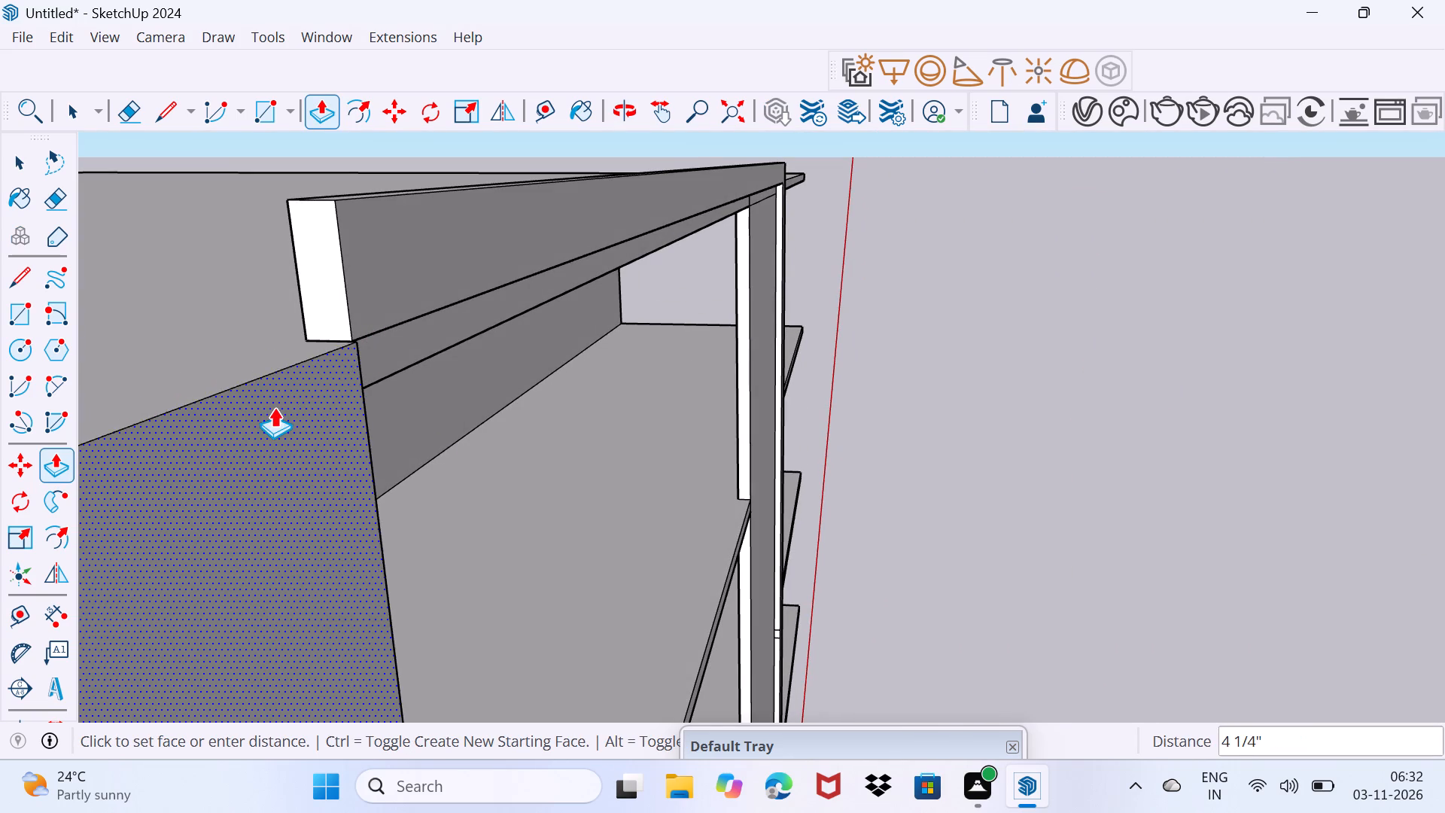
{"action": "left_click", "coordinate": [351, 302]}
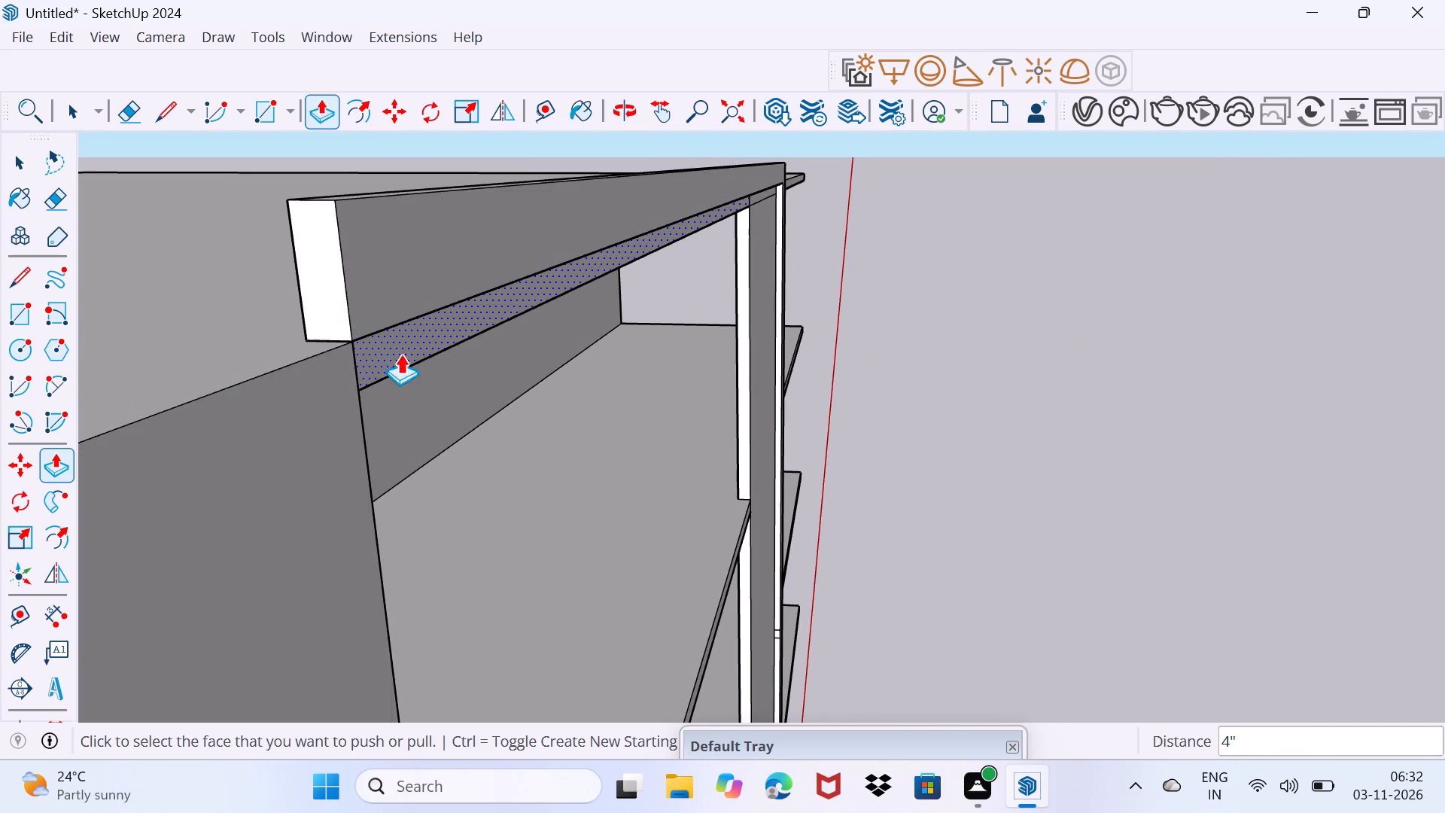
{"action": "middle_click_drag", "start_coordinate": [401, 354], "coordinate": [365, 330]}
{"action": "middle_click_drag", "start_coordinate": [408, 349], "coordinate": [254, 294]}
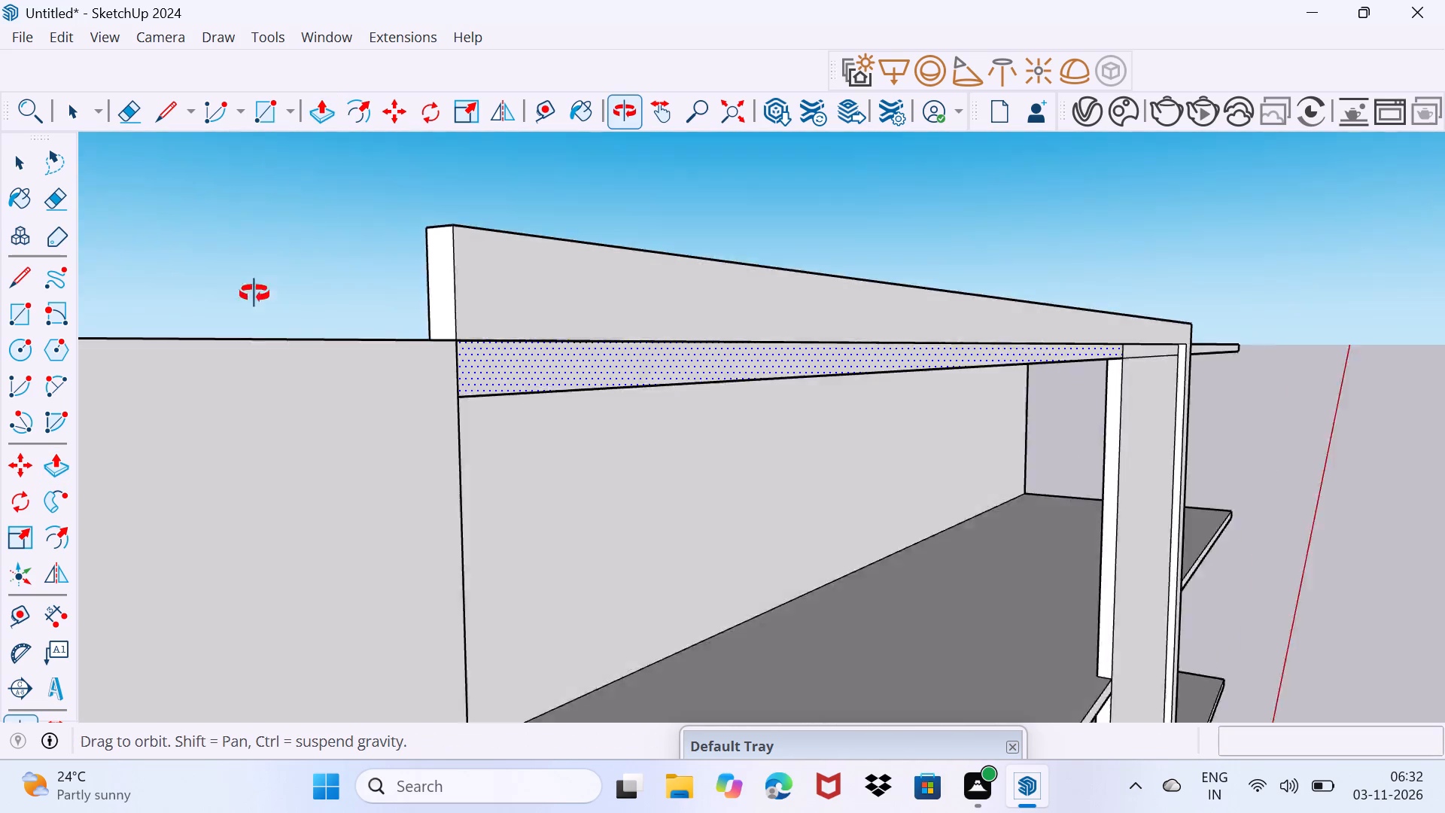
Draw a rectangle about 9 9/16" by 4" on the roof band's underside, at its end beside the wide end wall.
{"action": "middle_click_drag", "start_coordinate": [254, 294], "coordinate": [193, 269]}
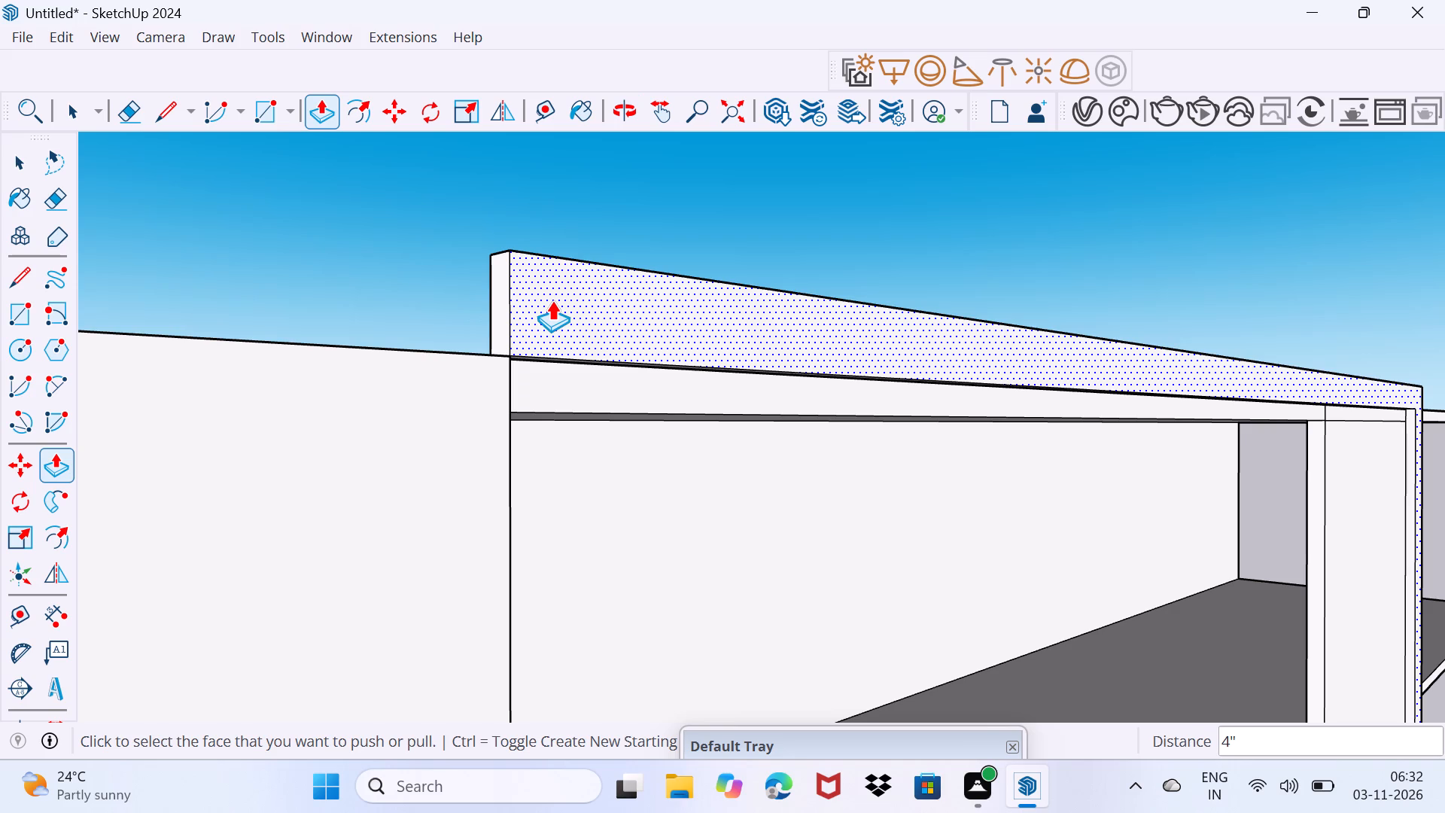
{"action": "middle_click_drag", "start_coordinate": [582, 385], "coordinate": [371, 302]}
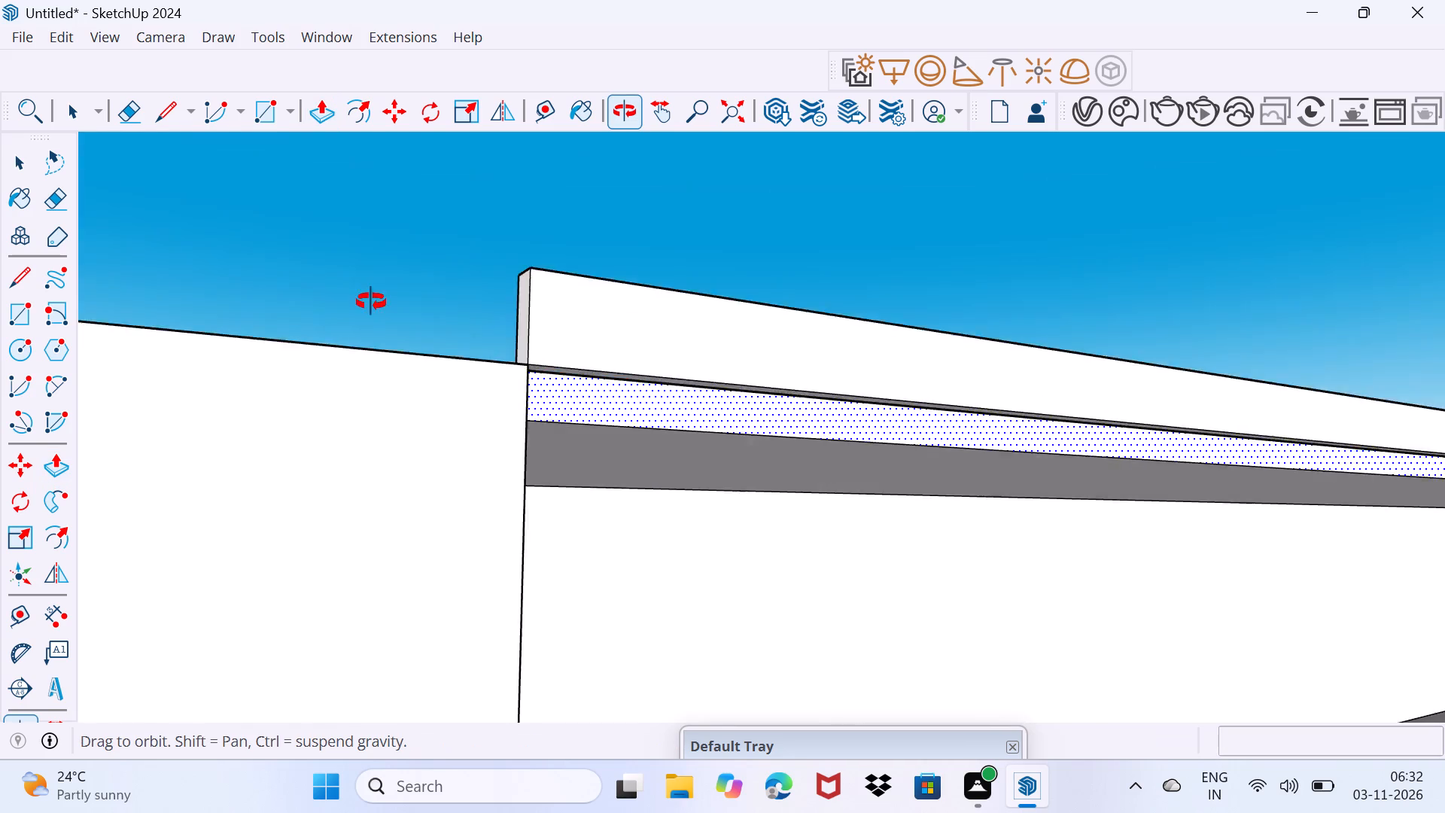
{"action": "middle_click_drag", "start_coordinate": [371, 302], "coordinate": [297, 328]}
{"action": "middle_click_drag", "start_coordinate": [616, 390], "coordinate": [524, 361]}
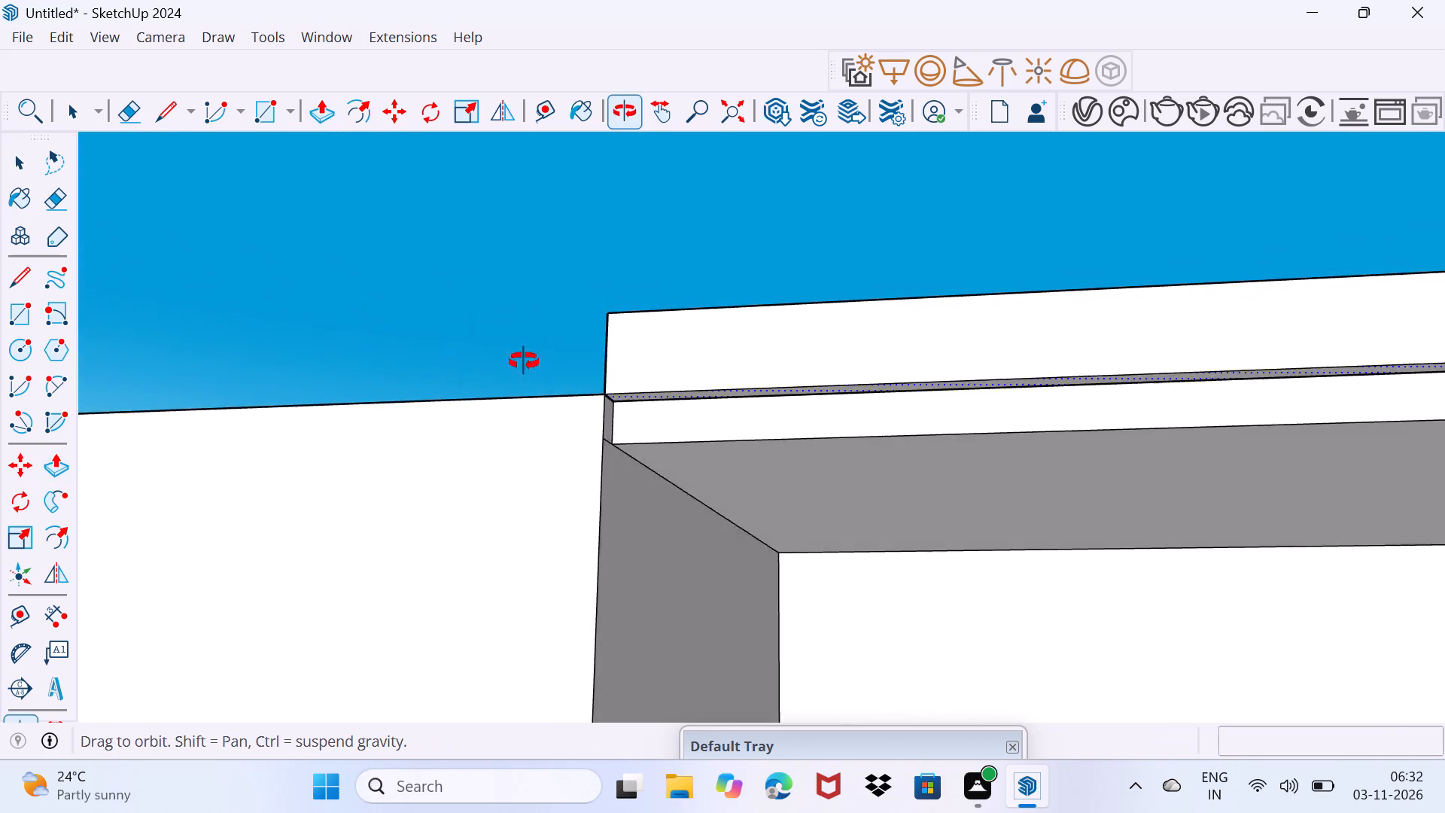
{"action": "middle_click_drag", "start_coordinate": [524, 361], "coordinate": [467, 367]}
{"action": "scroll", "coordinate": [664, 448], "scroll_direction": "up", "scroll_amount": 3}
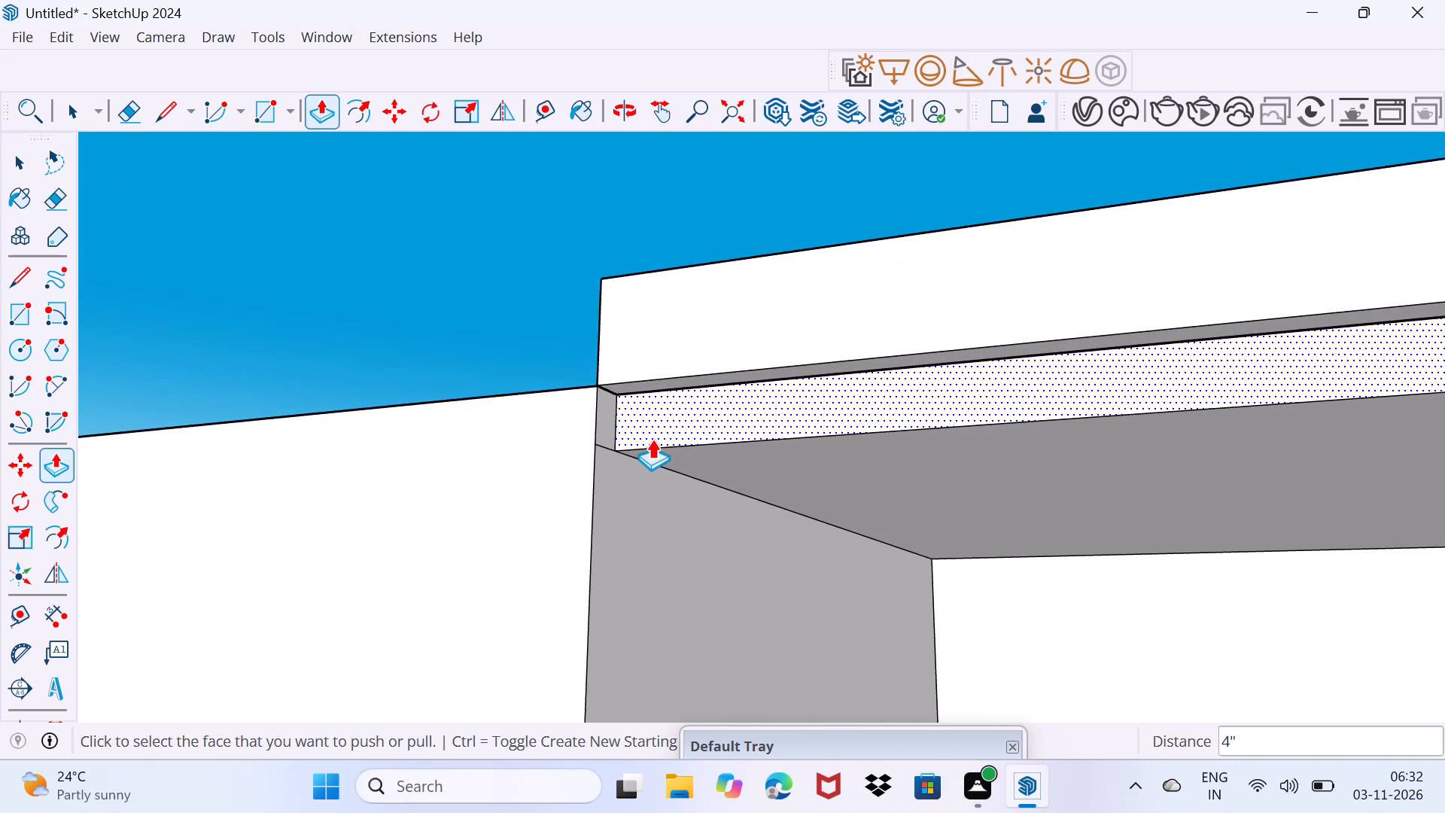
{"action": "key", "text": "r"}
{"action": "scroll", "coordinate": [634, 426], "scroll_direction": "up", "scroll_amount": 1}
{"action": "middle_click_drag", "start_coordinate": [634, 426], "coordinate": [576, 370]}
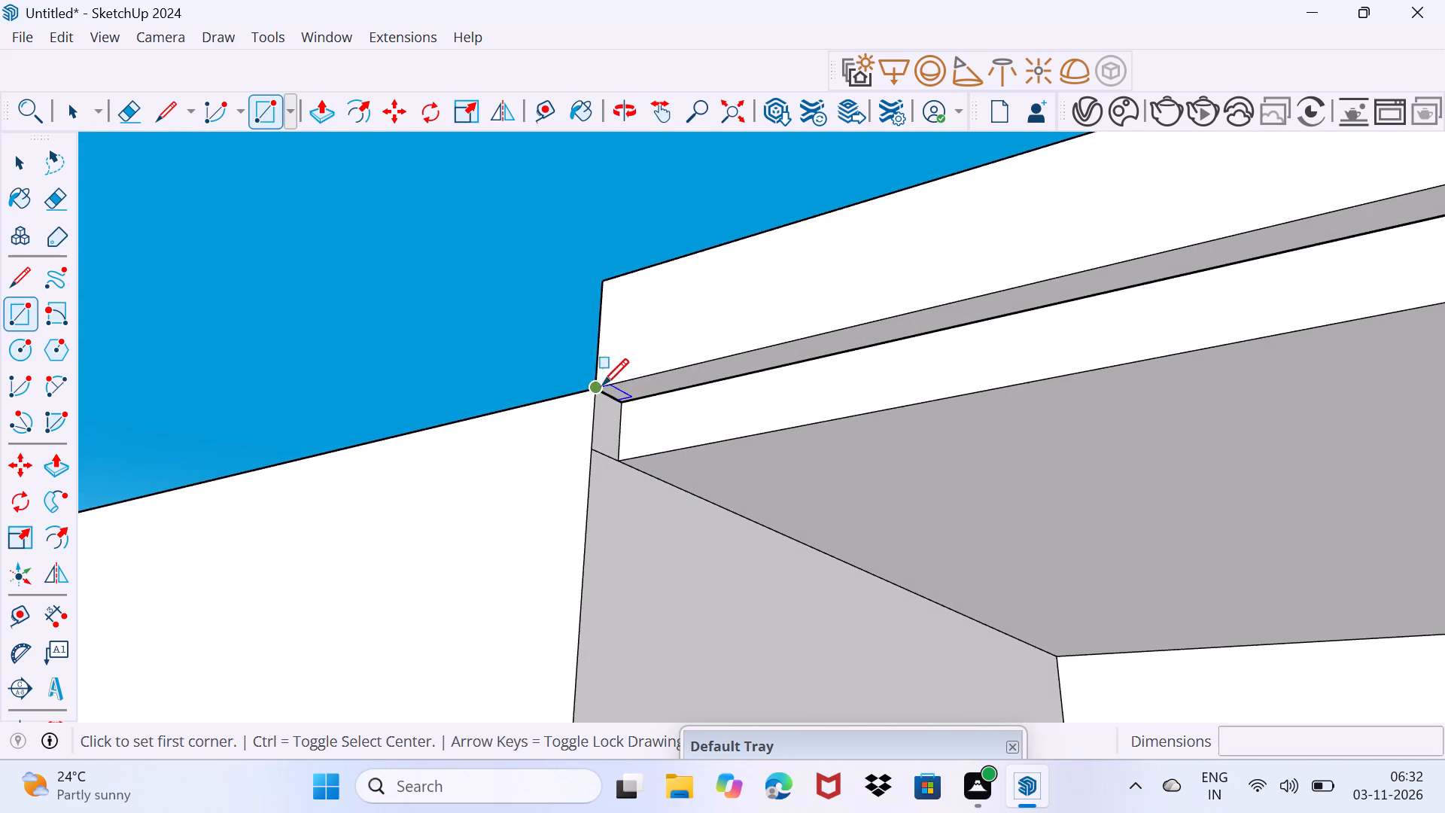
{"action": "left_click", "coordinate": [601, 390]}
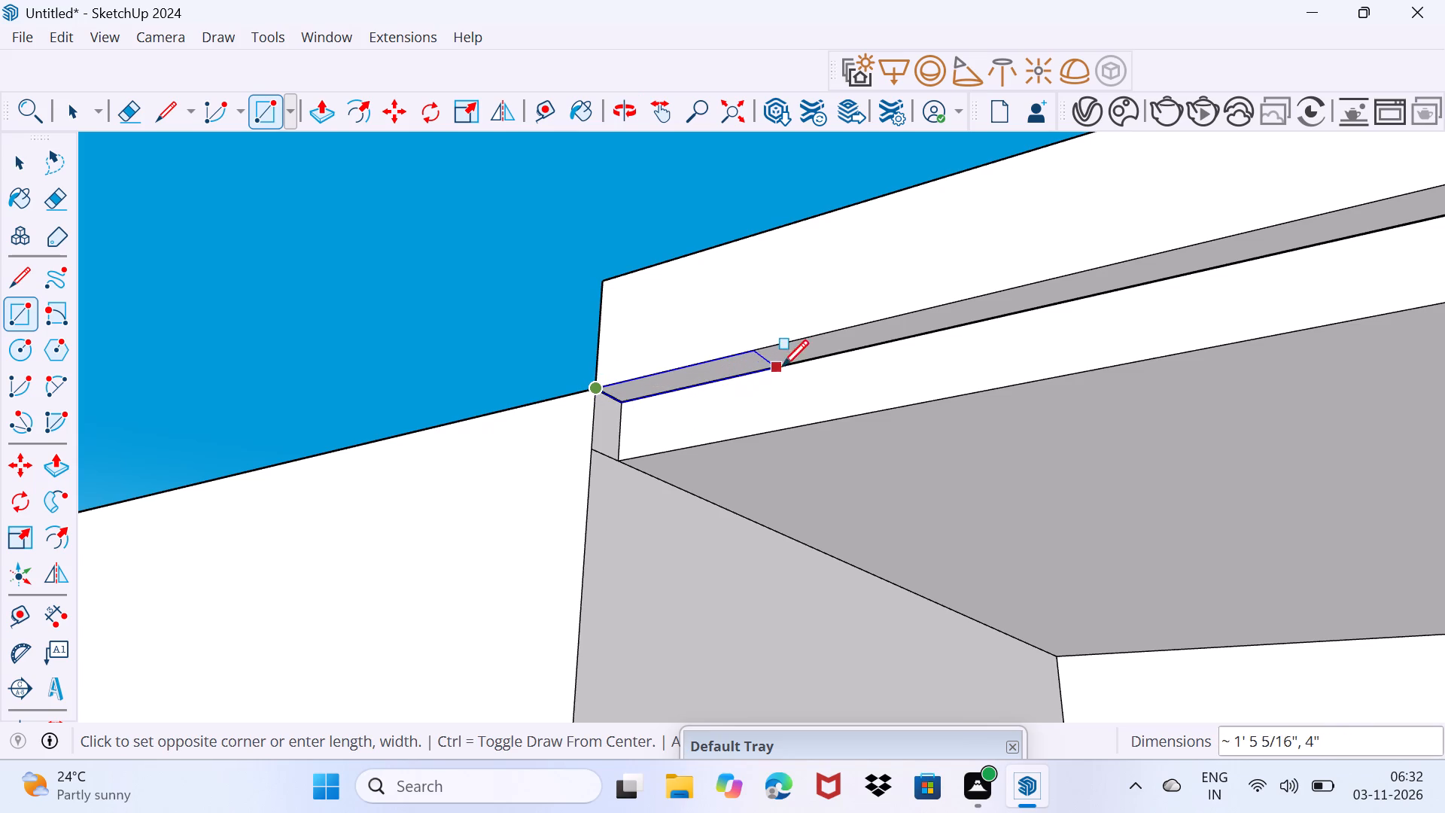
{"action": "left_click", "coordinate": [705, 383]}
Push/Pull the new rectangle down 12' 6" along the wide end wall's edge to the underside of the top storey's floor slab.
{"action": "key", "text": "space"}
{"action": "left_click", "coordinate": [671, 385]}
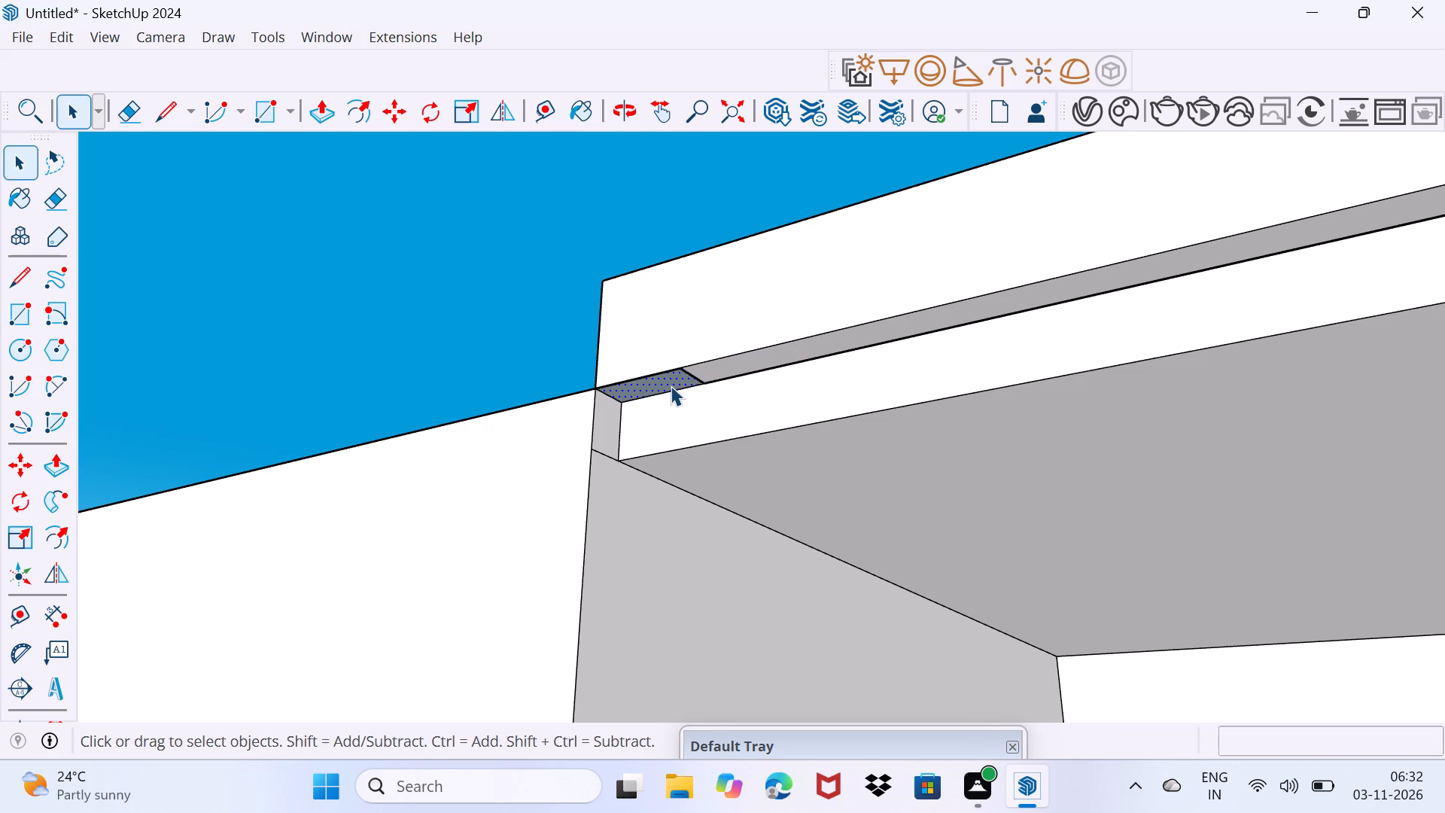
{"action": "key", "text": "p"}
{"action": "left_click", "coordinate": [671, 385]}
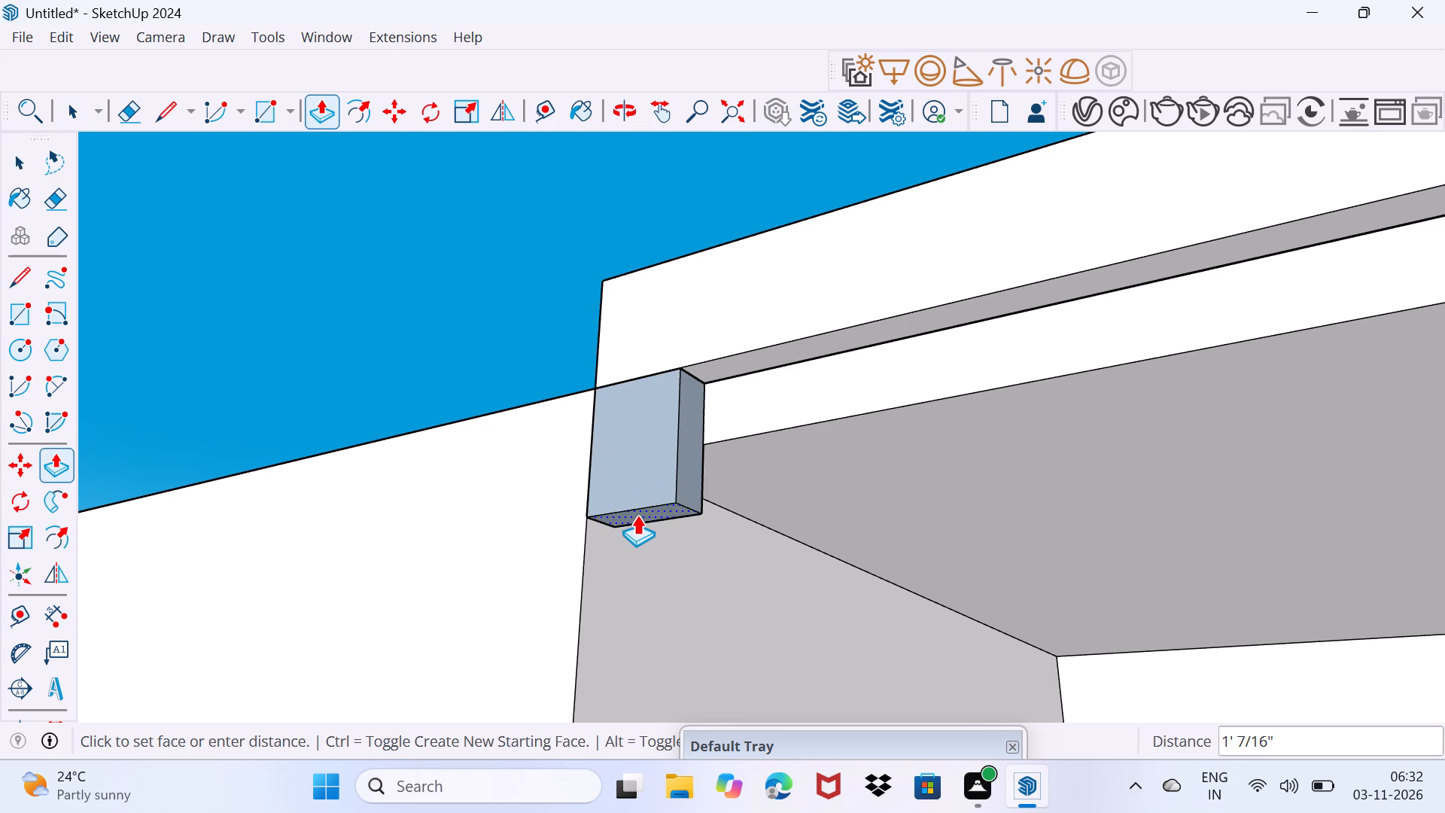
{"action": "scroll", "coordinate": [637, 515], "scroll_direction": "down", "scroll_amount": 12}
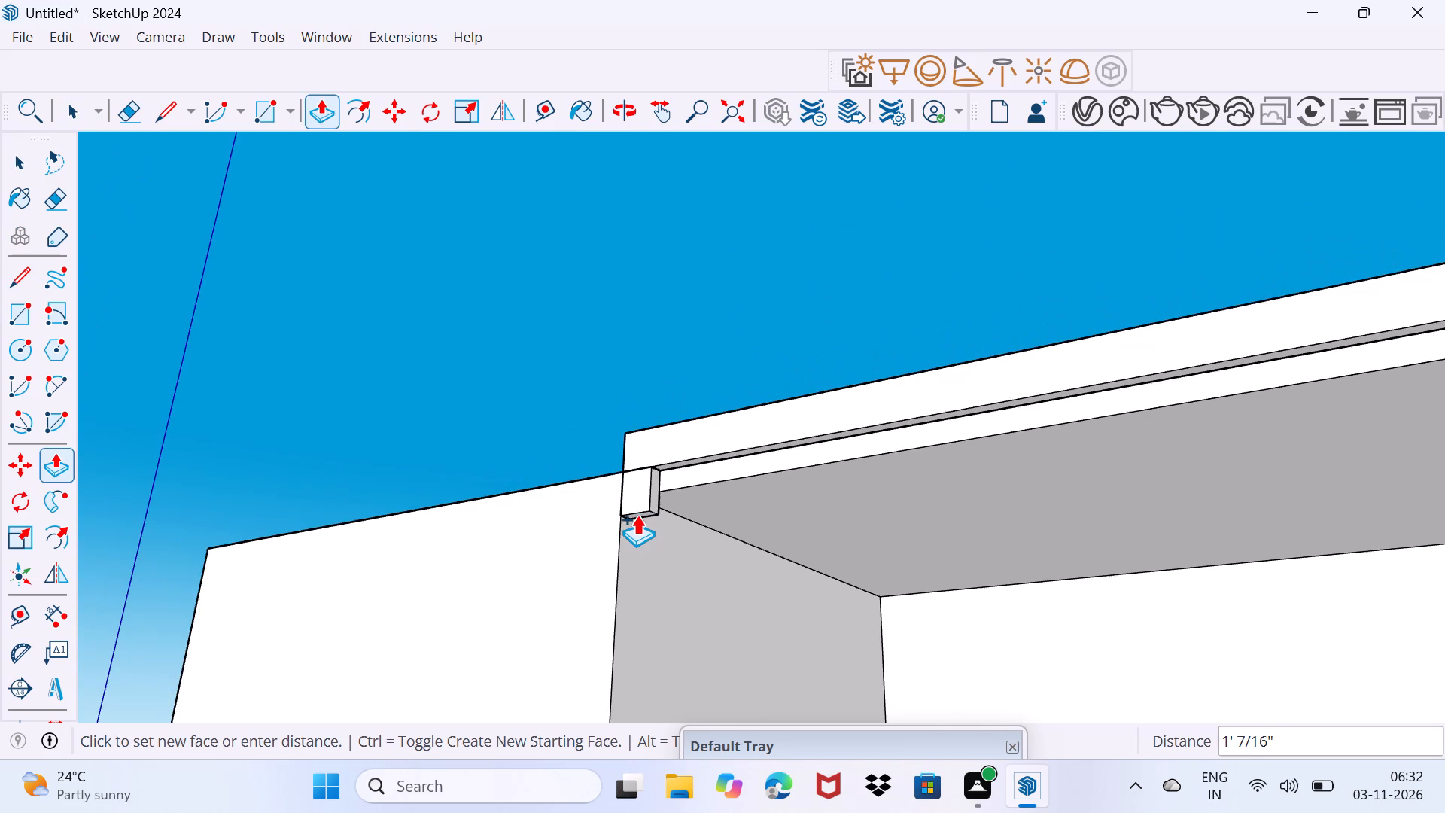
{"action": "middle_click_drag", "start_coordinate": [637, 515], "coordinate": [646, 212], "text": "shift"}
{"action": "scroll", "coordinate": [668, 404], "scroll_direction": "down", "scroll_amount": 3}
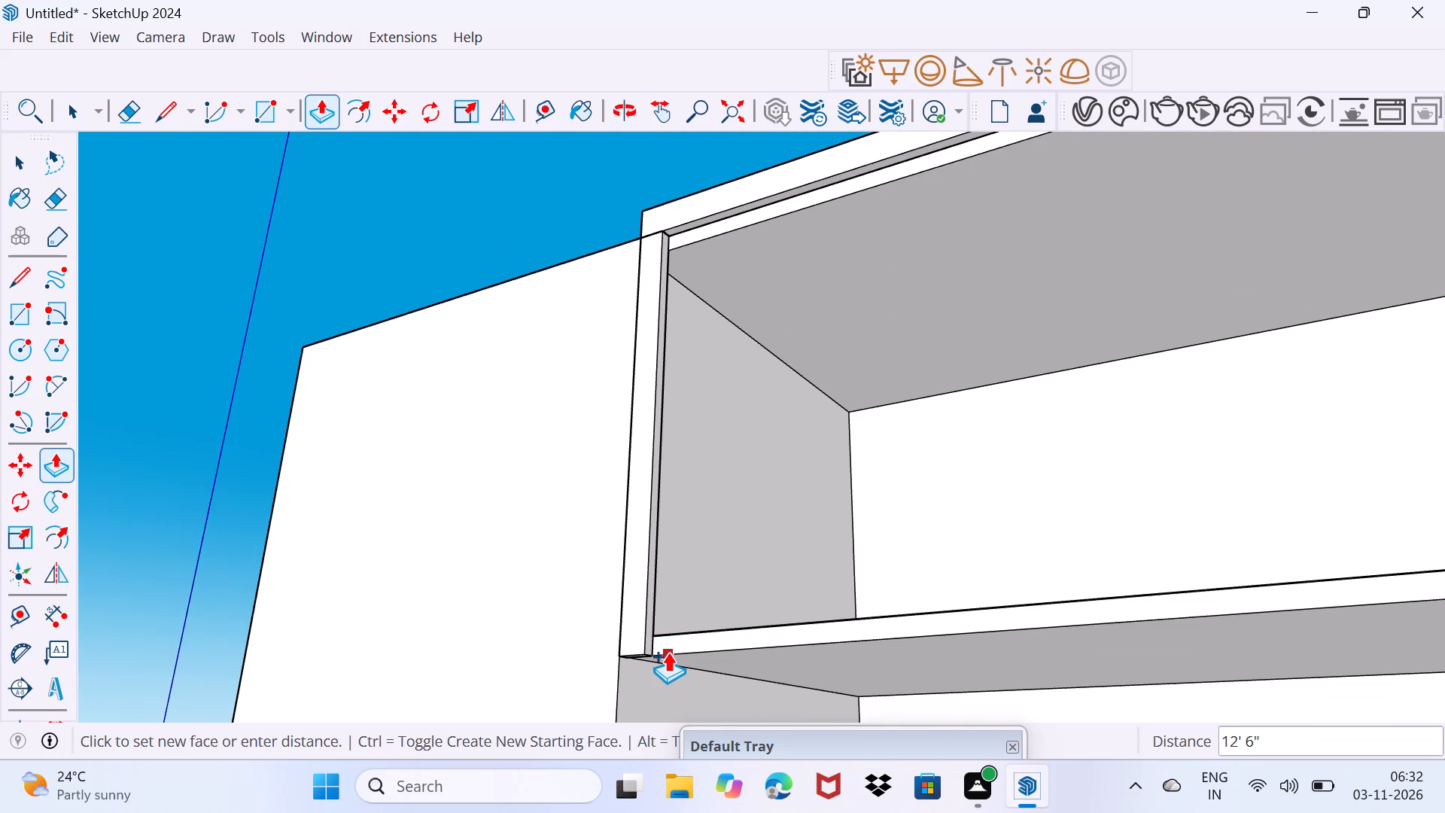
{"action": "left_click", "coordinate": [668, 652]}
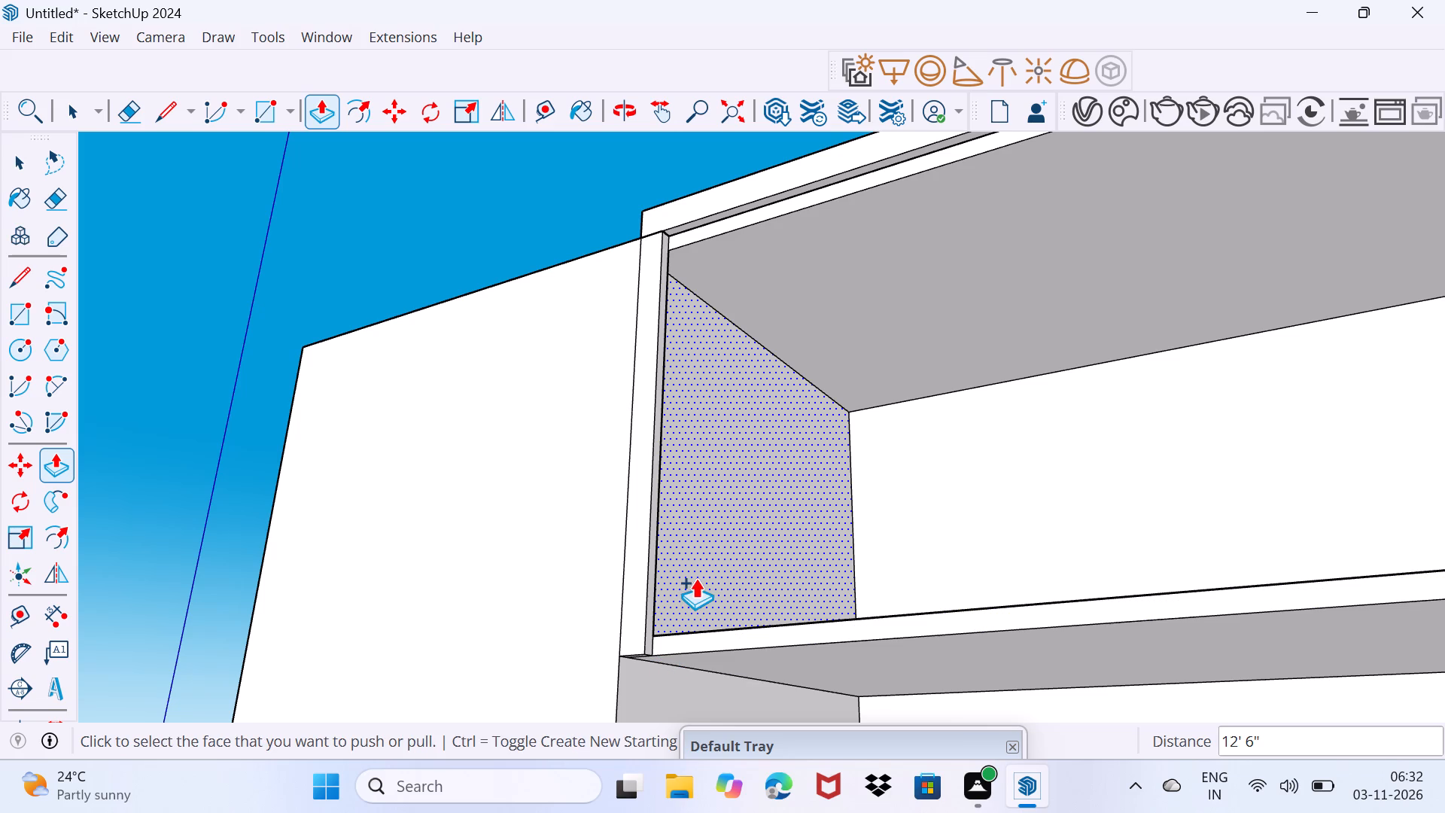
{"action": "key", "text": "space"}
{"action": "left_click_drag", "start_coordinate": [688, 636], "coordinate": [707, 552]}
Draw a rectangle about 6 1/2" by 4" at the bottom of the new vertical strip's inner side face.
{"action": "middle_click_drag", "start_coordinate": [676, 601], "coordinate": [542, 608]}
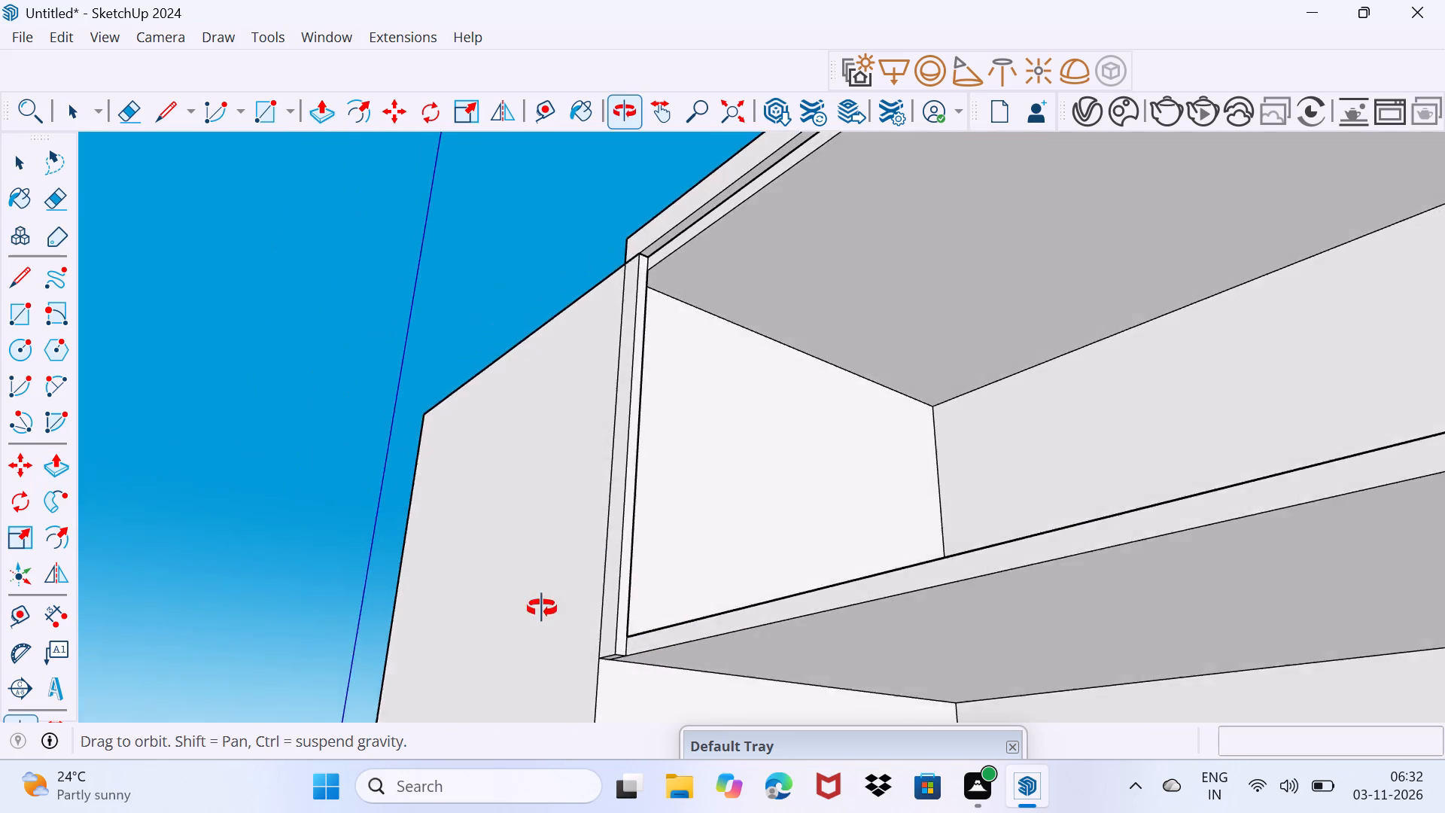
{"action": "middle_click_drag", "start_coordinate": [542, 608], "coordinate": [544, 617]}
{"action": "scroll", "coordinate": [610, 675], "scroll_direction": "up", "scroll_amount": 8}
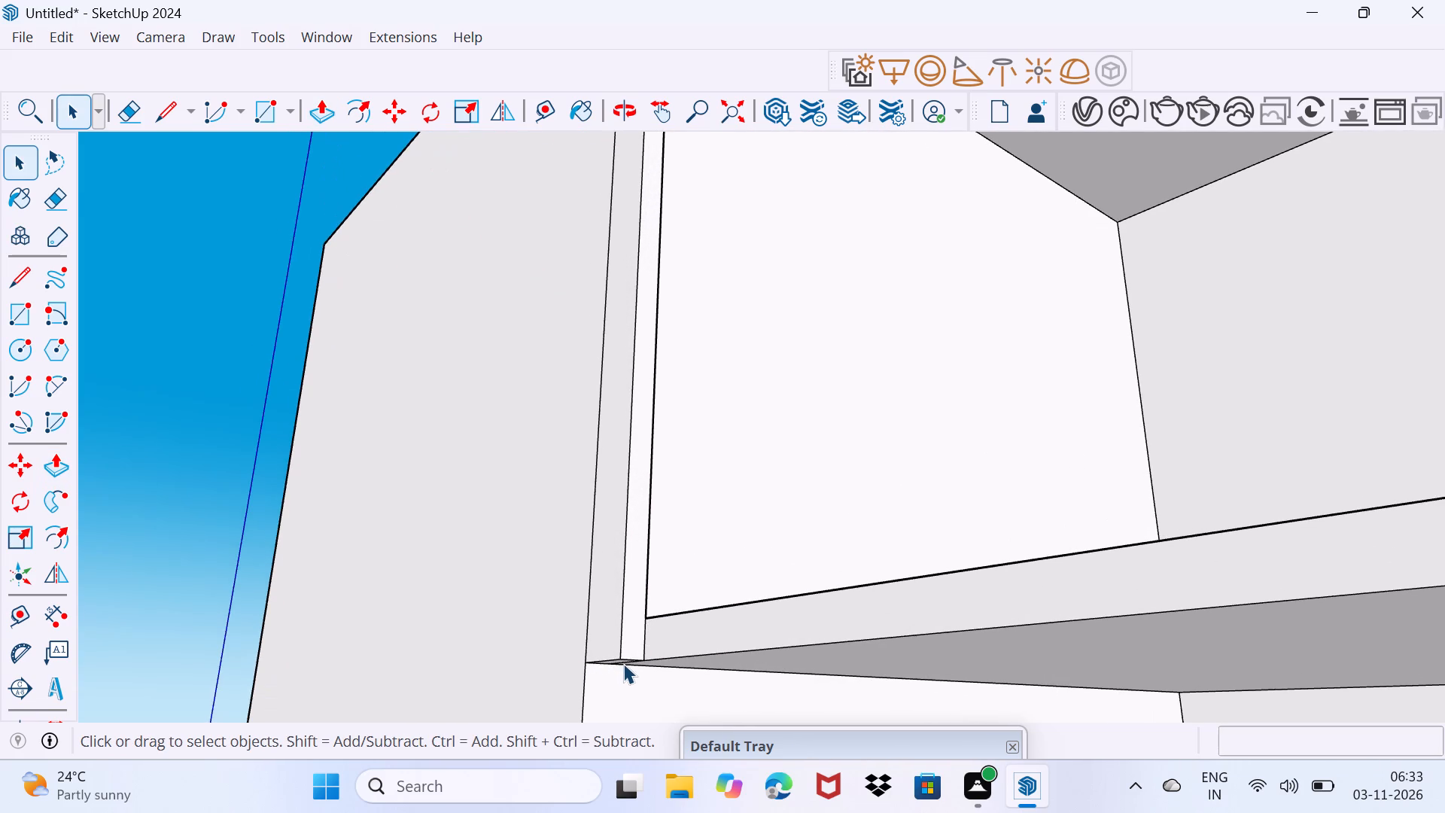
{"action": "key", "text": "r"}
{"action": "left_click", "coordinate": [644, 662]}
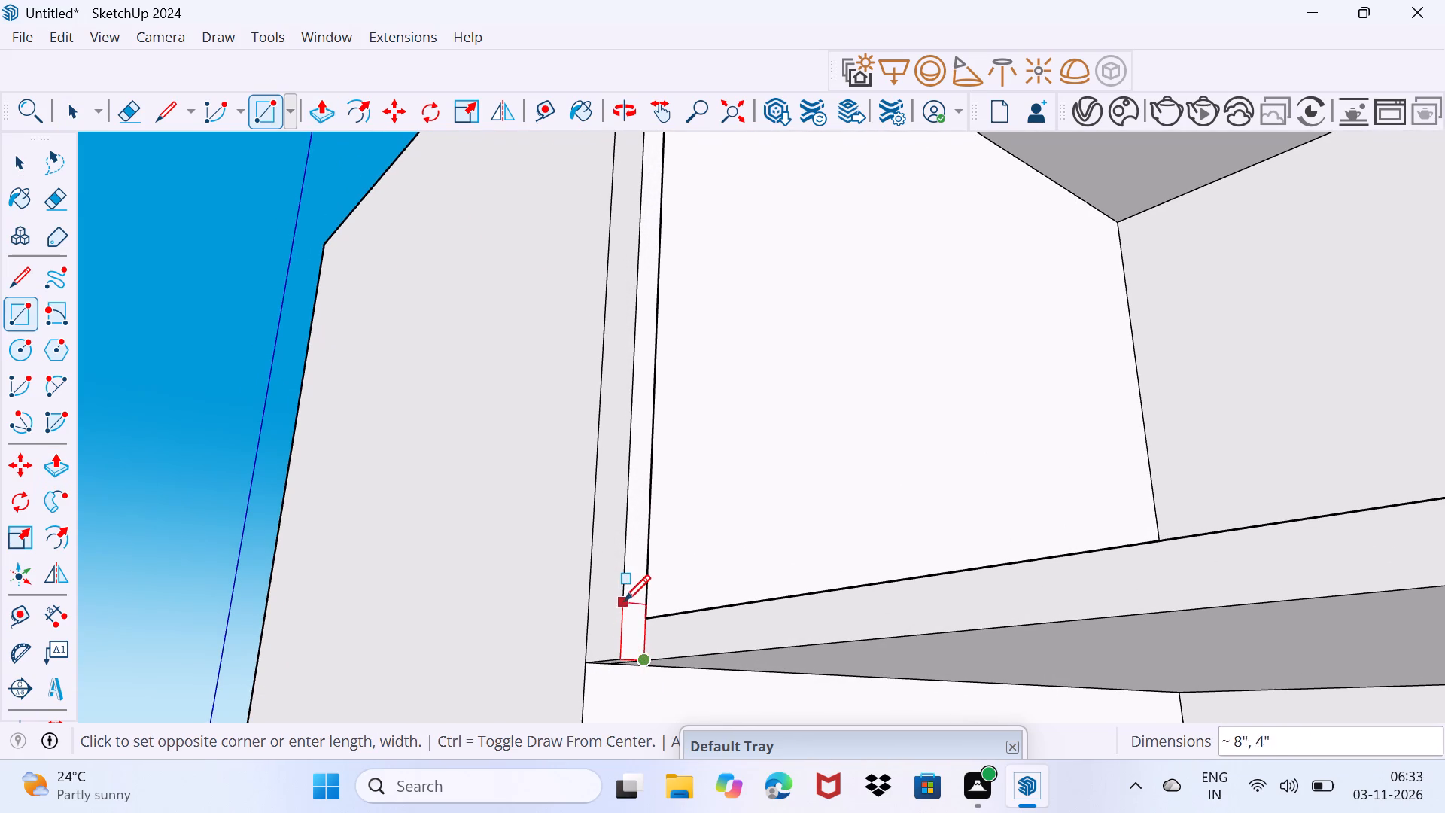
{"action": "left_click", "coordinate": [624, 611]}
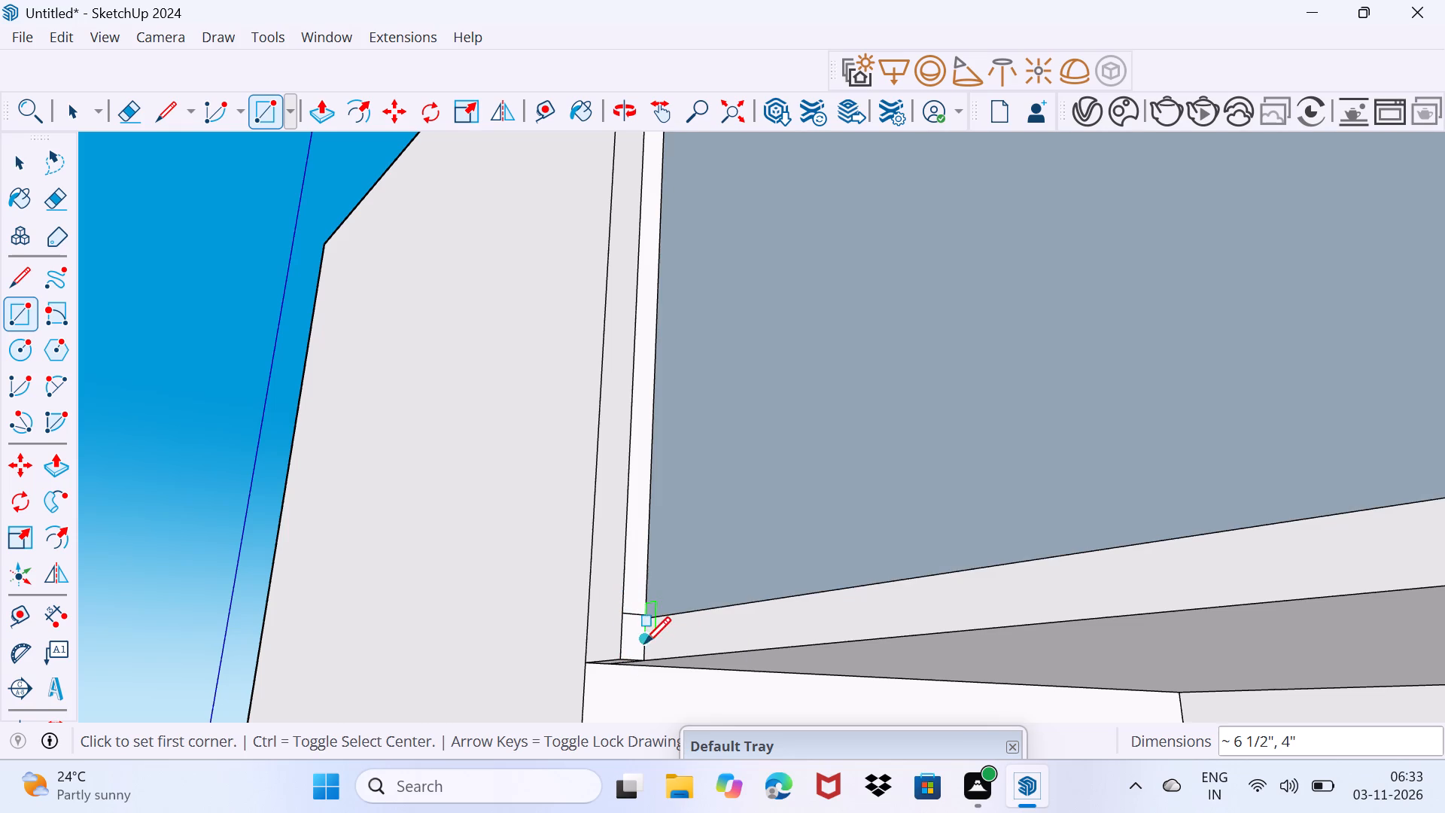
Delete the unwanted face covering the top storey's front opening.
{"action": "key", "text": "space"}
{"action": "scroll", "coordinate": [690, 549], "scroll_direction": "down", "scroll_amount": 4}
{"action": "middle_click_drag", "start_coordinate": [691, 549], "coordinate": [816, 609]}
{"action": "scroll", "coordinate": [814, 606], "scroll_direction": "down", "scroll_amount": 3}
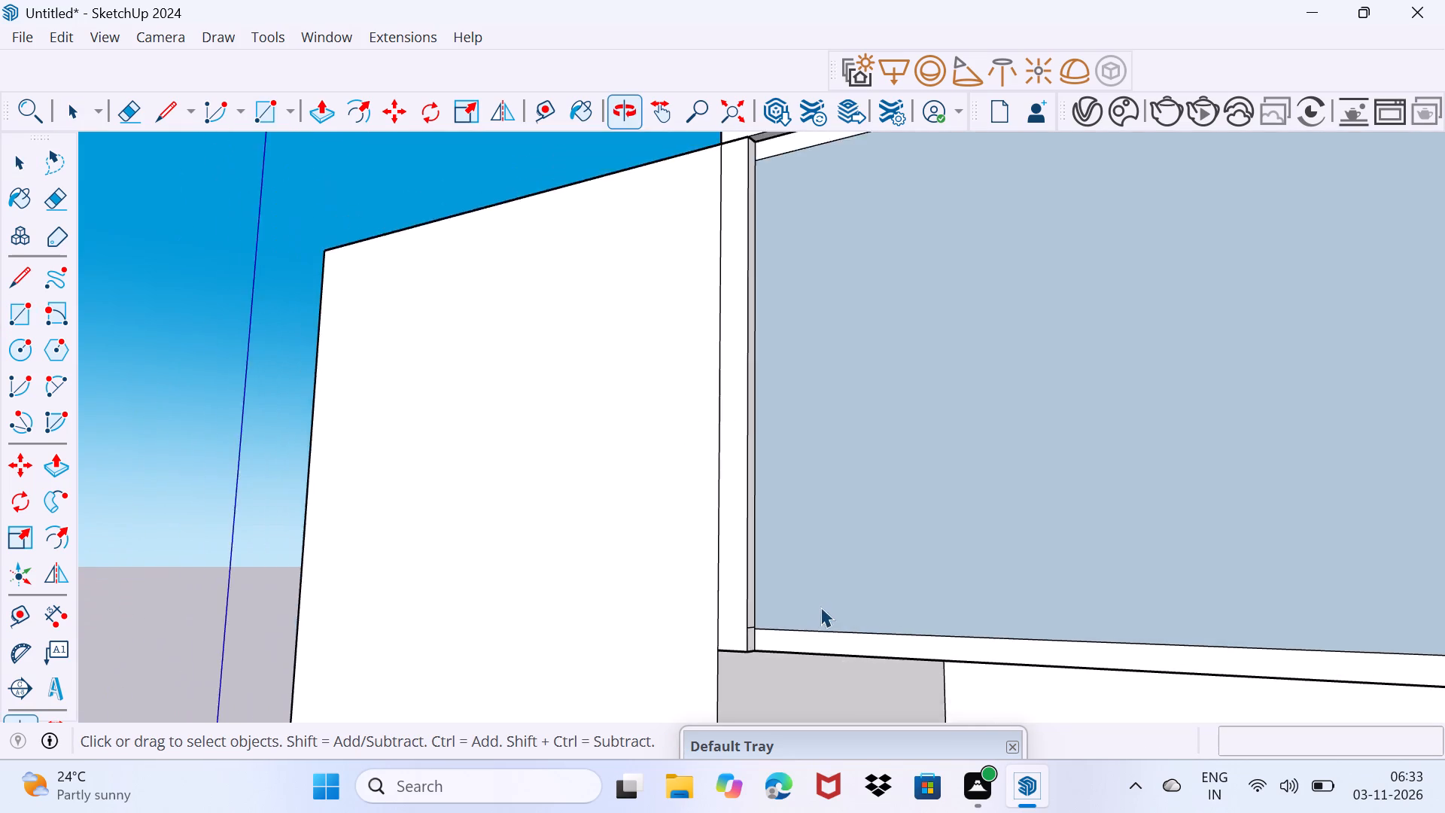
{"action": "scroll", "coordinate": [820, 607], "scroll_direction": "down", "scroll_amount": 4}
{"action": "left_click", "coordinate": [960, 504]}
{"action": "key", "text": "Delete"}
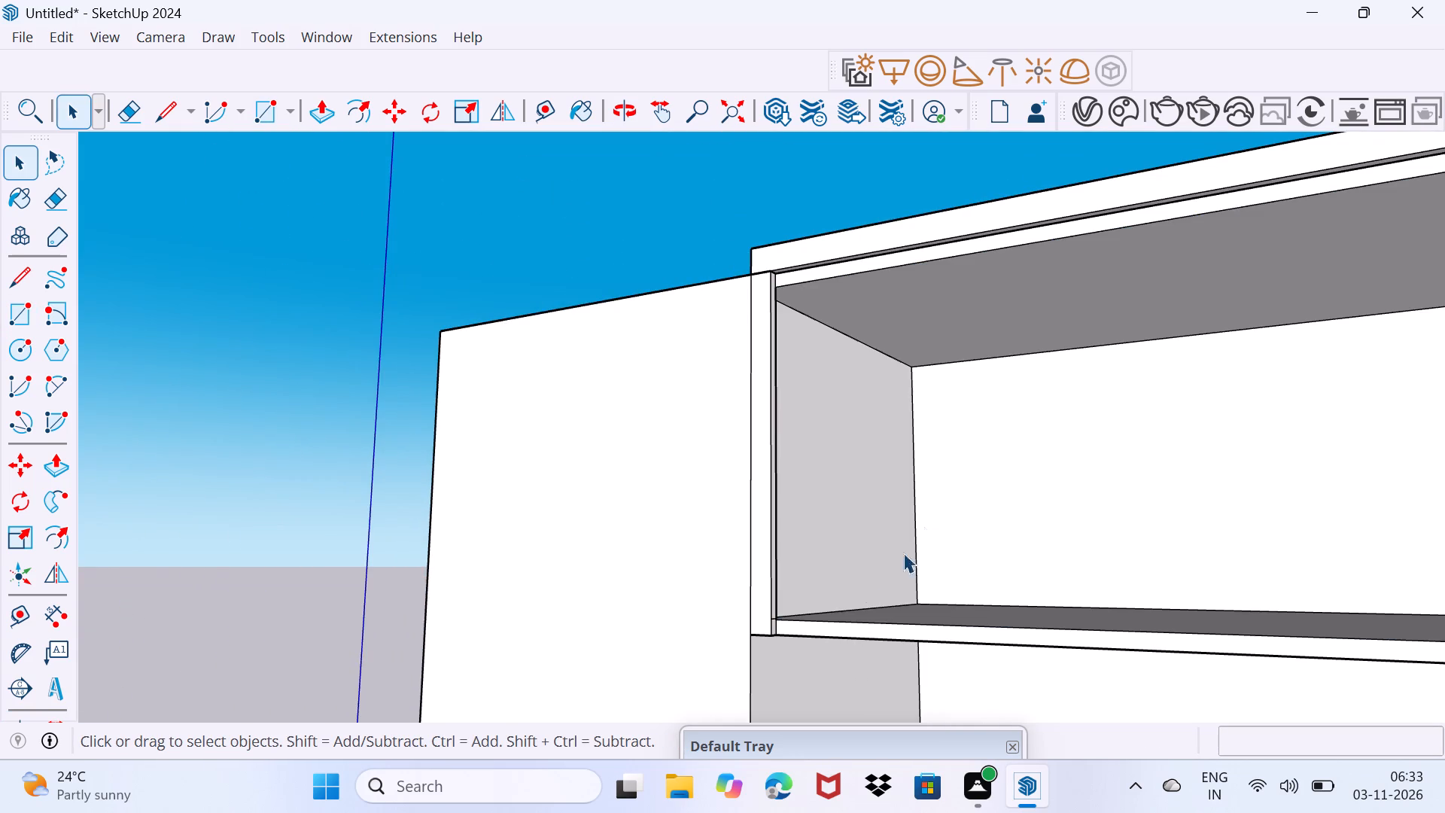
Push/Pull the small rectangle about 28' 3 9/16" along the floor slab's front edge to the projecting wall block.
{"action": "scroll", "coordinate": [778, 640], "scroll_direction": "up", "scroll_amount": 9}
{"action": "left_click", "coordinate": [766, 607]}
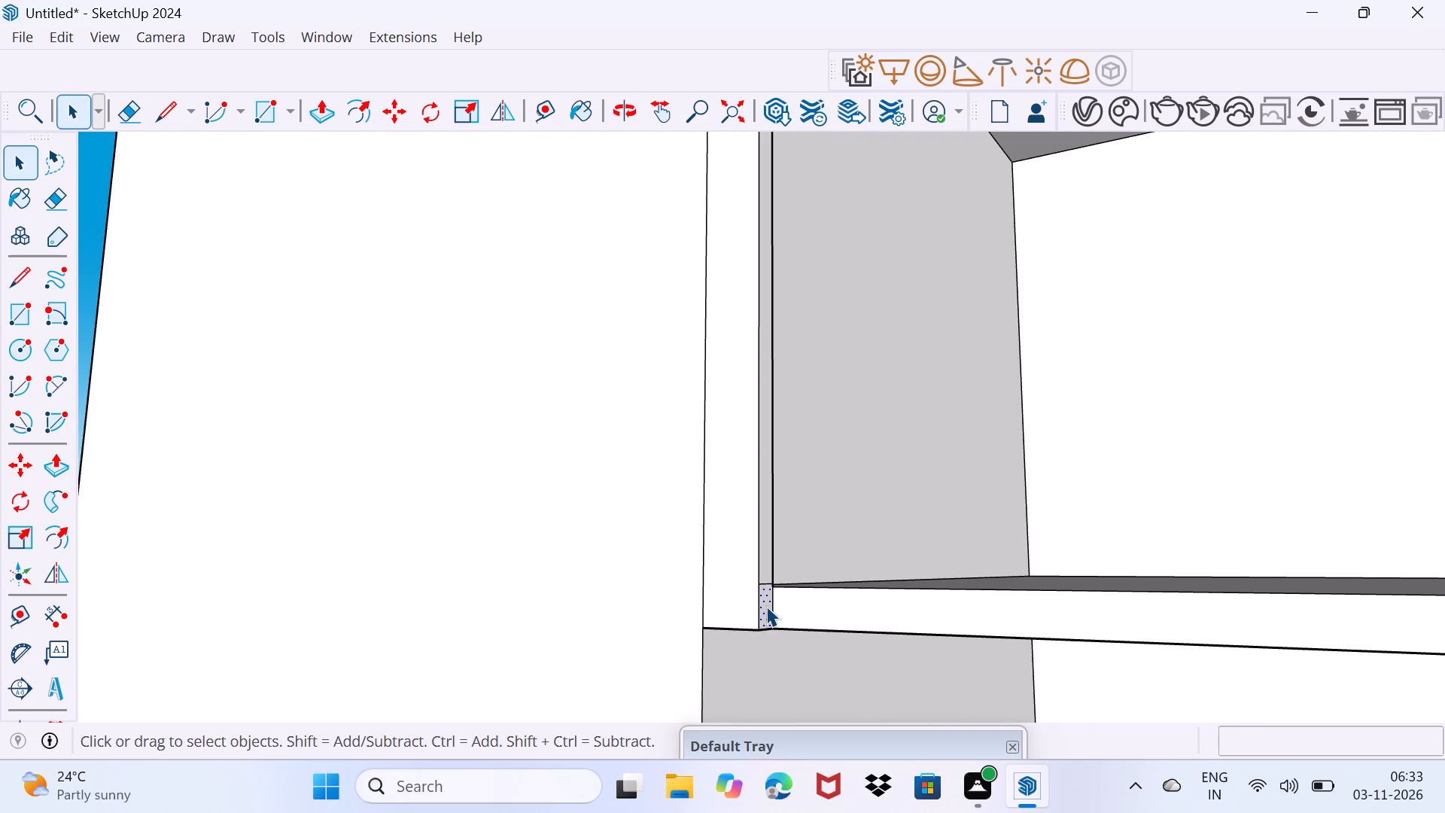
{"action": "key", "text": "p"}
{"action": "left_click", "coordinate": [766, 606]}
{"action": "scroll", "coordinate": [1068, 650], "scroll_direction": "down", "scroll_amount": 6}
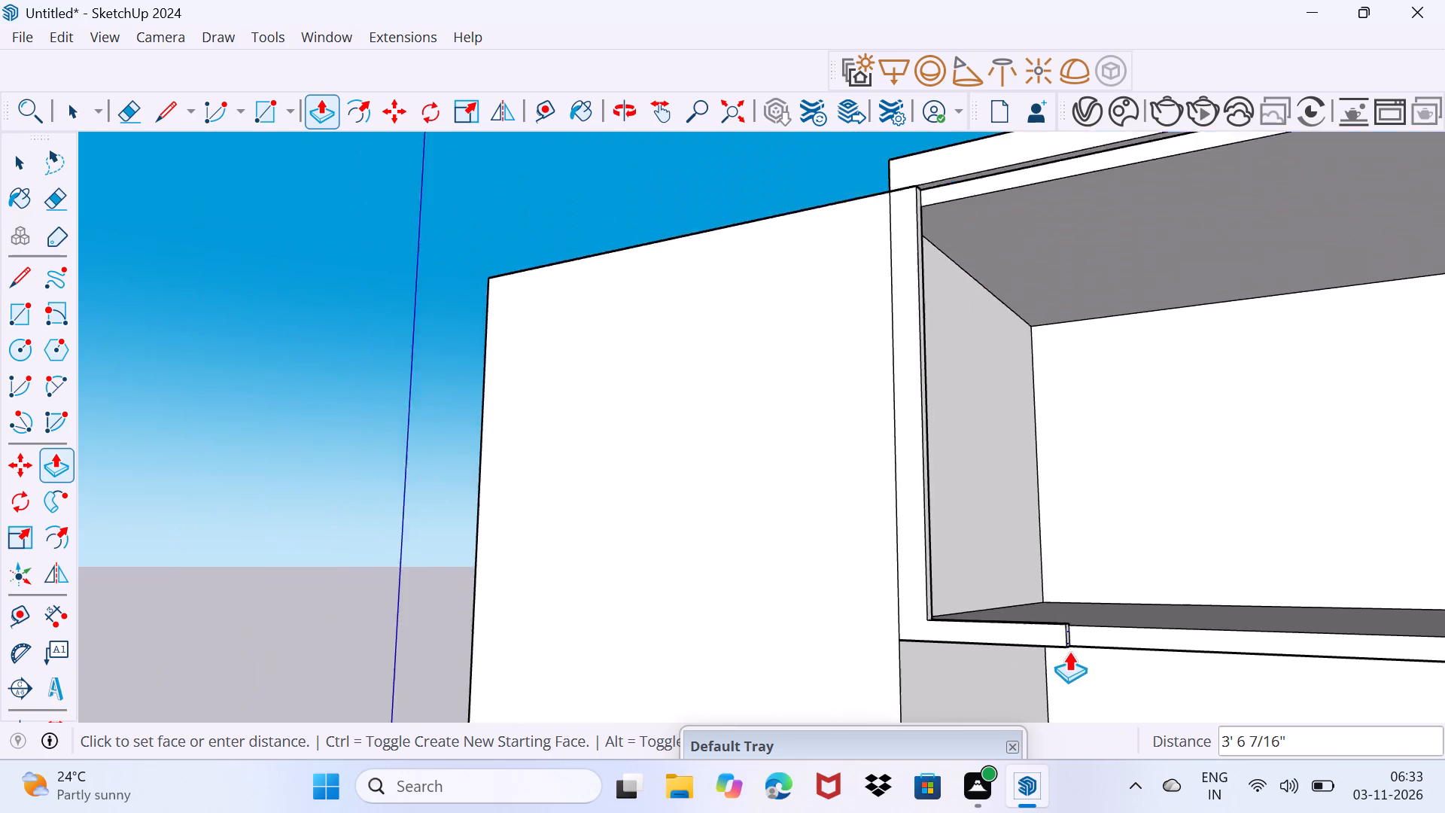
{"action": "scroll", "coordinate": [1069, 651], "scroll_direction": "down", "scroll_amount": 6}
{"action": "middle_click_drag", "start_coordinate": [1071, 648], "coordinate": [520, 547], "text": "shift"}
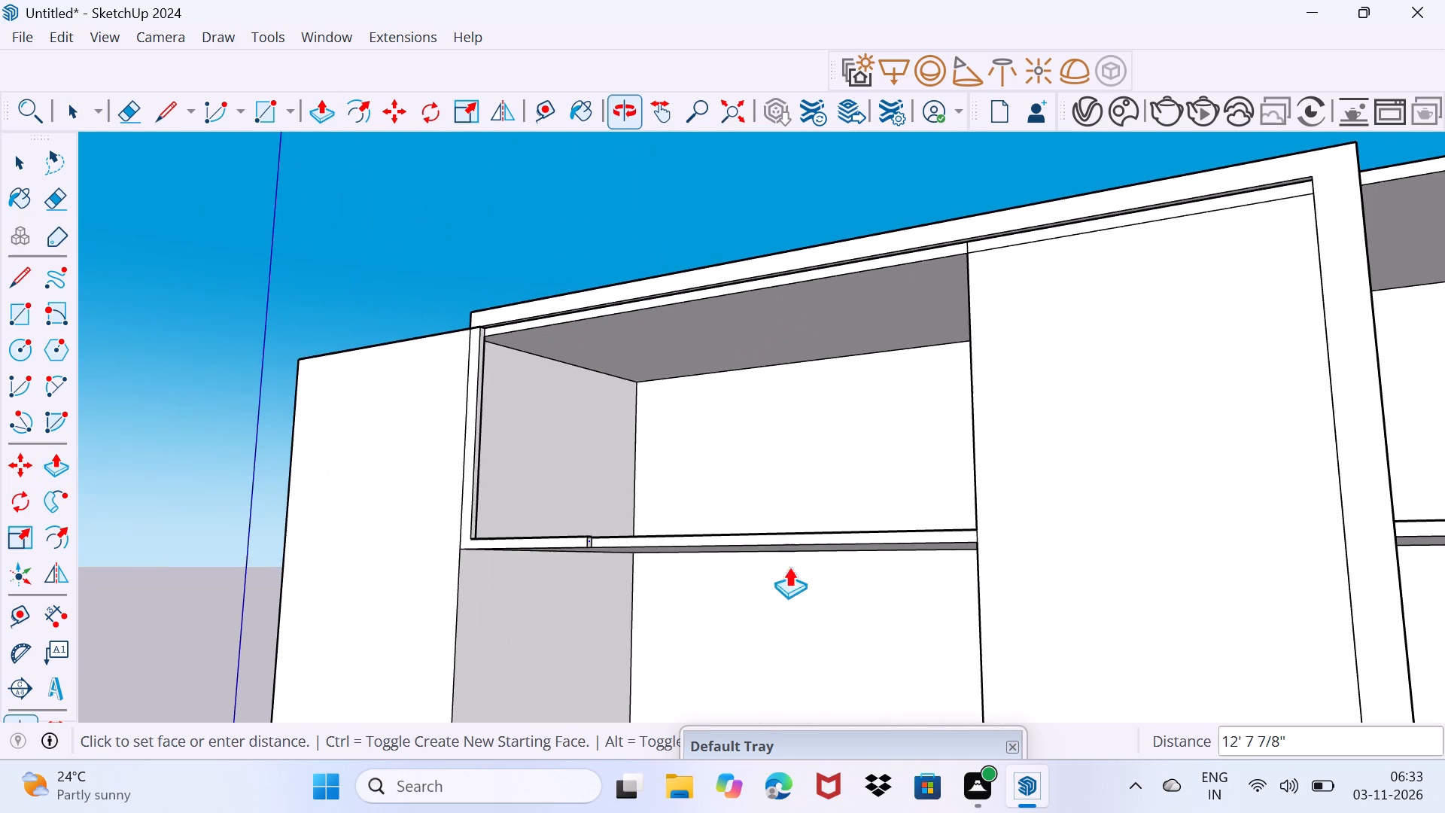
{"action": "left_click", "coordinate": [978, 548]}
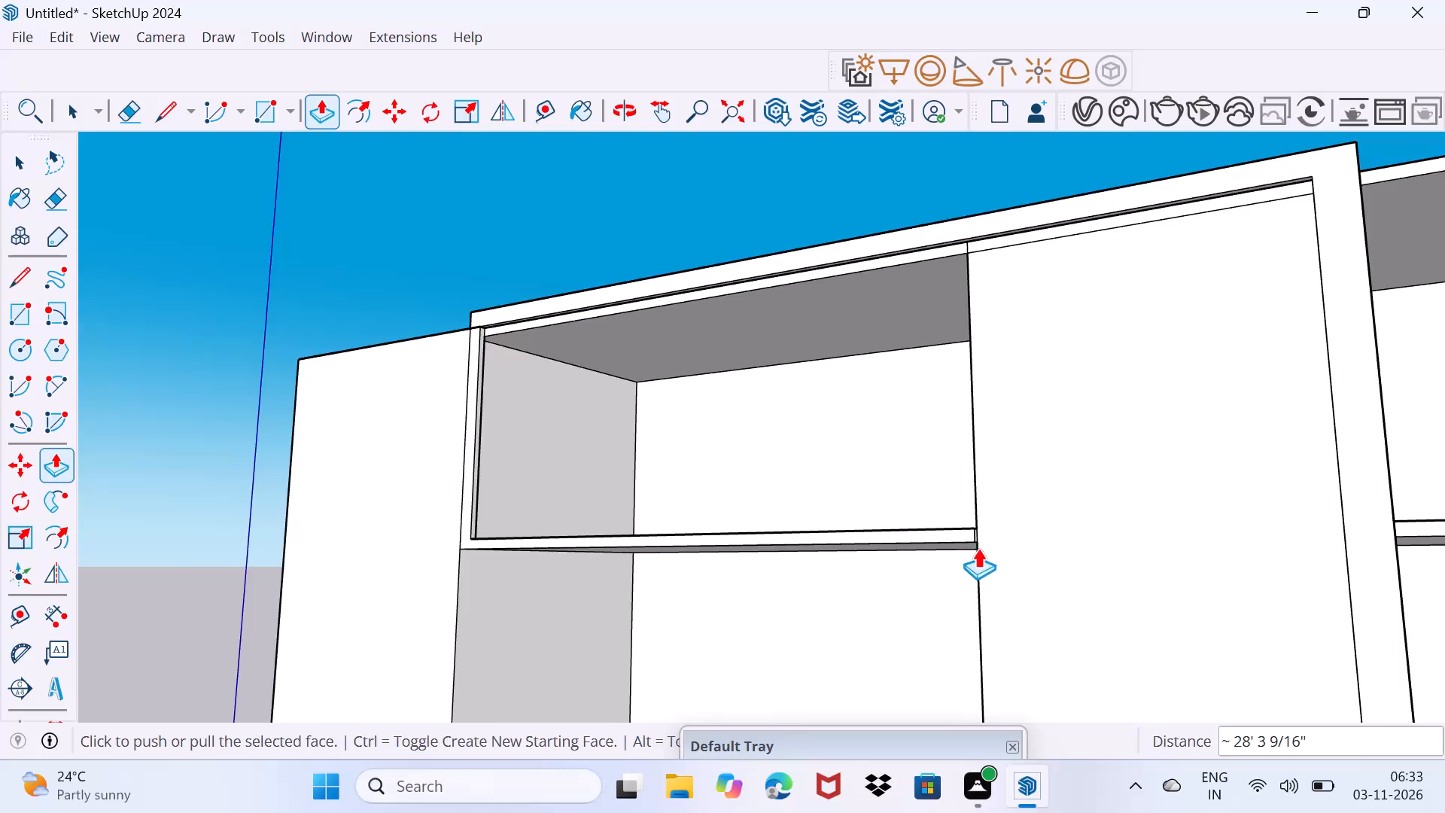
Push/Pull the top face of the new floor-edge band up 5 1/8".
{"action": "middle_click_drag", "start_coordinate": [893, 507], "coordinate": [690, 641]}
{"action": "scroll", "coordinate": [716, 562], "scroll_direction": "up", "scroll_amount": 2}
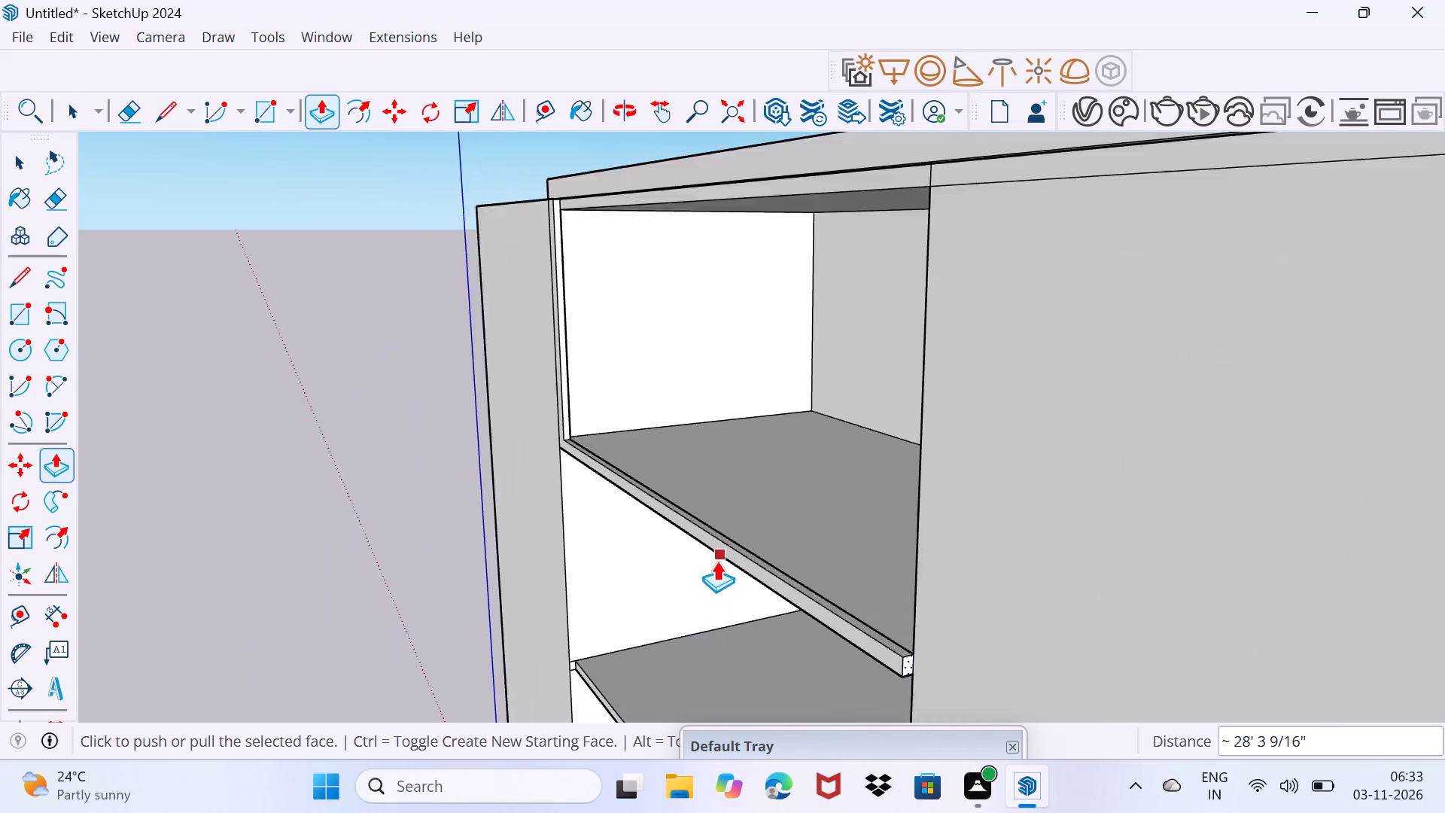
{"action": "scroll", "coordinate": [716, 561], "scroll_direction": "up", "scroll_amount": 2}
{"action": "key", "text": "space"}
{"action": "scroll", "coordinate": [818, 577], "scroll_direction": "up", "scroll_amount": 4}
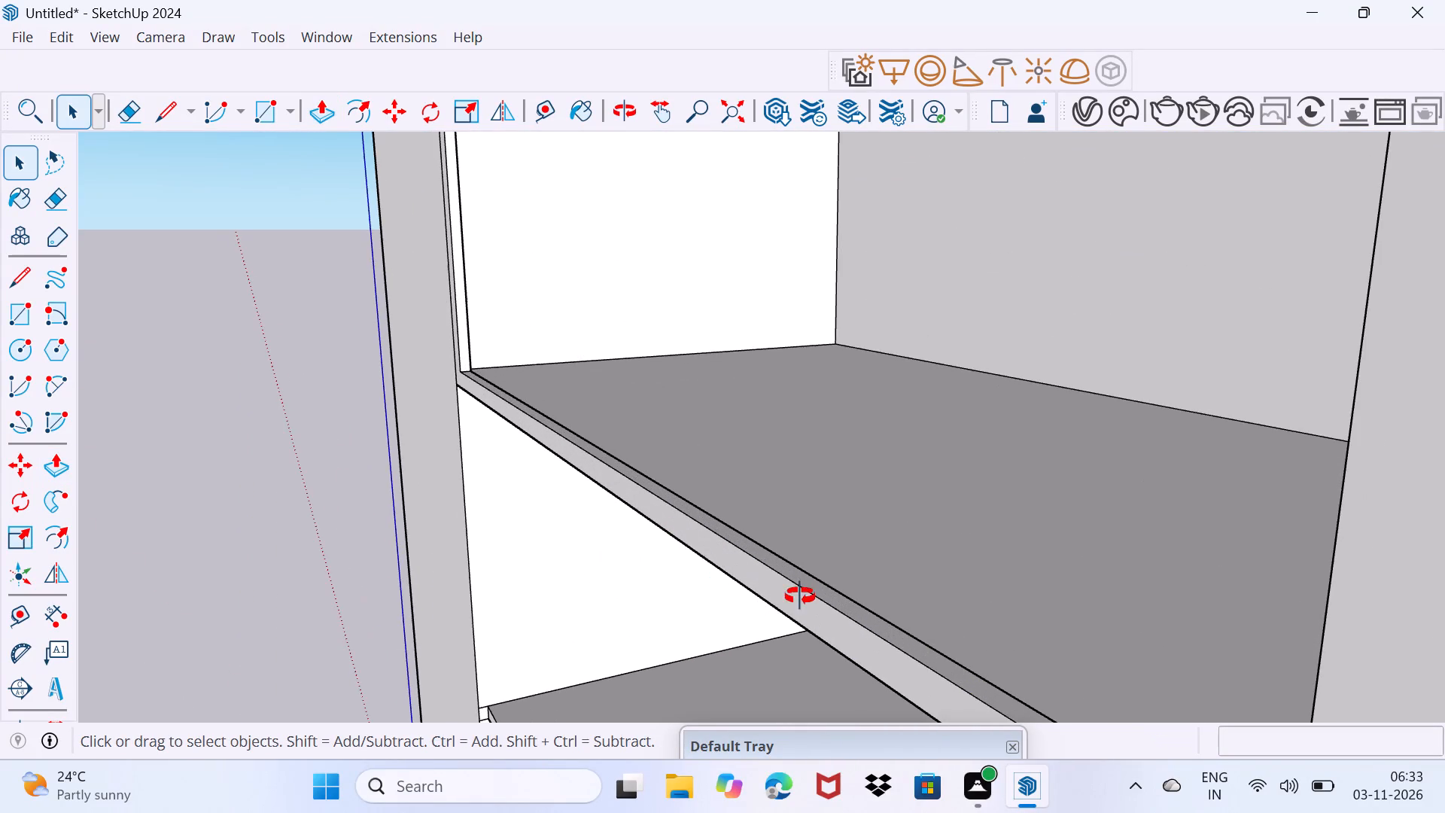
{"action": "middle_click_drag", "start_coordinate": [805, 586], "coordinate": [793, 614]}
{"action": "left_click", "coordinate": [822, 592]}
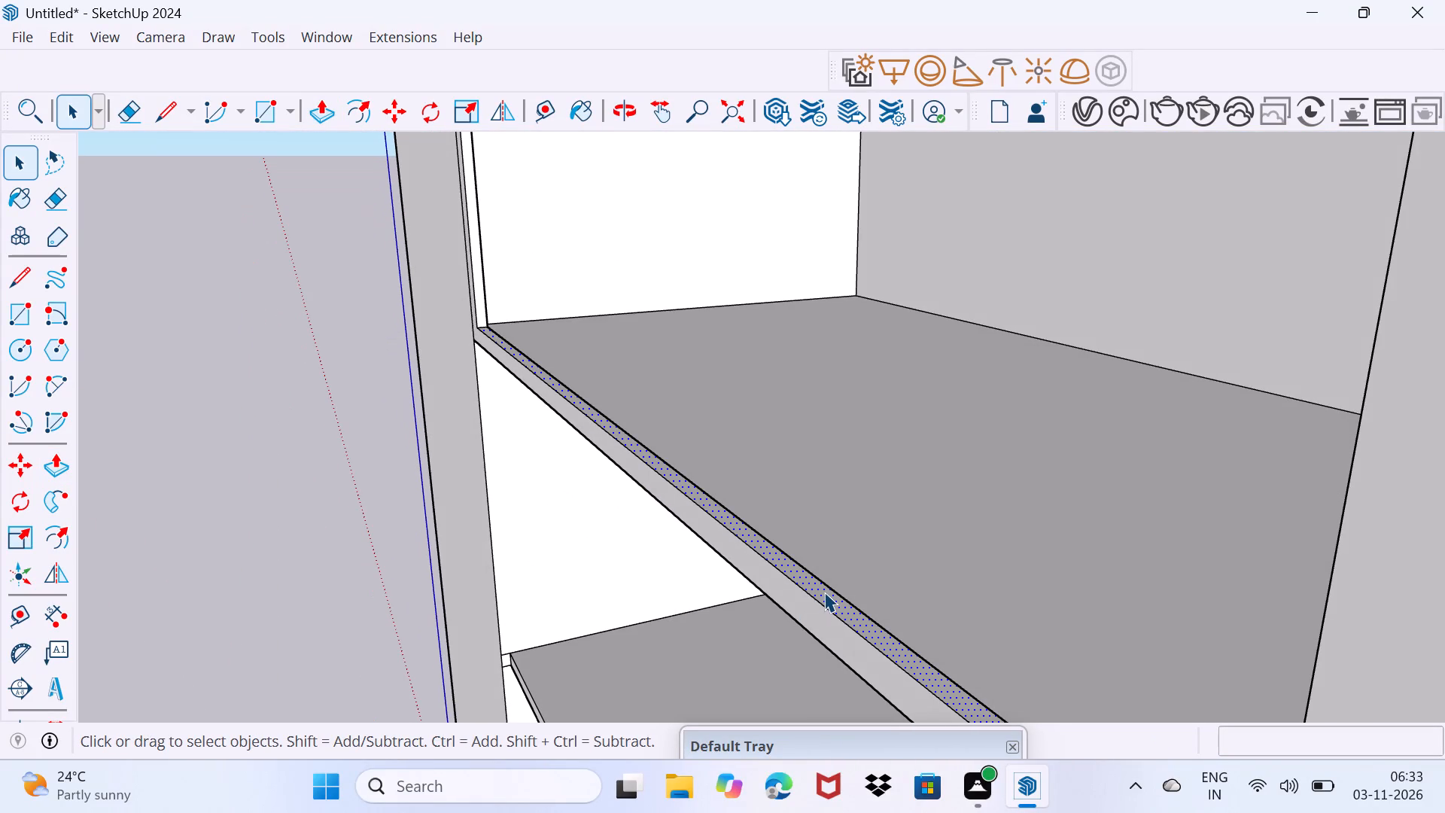
{"action": "key", "text": "p"}
{"action": "left_click", "coordinate": [824, 592]}
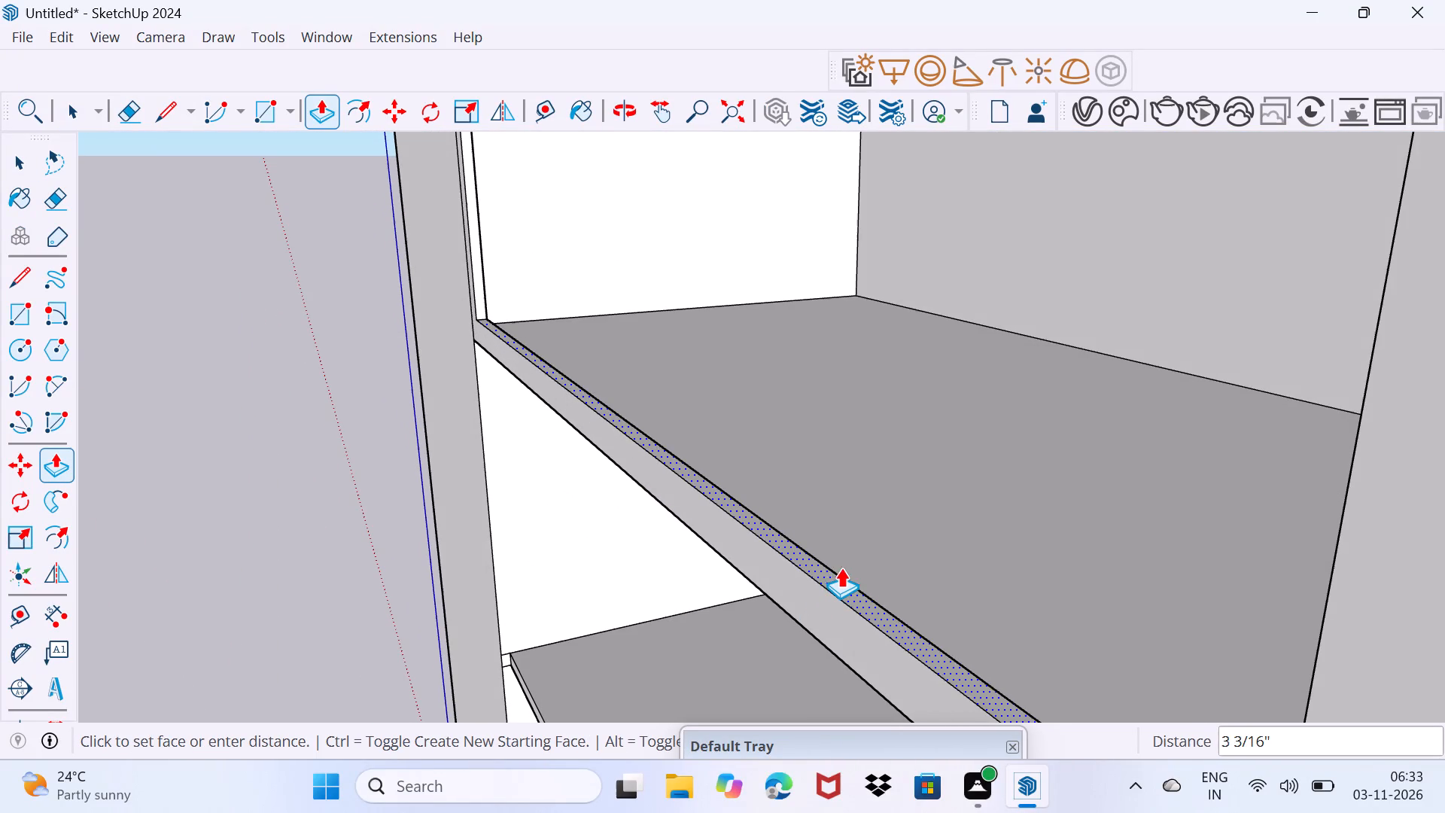
{"action": "left_click", "coordinate": [844, 562]}
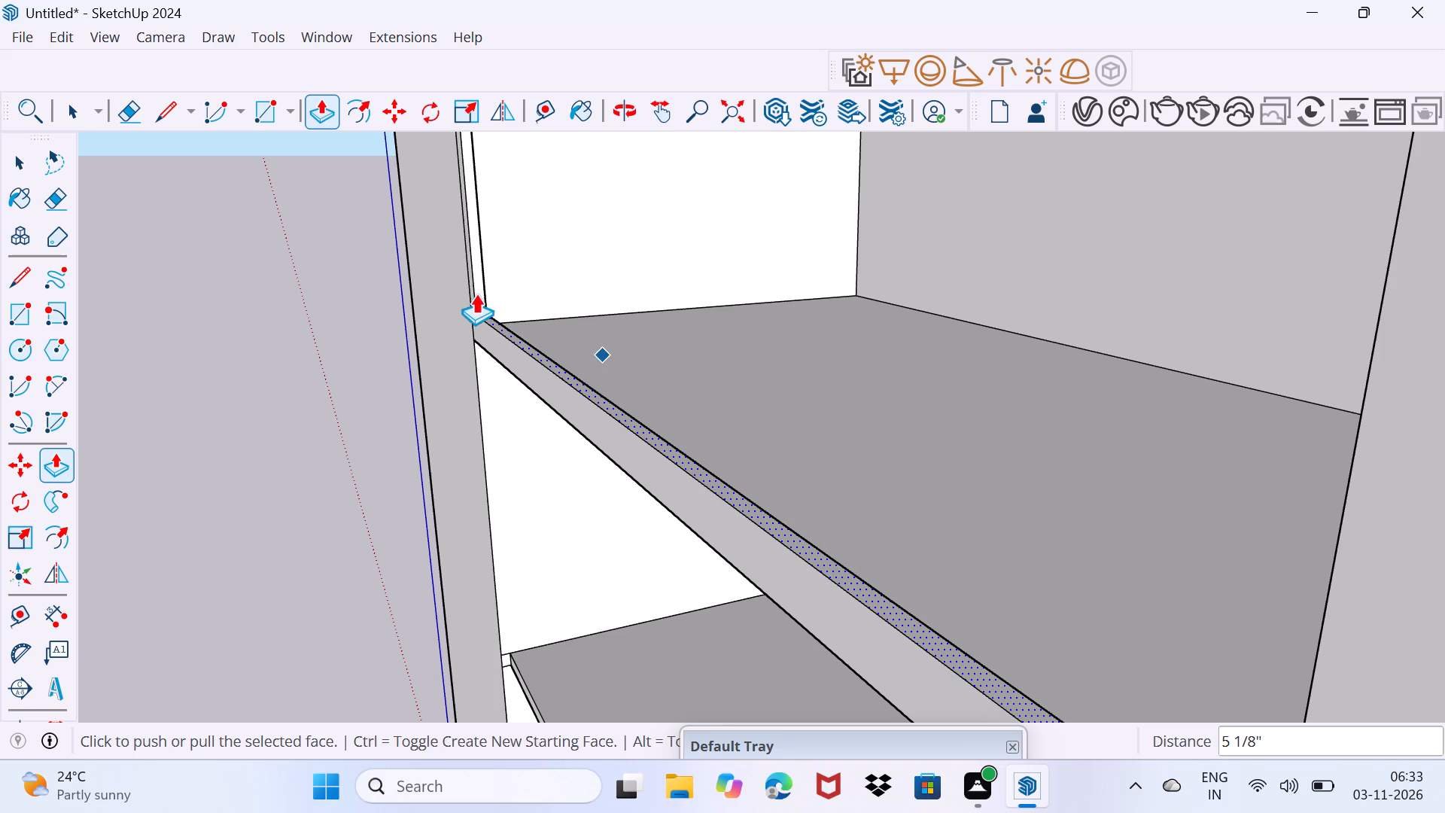
Push/Pull the border's L-shaped inner face inward over the top storey's floor to thicken the floor-edge band and vertical strip.
{"action": "middle_click_drag", "start_coordinate": [705, 388], "coordinate": [680, 461]}
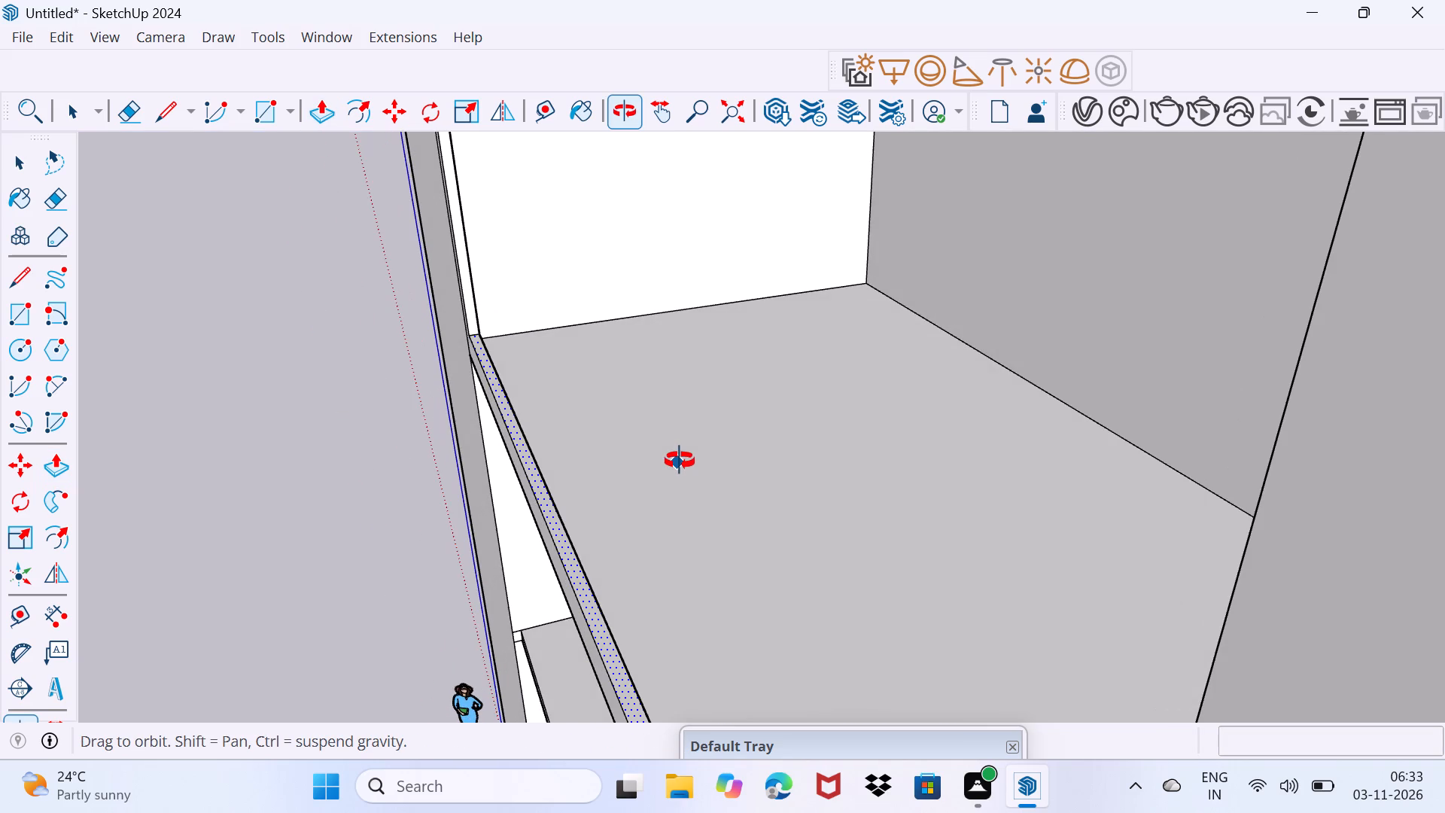
{"action": "middle_click_drag", "start_coordinate": [680, 461], "coordinate": [789, 562]}
{"action": "scroll", "coordinate": [719, 564], "scroll_direction": "up", "scroll_amount": 4}
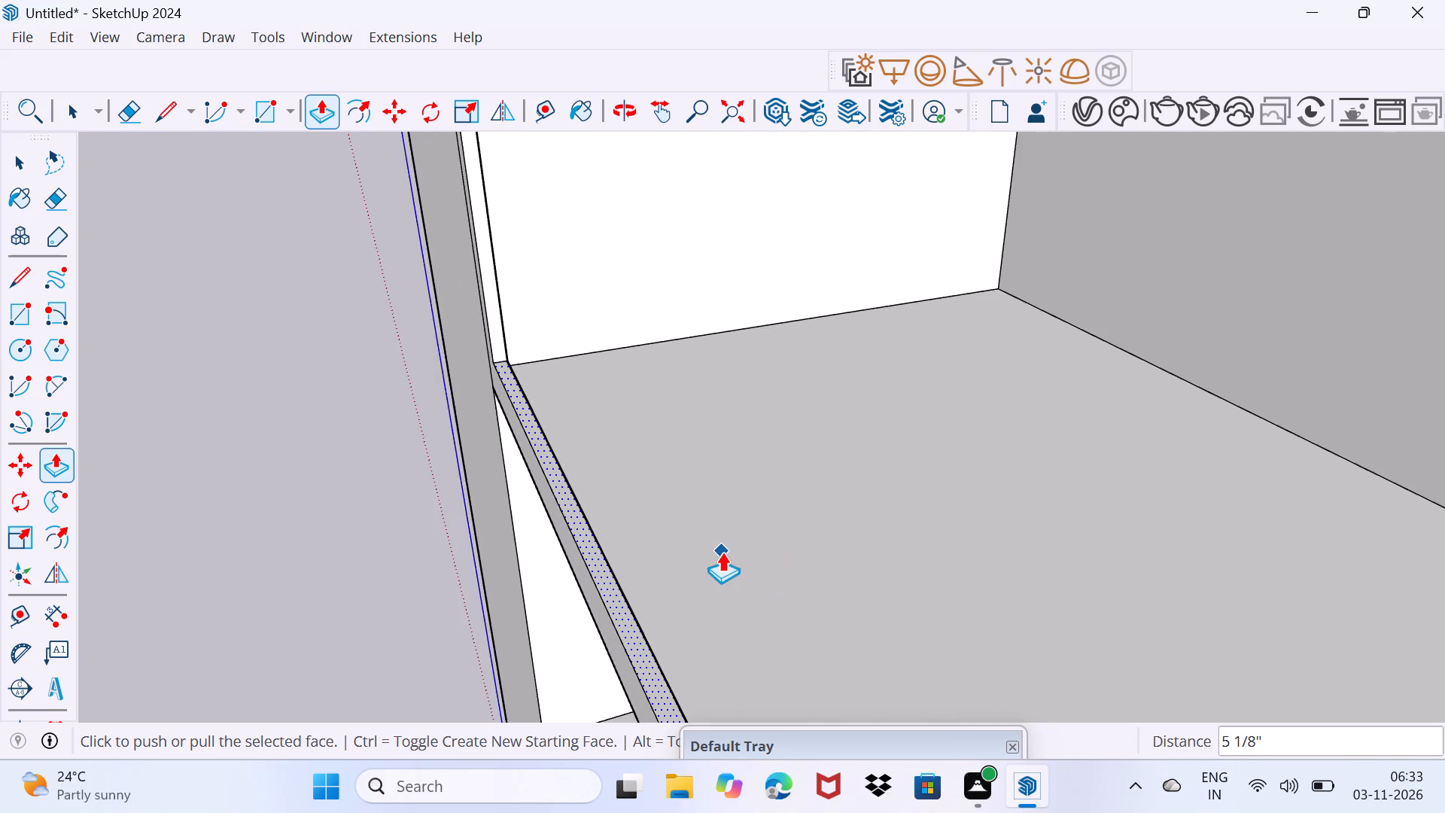
{"action": "scroll", "coordinate": [722, 552], "scroll_direction": "up", "scroll_amount": 2}
{"action": "middle_click_drag", "start_coordinate": [729, 550], "coordinate": [601, 499]}
{"action": "key", "text": "space"}
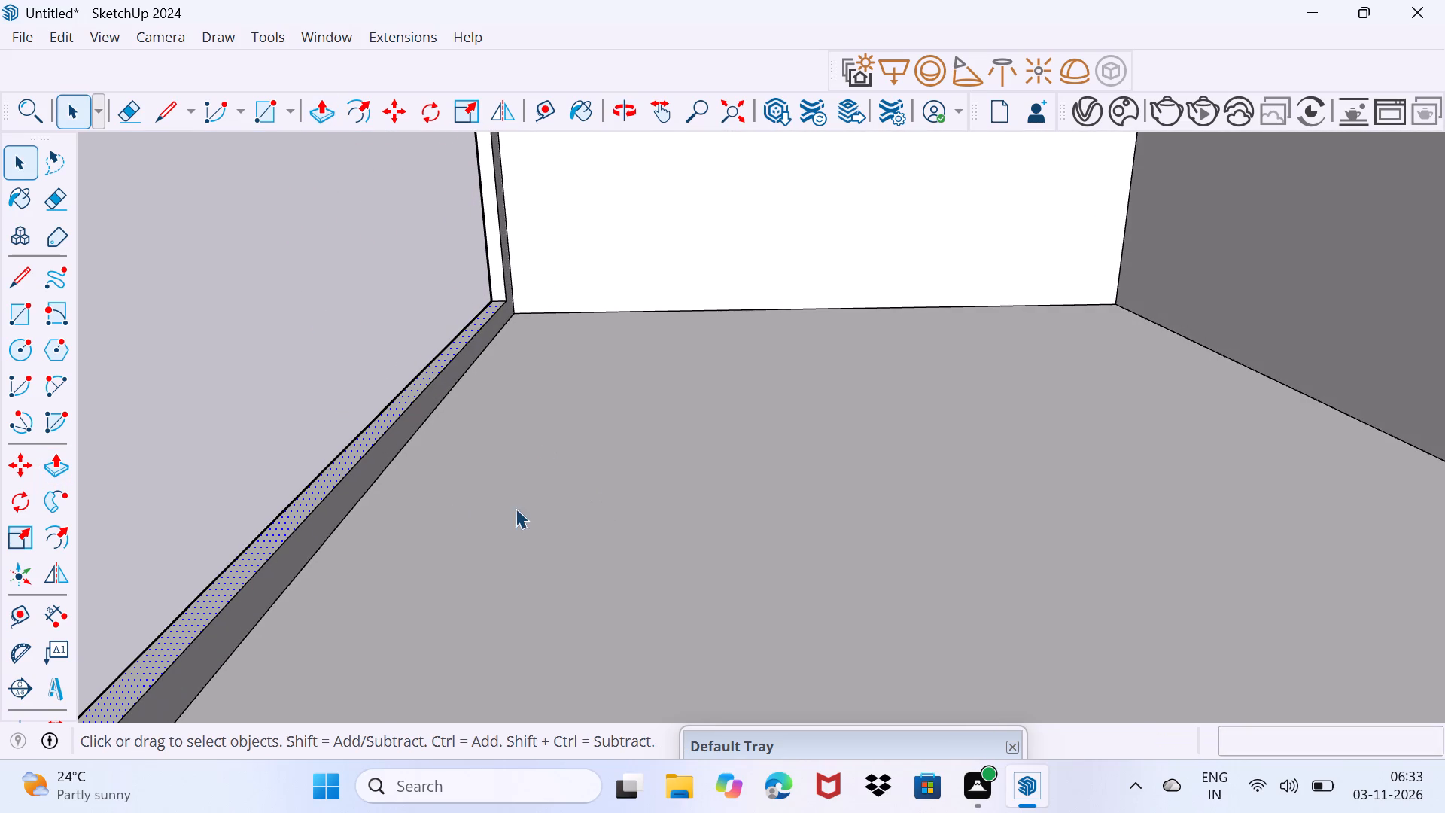
{"action": "left_click", "coordinate": [332, 508]}
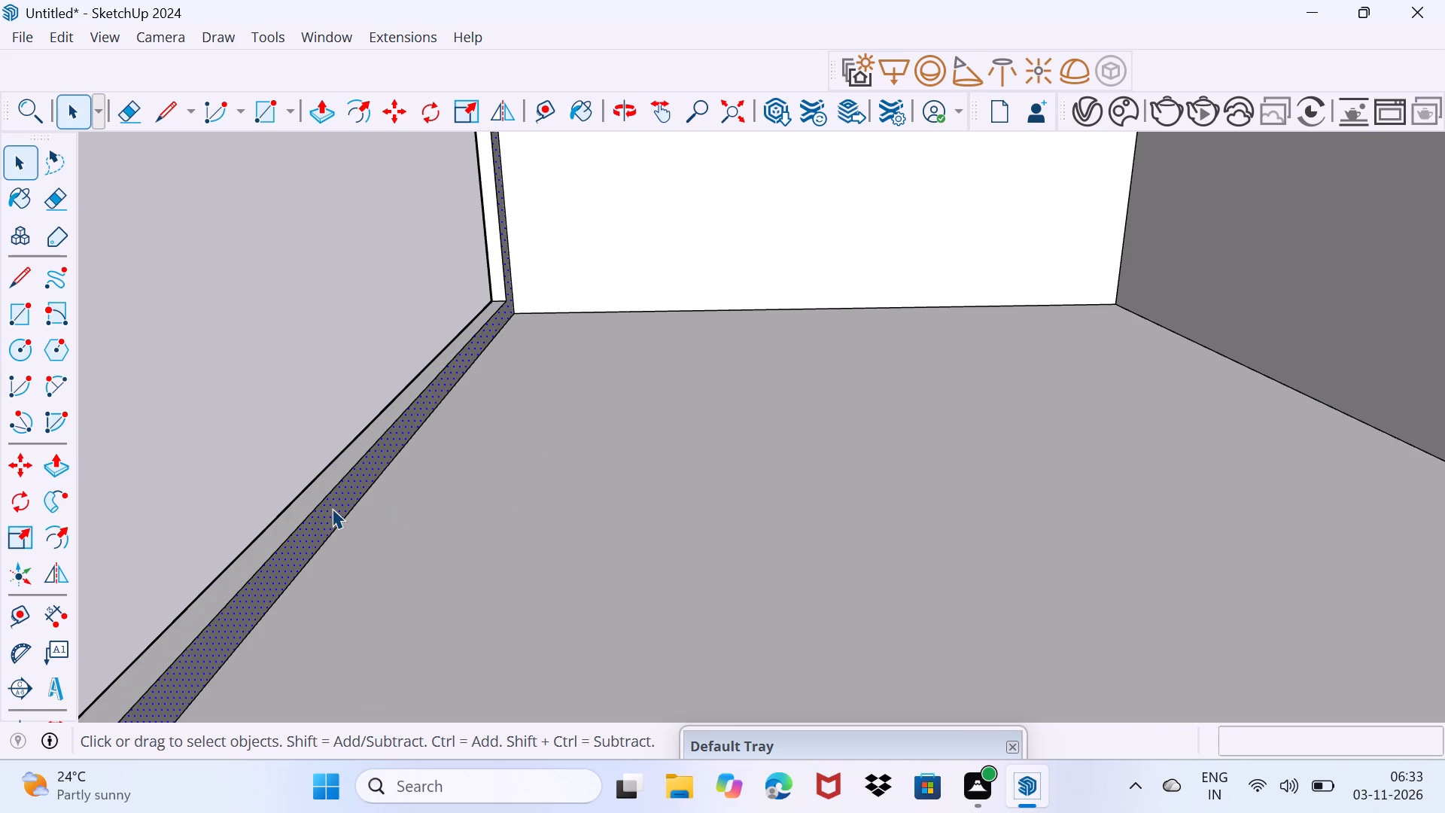
{"action": "key", "text": "p"}
{"action": "left_click", "coordinate": [332, 508]}
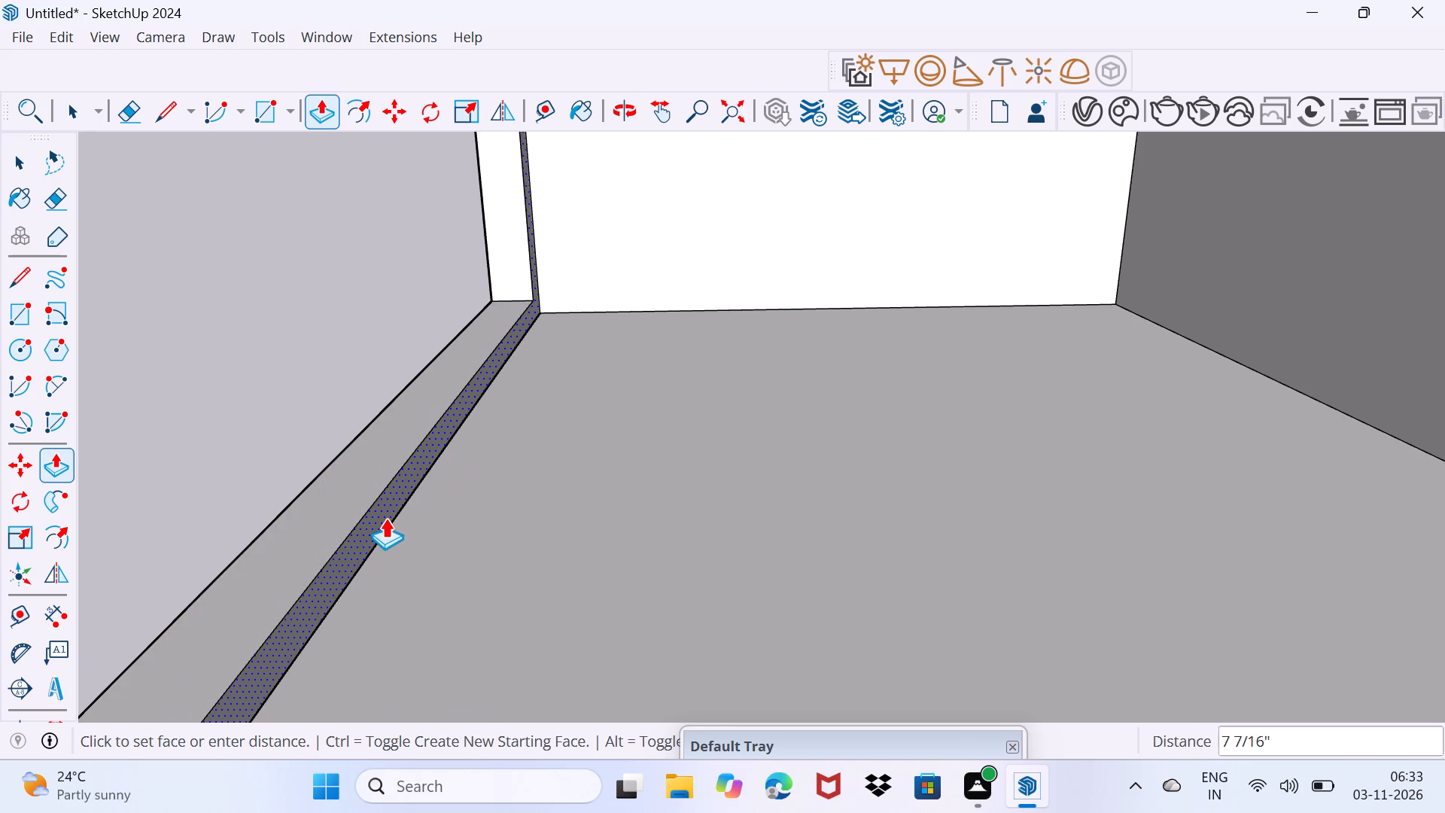
{"action": "left_click", "coordinate": [399, 518]}
{"action": "key", "text": "space"}
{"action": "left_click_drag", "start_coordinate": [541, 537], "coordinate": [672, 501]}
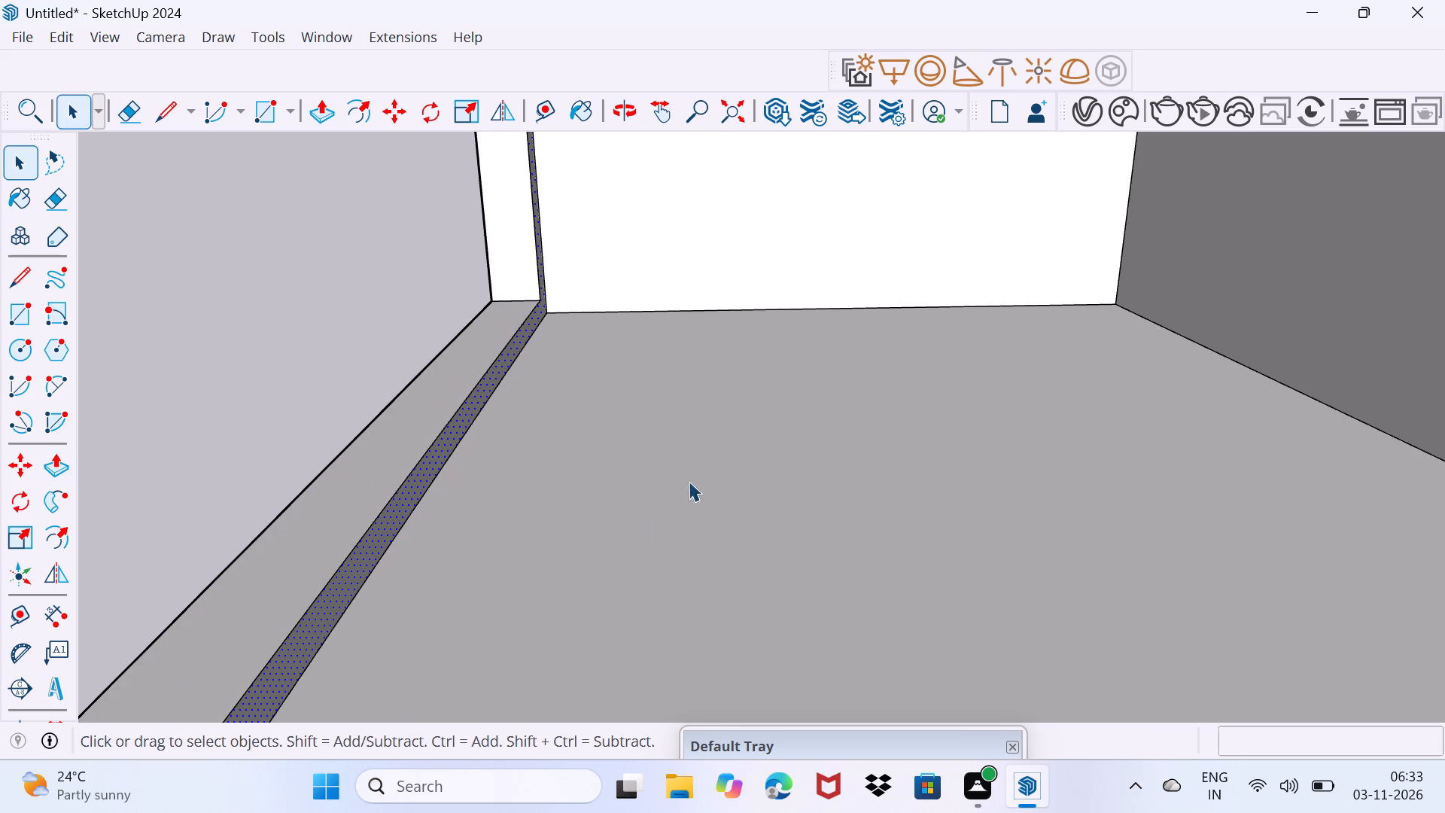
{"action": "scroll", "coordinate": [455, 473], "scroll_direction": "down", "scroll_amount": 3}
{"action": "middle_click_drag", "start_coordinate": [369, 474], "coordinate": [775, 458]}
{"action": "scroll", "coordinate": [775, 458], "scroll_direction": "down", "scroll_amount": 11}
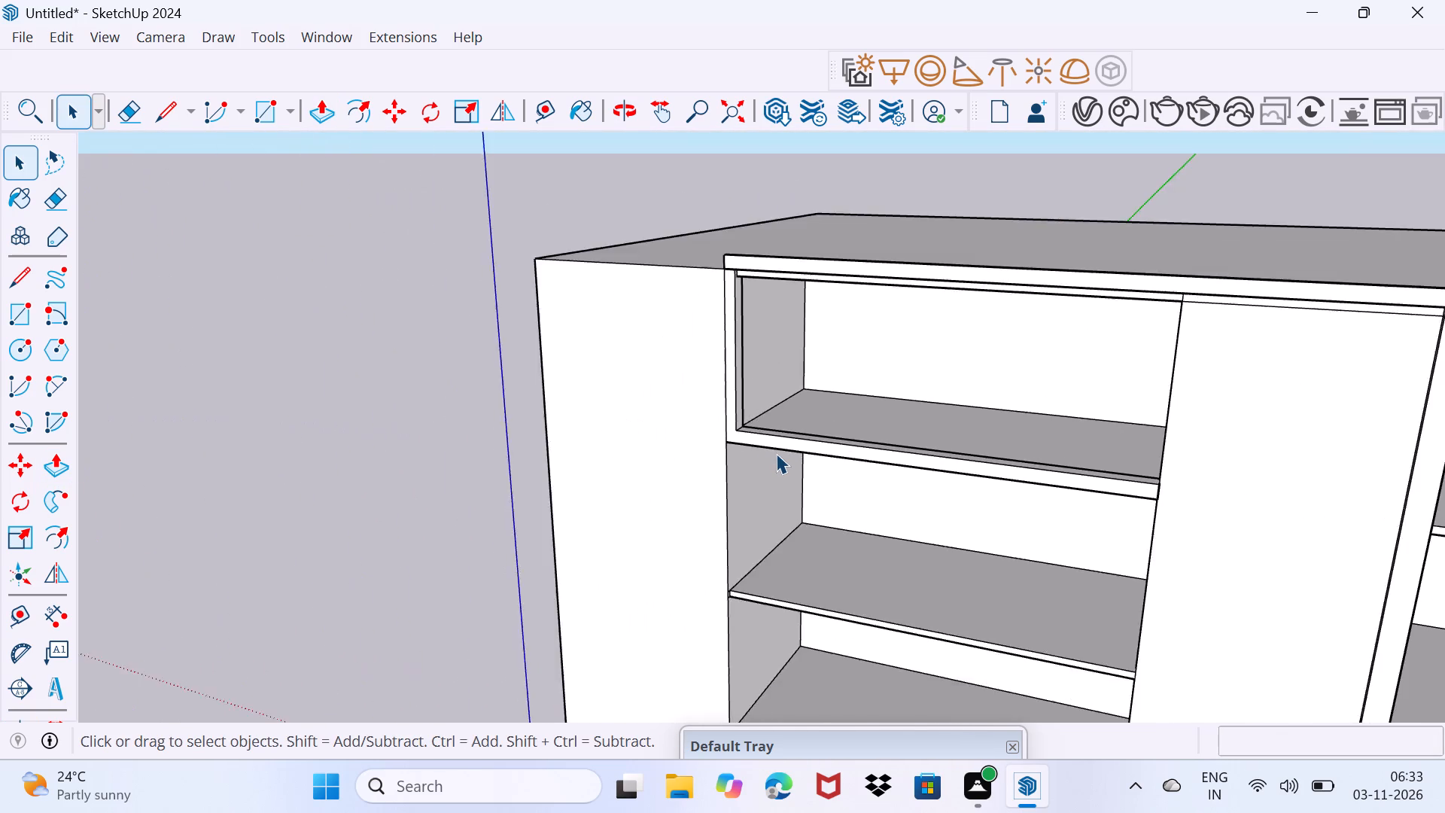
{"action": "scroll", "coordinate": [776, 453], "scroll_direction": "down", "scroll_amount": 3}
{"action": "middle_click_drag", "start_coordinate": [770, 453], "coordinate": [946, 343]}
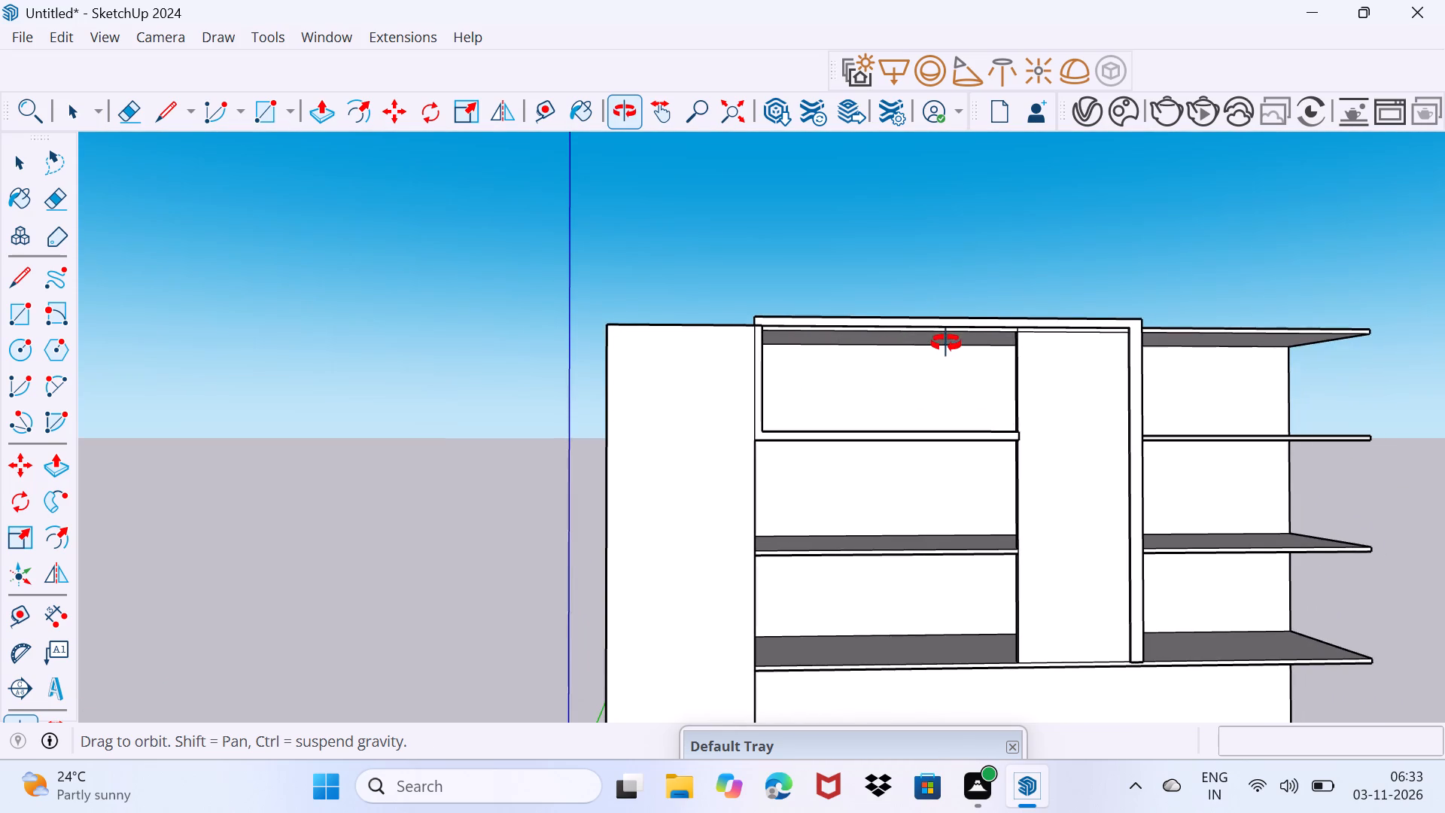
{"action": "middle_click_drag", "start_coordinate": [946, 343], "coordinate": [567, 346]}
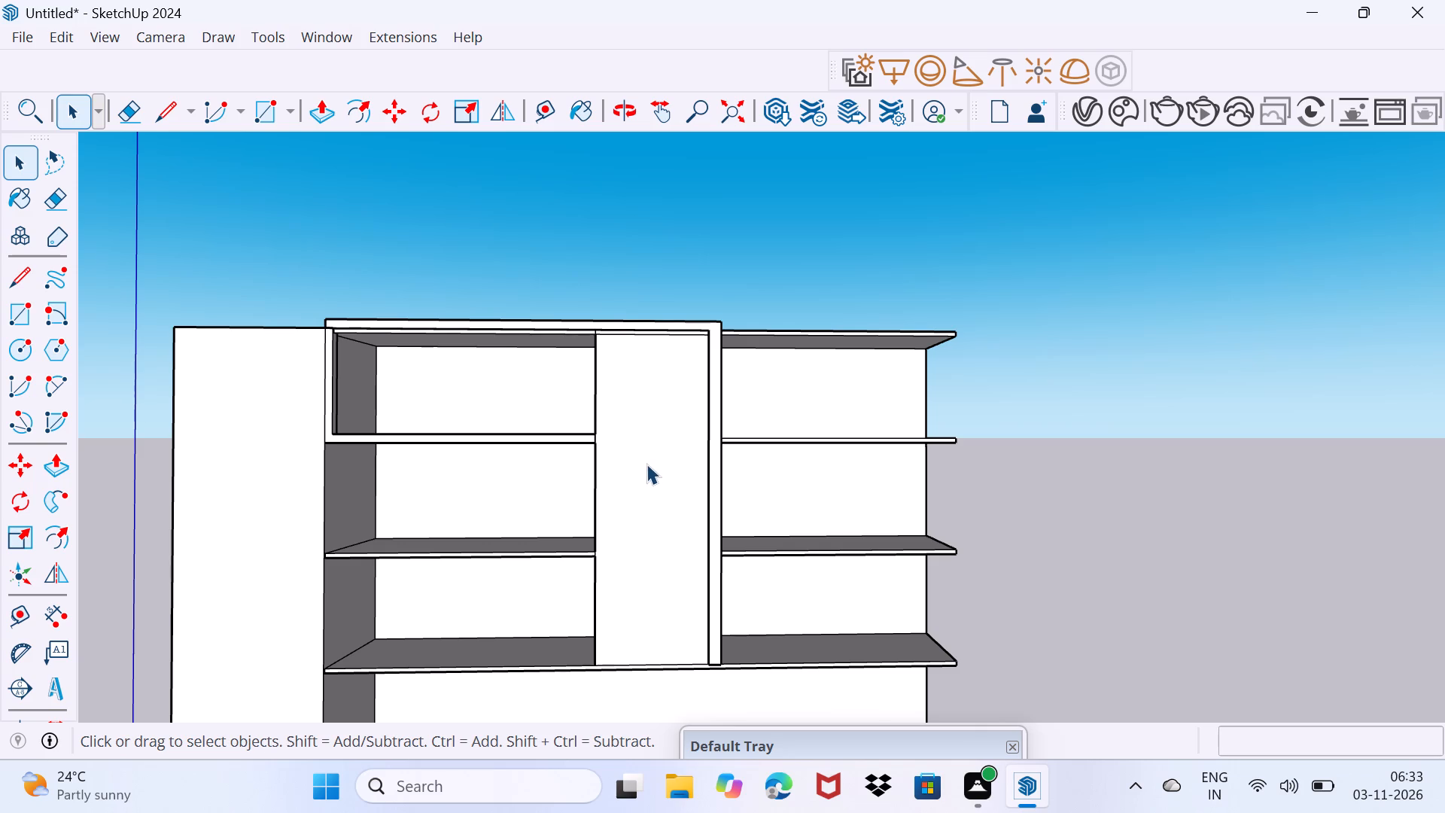
Draw a rectangle about 17' by 9' 8" on the roof, from the building's front corner to the end of the raised border.
{"action": "middle_click_drag", "start_coordinate": [304, 377], "coordinate": [447, 454]}
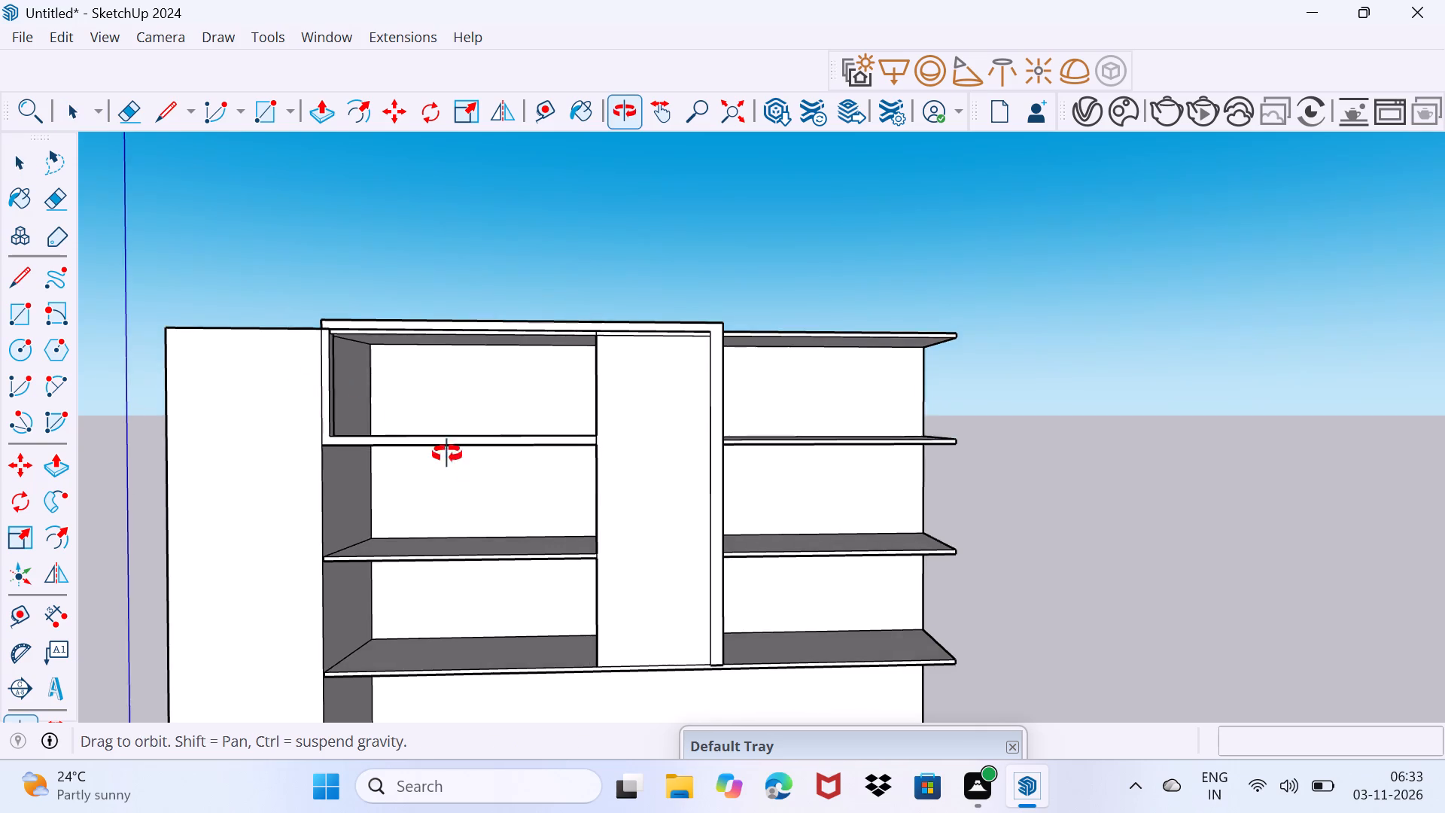
{"action": "middle_click_drag", "start_coordinate": [447, 454], "coordinate": [678, 502]}
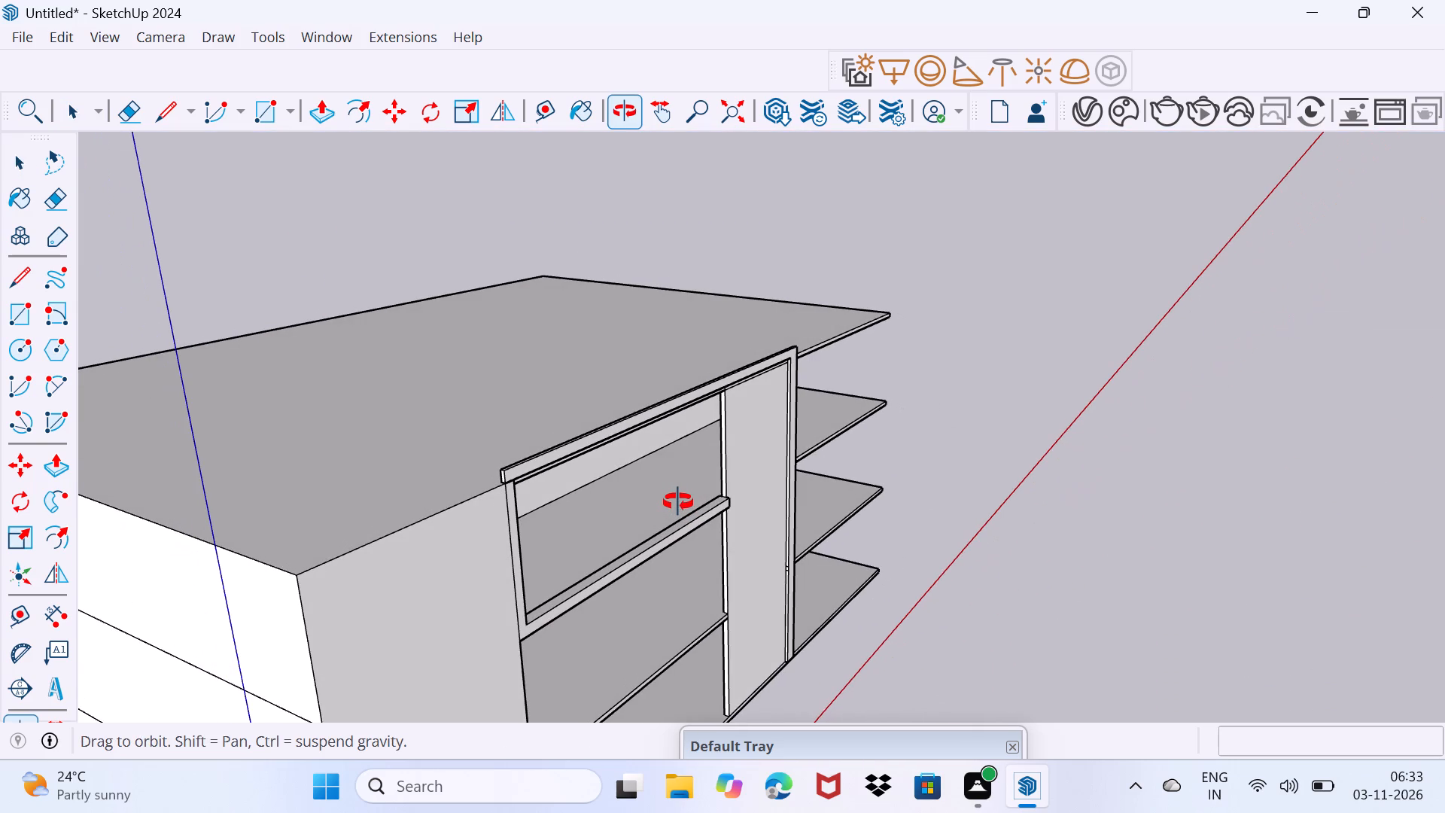
{"action": "middle_click_drag", "start_coordinate": [678, 502], "coordinate": [678, 501]}
{"action": "scroll", "coordinate": [523, 455], "scroll_direction": "up", "scroll_amount": 11}
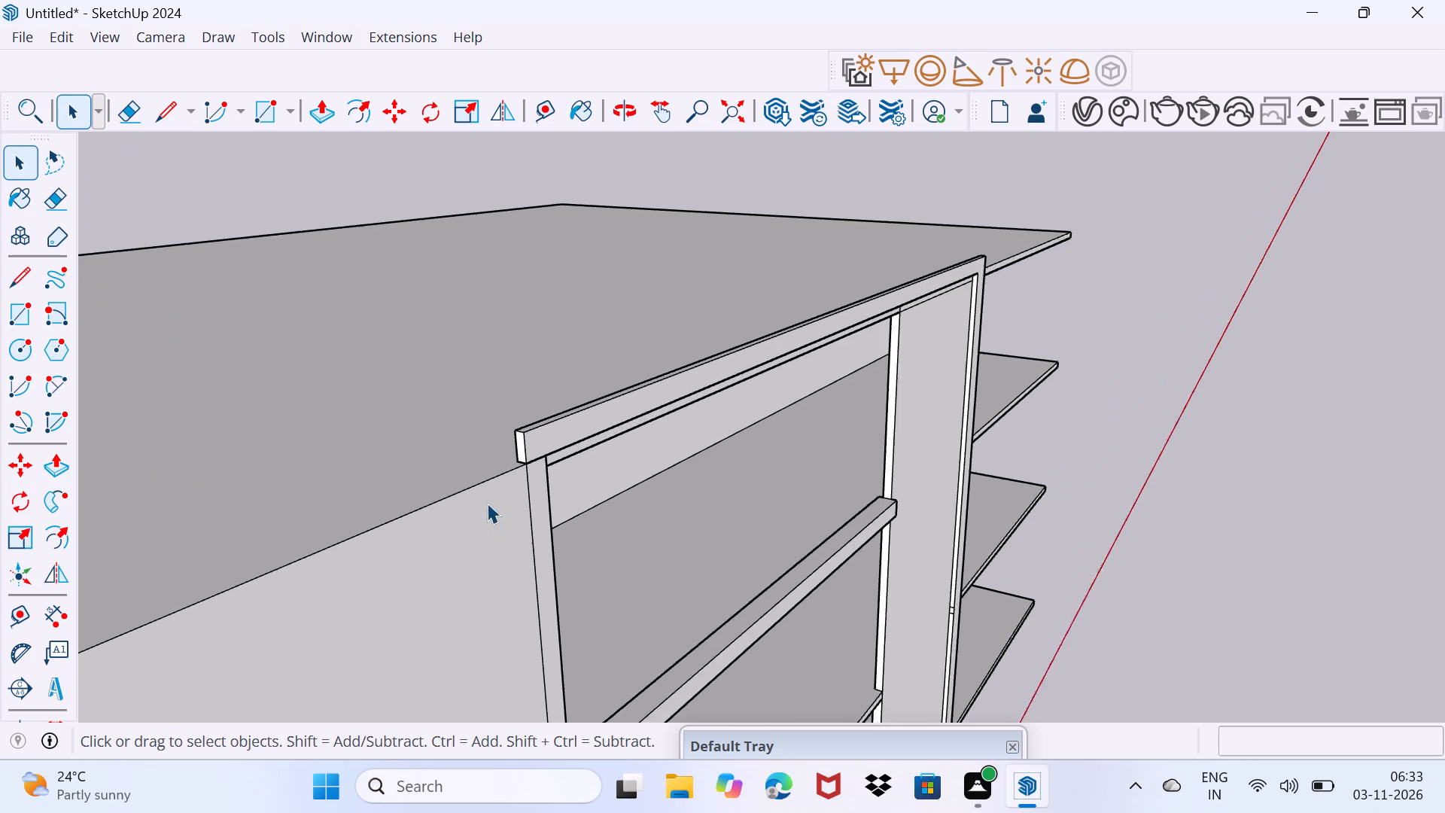
{"action": "scroll", "coordinate": [552, 464], "scroll_direction": "up", "scroll_amount": 1}
{"action": "middle_click_drag", "start_coordinate": [552, 464], "coordinate": [558, 434]}
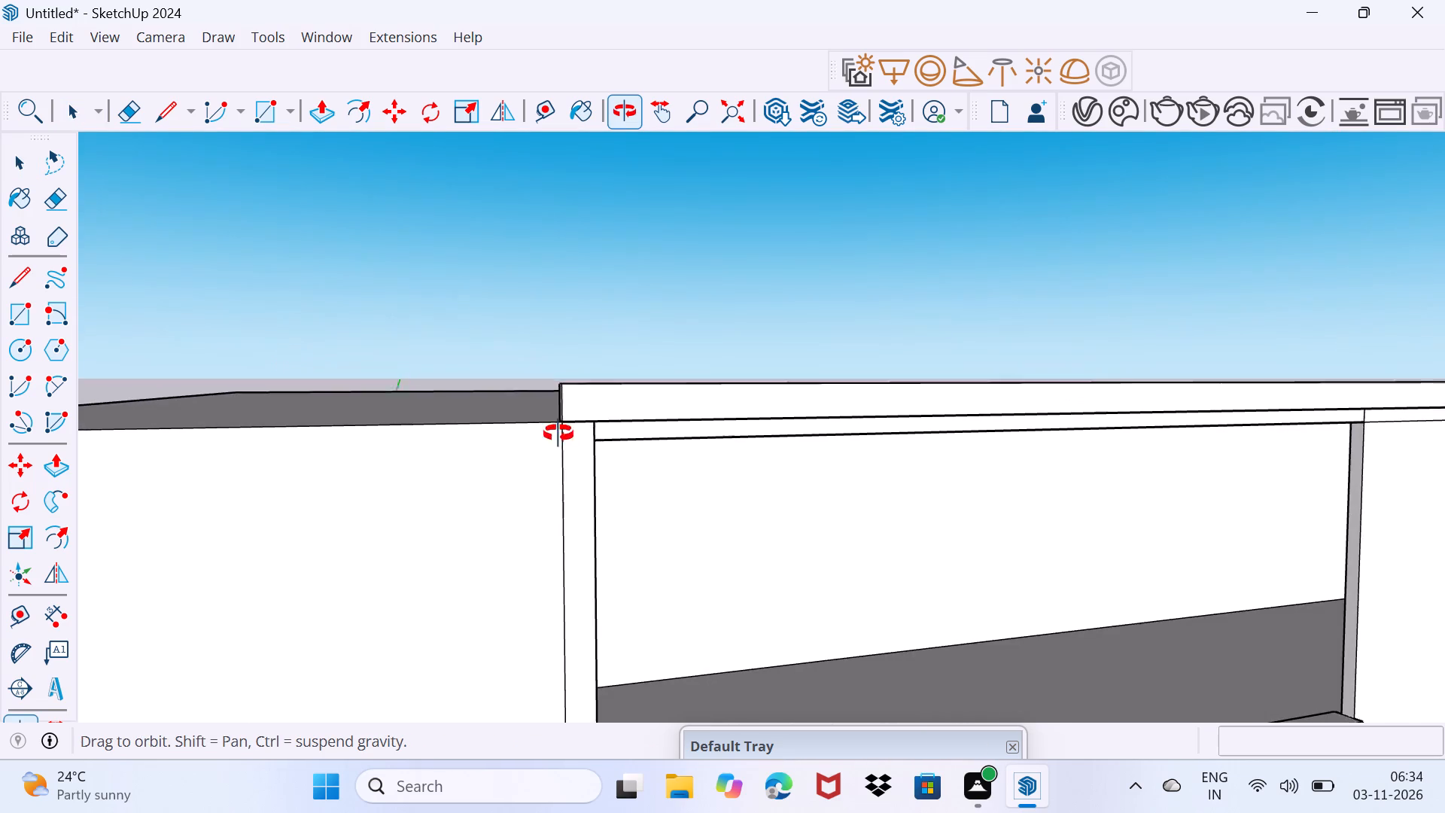
{"action": "middle_click_drag", "start_coordinate": [558, 434], "coordinate": [638, 458]}
{"action": "middle_click_drag", "start_coordinate": [567, 474], "coordinate": [692, 474]}
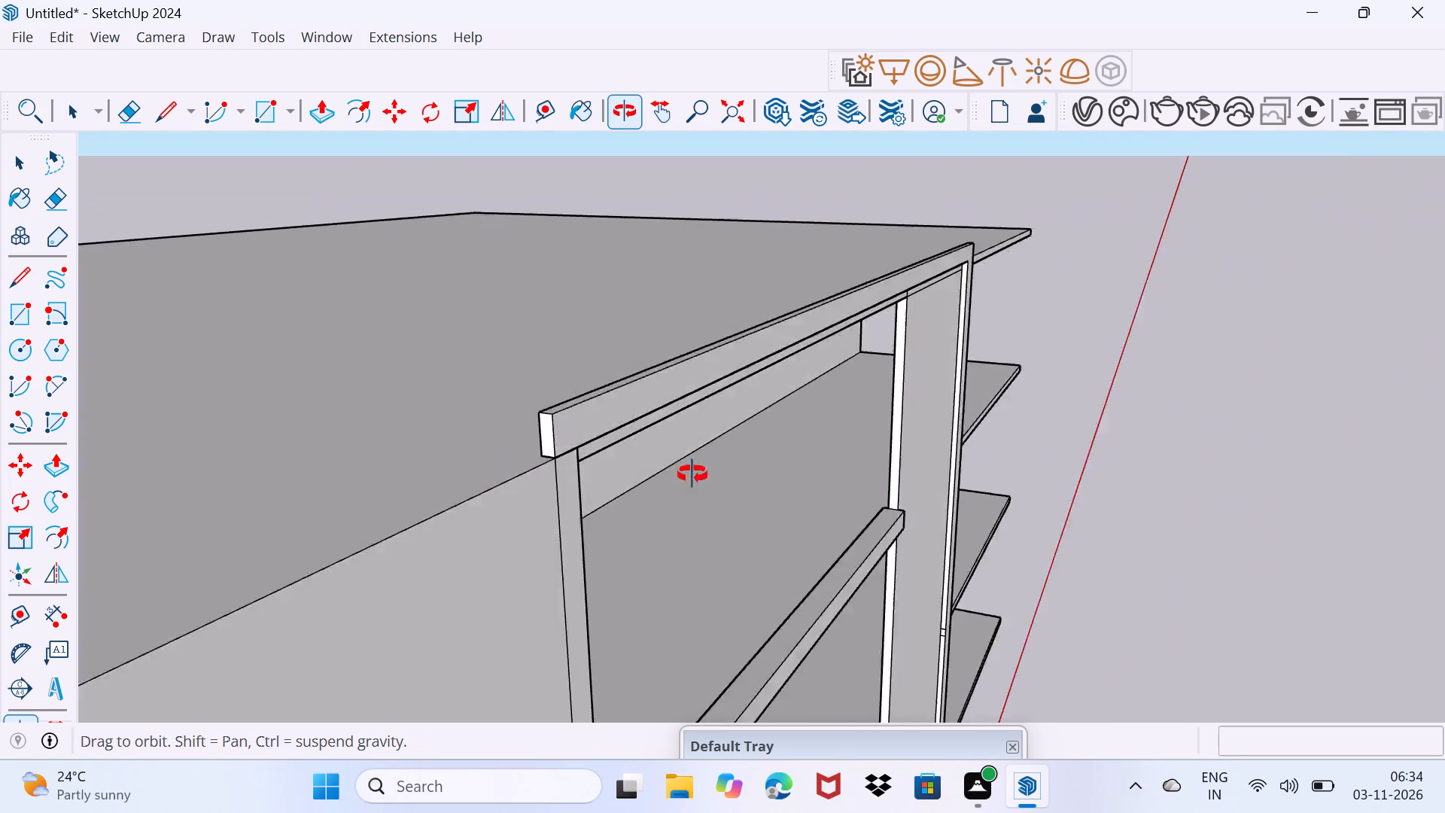
{"action": "middle_click_drag", "start_coordinate": [692, 474], "coordinate": [648, 493]}
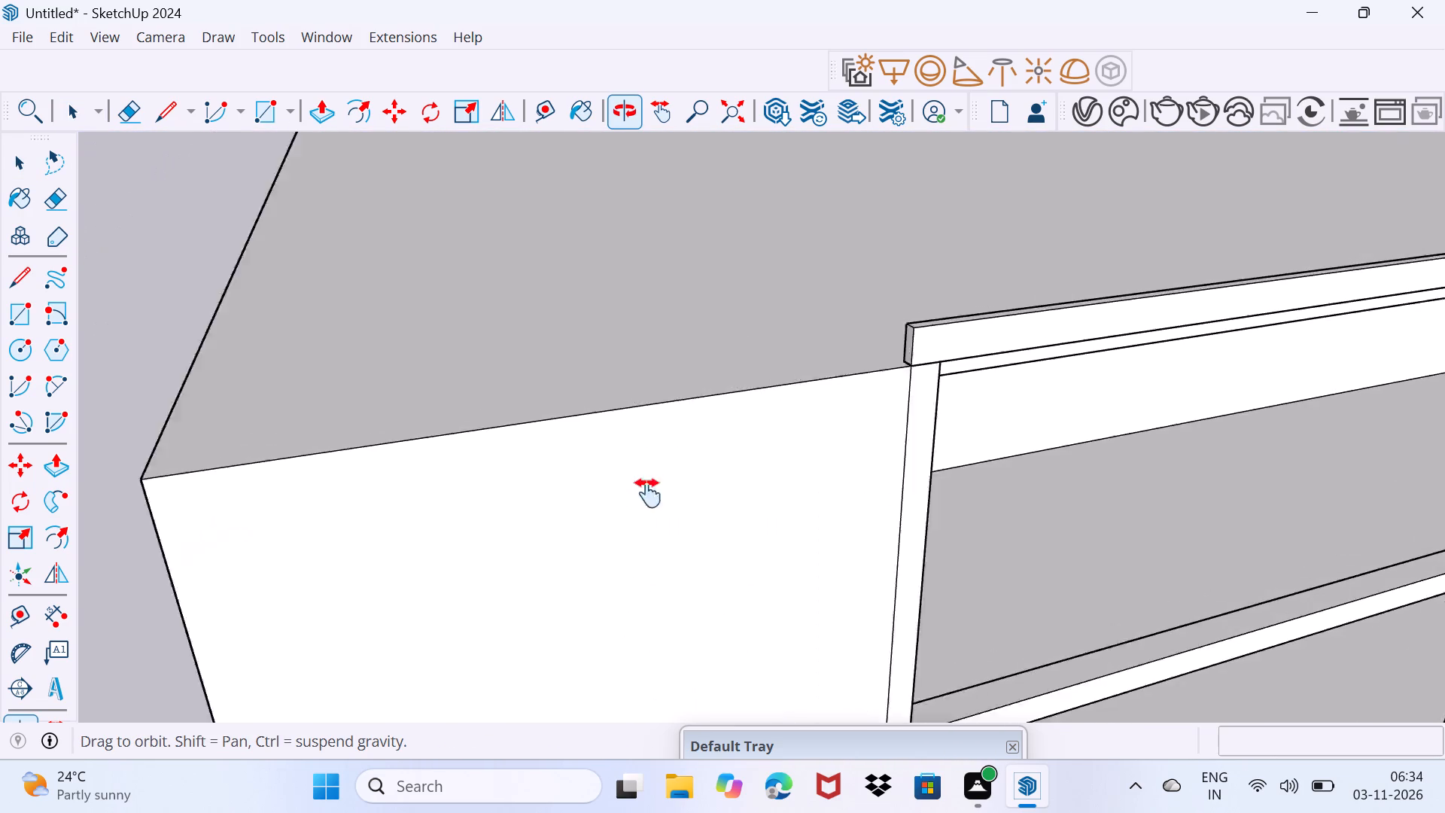
{"action": "middle_click_drag", "start_coordinate": [648, 493], "coordinate": [918, 508]}
{"action": "middle_click_drag", "start_coordinate": [758, 494], "coordinate": [905, 559]}
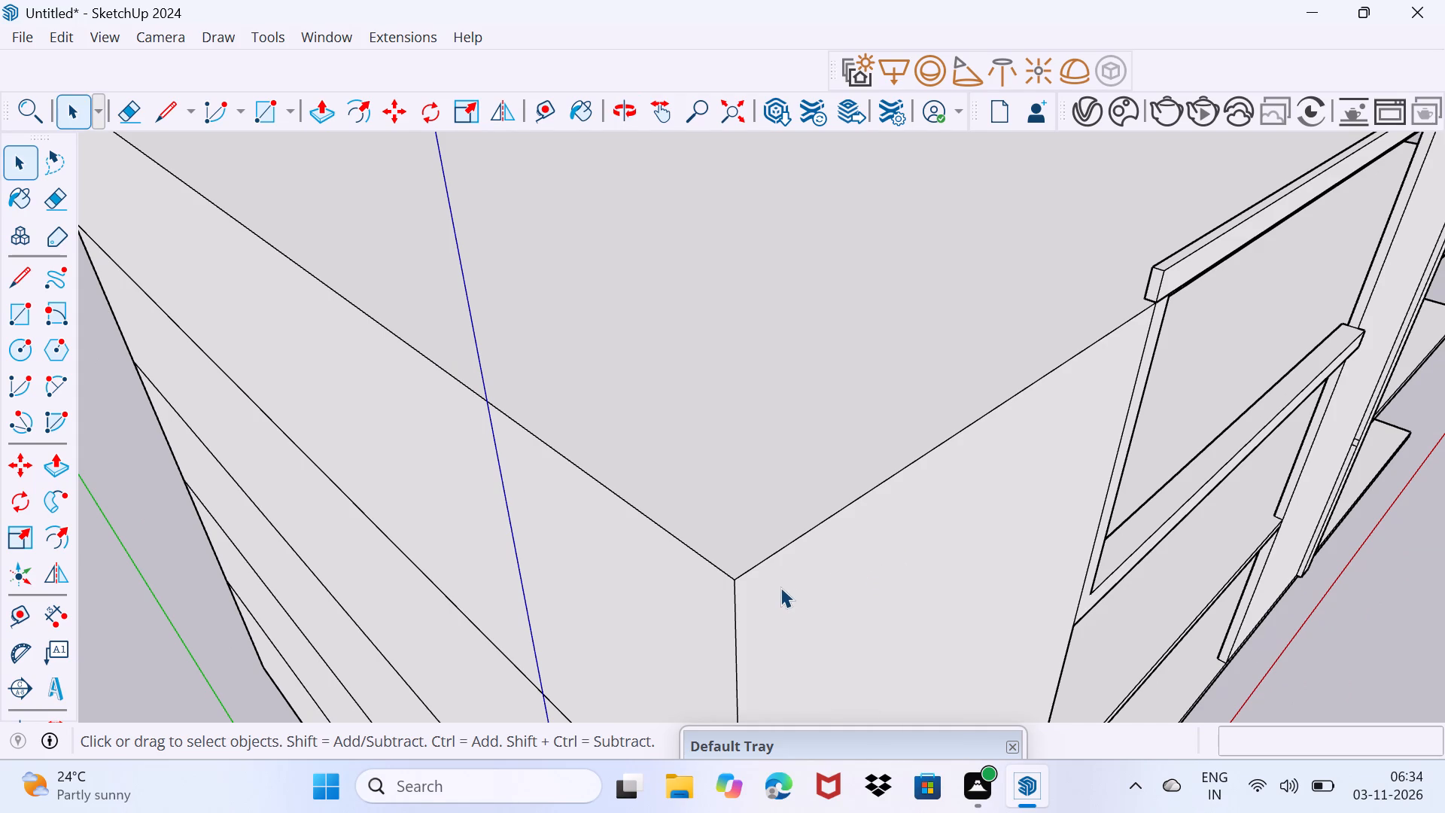
{"action": "key", "text": "r"}
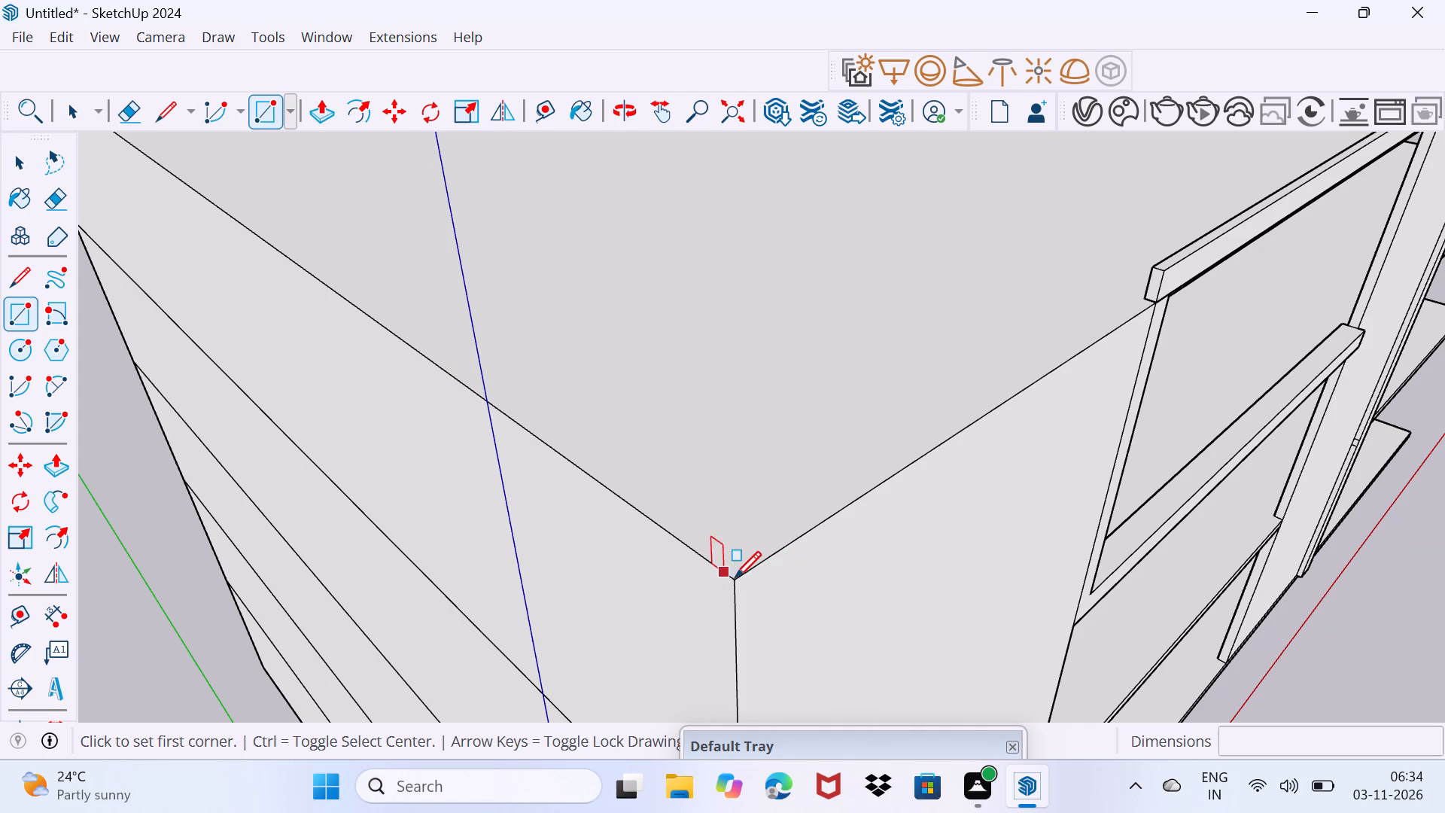
{"action": "left_click_drag", "start_coordinate": [735, 577], "coordinate": [759, 567]}
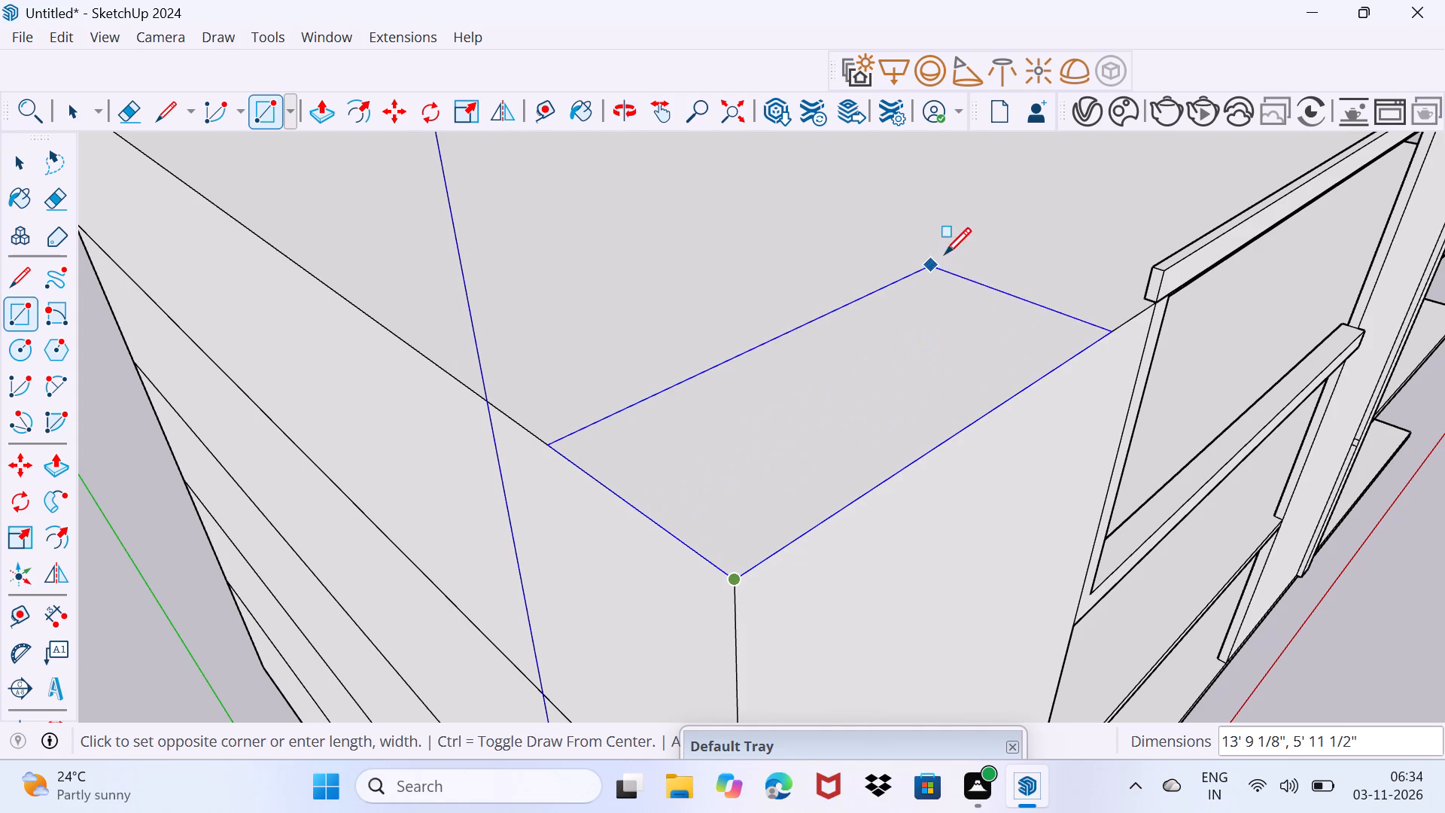
{"action": "left_click", "coordinate": [894, 212]}
{"action": "key", "text": "space"}
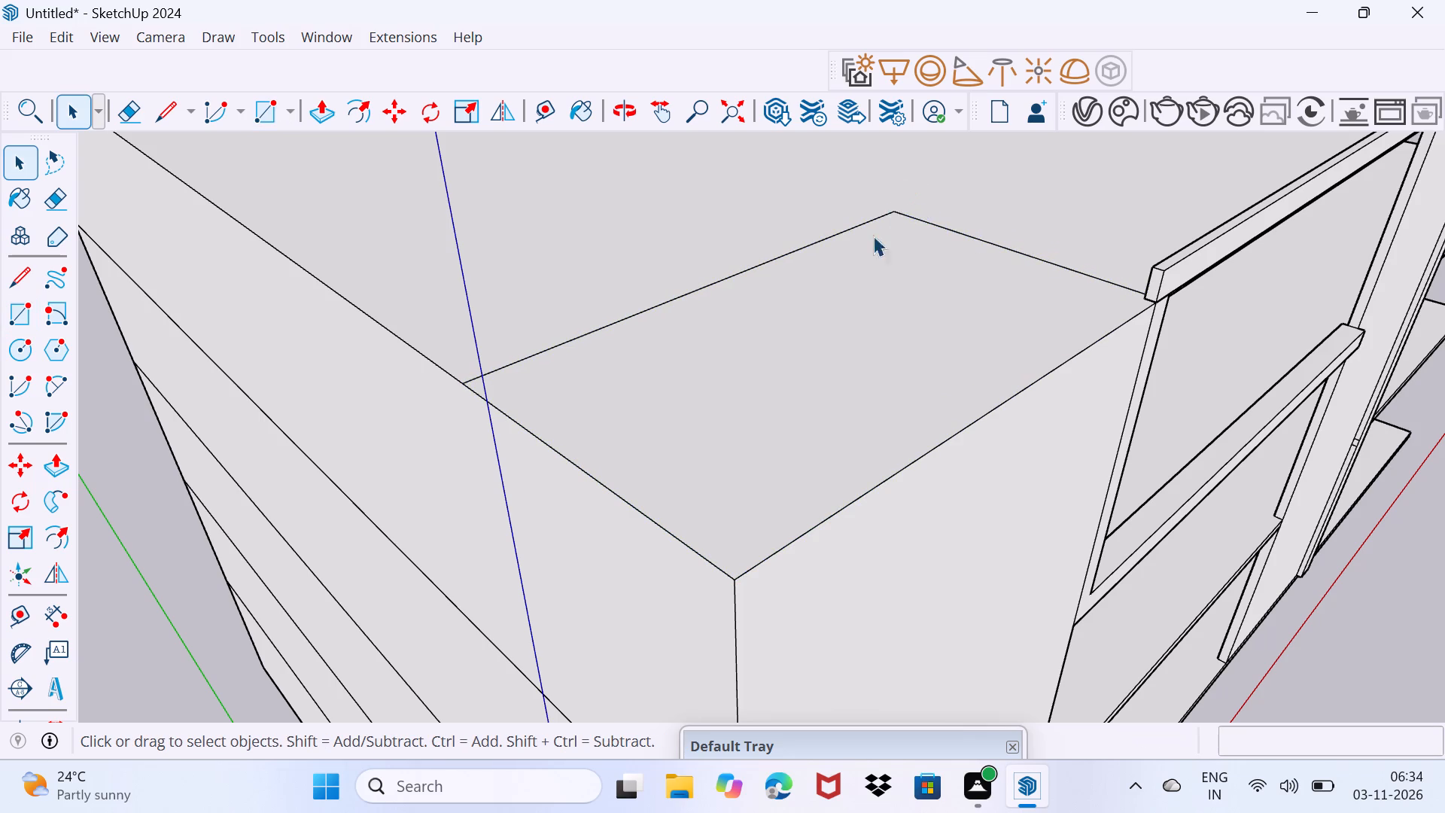
Push/Pull the new roof-corner rectangle up about 6' 7" to form a rooftop block.
{"action": "scroll", "coordinate": [847, 296], "scroll_direction": "down", "scroll_amount": 4}
{"action": "left_click", "coordinate": [826, 373]}
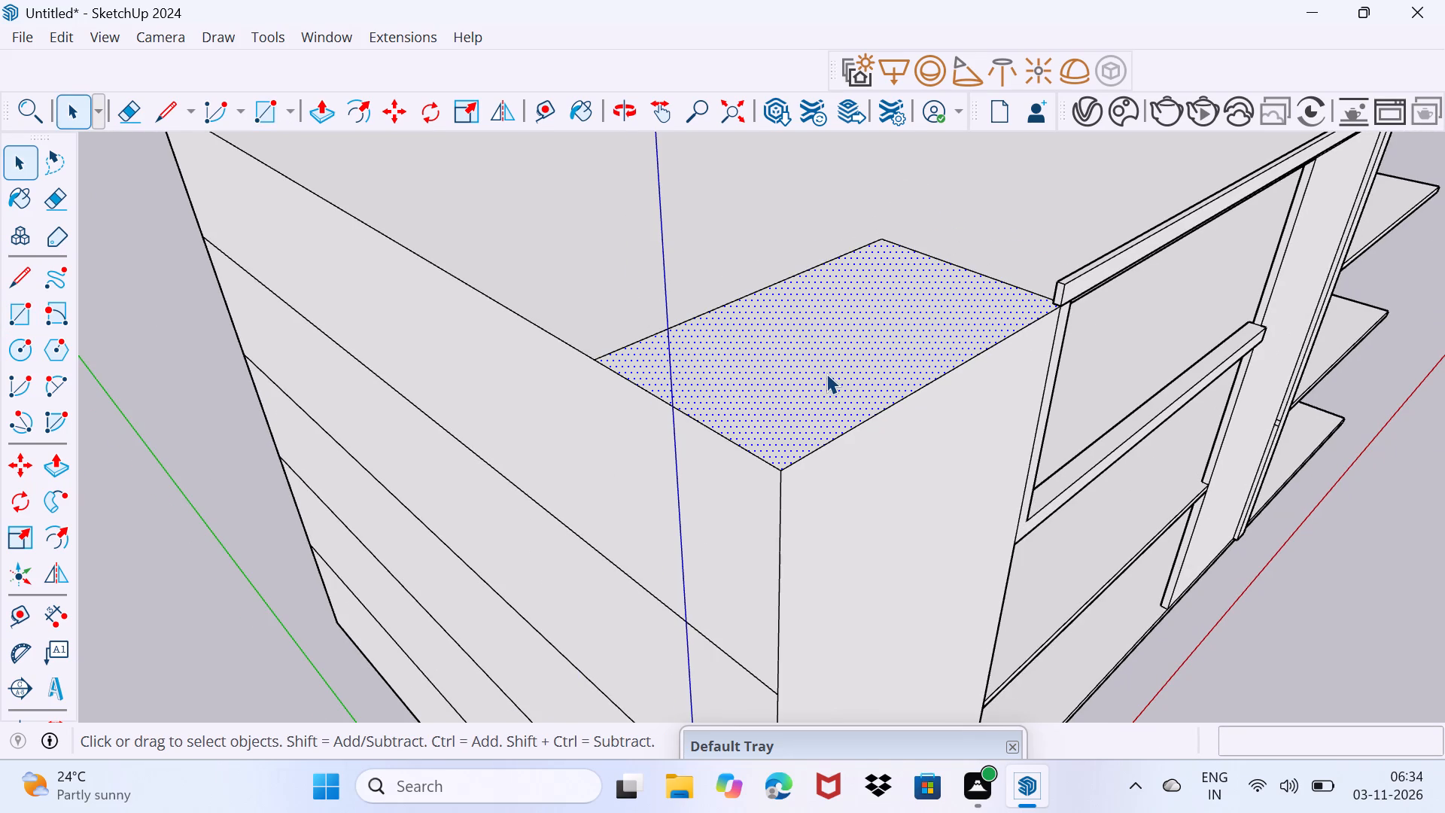
{"action": "key", "text": "p"}
{"action": "left_click", "coordinate": [826, 373]}
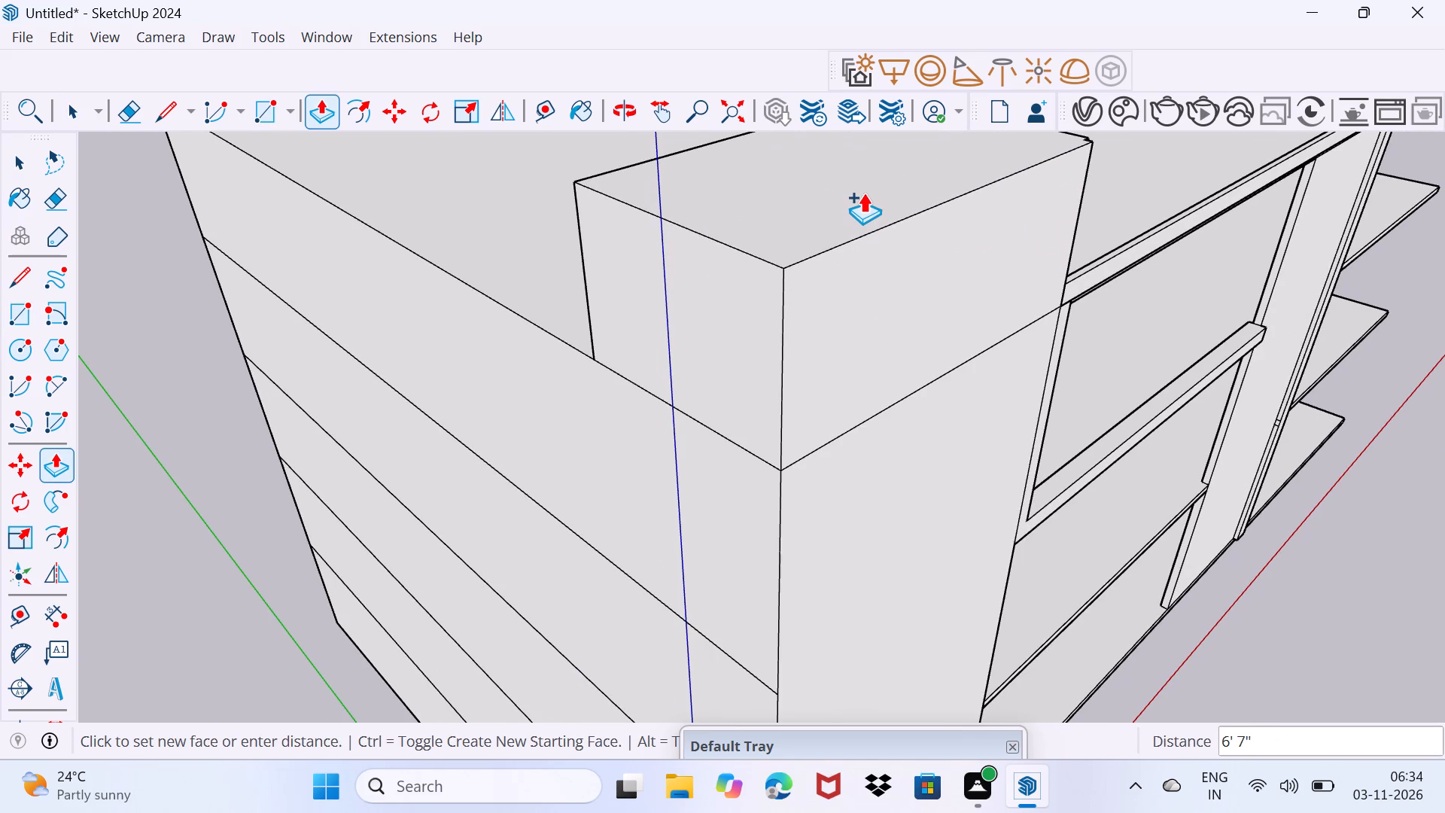
{"action": "left_click", "coordinate": [863, 191]}
{"action": "key", "text": "space"}
{"action": "left_click_drag", "start_coordinate": [823, 361], "coordinate": [863, 259]}
Draw a narrow upright rectangle about 1' 1 7/16" by 6' 4 3/8" on the rooftop block's side face, down to the roof.
{"action": "middle_click_drag", "start_coordinate": [914, 312], "coordinate": [494, 206]}
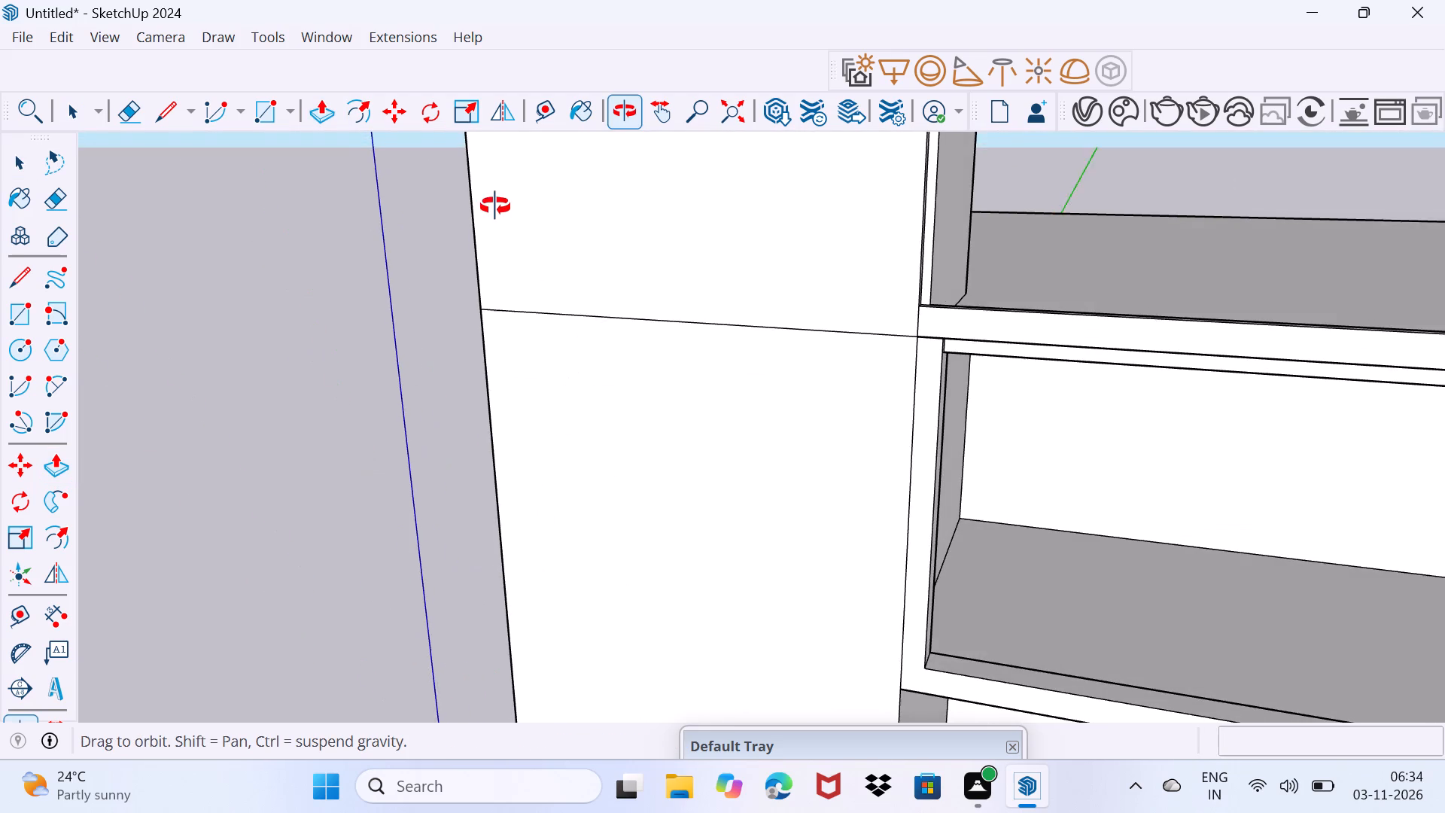
{"action": "middle_click_drag", "start_coordinate": [494, 206], "coordinate": [494, 206]}
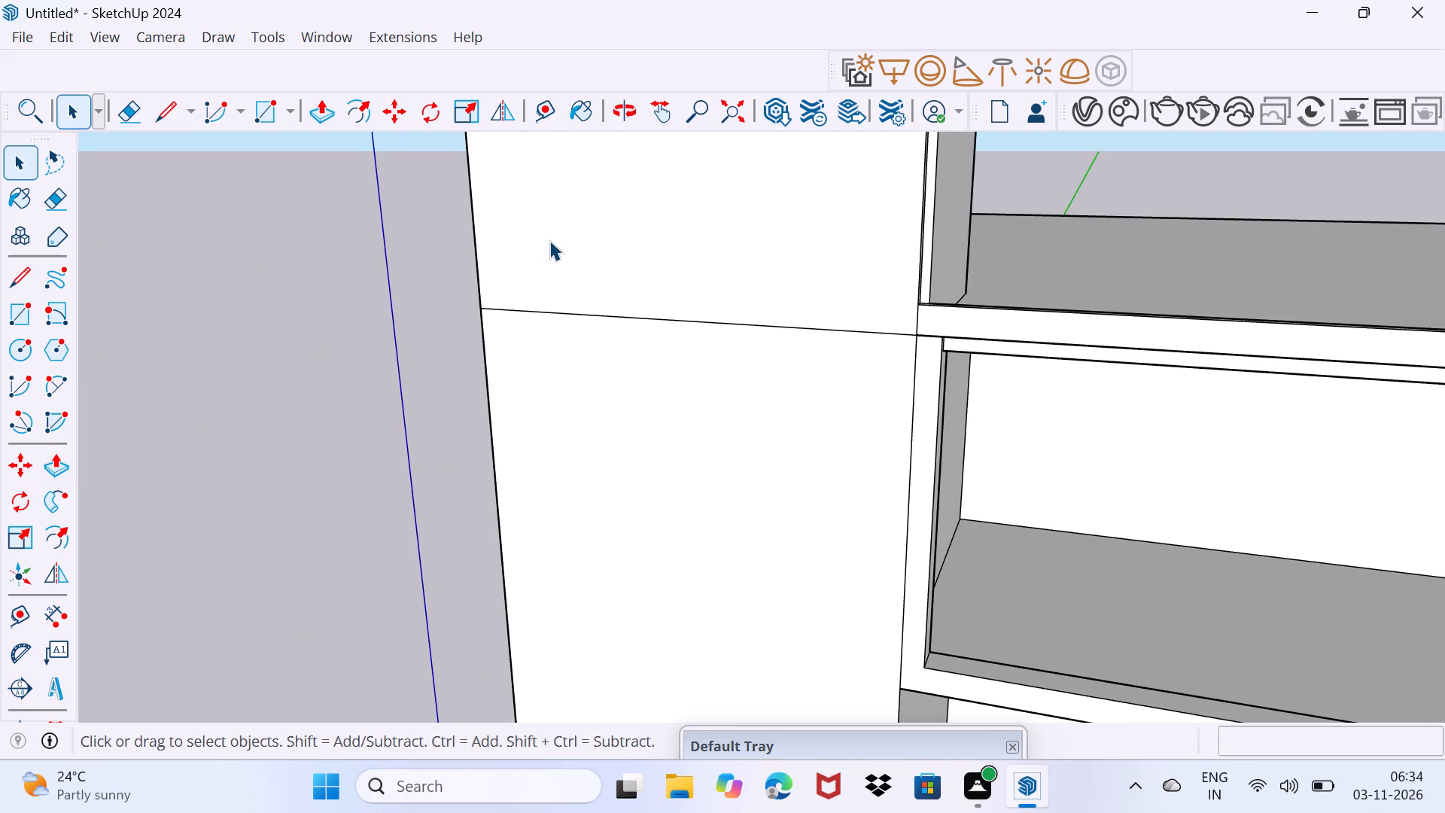
{"action": "middle_click_drag", "start_coordinate": [926, 309], "coordinate": [616, 394]}
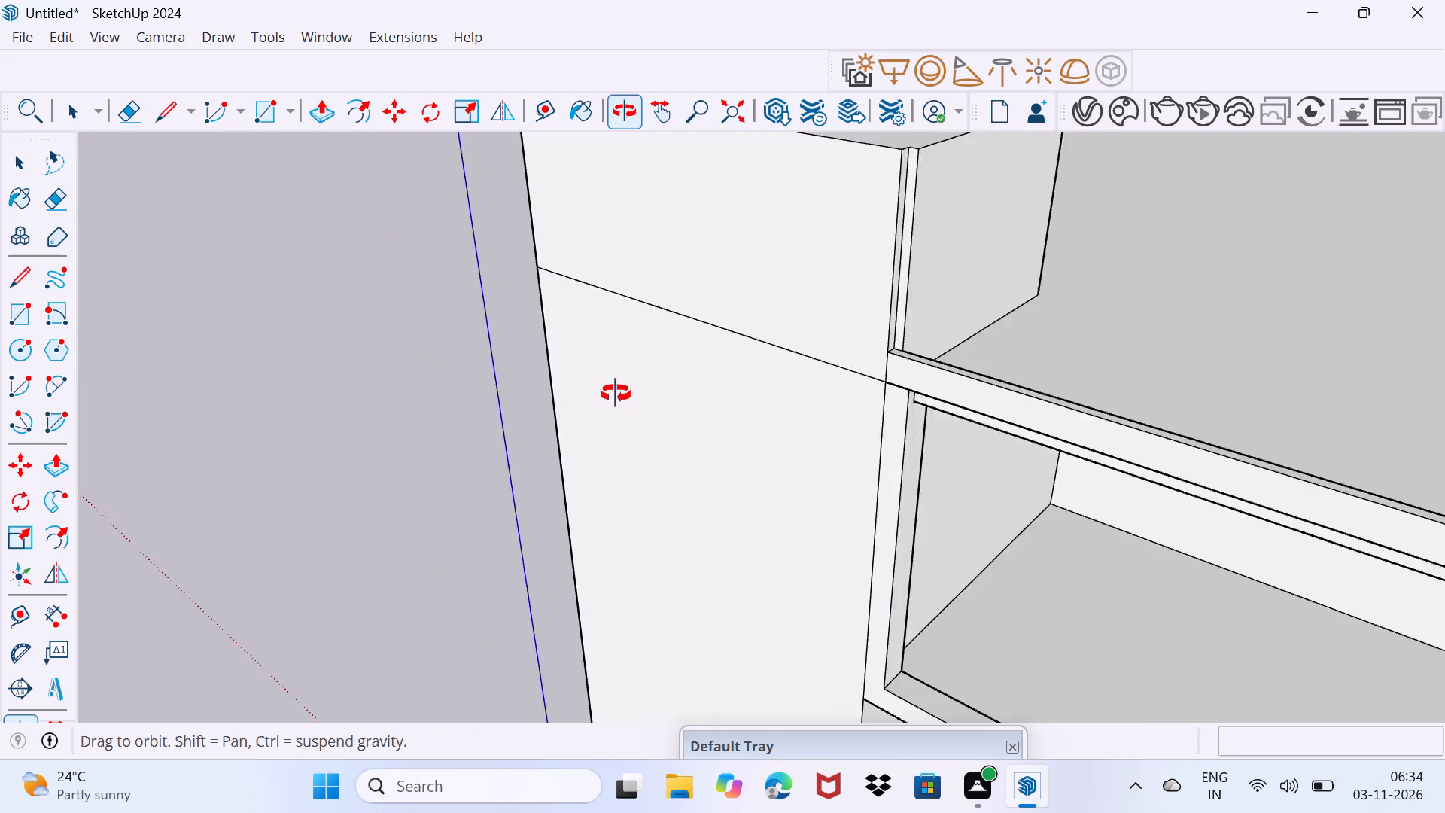
{"action": "middle_click_drag", "start_coordinate": [616, 394], "coordinate": [613, 394]}
{"action": "scroll", "coordinate": [730, 365], "scroll_direction": "down", "scroll_amount": 3}
{"action": "middle_click_drag", "start_coordinate": [932, 405], "coordinate": [751, 413]}
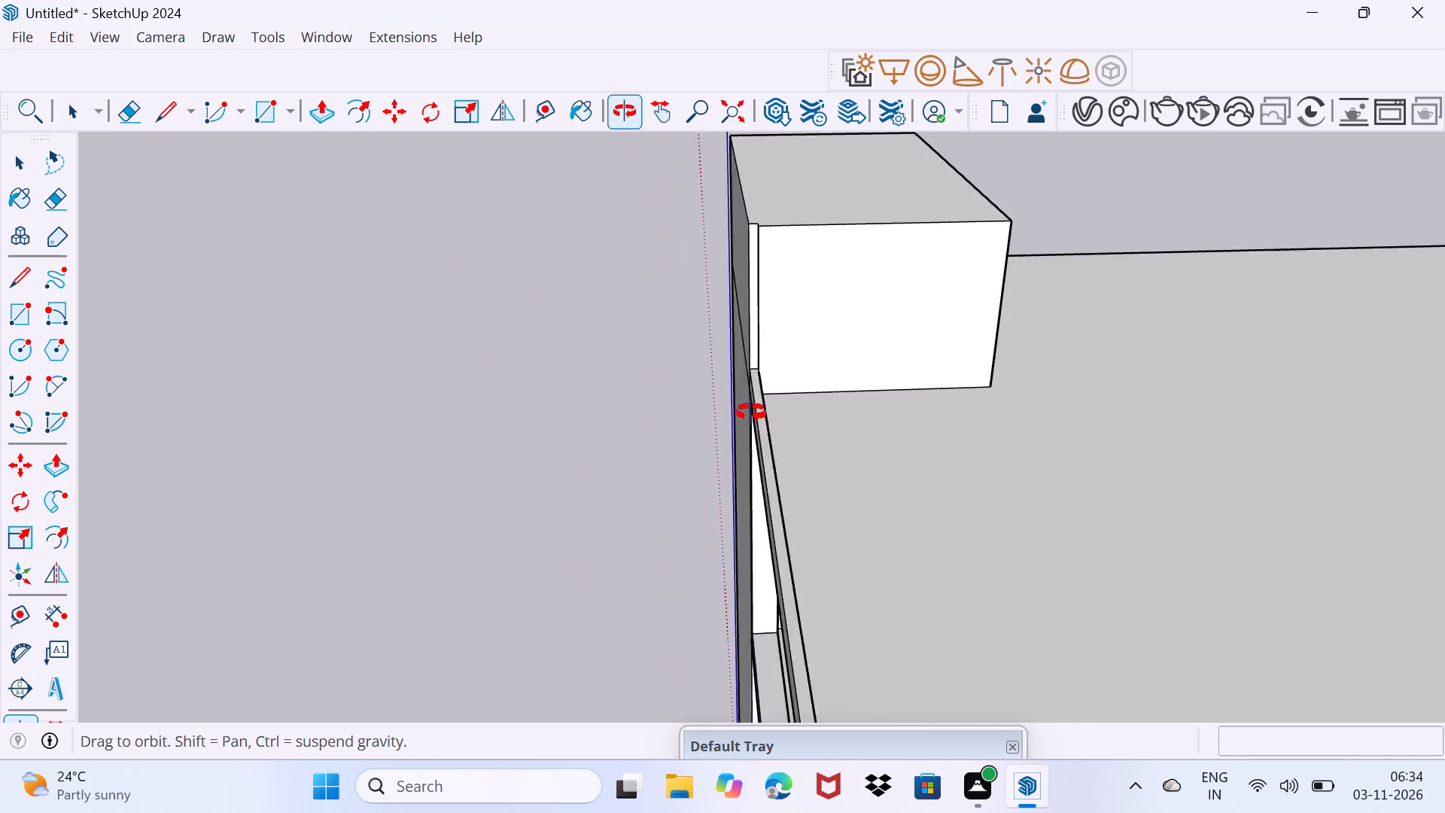
{"action": "middle_click_drag", "start_coordinate": [751, 413], "coordinate": [755, 410]}
{"action": "key", "text": "r"}
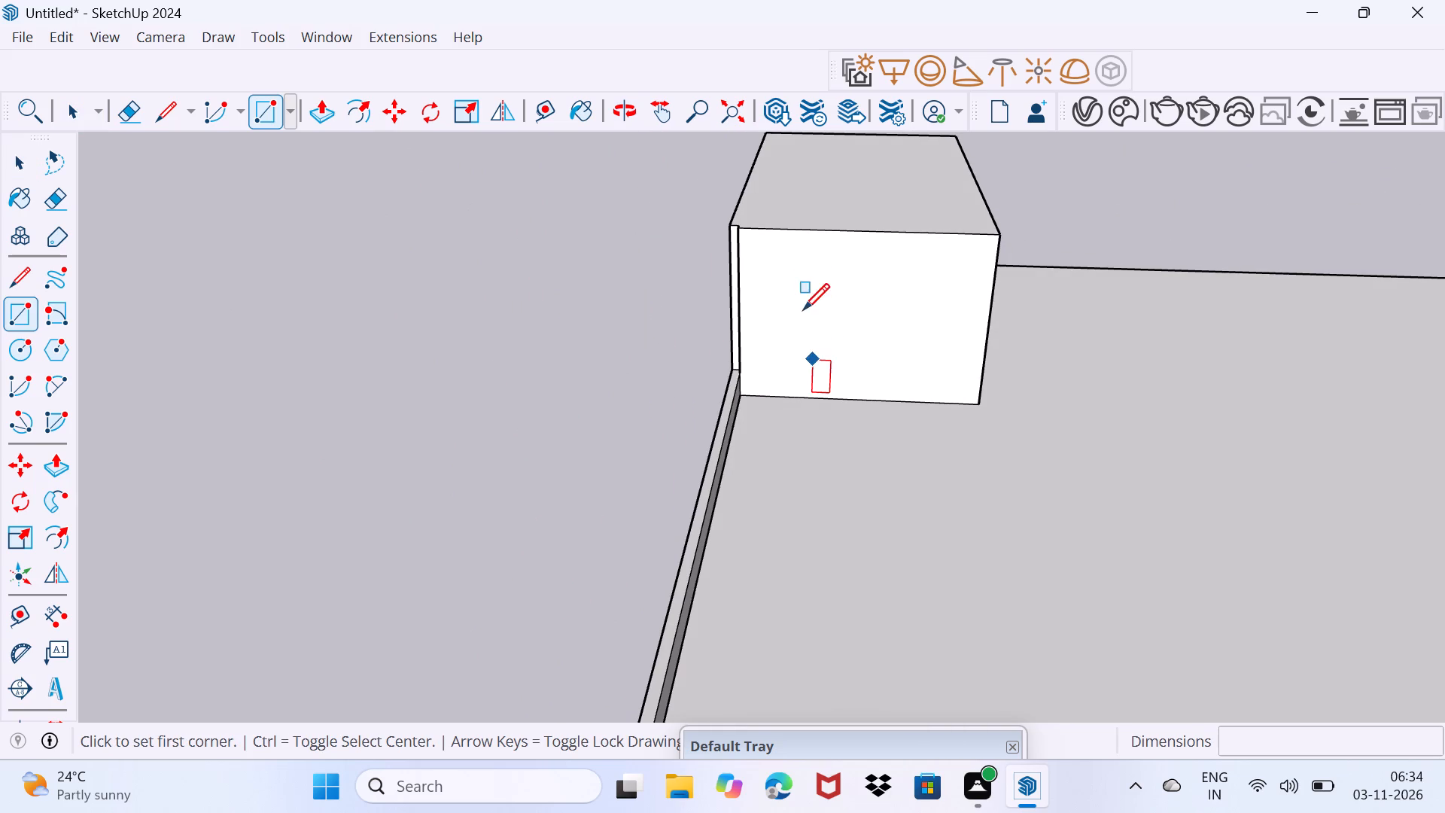
{"action": "left_click", "coordinate": [835, 239]}
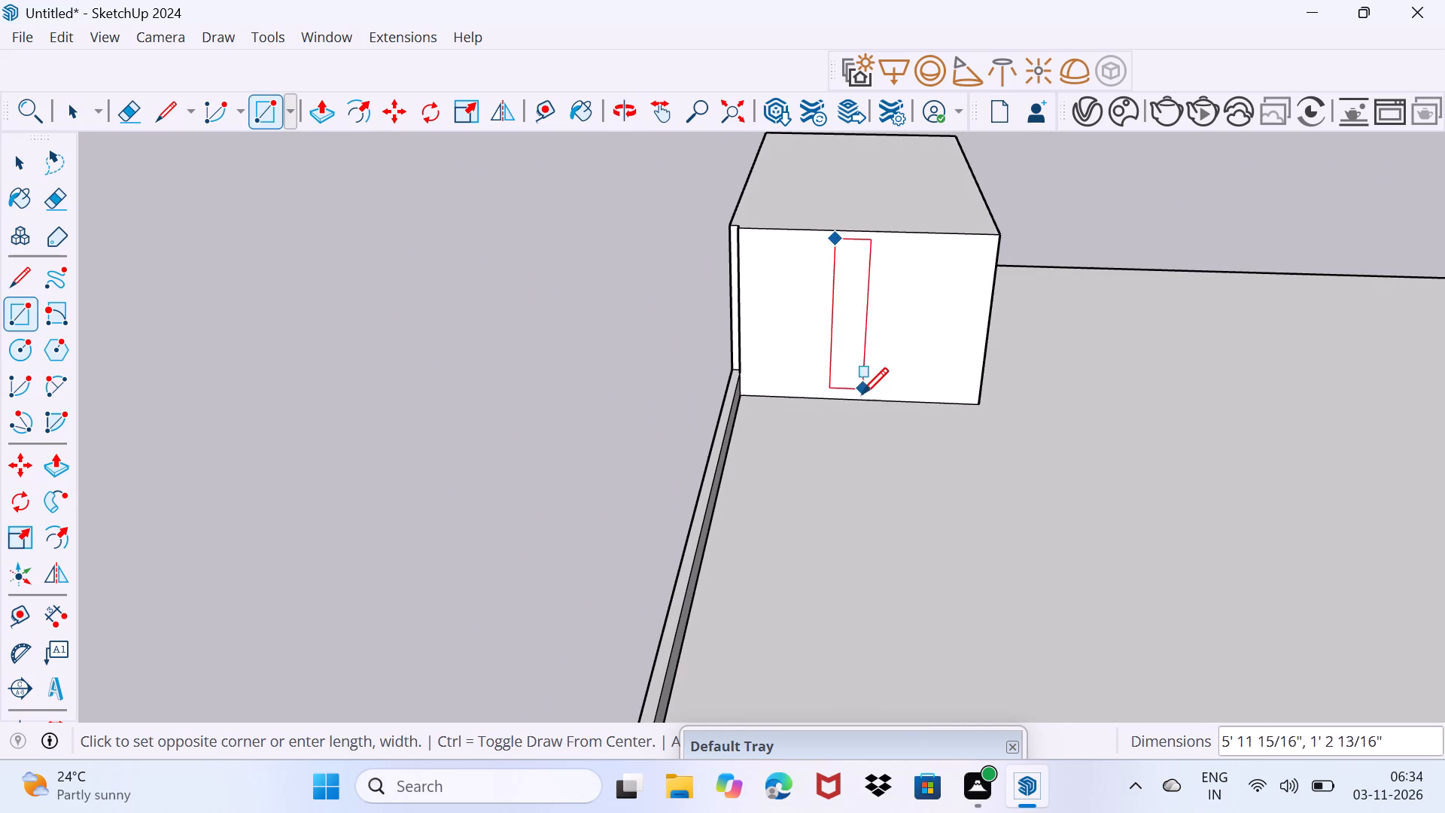
{"action": "left_click", "coordinate": [862, 398]}
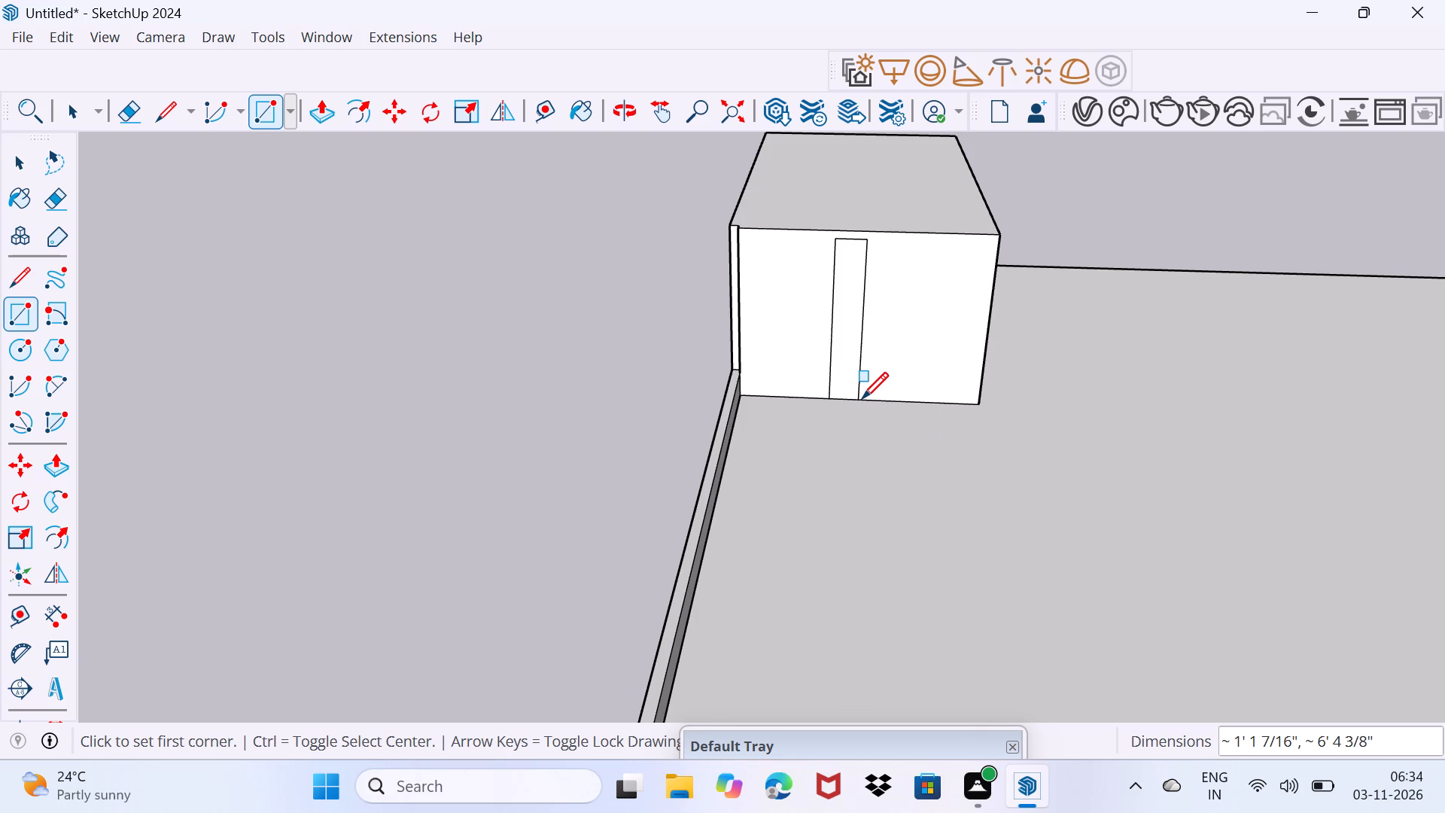
{"action": "key", "text": "space"}
Push/Pull the narrow rectangle about 29' 1 9/16" along the roof to form a parapet wall behind the front border.
{"action": "left_click", "coordinate": [846, 350]}
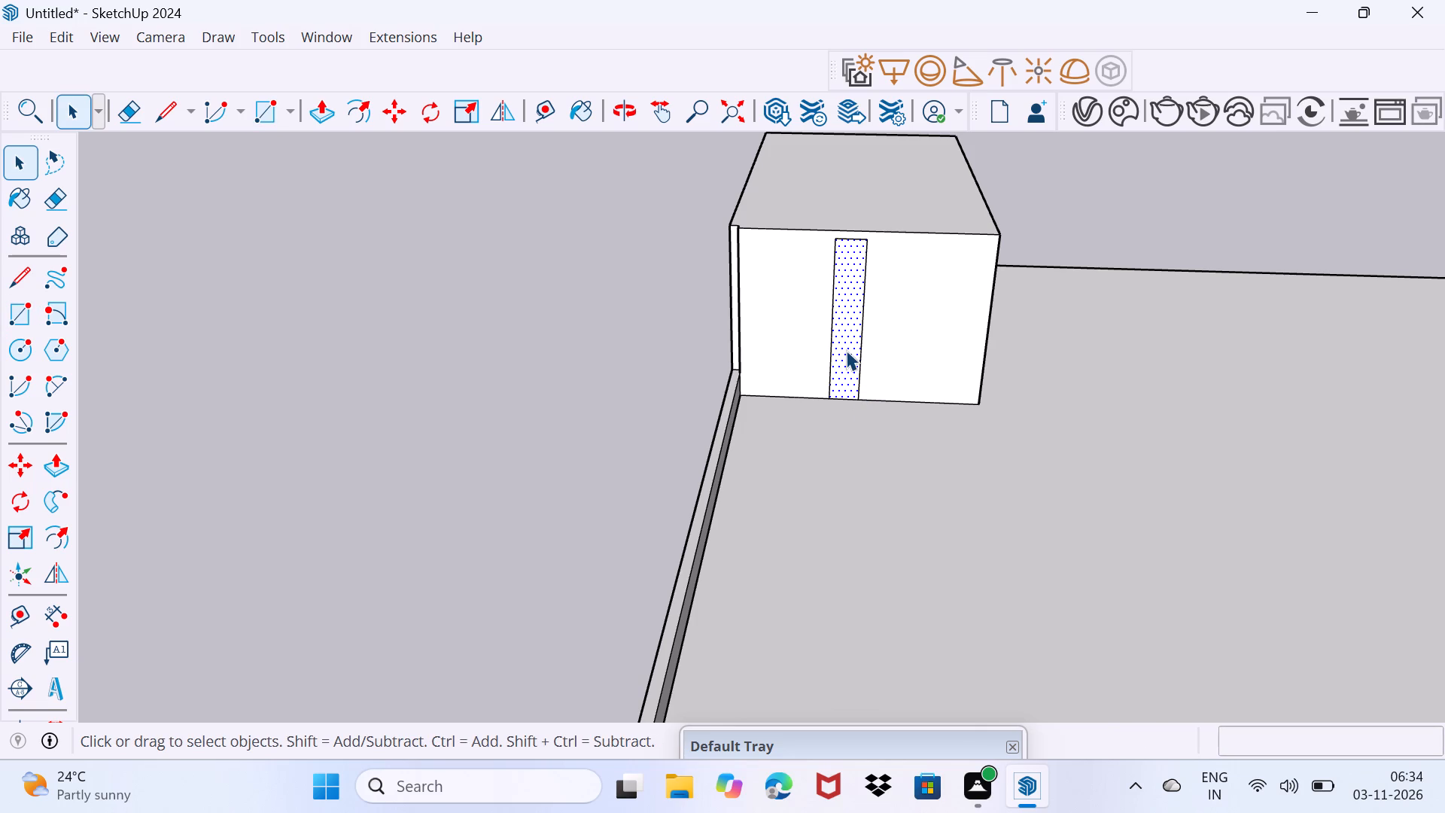
{"action": "key", "text": "p"}
{"action": "left_click", "coordinate": [846, 350]}
{"action": "scroll", "coordinate": [864, 419], "scroll_direction": "down", "scroll_amount": 12}
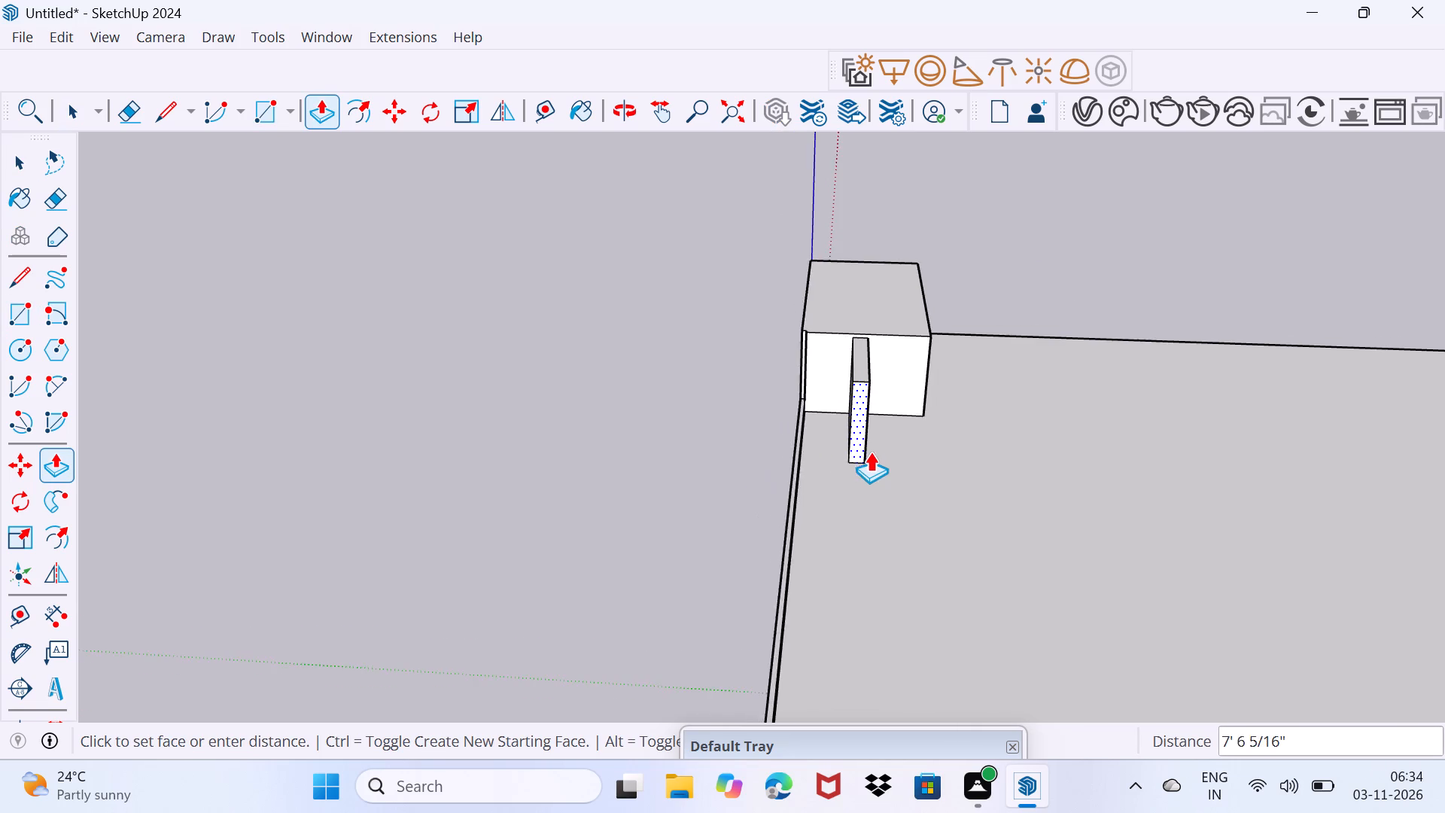
{"action": "left_click", "coordinate": [878, 589]}
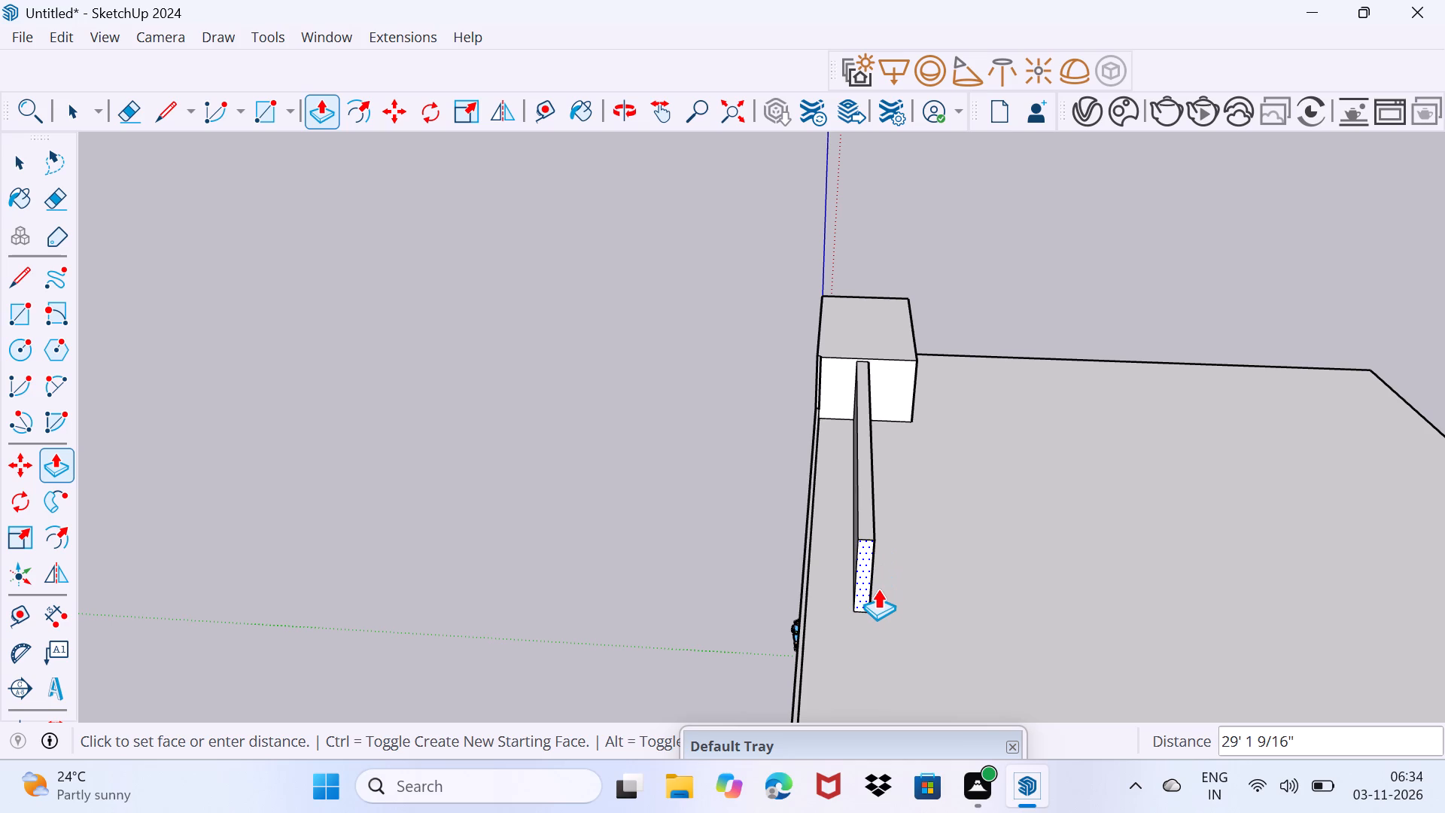
{"action": "key", "text": "space"}
{"action": "left_click_drag", "start_coordinate": [829, 596], "coordinate": [921, 549]}
Erase the horizontal seam line between the rooftop block and the front wall below it.
{"action": "middle_click_drag", "start_coordinate": [841, 552], "coordinate": [1060, 494]}
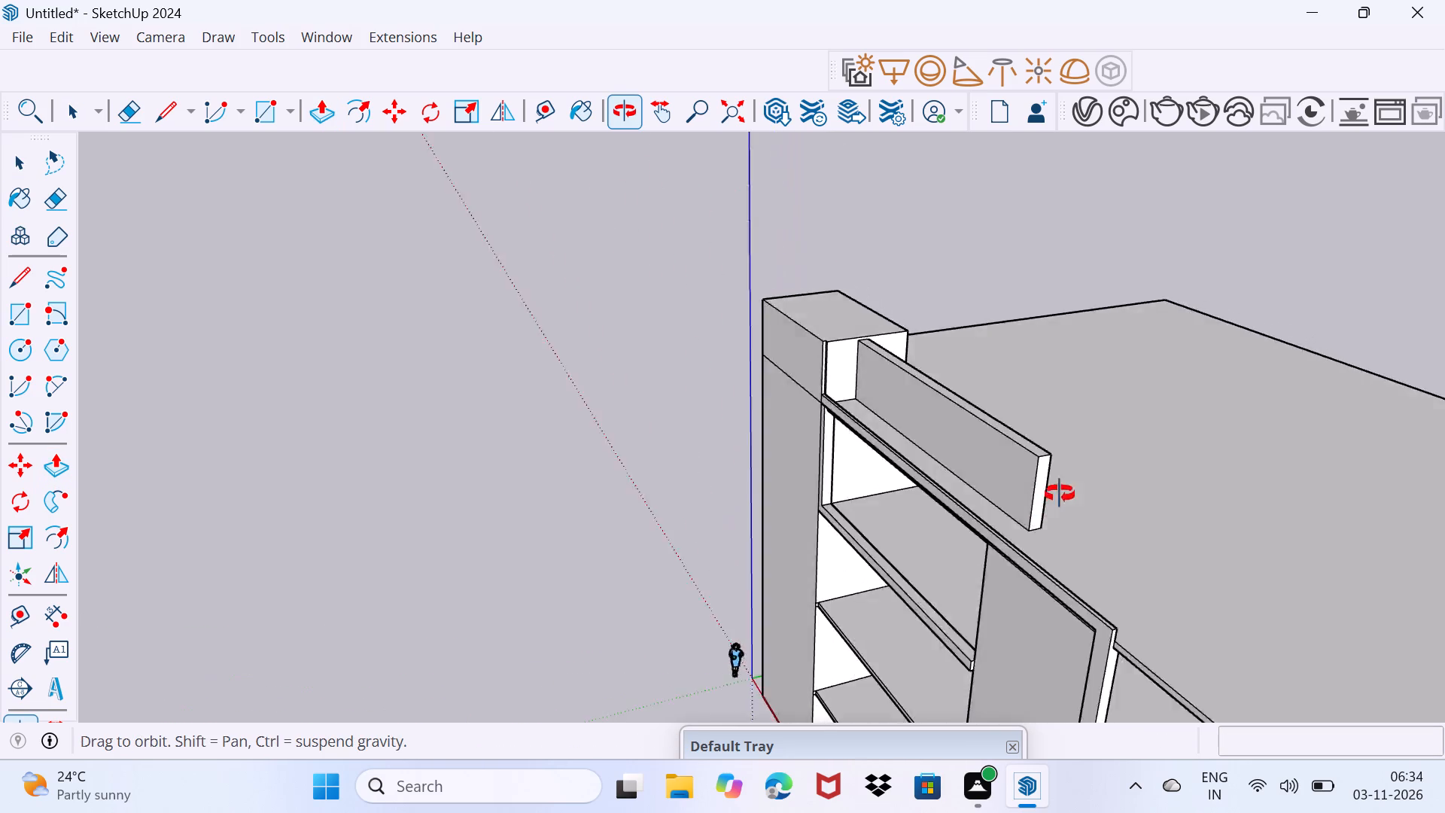
{"action": "middle_click_drag", "start_coordinate": [1060, 494], "coordinate": [1388, 456]}
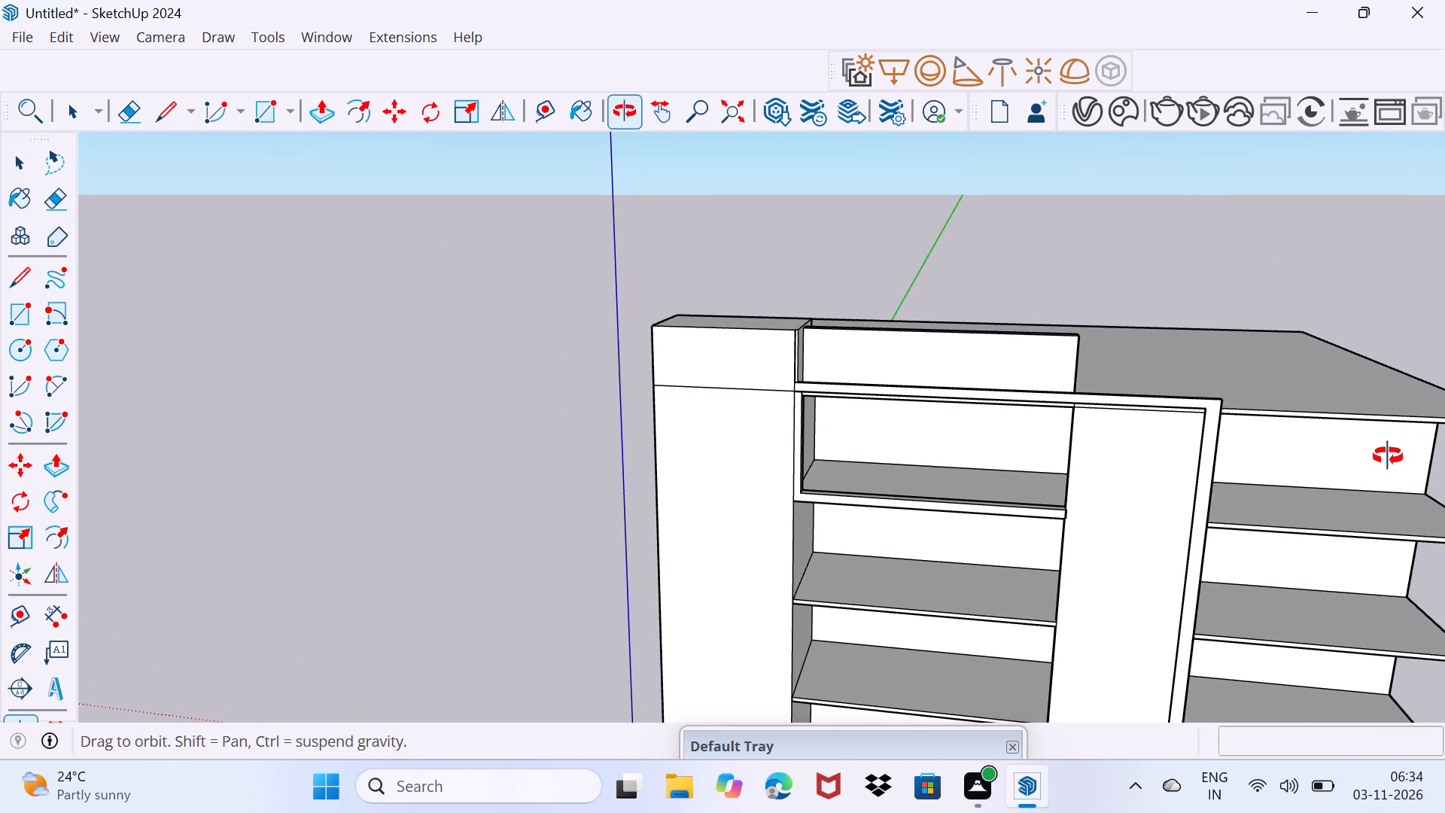
{"action": "middle_click_drag", "start_coordinate": [1388, 456], "coordinate": [1388, 455]}
{"action": "scroll", "coordinate": [690, 392], "scroll_direction": "up", "scroll_amount": 6}
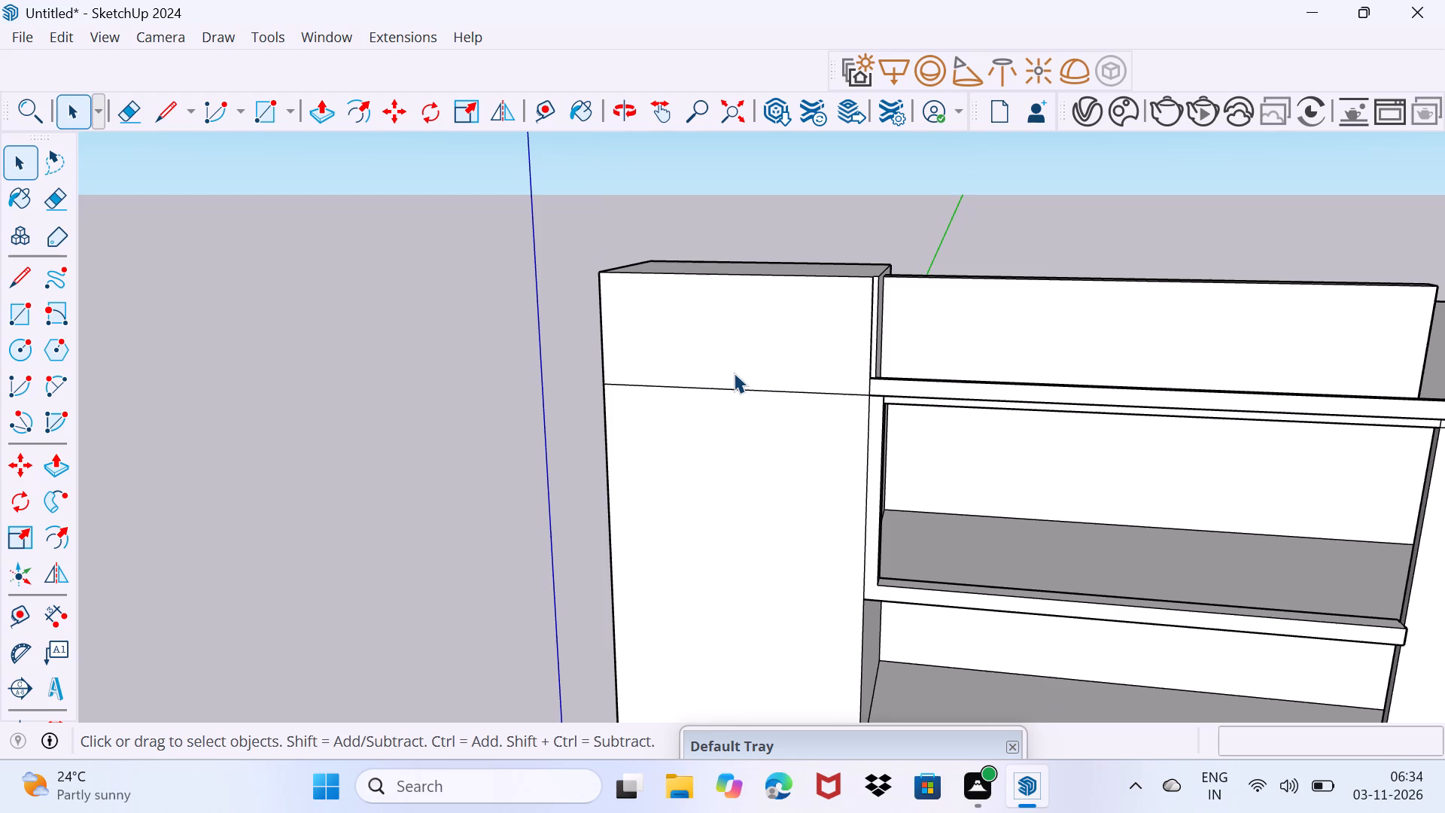
{"action": "key", "text": "e"}
{"action": "left_click_drag", "start_coordinate": [736, 379], "coordinate": [740, 387]}
{"action": "middle_click_drag", "start_coordinate": [738, 386], "coordinate": [788, 443]}
{"action": "key", "text": "space"}
Push/Pull the rooftop block's top face up 8 1/16".
{"action": "left_click", "coordinate": [761, 264]}
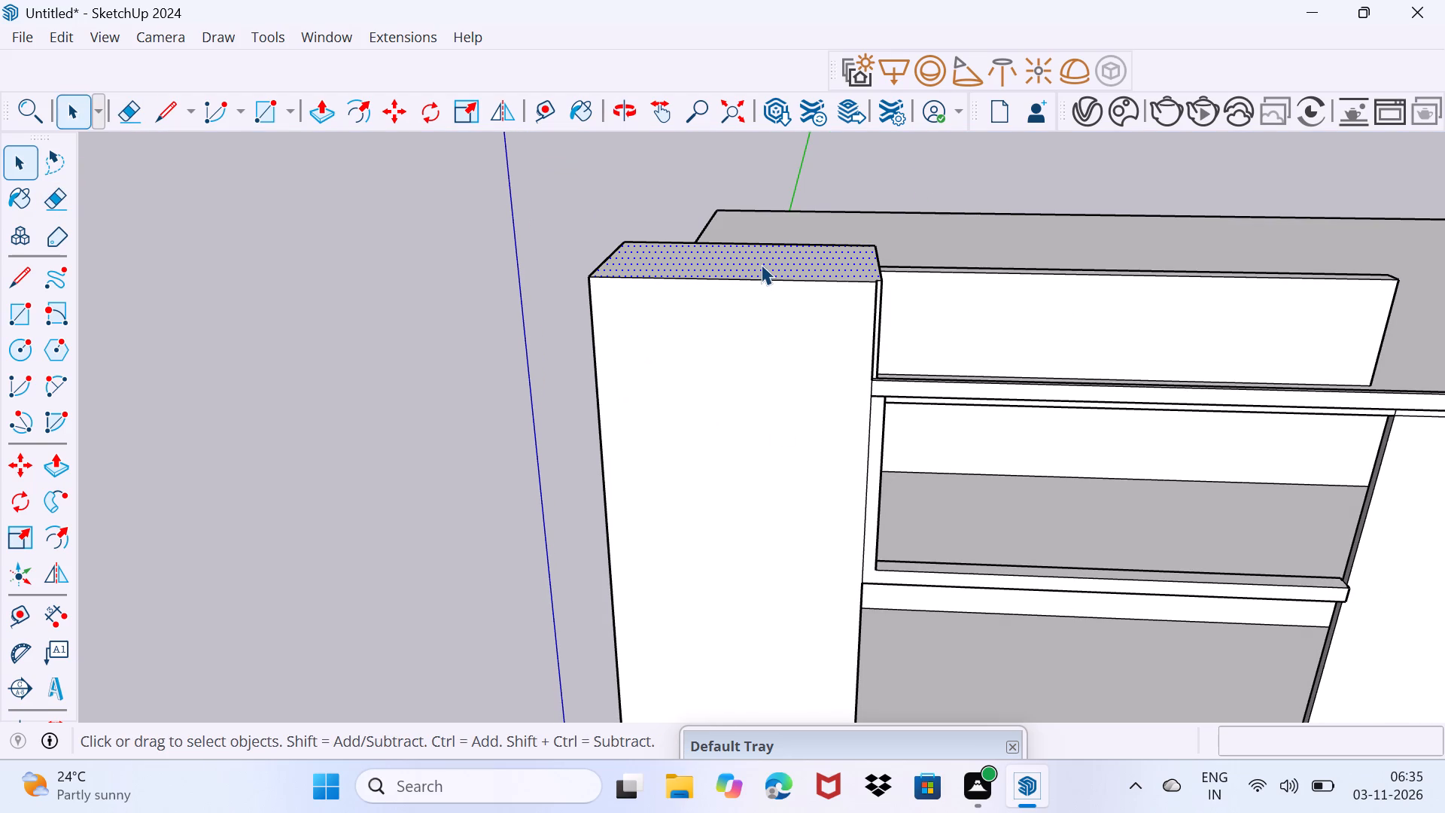
{"action": "key", "text": "p"}
{"action": "left_click", "coordinate": [761, 264]}
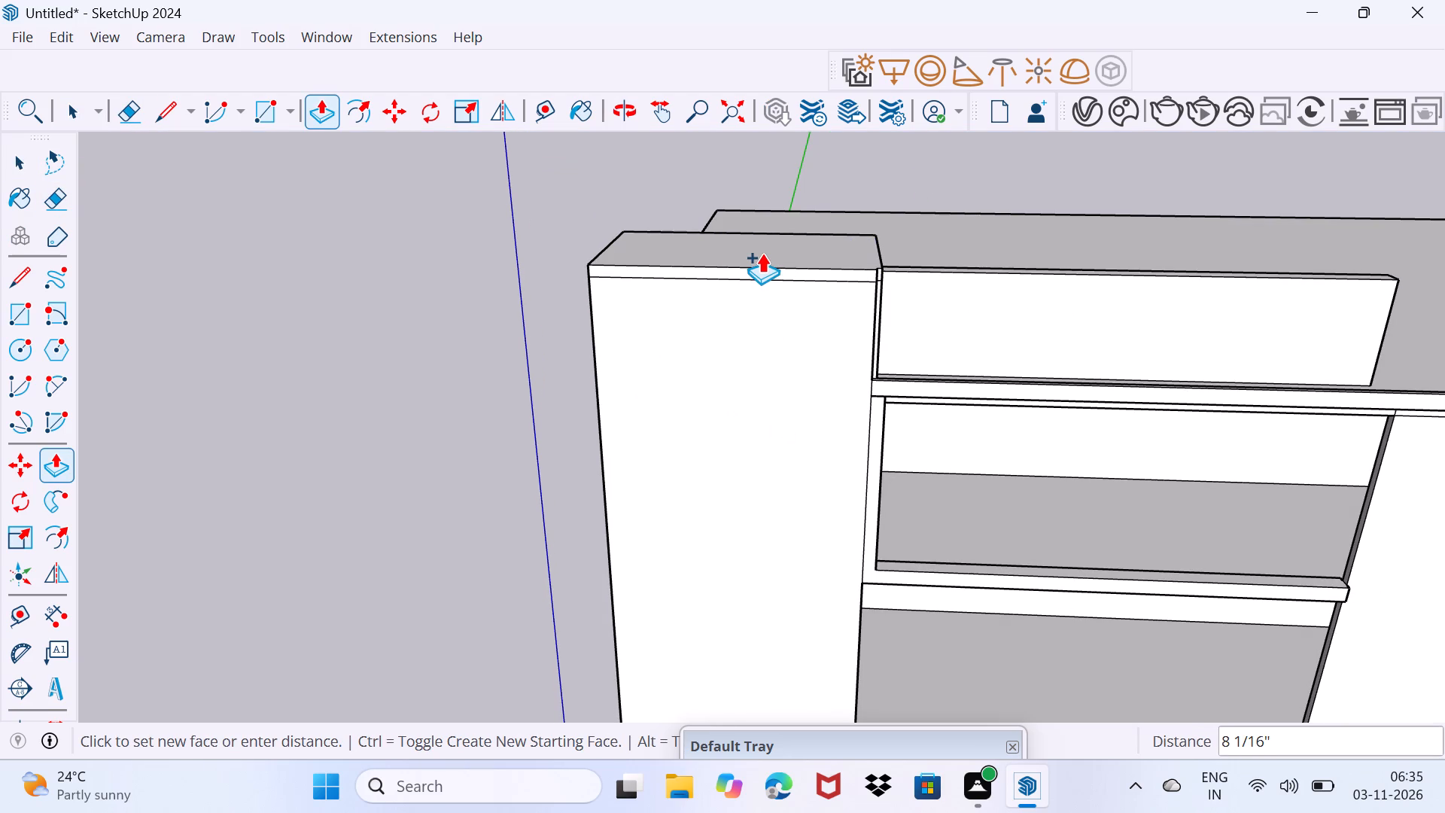
{"action": "left_click", "coordinate": [762, 253]}
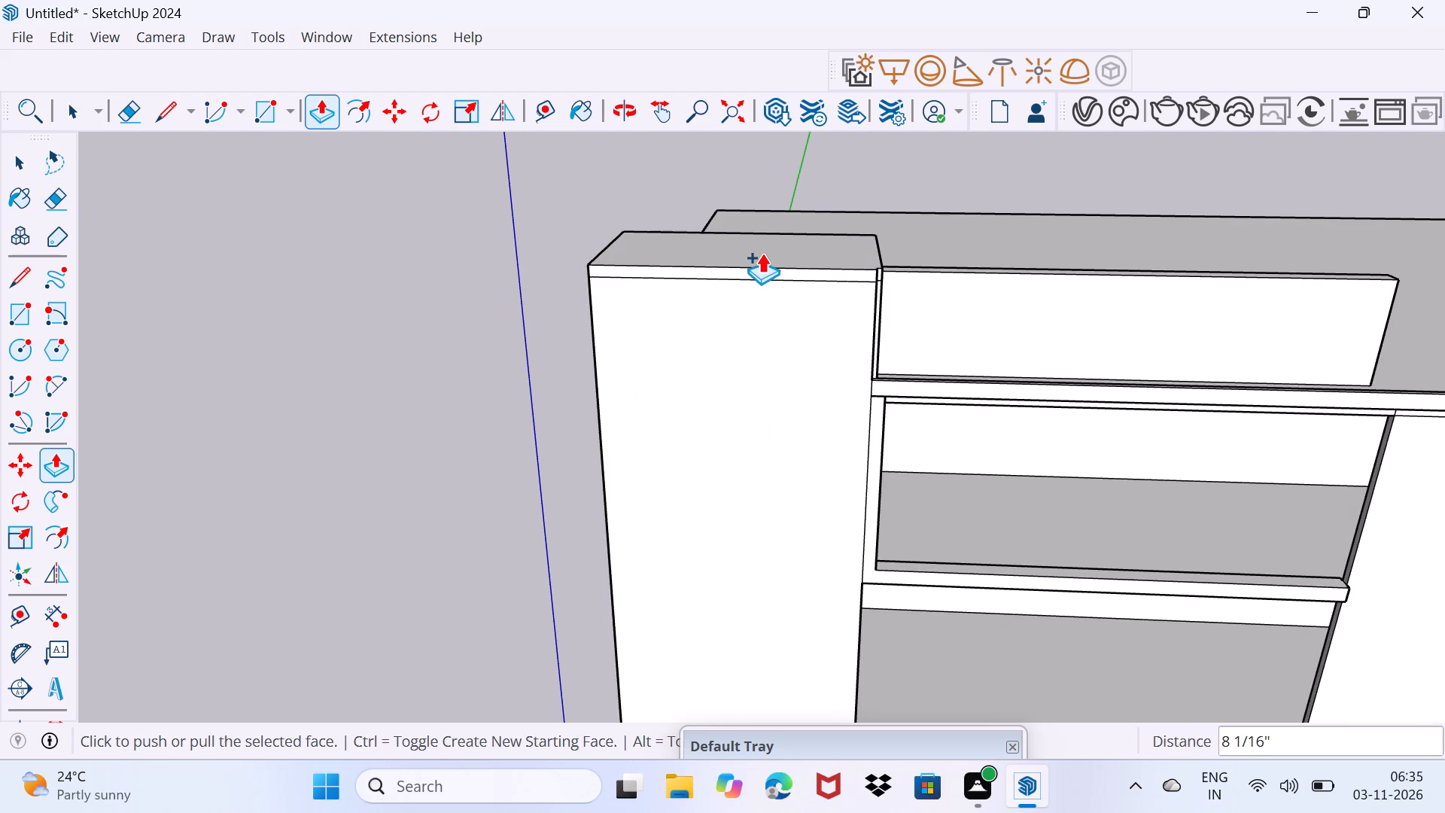
{"action": "key", "text": "space"}
{"action": "left_click_drag", "start_coordinate": [728, 328], "coordinate": [784, 285]}
Push/Pull the narrow recessed vertical strip at the rooftop block's inner front corner out 4", flush with the block's front face.
{"action": "middle_click_drag", "start_coordinate": [814, 276], "coordinate": [574, 266]}
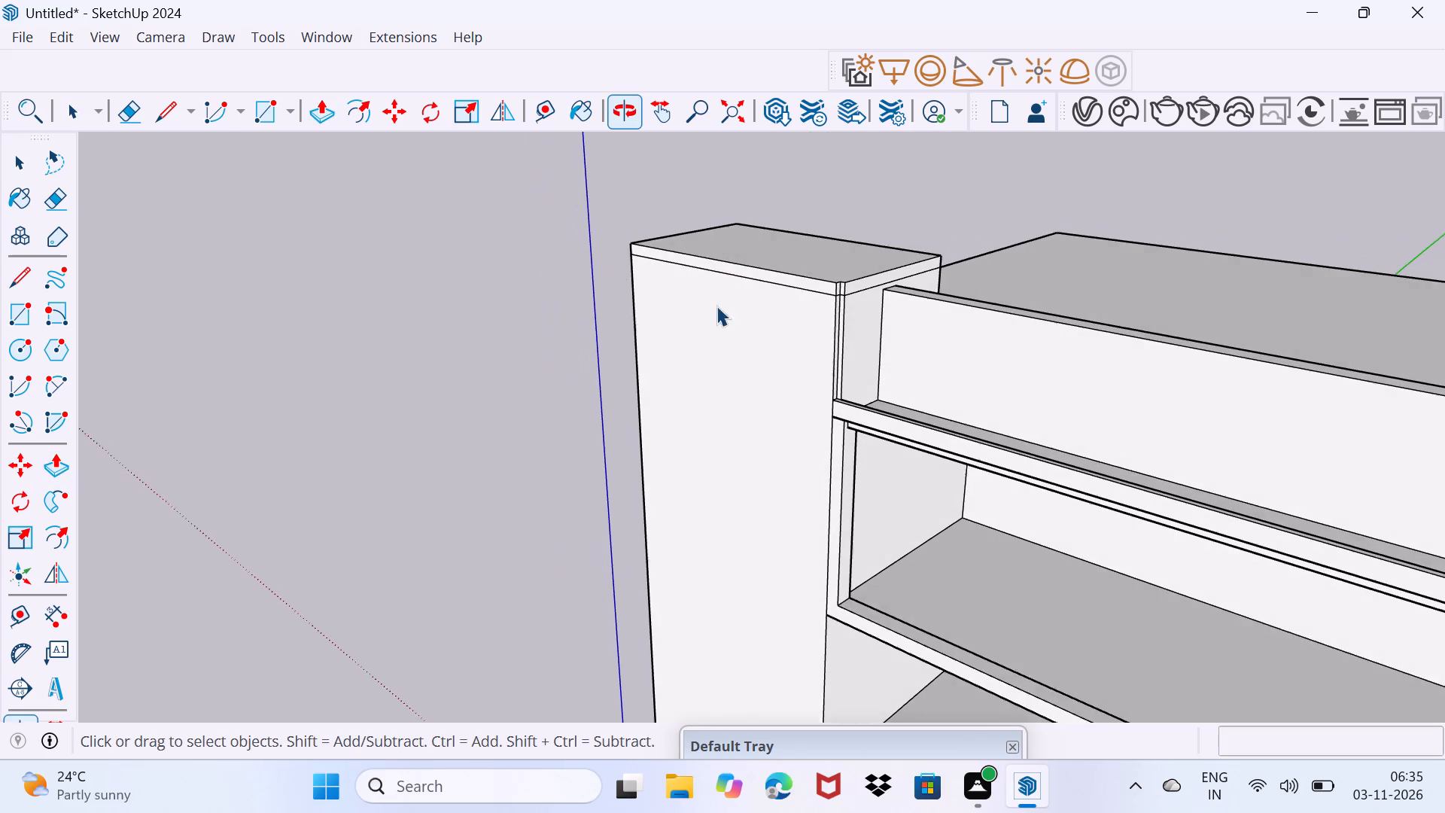
{"action": "scroll", "coordinate": [800, 349], "scroll_direction": "up", "scroll_amount": 4}
{"action": "scroll", "coordinate": [796, 432], "scroll_direction": "up", "scroll_amount": 9}
{"action": "middle_click_drag", "start_coordinate": [862, 416], "coordinate": [880, 545]}
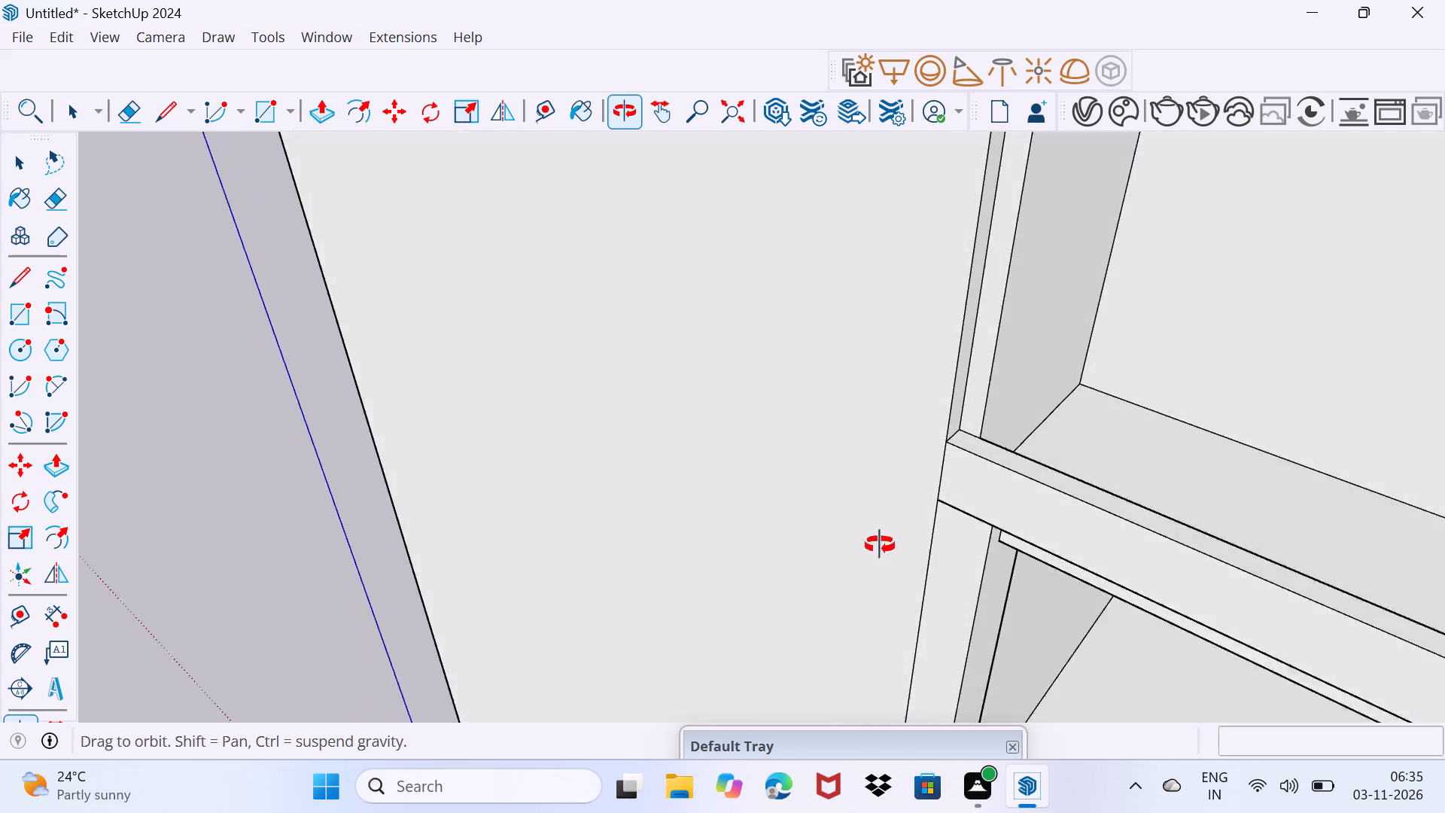
{"action": "middle_click_drag", "start_coordinate": [880, 545], "coordinate": [890, 569]}
{"action": "left_click", "coordinate": [979, 416]}
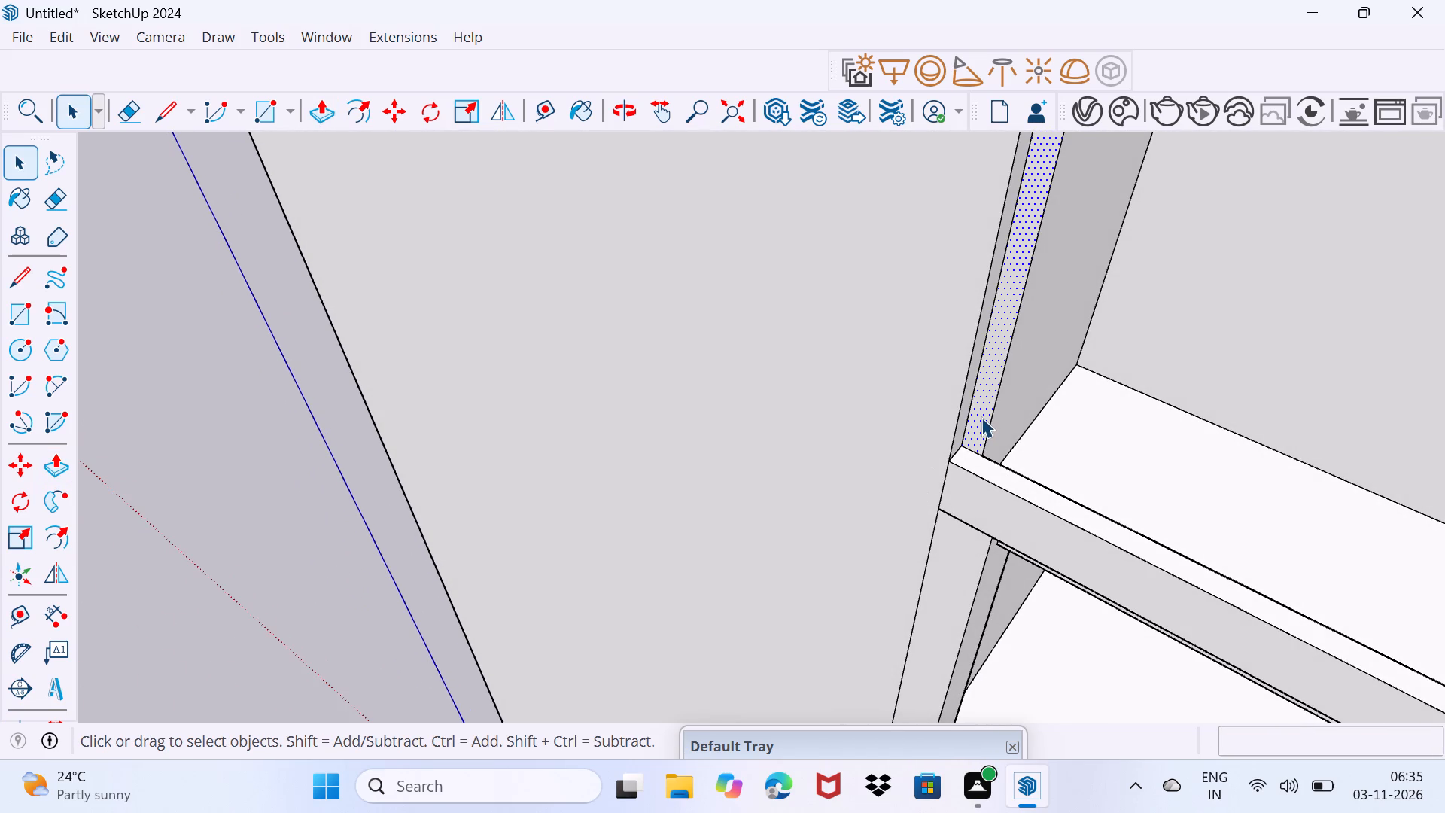
{"action": "key", "text": "p"}
{"action": "left_click", "coordinate": [981, 417]}
{"action": "left_click", "coordinate": [914, 411]}
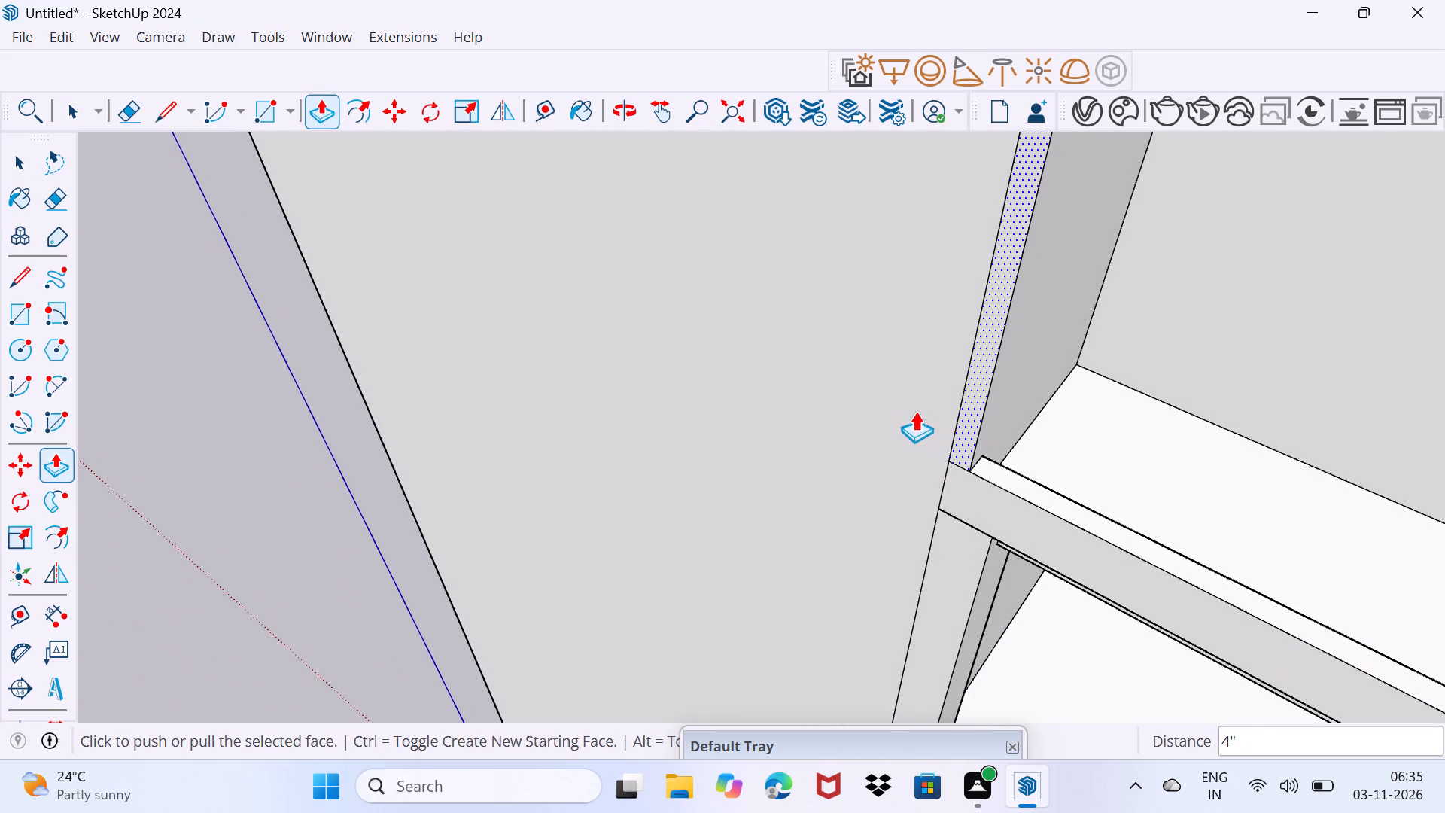
{"action": "key", "text": "space"}
{"action": "left_click_drag", "start_coordinate": [875, 444], "coordinate": [976, 376]}
Erase the vertical seam line between the extended strip and the rooftop block's front face.
{"action": "key", "text": "r"}
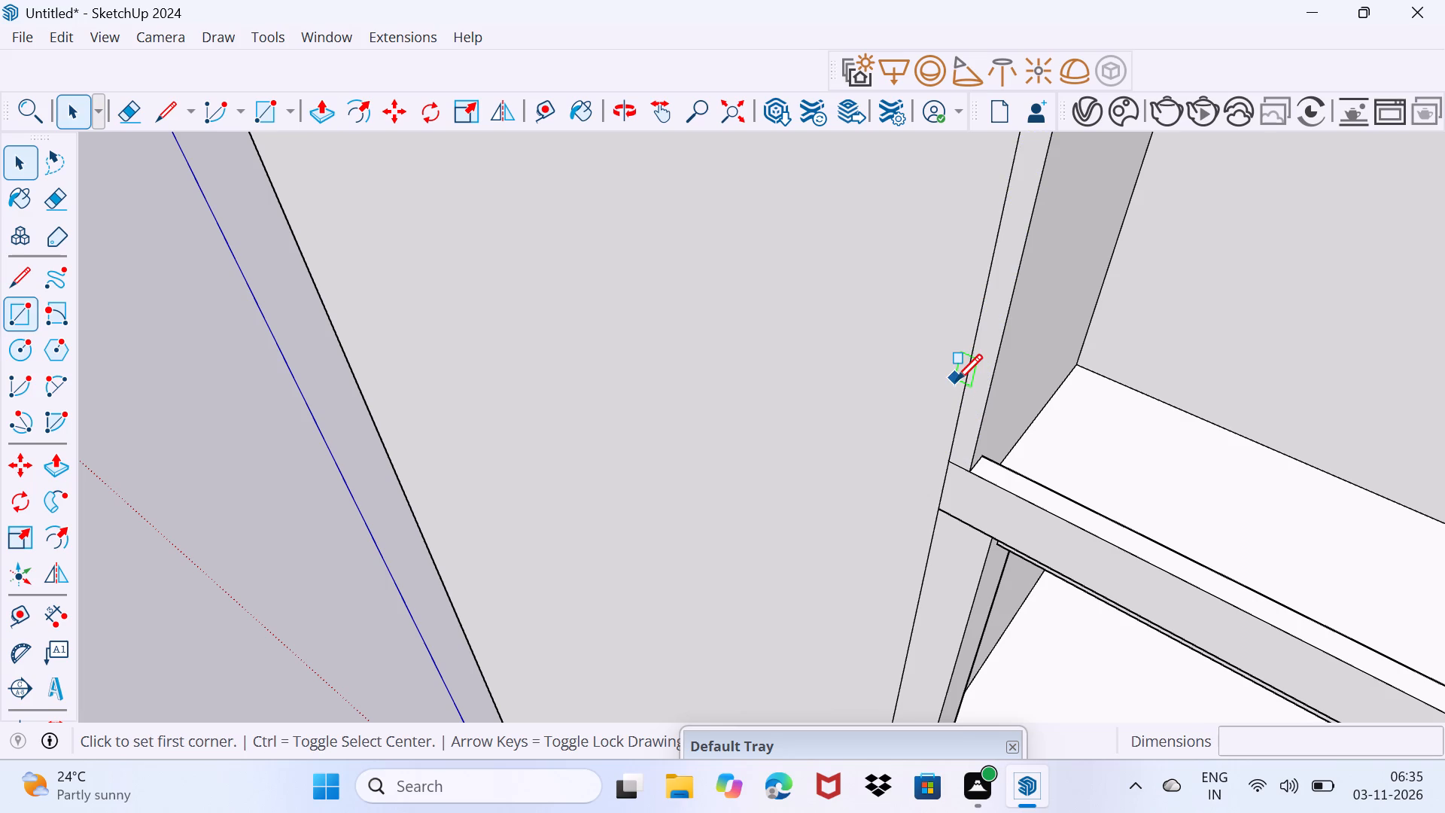
{"action": "key", "text": "e"}
{"action": "left_click", "coordinate": [967, 376]}
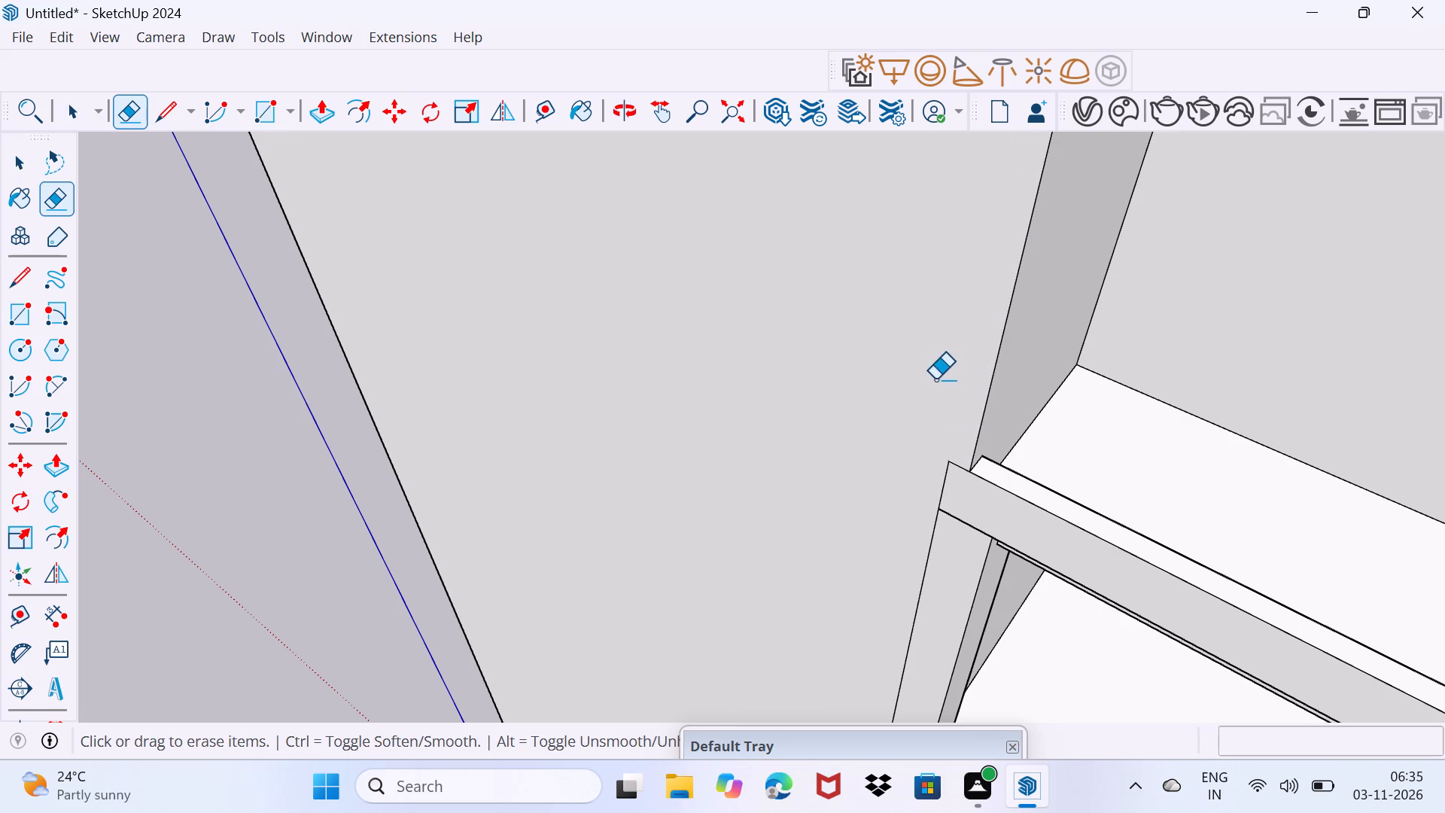
{"action": "scroll", "coordinate": [935, 379], "scroll_direction": "down", "scroll_amount": 12}
{"action": "scroll", "coordinate": [967, 302], "scroll_direction": "up", "scroll_amount": 9}
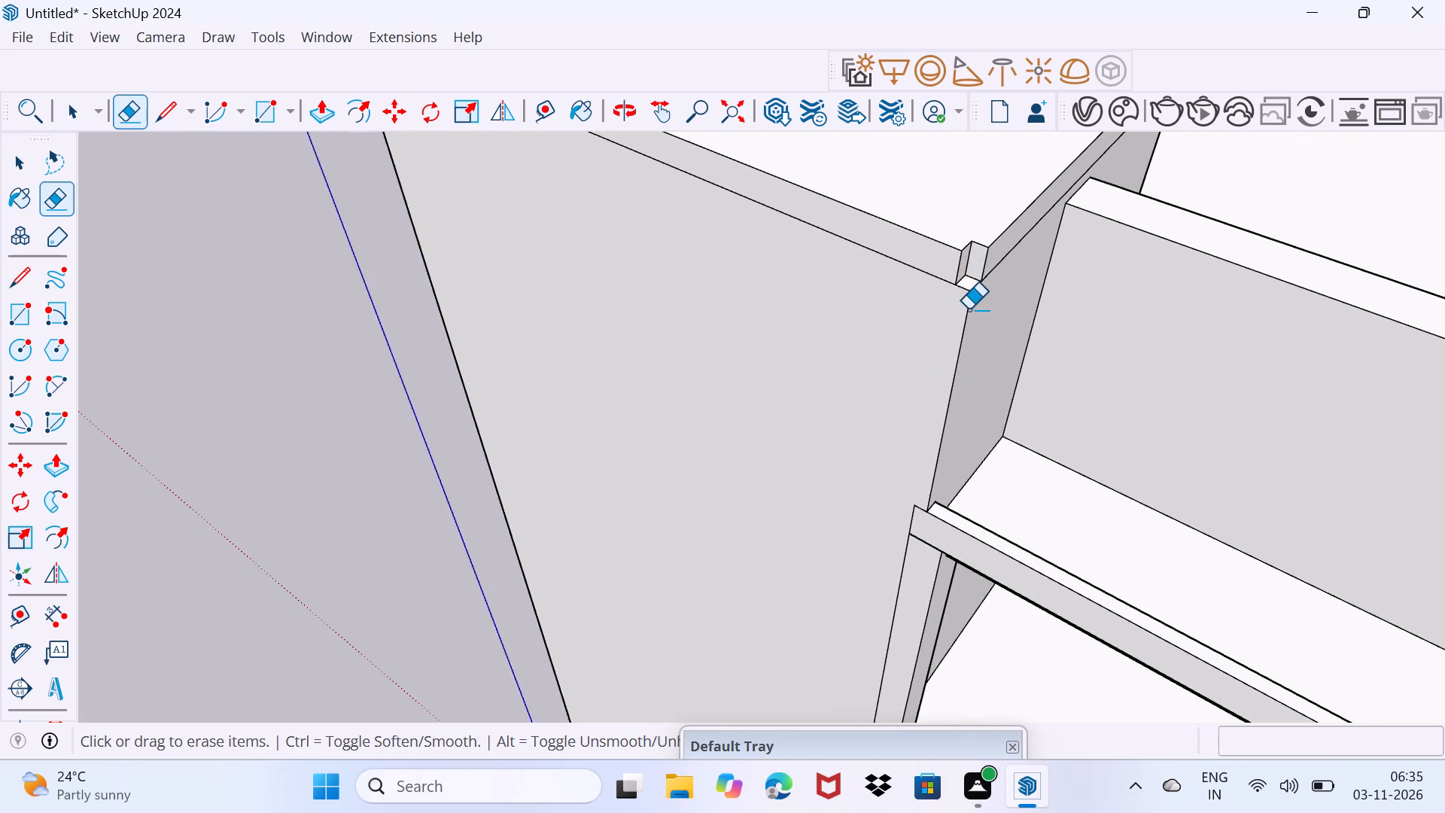
Push/Pull the small recessed face at the inner front corner of the rooftop block's top band out 4 1/4", flush with its front.
{"action": "scroll", "coordinate": [969, 309], "scroll_direction": "up", "scroll_amount": 4}
{"action": "key", "text": "space"}
{"action": "left_click", "coordinate": [979, 230]}
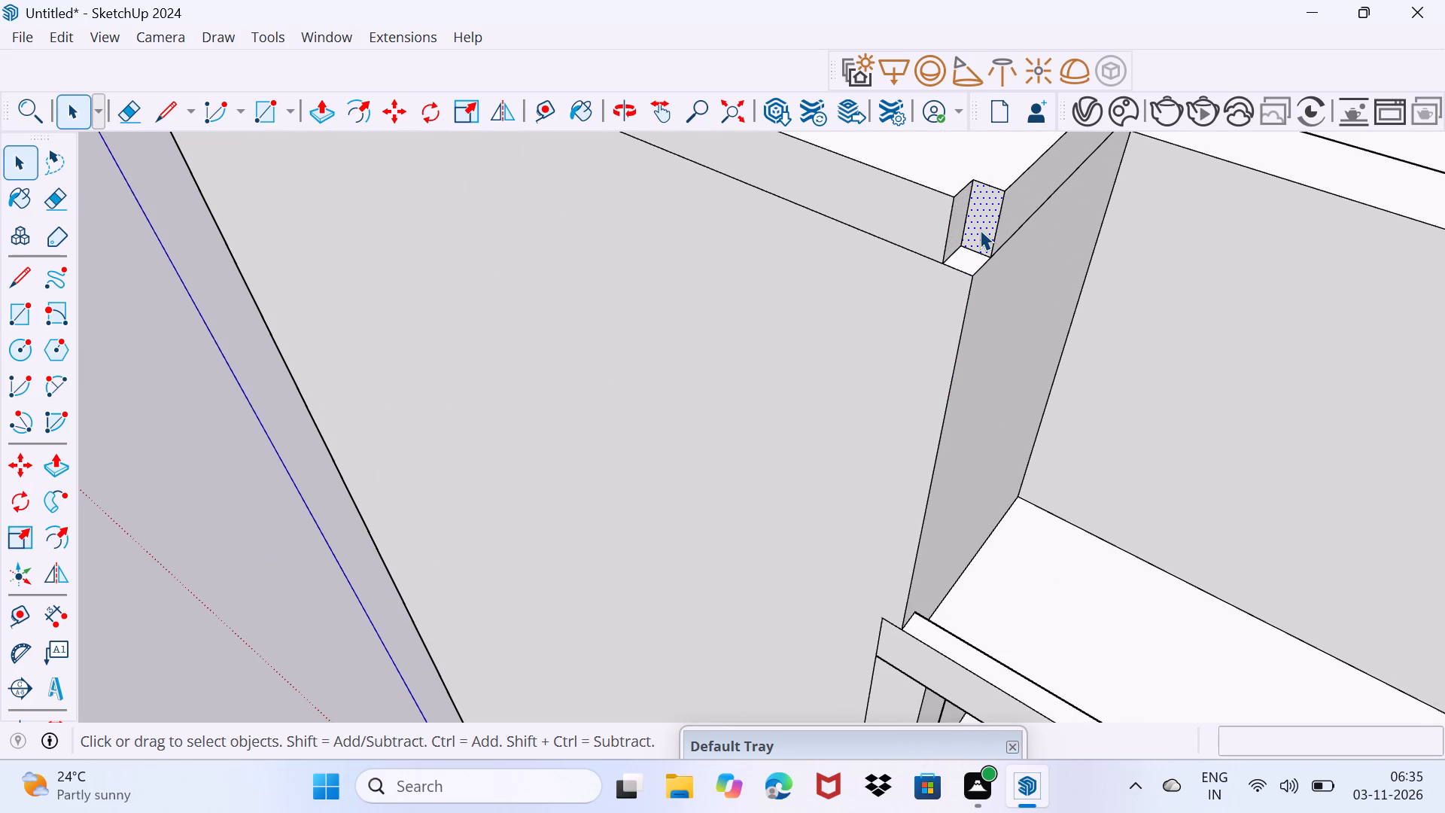
{"action": "key", "text": "p"}
{"action": "left_click", "coordinate": [980, 230]}
{"action": "left_click", "coordinate": [925, 239]}
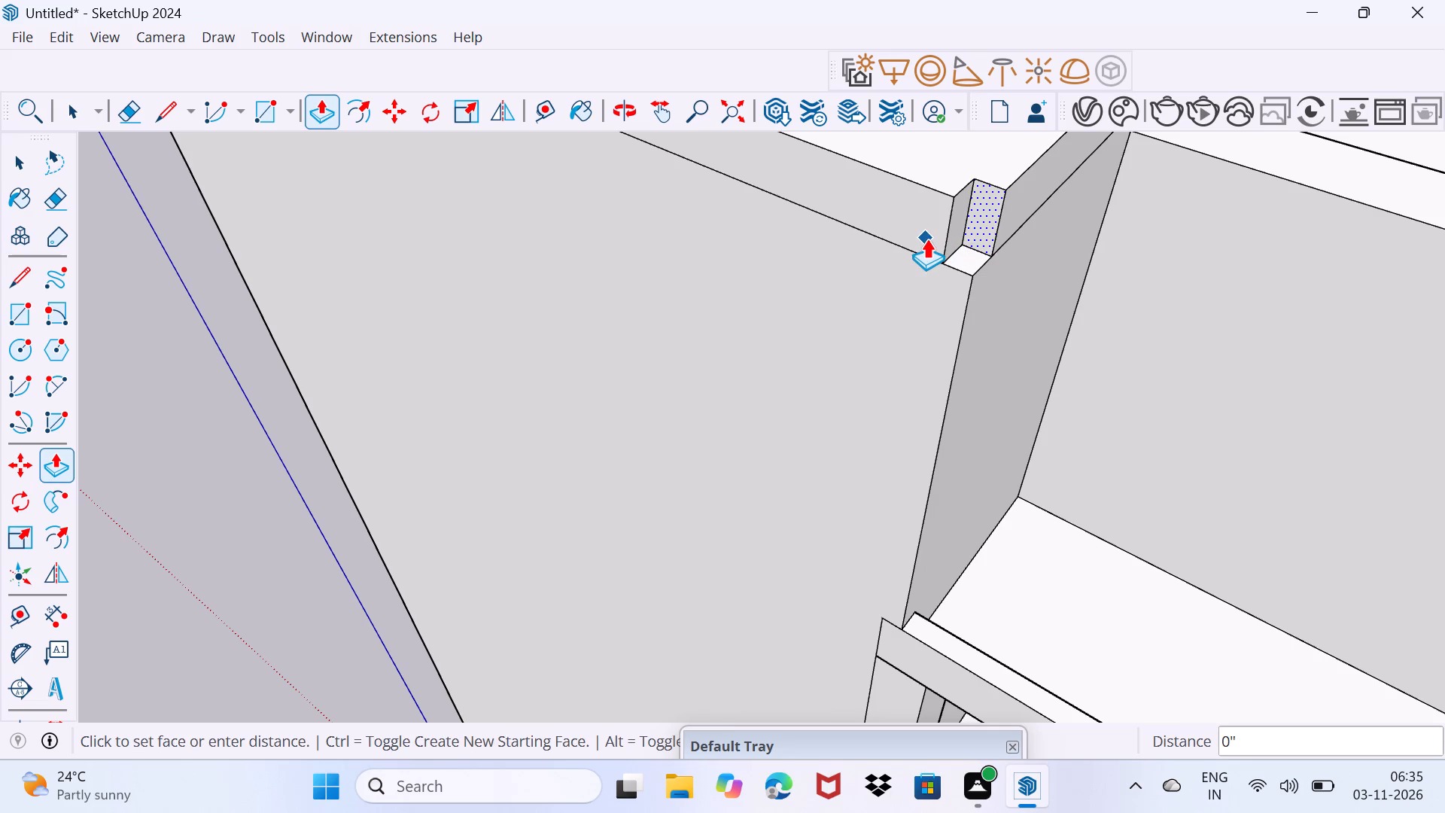
{"action": "key", "text": "space"}
{"action": "left_click_drag", "start_coordinate": [926, 240], "coordinate": [933, 236]}
{"action": "left_click", "coordinate": [978, 218]}
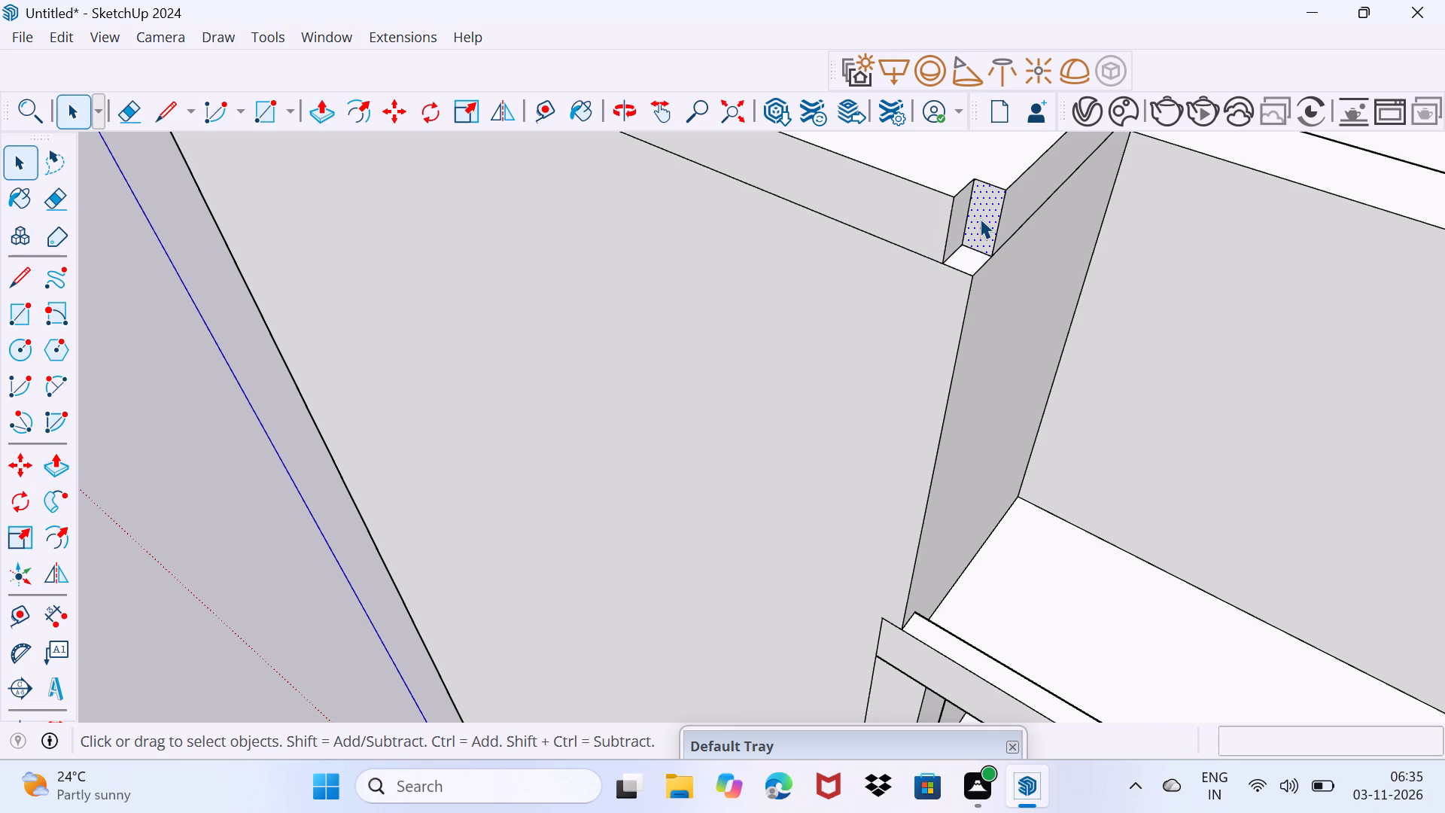
{"action": "key", "text": "p"}
{"action": "left_click", "coordinate": [980, 218]}
{"action": "left_click", "coordinate": [923, 224]}
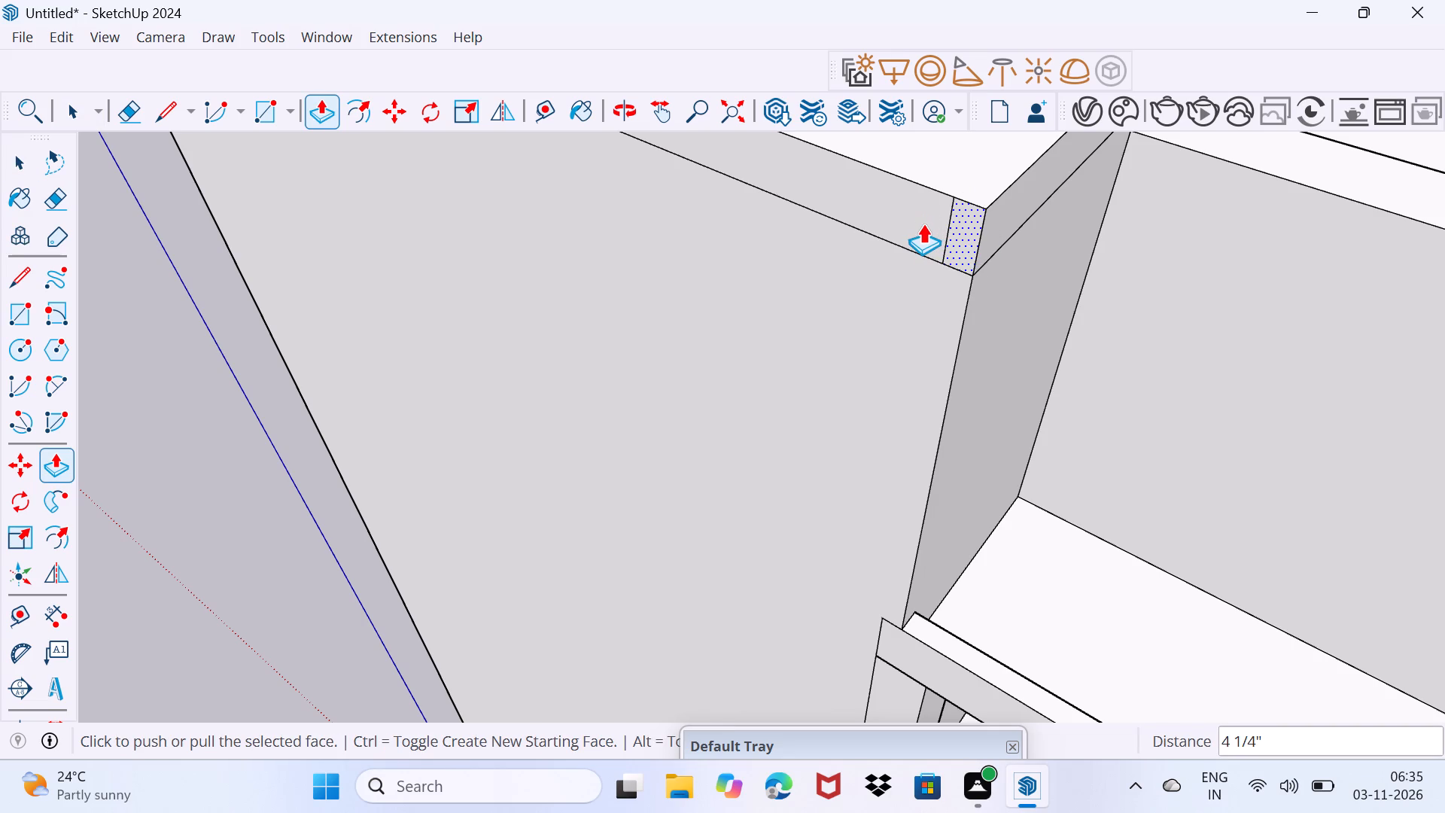
{"action": "key", "text": "space"}
{"action": "type", "text": "c"}
{"action": "key", "text": "space"}
{"action": "left_click_drag", "start_coordinate": [868, 331], "coordinate": [926, 309]}
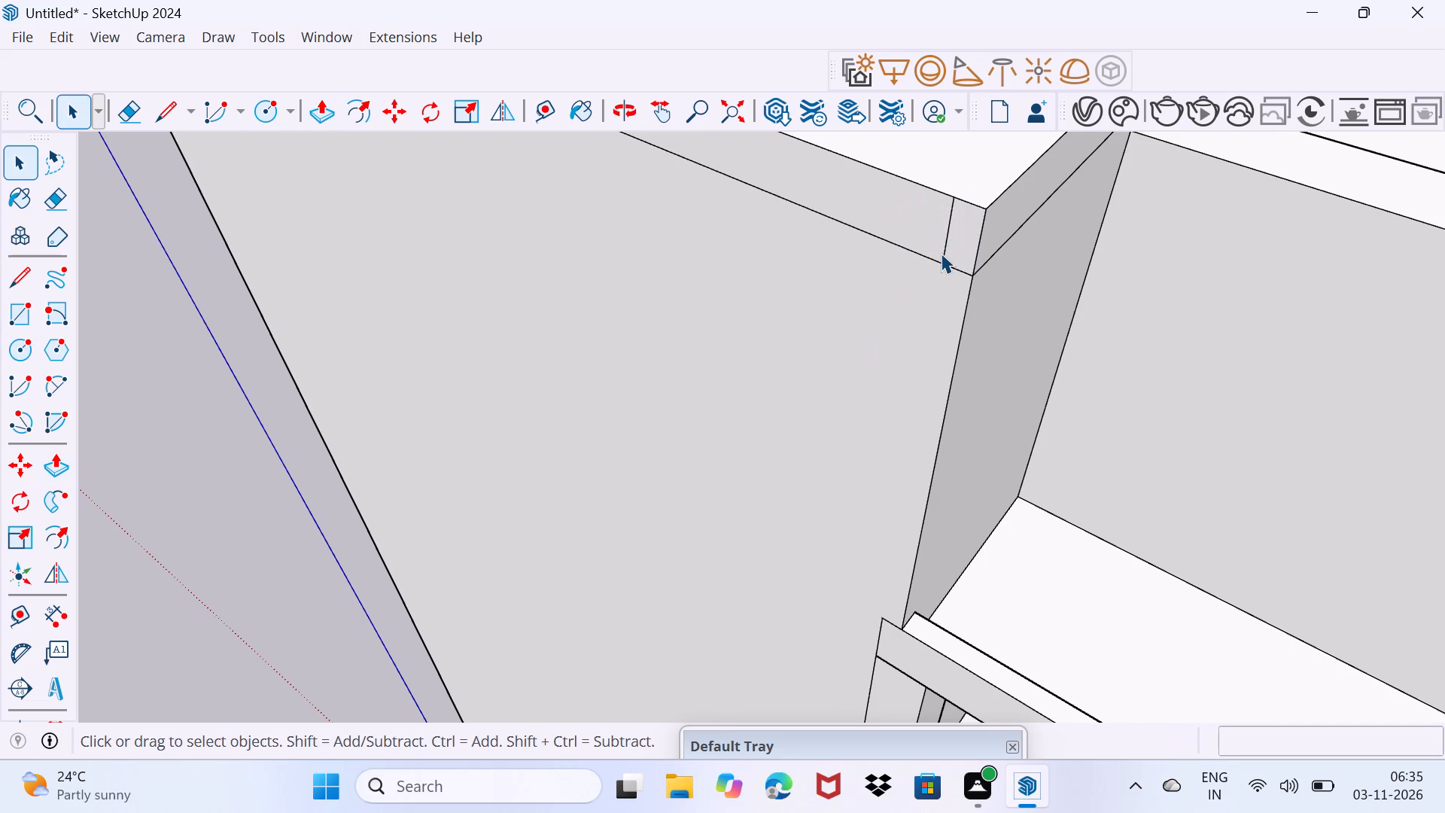
Erase the short vertical seam line near the inner front corner of the rooftop block's top band.
{"action": "key", "text": "e"}
{"action": "left_click", "coordinate": [950, 238]}
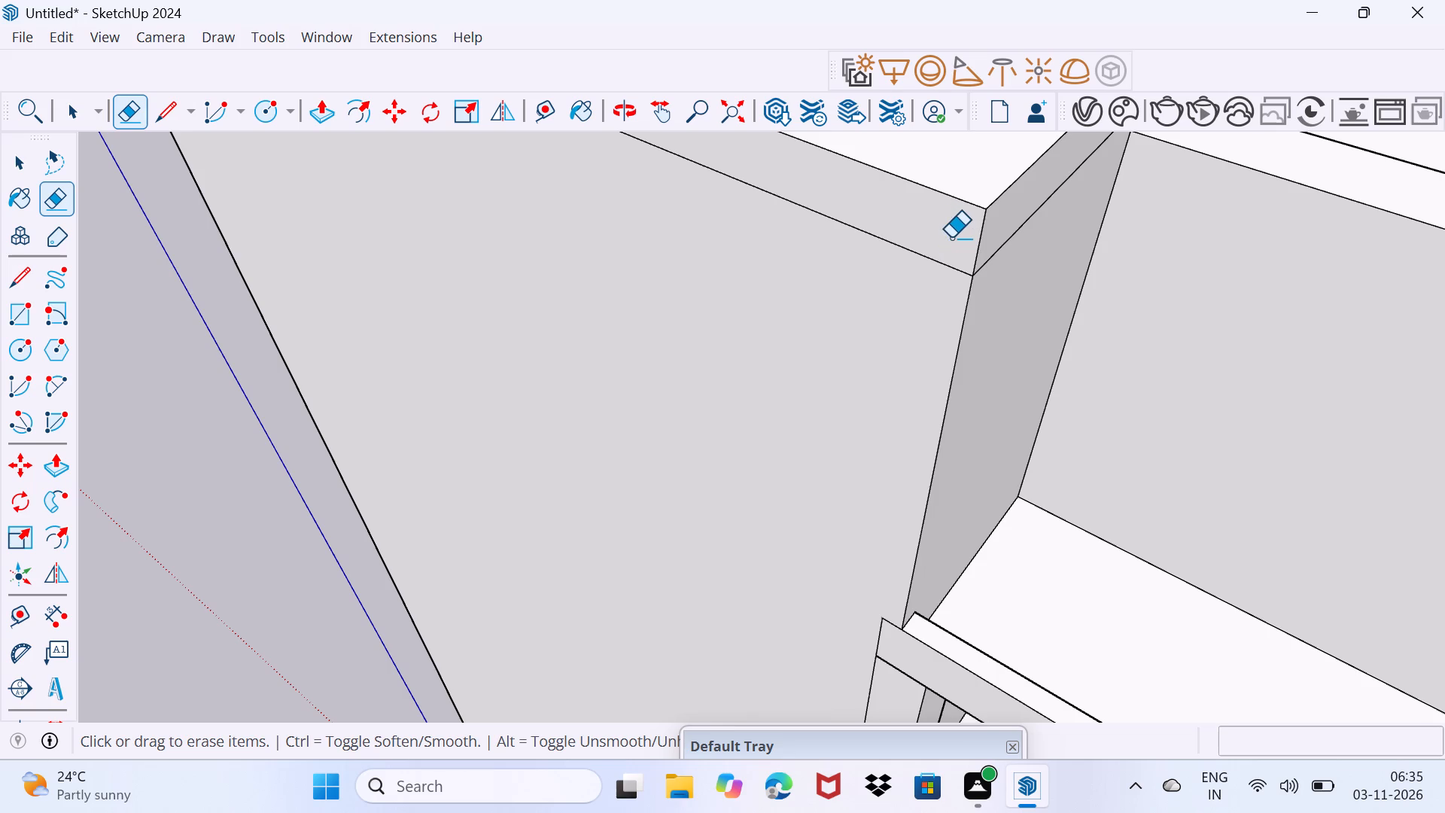
{"action": "key", "text": "space"}
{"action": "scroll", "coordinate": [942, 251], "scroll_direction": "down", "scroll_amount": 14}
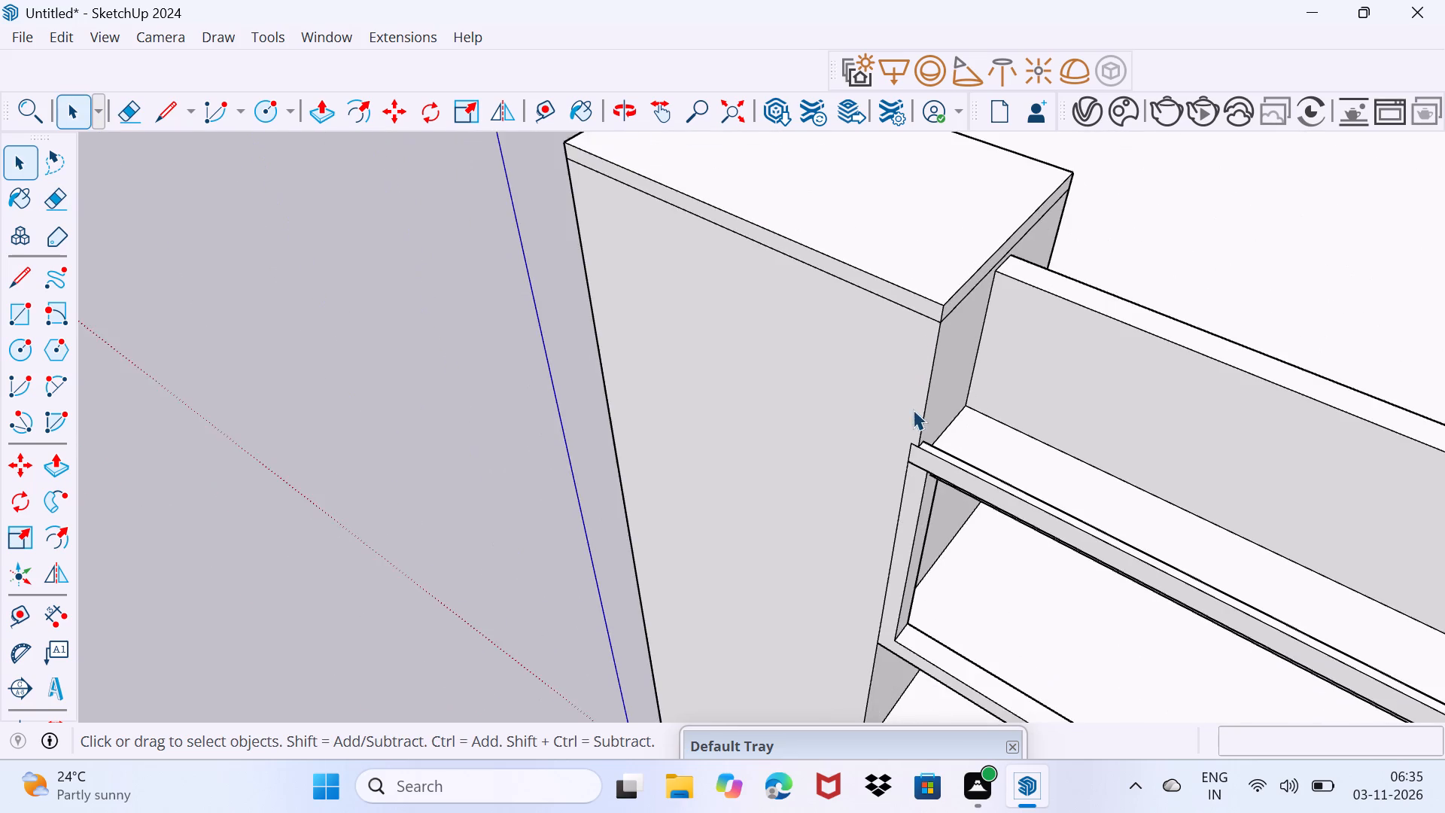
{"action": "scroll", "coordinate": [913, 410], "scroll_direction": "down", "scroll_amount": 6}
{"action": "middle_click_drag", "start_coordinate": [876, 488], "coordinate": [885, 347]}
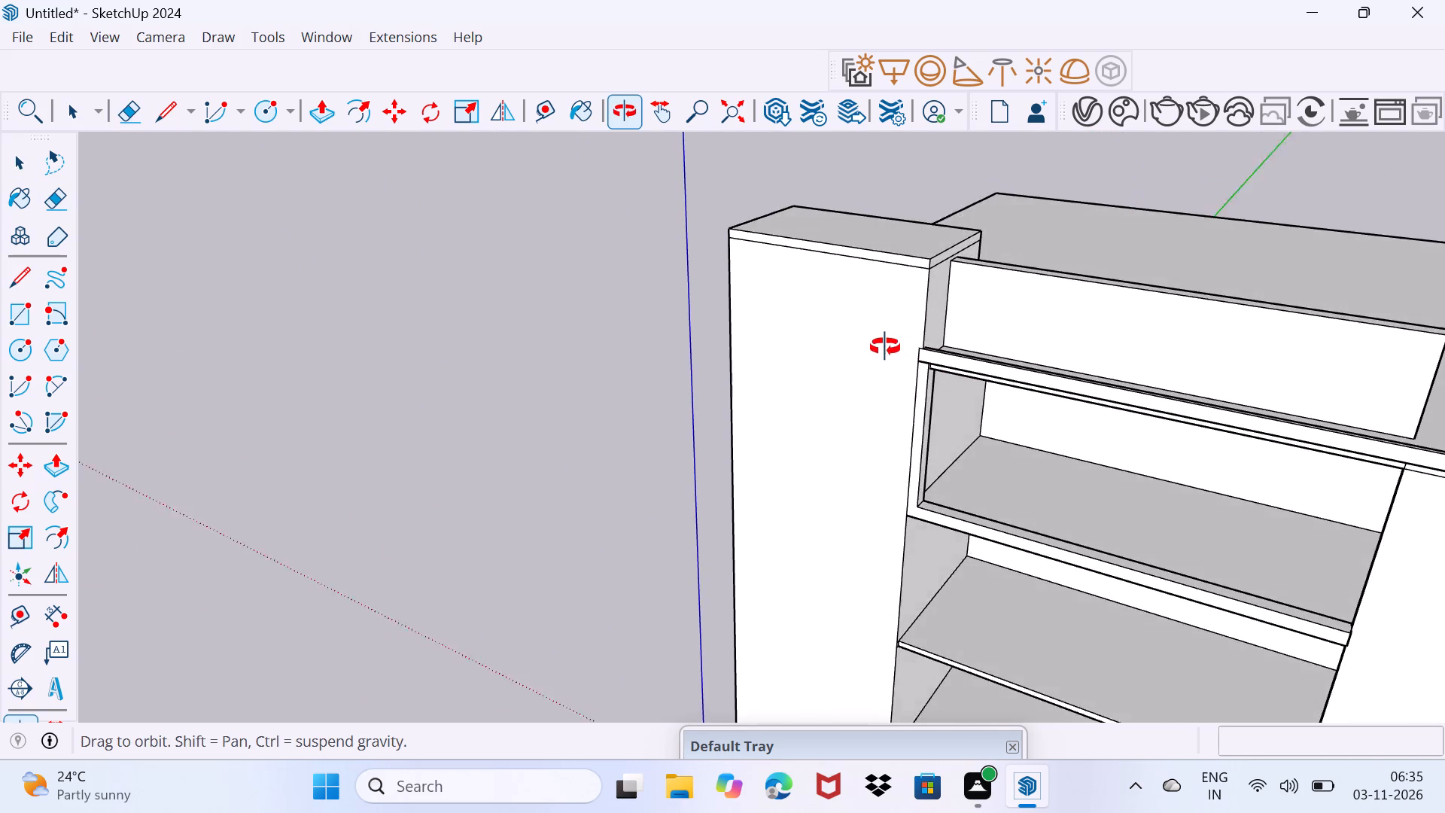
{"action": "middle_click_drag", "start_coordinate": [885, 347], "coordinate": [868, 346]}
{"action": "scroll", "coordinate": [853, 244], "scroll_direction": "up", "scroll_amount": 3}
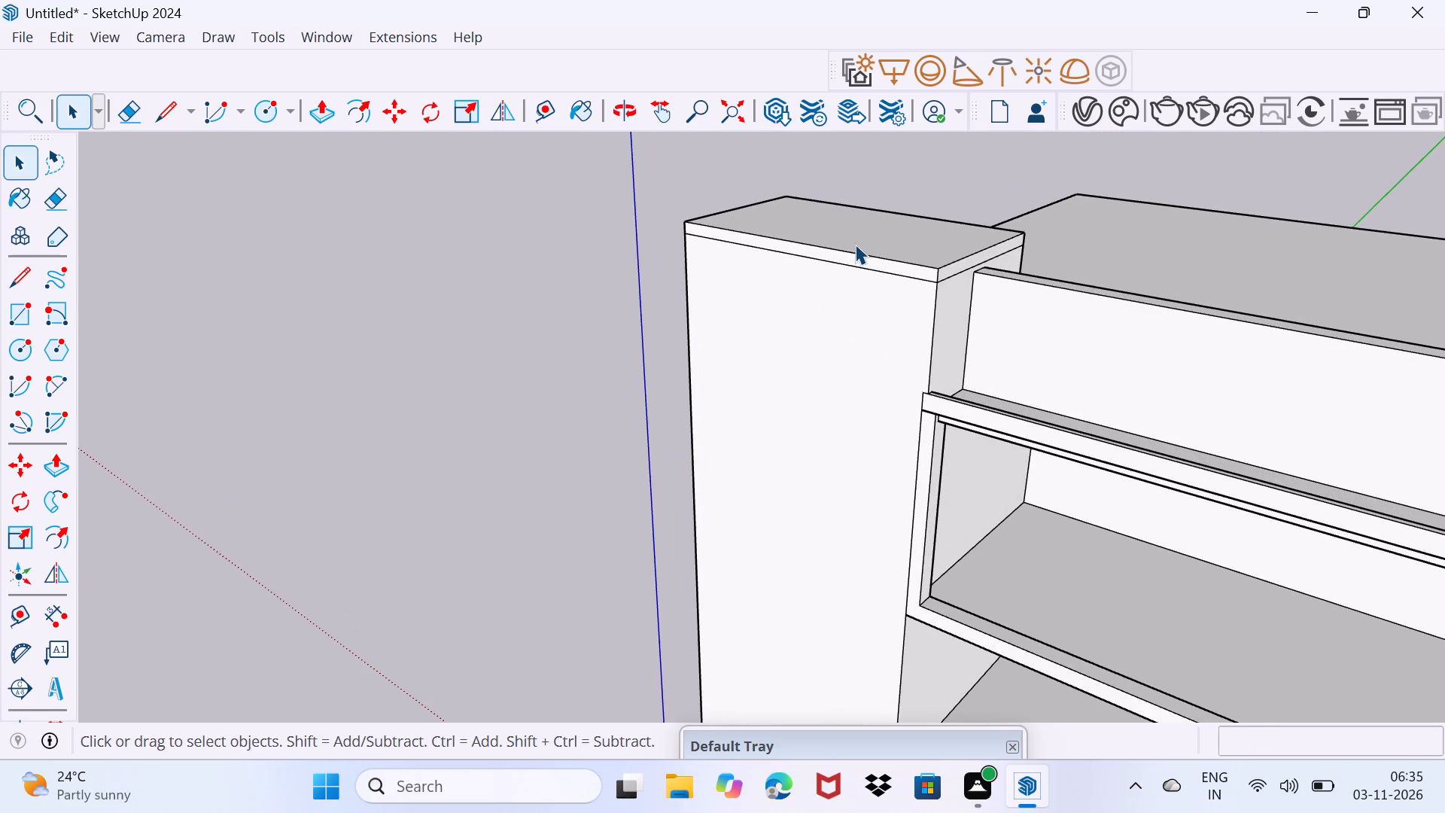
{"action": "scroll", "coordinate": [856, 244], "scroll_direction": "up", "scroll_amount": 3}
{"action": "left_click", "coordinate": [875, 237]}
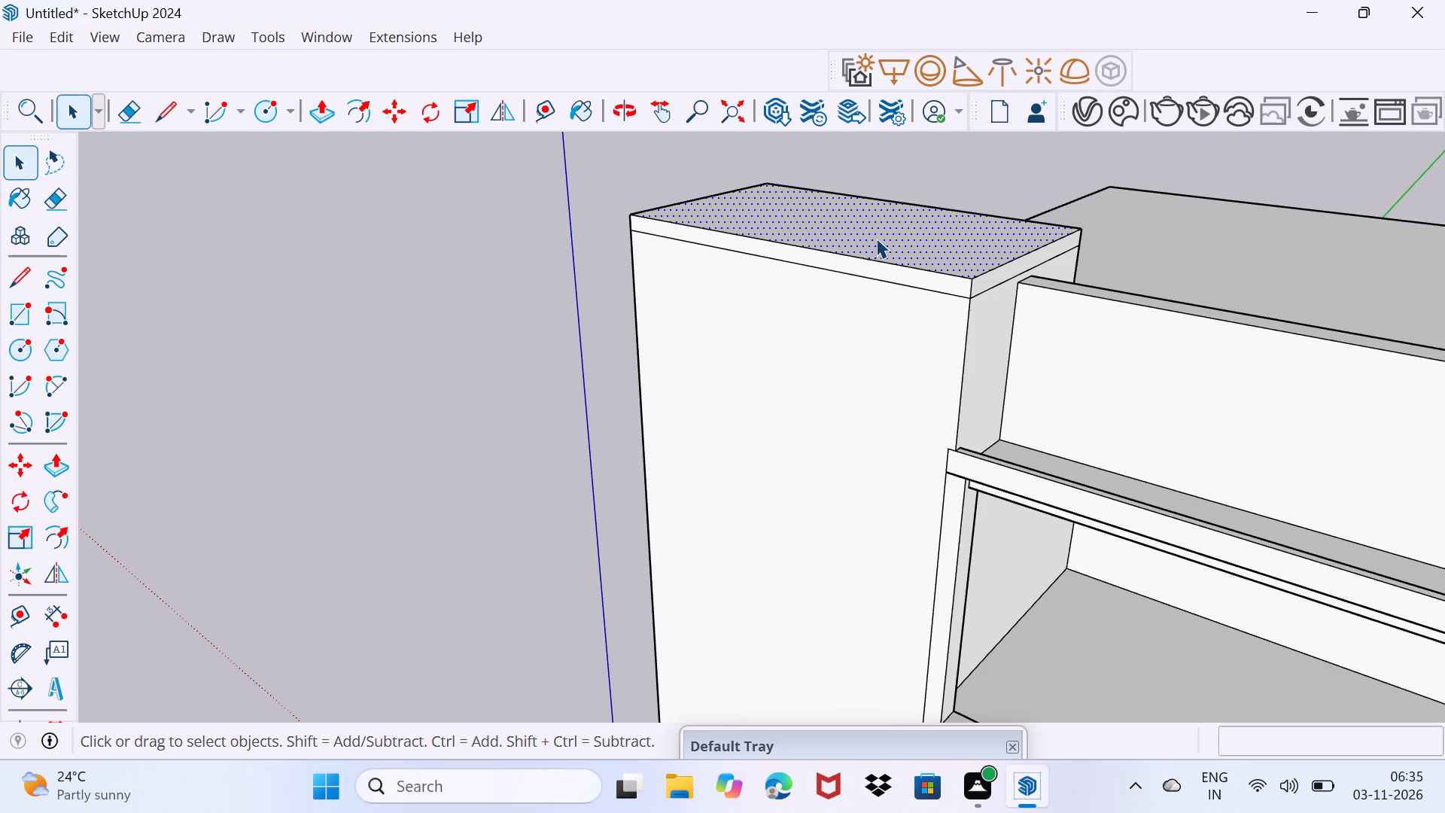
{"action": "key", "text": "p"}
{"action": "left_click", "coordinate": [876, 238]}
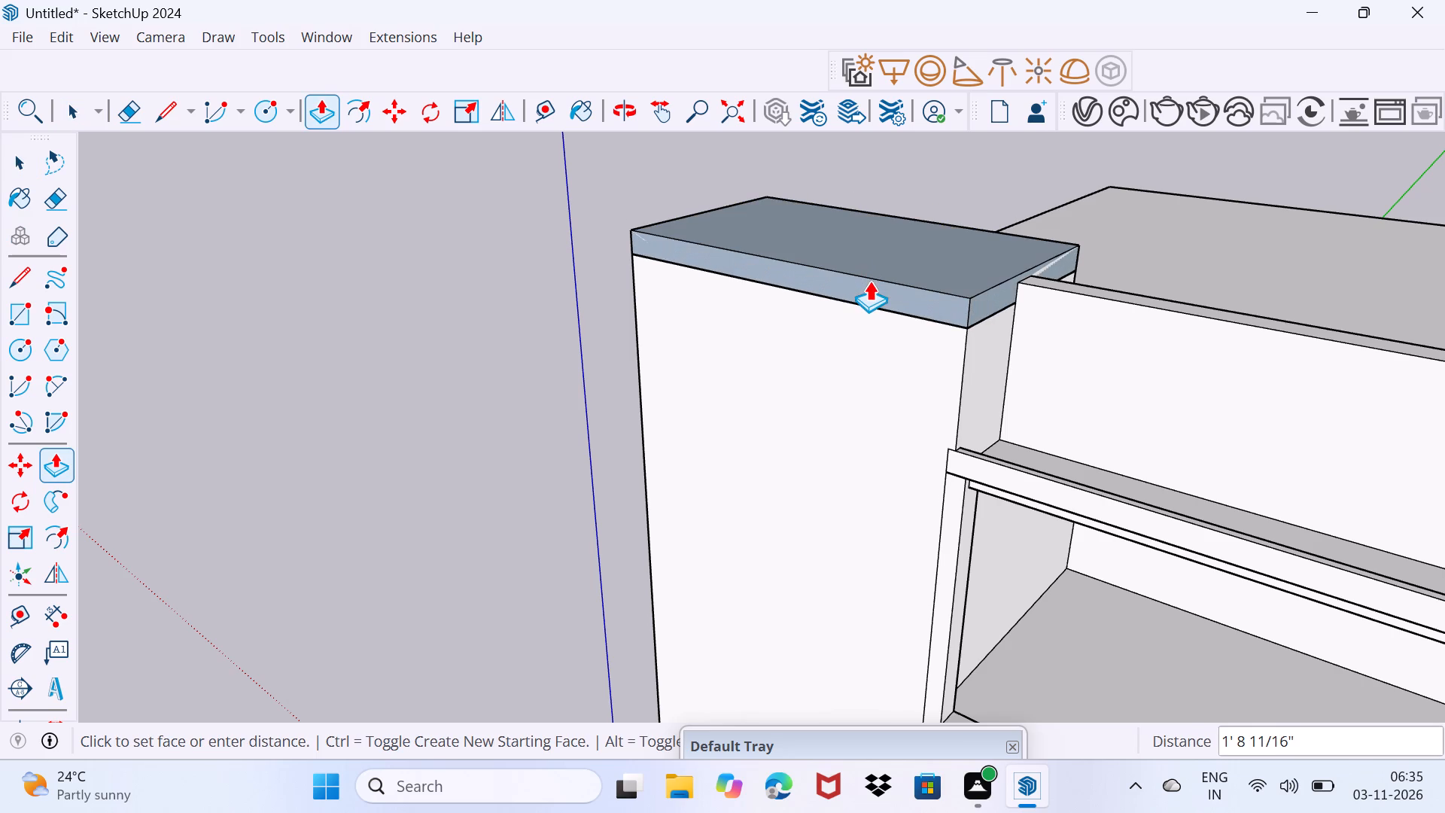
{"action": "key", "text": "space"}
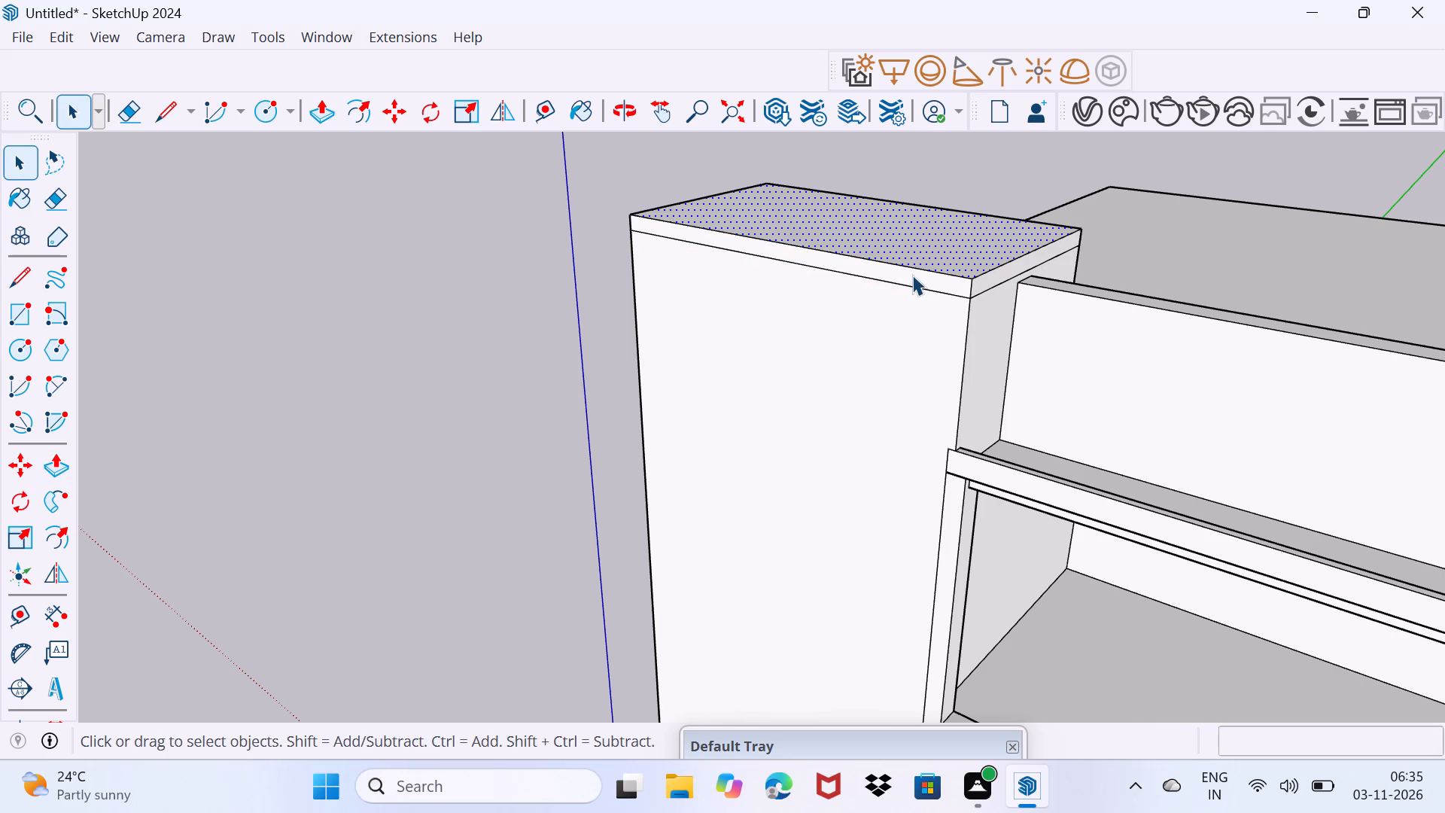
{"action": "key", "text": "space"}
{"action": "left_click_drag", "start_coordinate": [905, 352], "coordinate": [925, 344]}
Push/Pull the parapet wall's top face down slightly, lowering the wall beside the rooftop block.
{"action": "scroll", "coordinate": [902, 323], "scroll_direction": "up", "scroll_amount": 2}
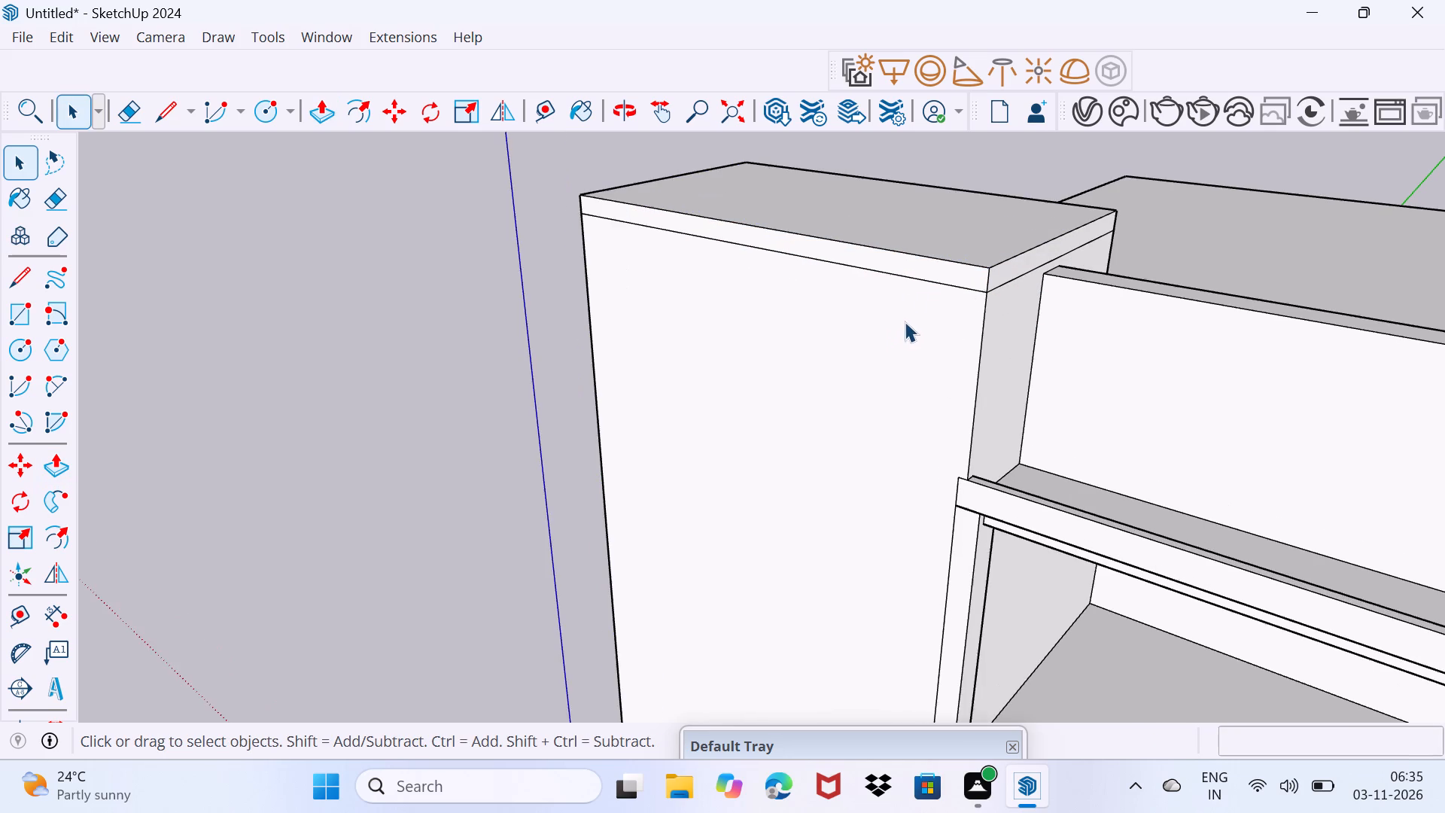
{"action": "middle_click_drag", "start_coordinate": [909, 321], "coordinate": [799, 257]}
{"action": "scroll", "coordinate": [1034, 251], "scroll_direction": "up", "scroll_amount": 3}
{"action": "middle_click_drag", "start_coordinate": [1039, 315], "coordinate": [1093, 444]}
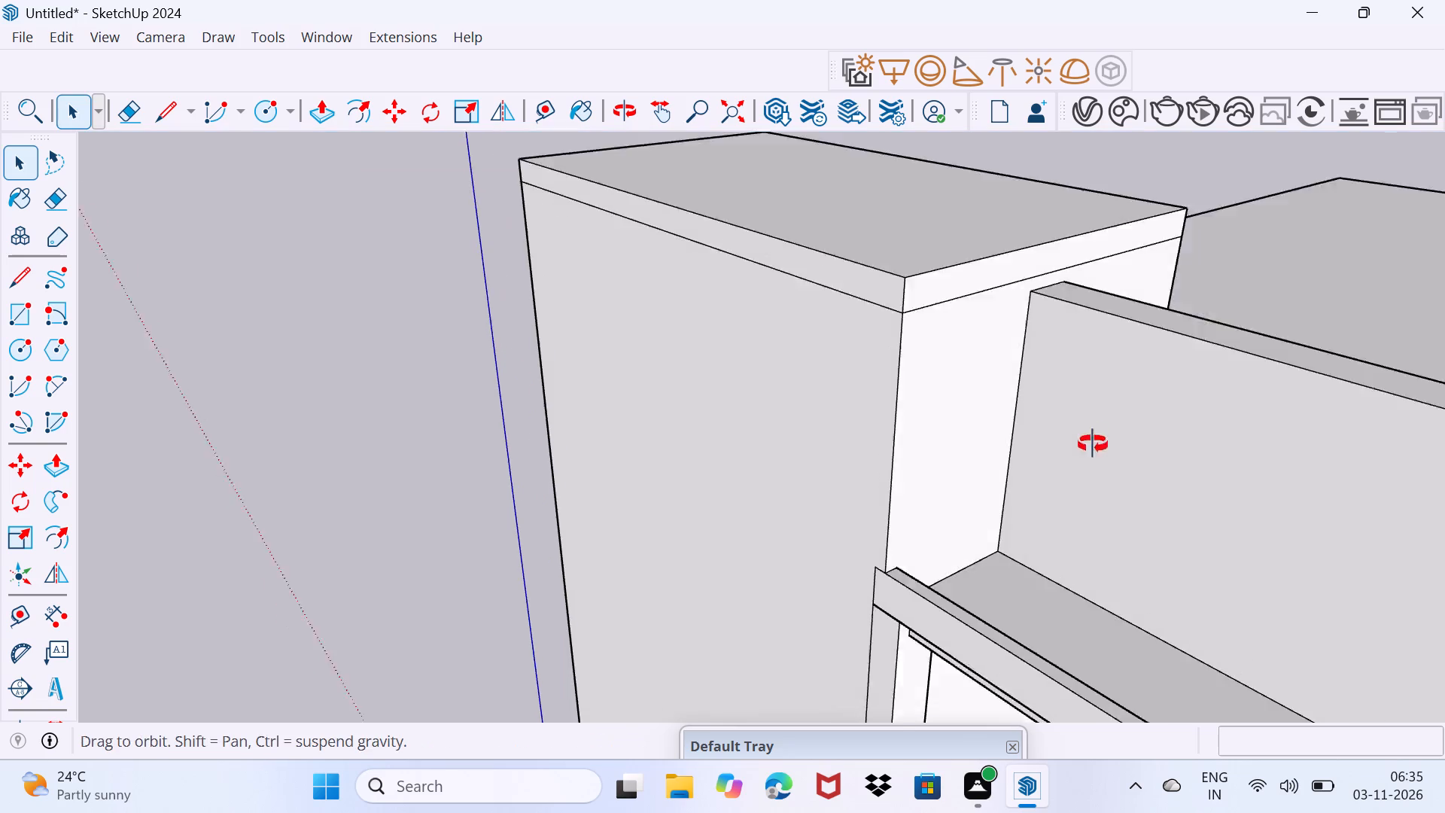
{"action": "middle_click_drag", "start_coordinate": [1093, 444], "coordinate": [1104, 467]}
{"action": "left_click", "coordinate": [1074, 312]}
{"action": "key", "text": "p"}
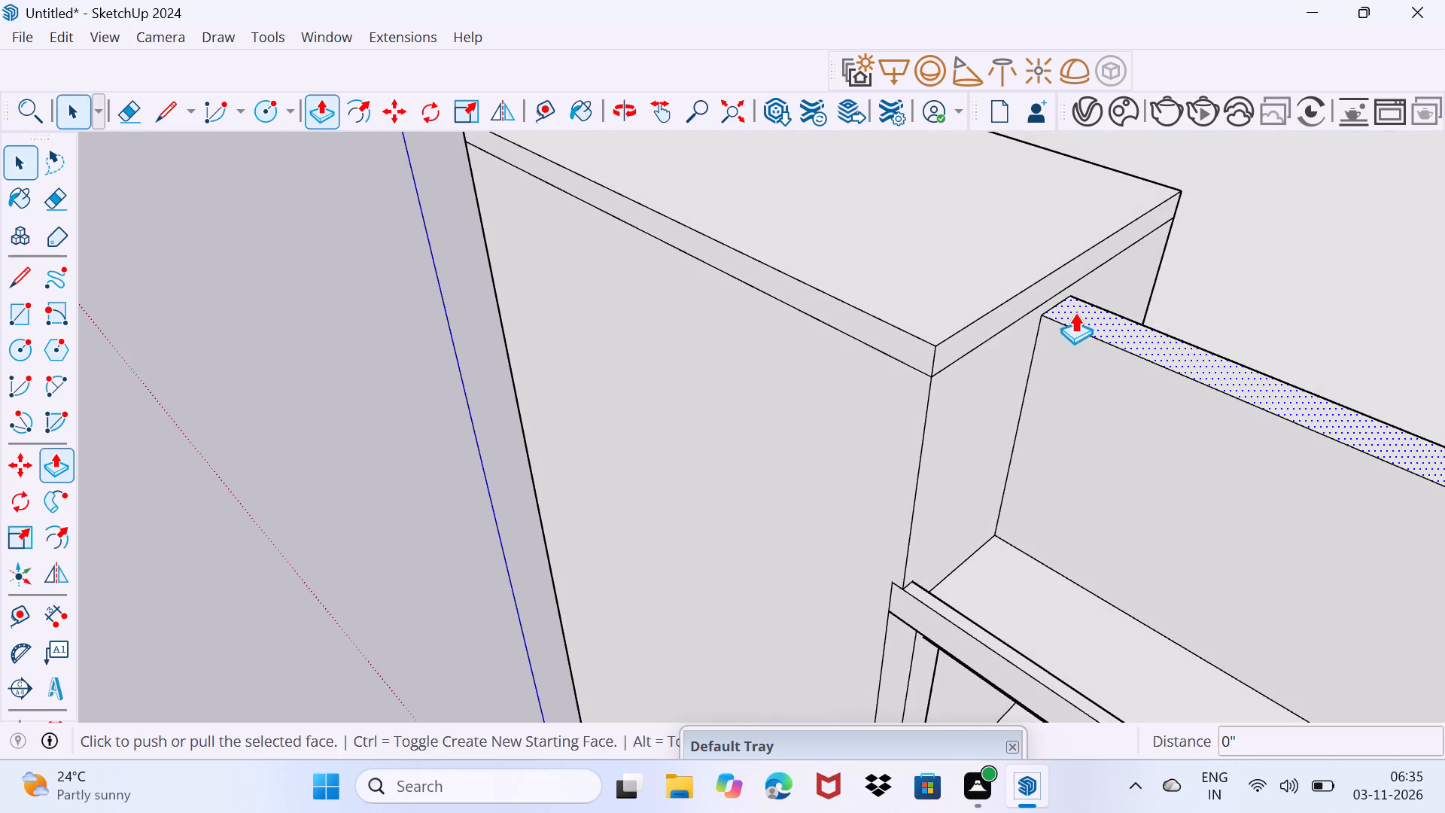
{"action": "left_click", "coordinate": [1075, 312]}
{"action": "left_click", "coordinate": [1067, 337]}
{"action": "key", "text": "space"}
{"action": "left_click_drag", "start_coordinate": [1018, 414], "coordinate": [1034, 397]}
Push/Pull the inner side and front faces of the rooftop block's top band outward 4" each.
{"action": "middle_click_drag", "start_coordinate": [999, 382], "coordinate": [1243, 280]}
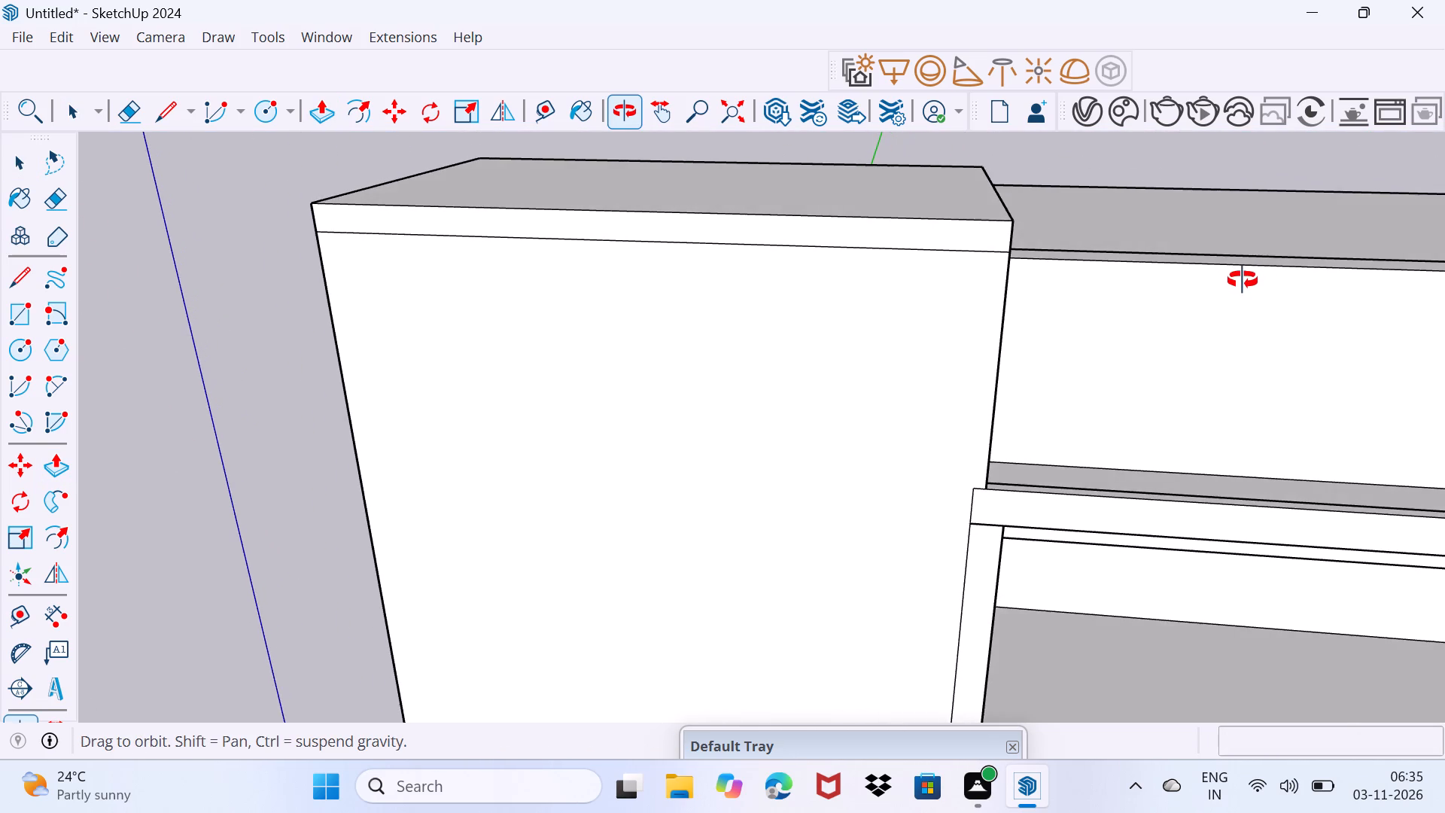
{"action": "middle_click_drag", "start_coordinate": [1243, 280], "coordinate": [936, 263]}
{"action": "left_click", "coordinate": [938, 242]}
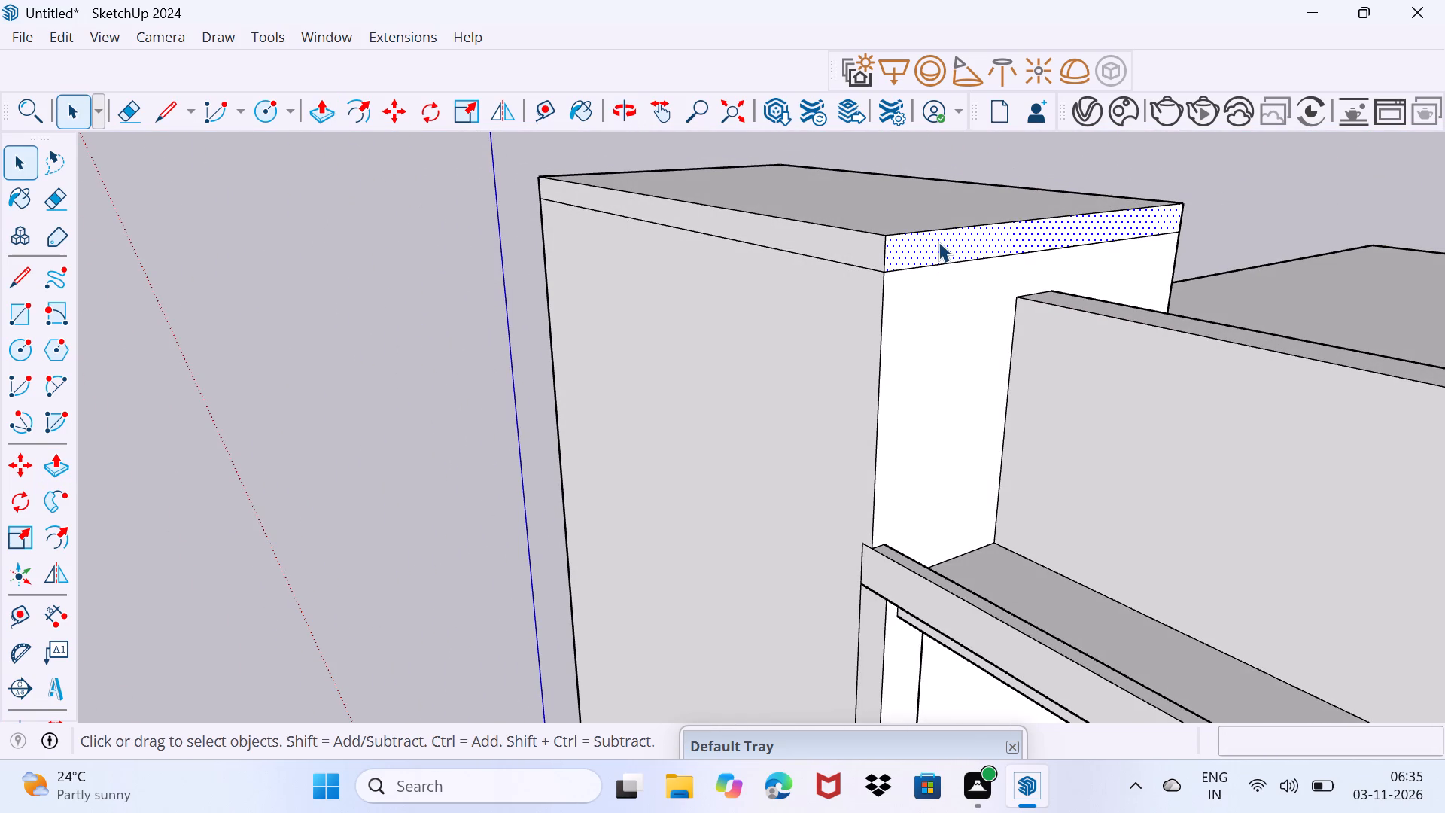
{"action": "key", "text": "o"}
{"action": "left_click", "coordinate": [938, 242]}
{"action": "key", "text": "p"}
{"action": "left_click", "coordinate": [938, 242]}
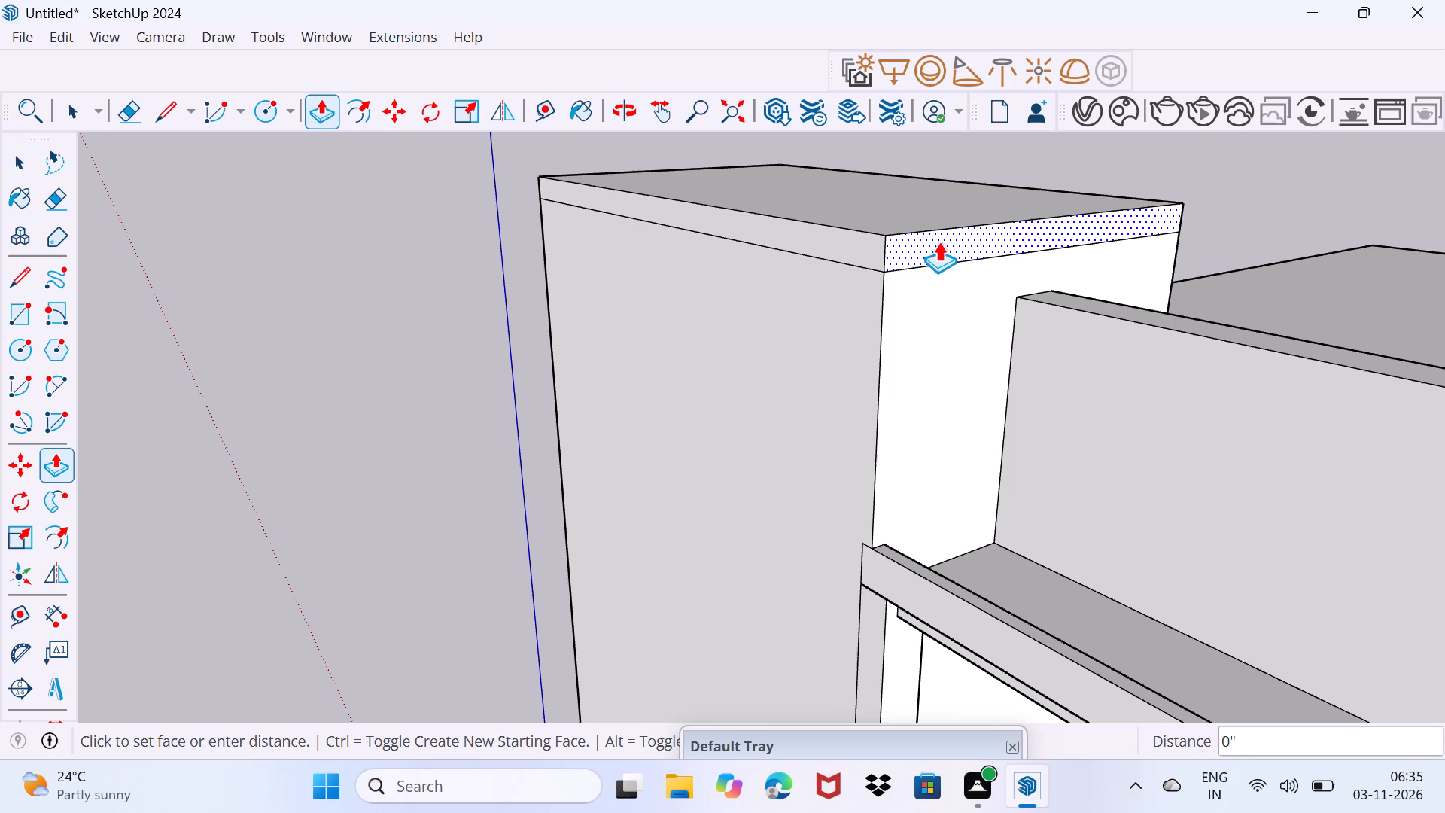
{"action": "key", "text": "4"}
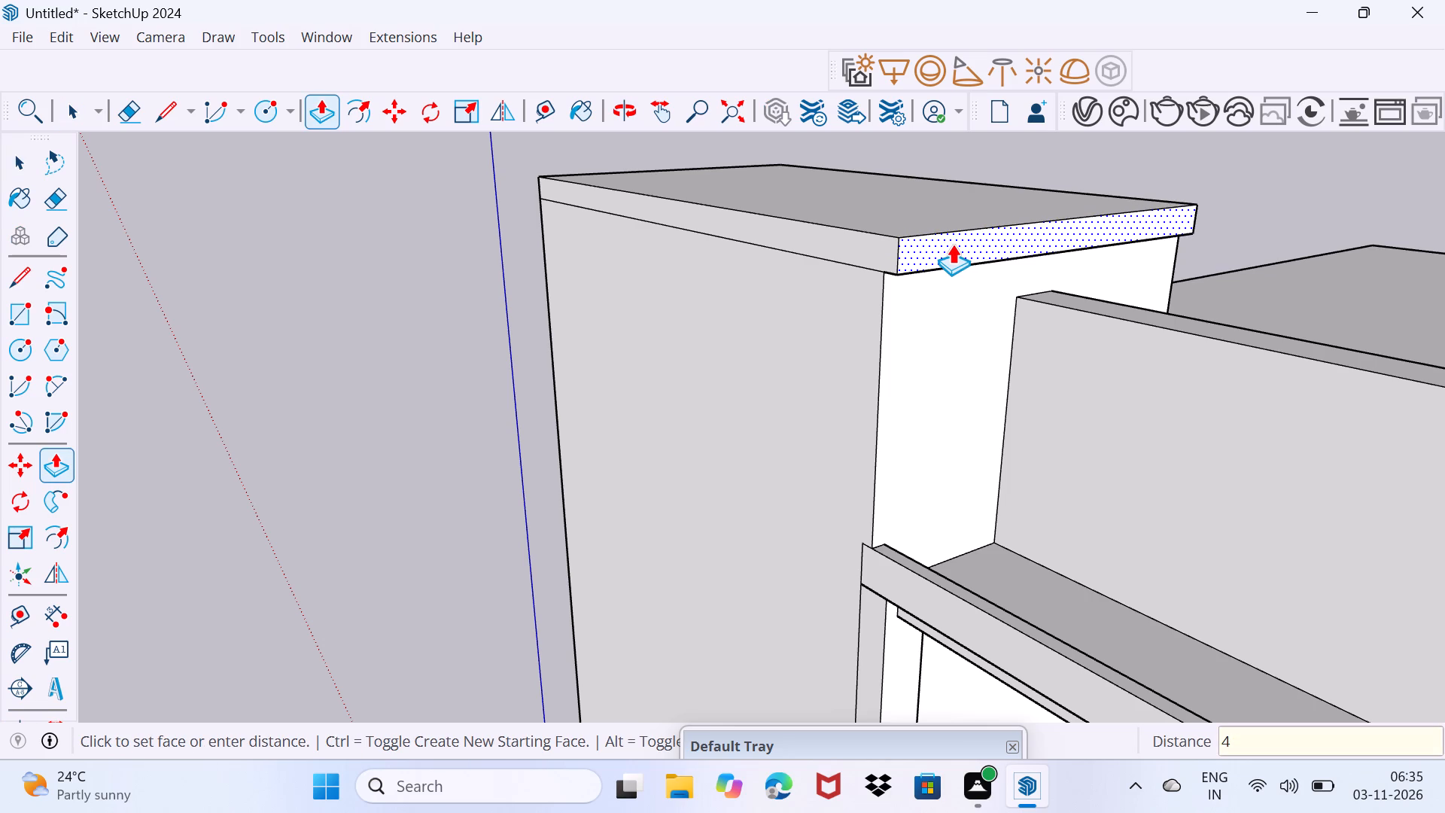
{"action": "key", "text": "shift+quotedbl"}
{"action": "key", "text": "Return"}
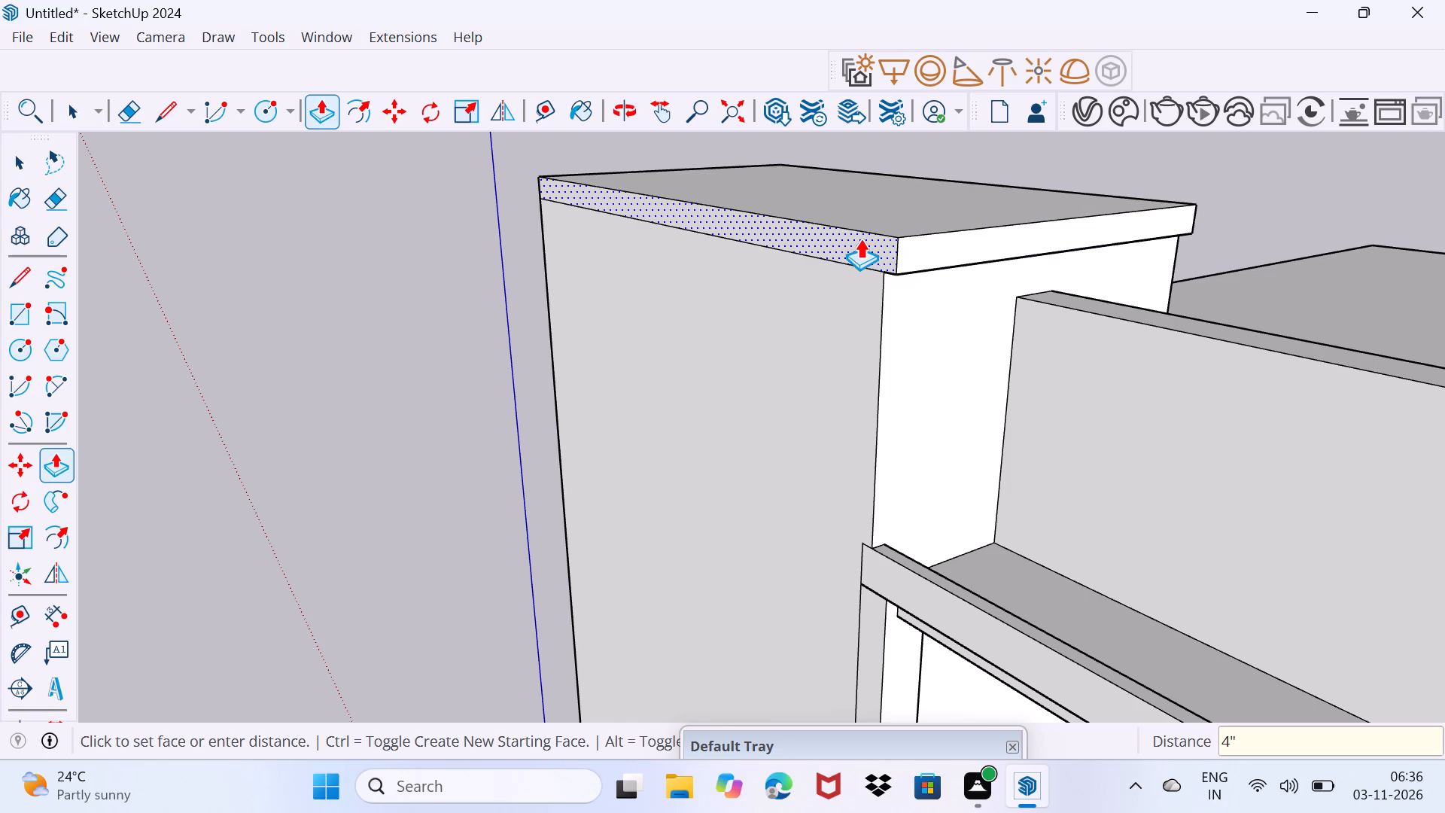
{"action": "double_click", "coordinate": [860, 239]}
Repeat the 4" outward Push/Pull on the outer side and rear faces of the rooftop block's top band.
{"action": "middle_click_drag", "start_coordinate": [914, 285], "coordinate": [1444, 344]}
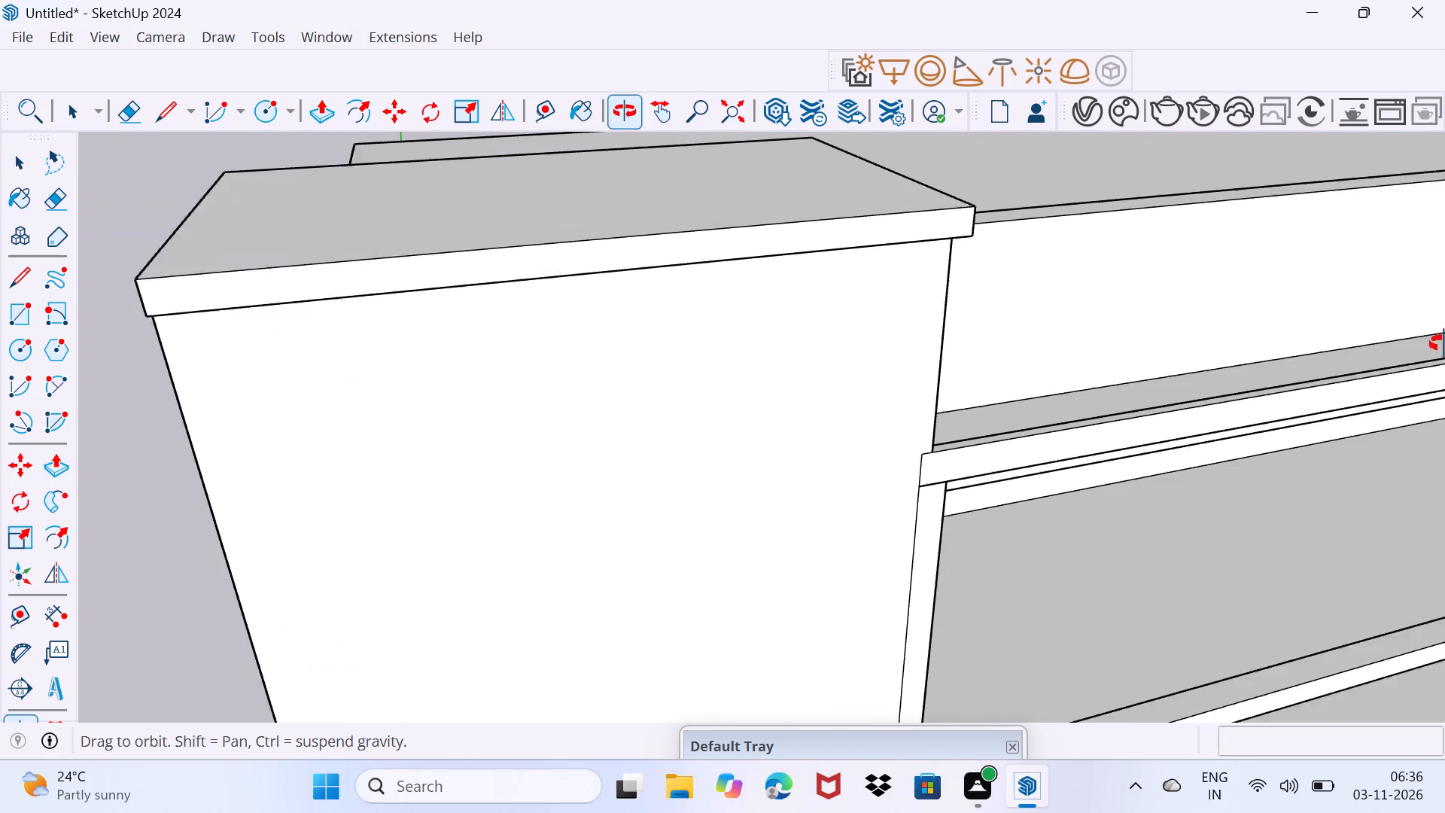
{"action": "middle_click_drag", "start_coordinate": [1444, 344], "coordinate": [1441, 342]}
{"action": "middle_click_drag", "start_coordinate": [651, 367], "coordinate": [1056, 318]}
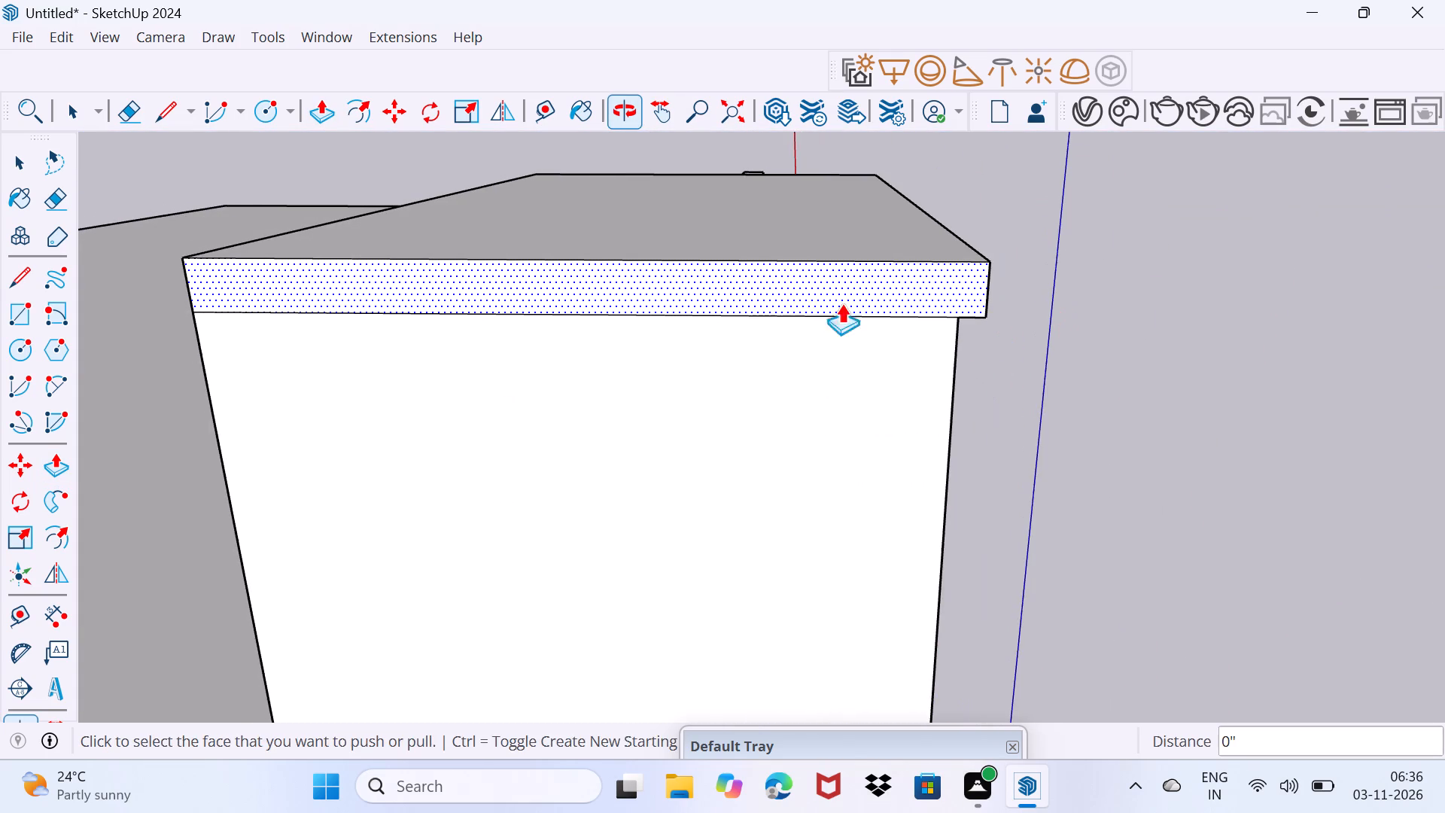
{"action": "left_click", "coordinate": [800, 287]}
{"action": "left_click", "coordinate": [801, 287]}
{"action": "middle_click_drag", "start_coordinate": [579, 327], "coordinate": [1133, 266]}
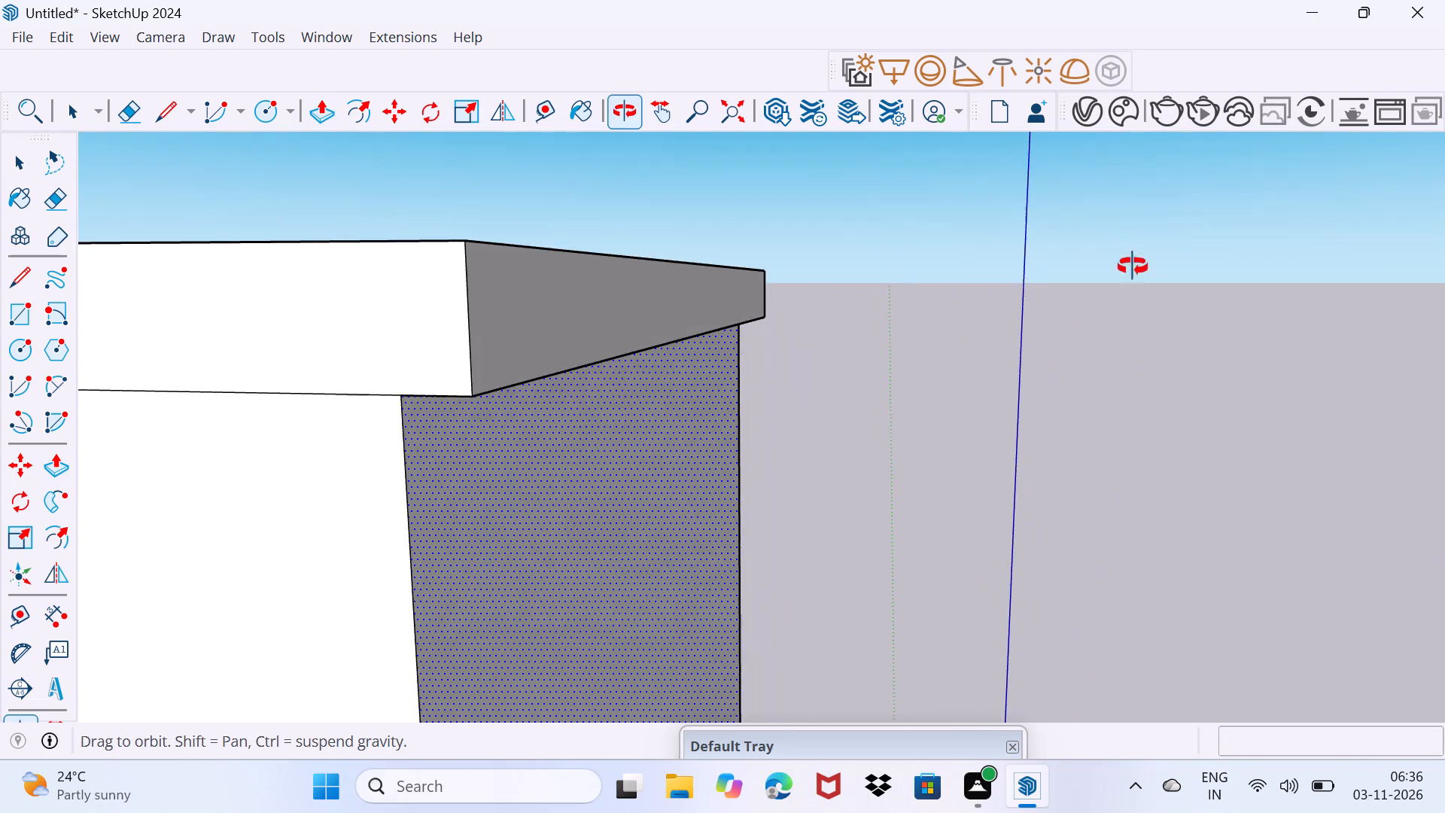
{"action": "middle_click_drag", "start_coordinate": [1133, 266], "coordinate": [1124, 267]}
{"action": "double_click", "coordinate": [418, 315]}
Examine the overhanging cap of the rooftop block and the building's front from several angles.
{"action": "scroll", "coordinate": [478, 330], "scroll_direction": "down", "scroll_amount": 9}
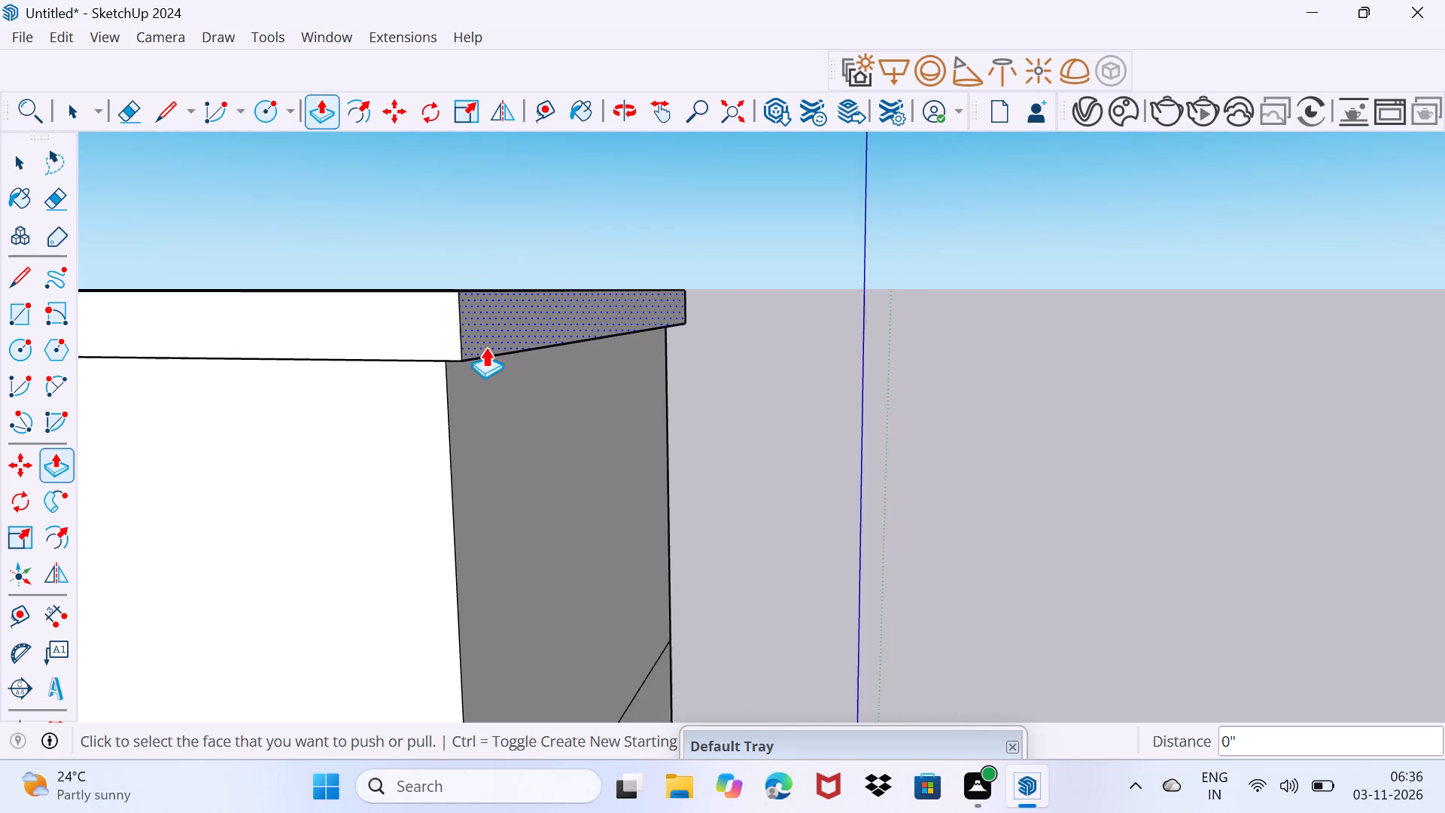
{"action": "scroll", "coordinate": [485, 347], "scroll_direction": "down", "scroll_amount": 19}
{"action": "middle_click_drag", "start_coordinate": [370, 446], "coordinate": [905, 378]}
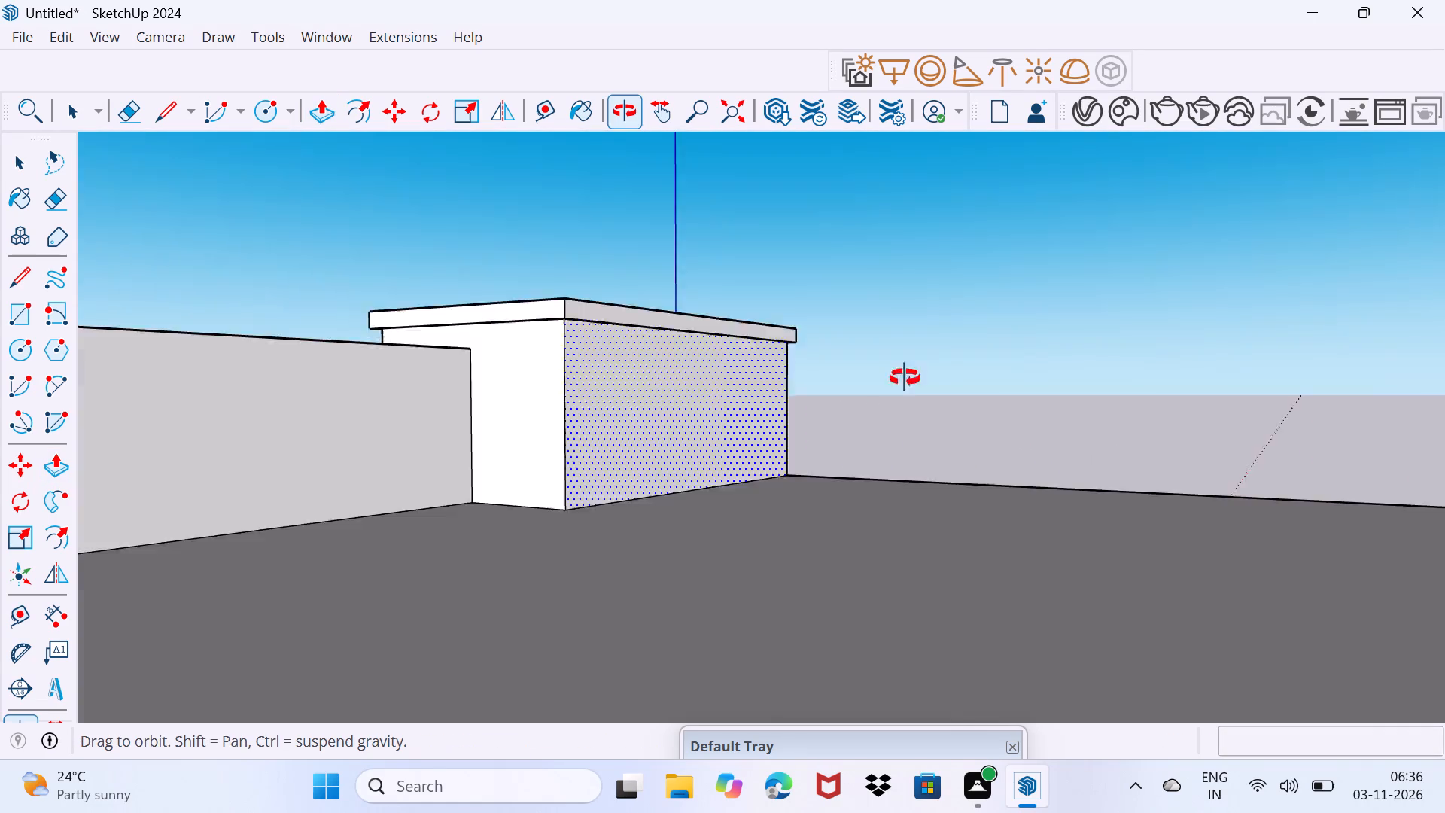
{"action": "middle_click_drag", "start_coordinate": [905, 378], "coordinate": [1144, 476]}
{"action": "scroll", "coordinate": [841, 540], "scroll_direction": "down", "scroll_amount": 1}
{"action": "middle_click_drag", "start_coordinate": [856, 546], "coordinate": [1182, 546]}
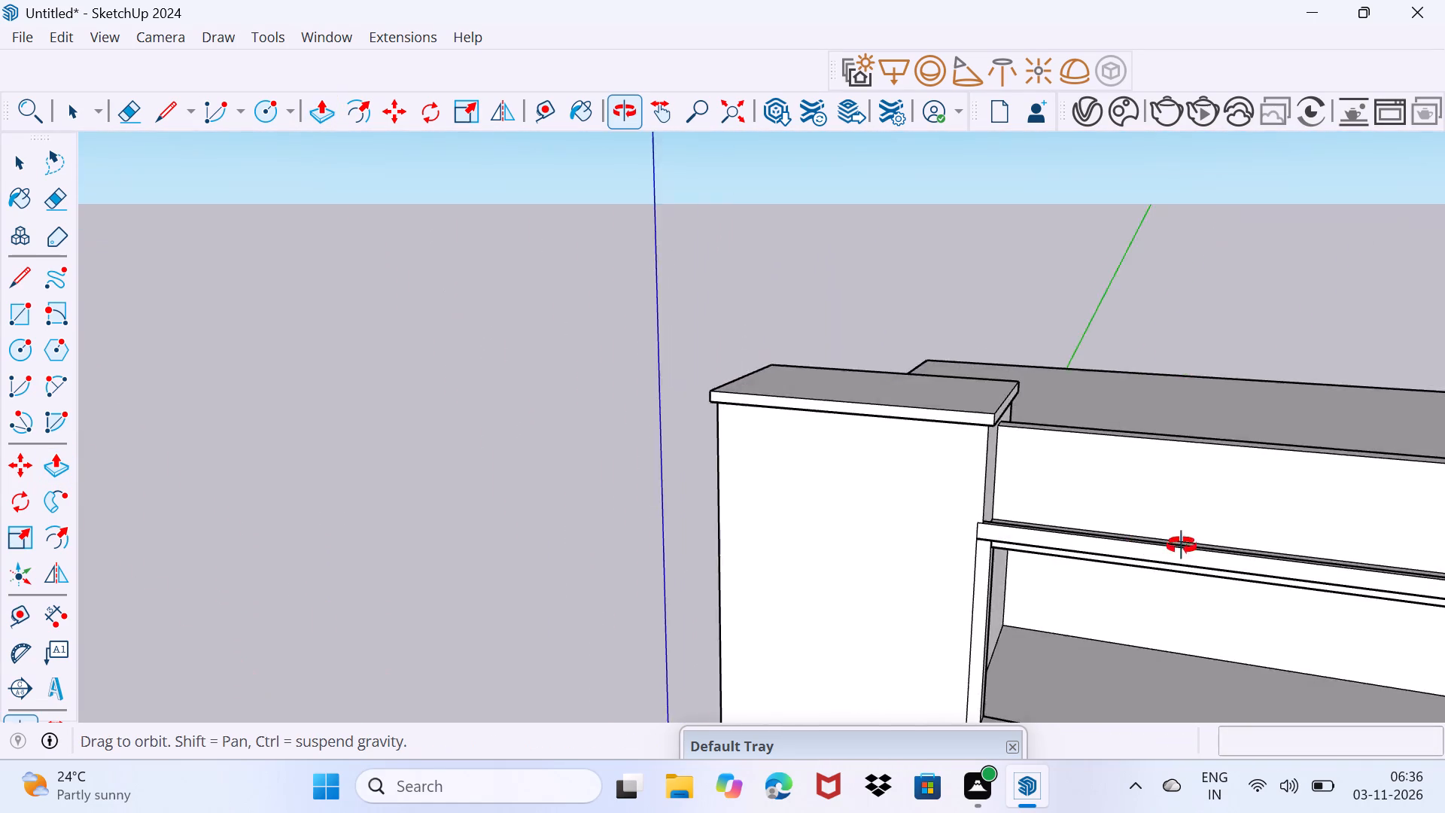
{"action": "middle_click_drag", "start_coordinate": [1182, 546], "coordinate": [1062, 259]}
{"action": "scroll", "coordinate": [1005, 344], "scroll_direction": "down", "scroll_amount": 2}
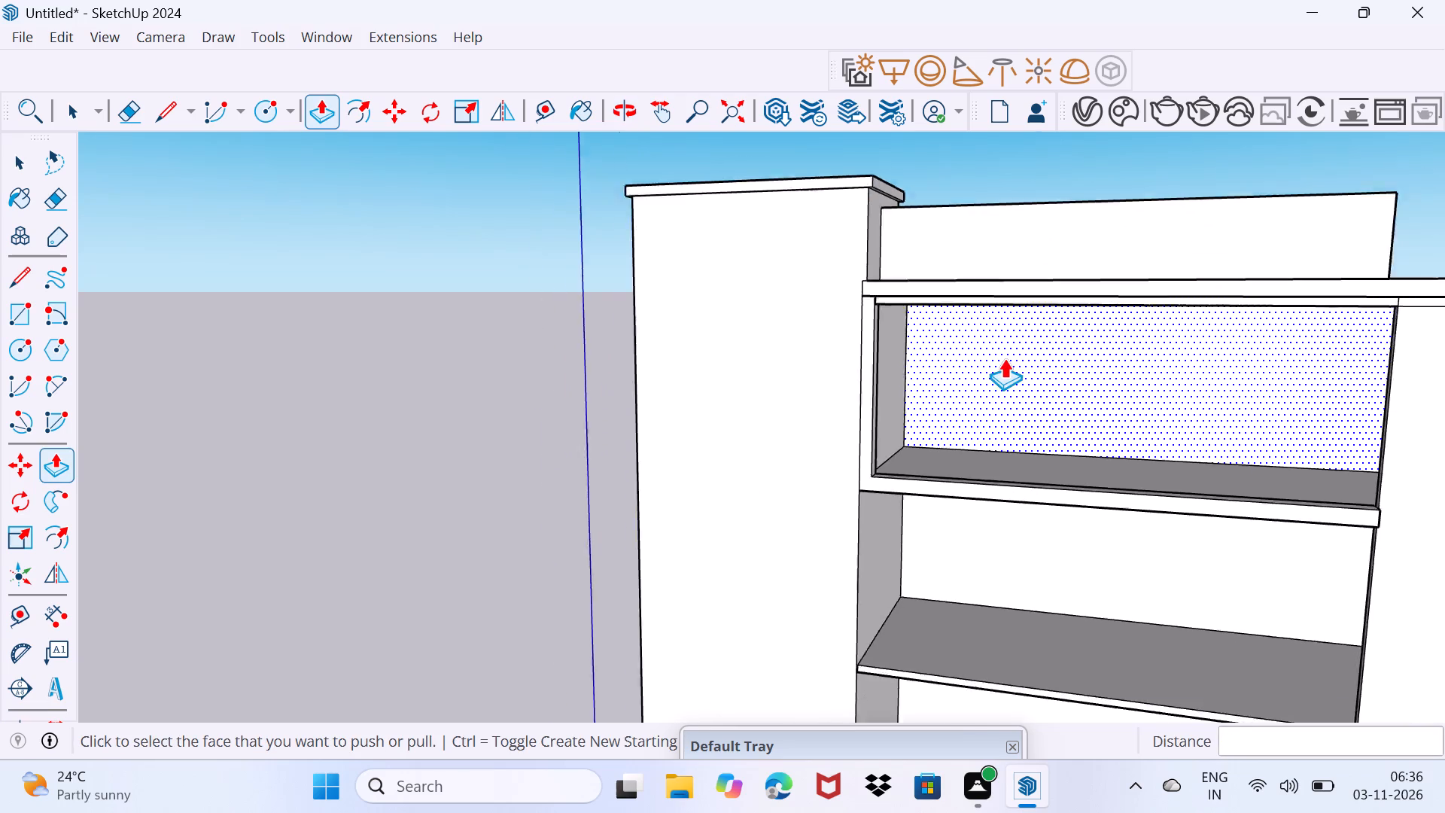
{"action": "scroll", "coordinate": [1004, 358], "scroll_direction": "down", "scroll_amount": 1}
{"action": "key", "text": "space"}
{"action": "middle_click_drag", "start_coordinate": [822, 490], "coordinate": [992, 511]}
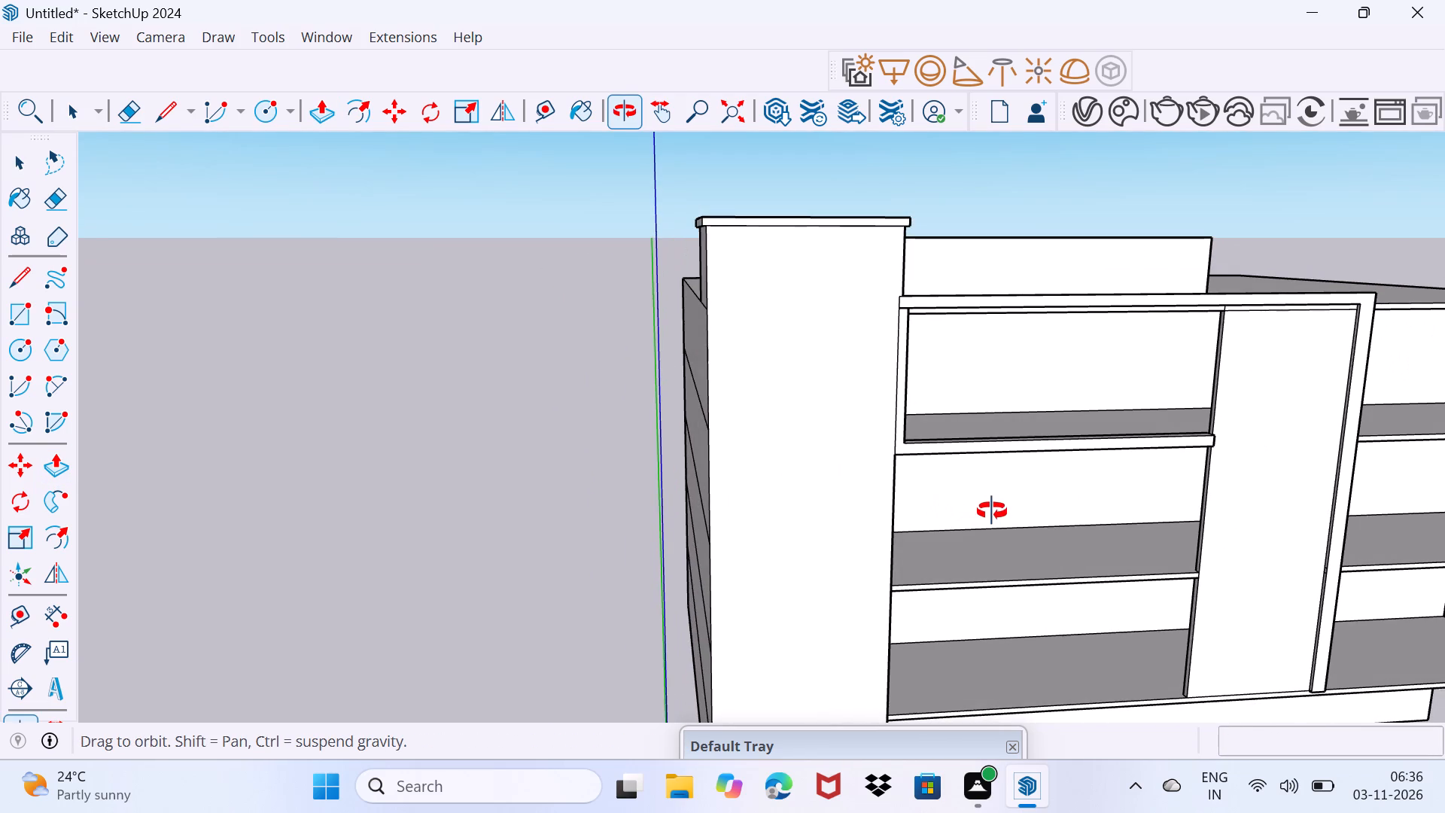
{"action": "middle_click_drag", "start_coordinate": [992, 511], "coordinate": [932, 423]}
{"action": "middle_click_drag", "start_coordinate": [622, 278], "coordinate": [704, 405], "text": "shift"}
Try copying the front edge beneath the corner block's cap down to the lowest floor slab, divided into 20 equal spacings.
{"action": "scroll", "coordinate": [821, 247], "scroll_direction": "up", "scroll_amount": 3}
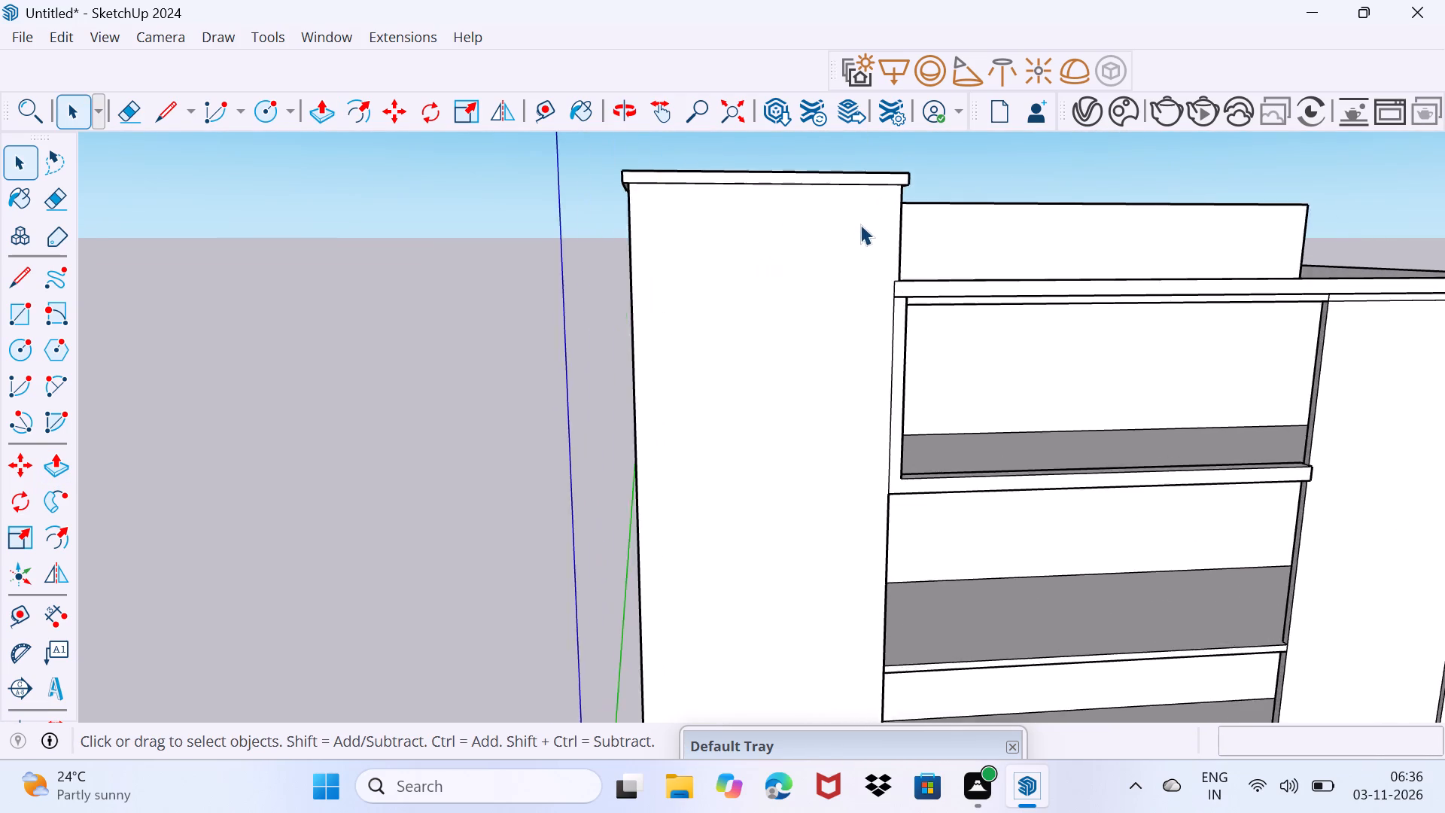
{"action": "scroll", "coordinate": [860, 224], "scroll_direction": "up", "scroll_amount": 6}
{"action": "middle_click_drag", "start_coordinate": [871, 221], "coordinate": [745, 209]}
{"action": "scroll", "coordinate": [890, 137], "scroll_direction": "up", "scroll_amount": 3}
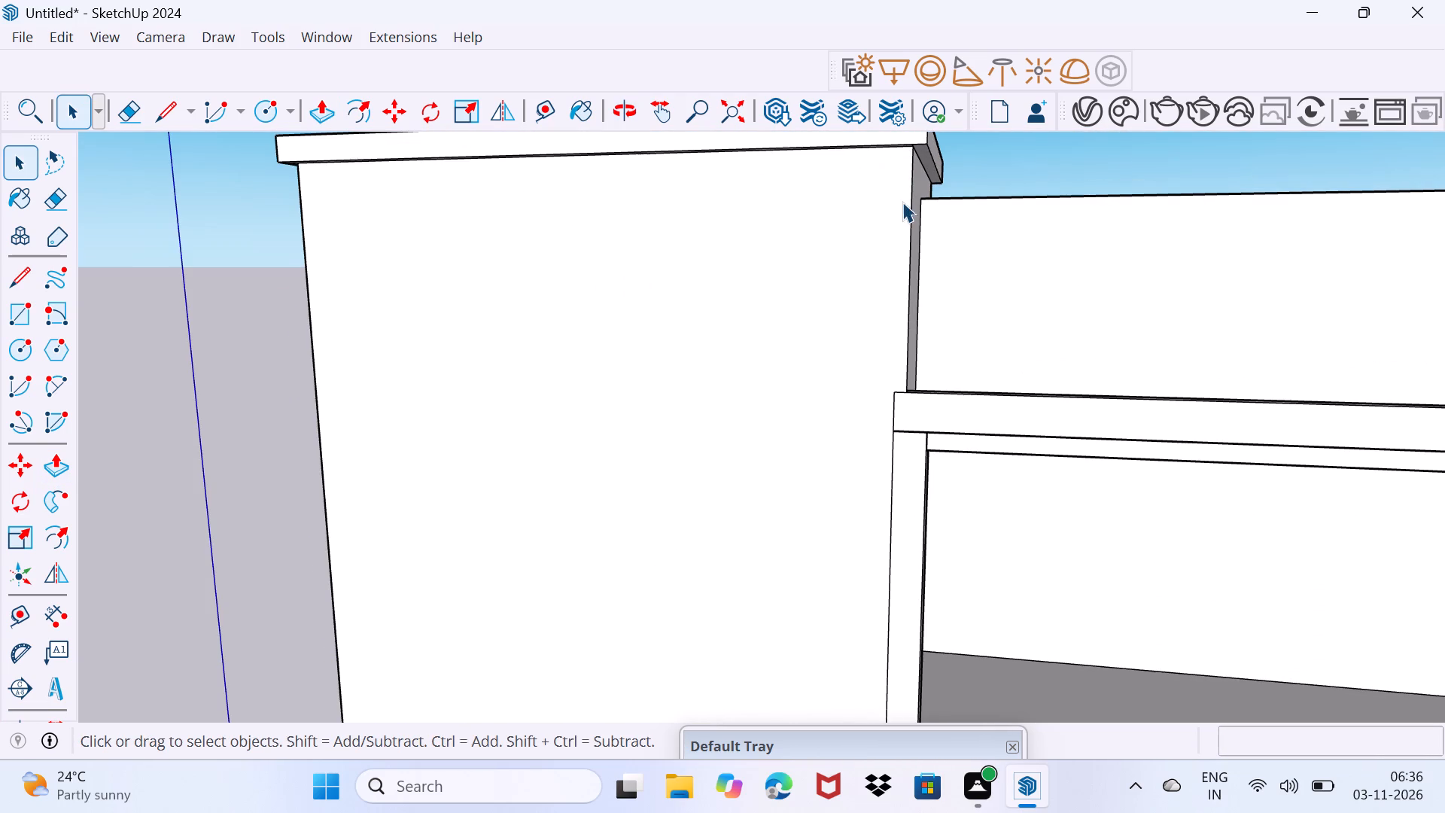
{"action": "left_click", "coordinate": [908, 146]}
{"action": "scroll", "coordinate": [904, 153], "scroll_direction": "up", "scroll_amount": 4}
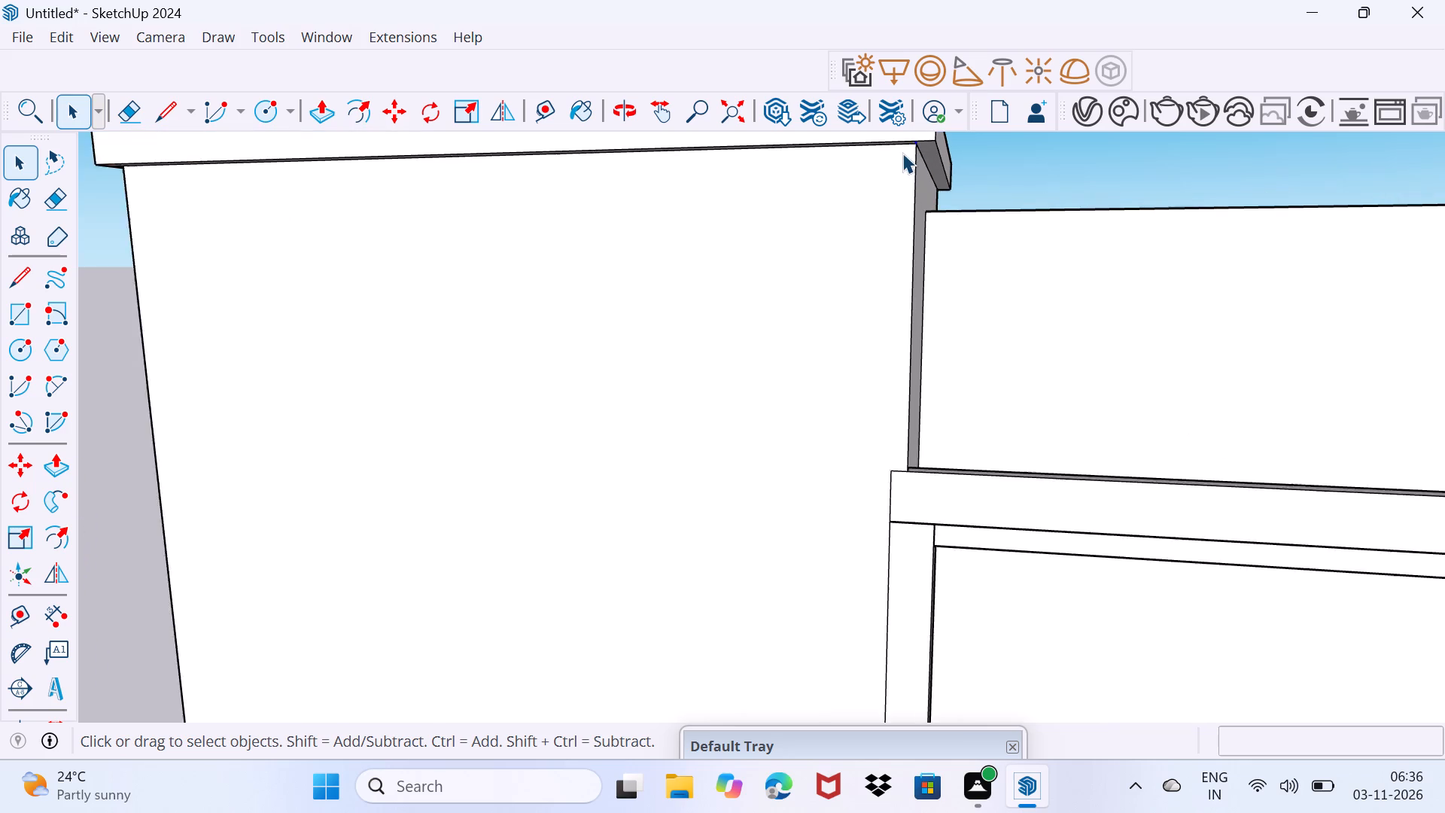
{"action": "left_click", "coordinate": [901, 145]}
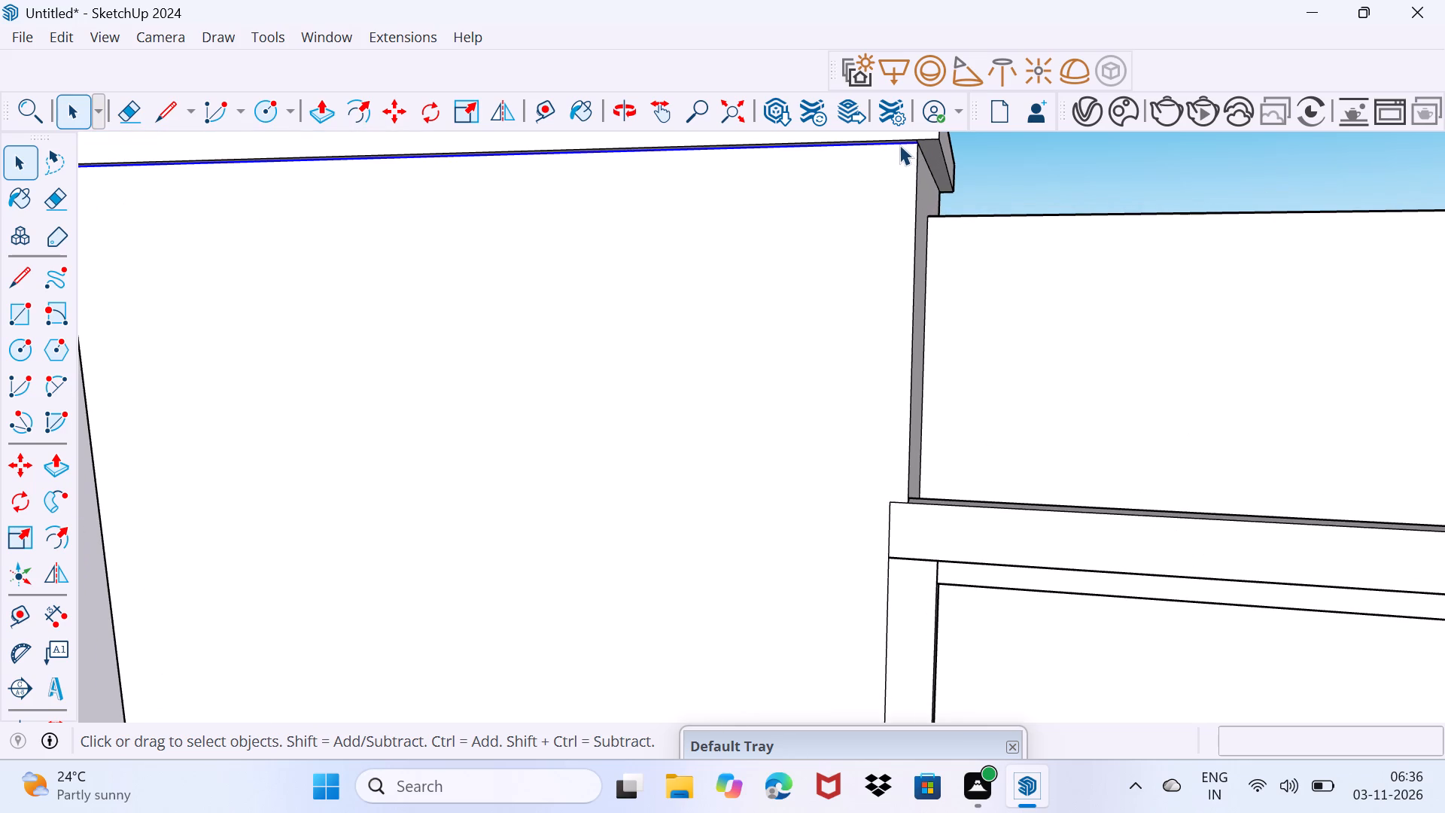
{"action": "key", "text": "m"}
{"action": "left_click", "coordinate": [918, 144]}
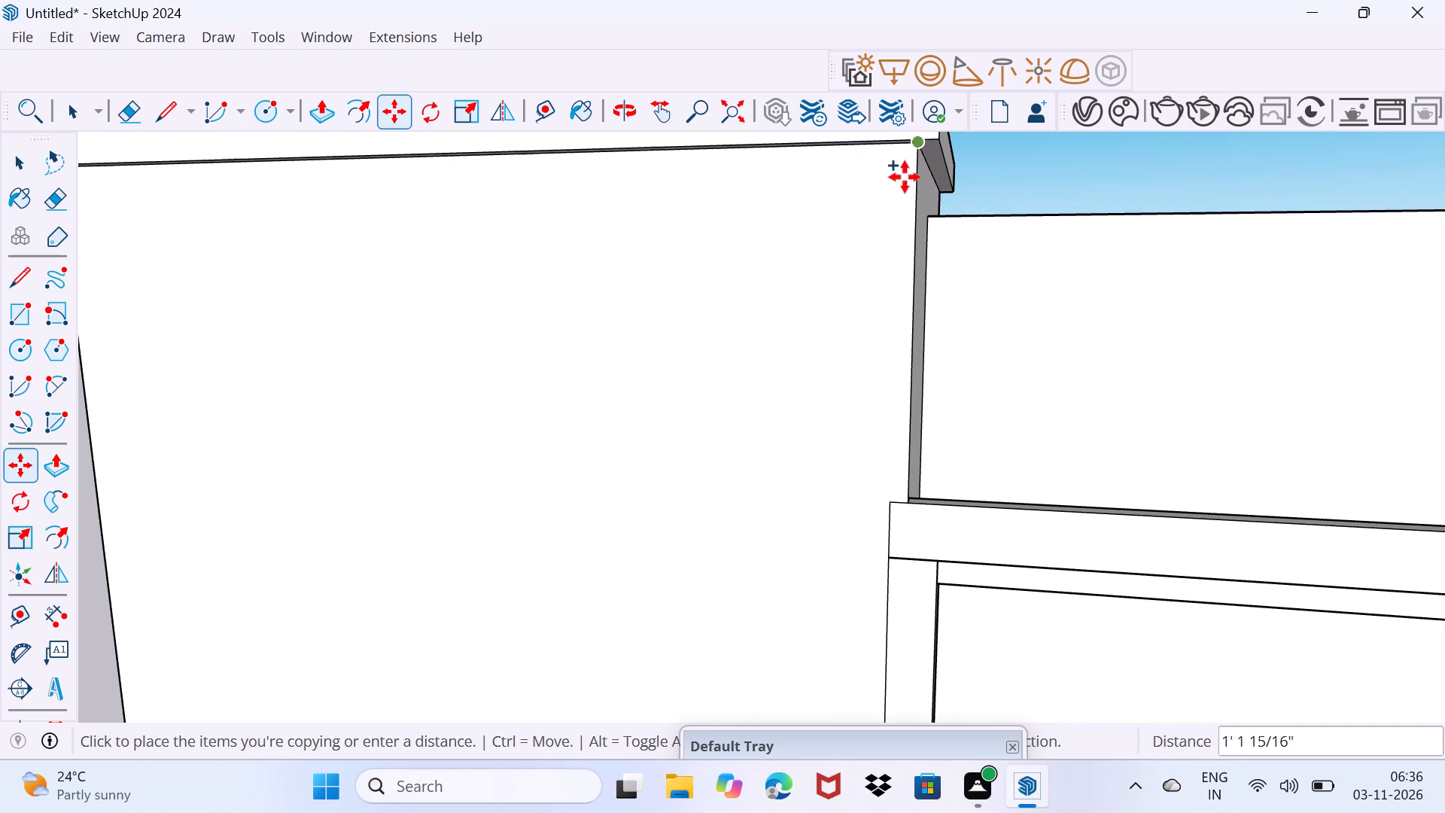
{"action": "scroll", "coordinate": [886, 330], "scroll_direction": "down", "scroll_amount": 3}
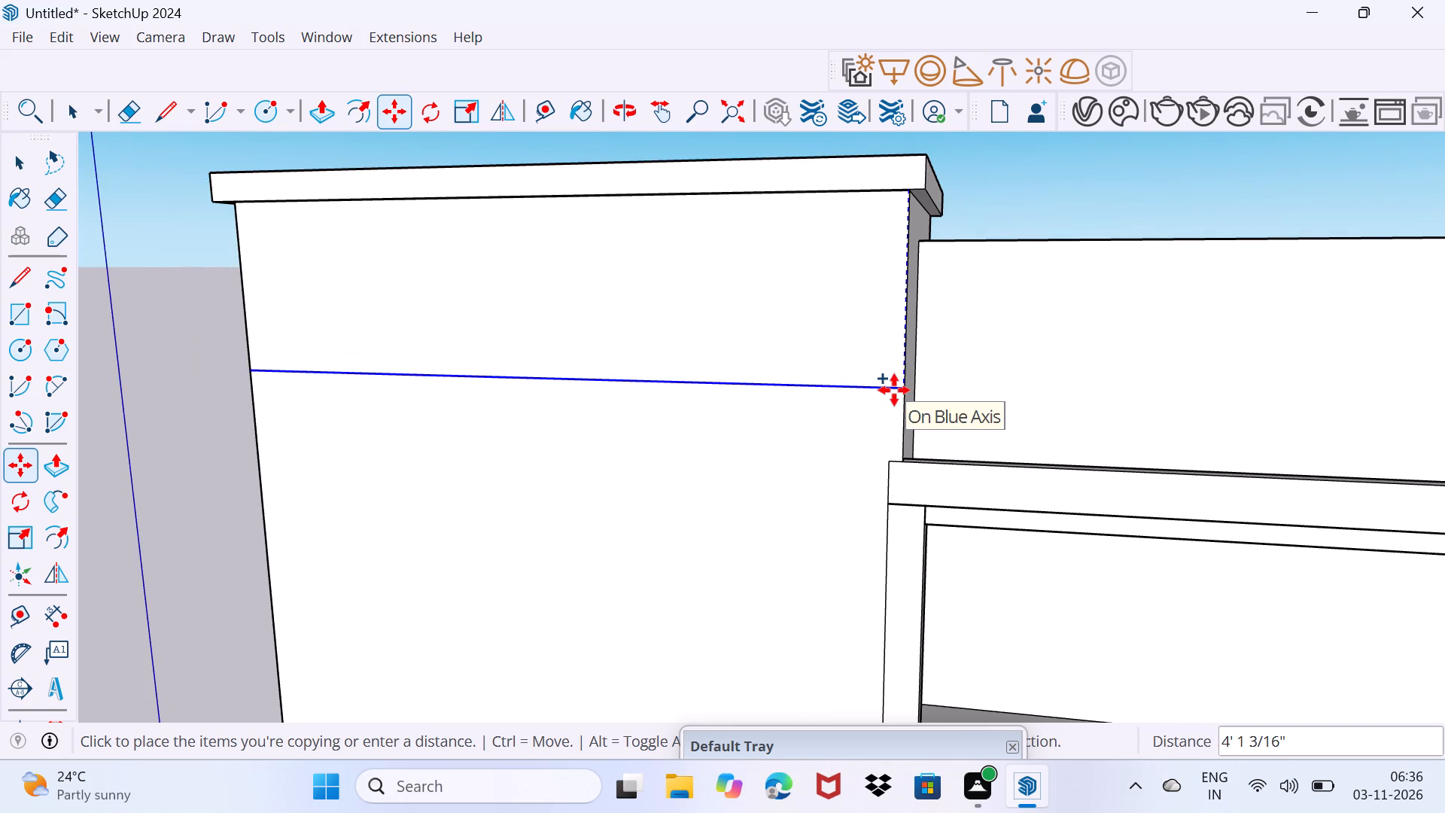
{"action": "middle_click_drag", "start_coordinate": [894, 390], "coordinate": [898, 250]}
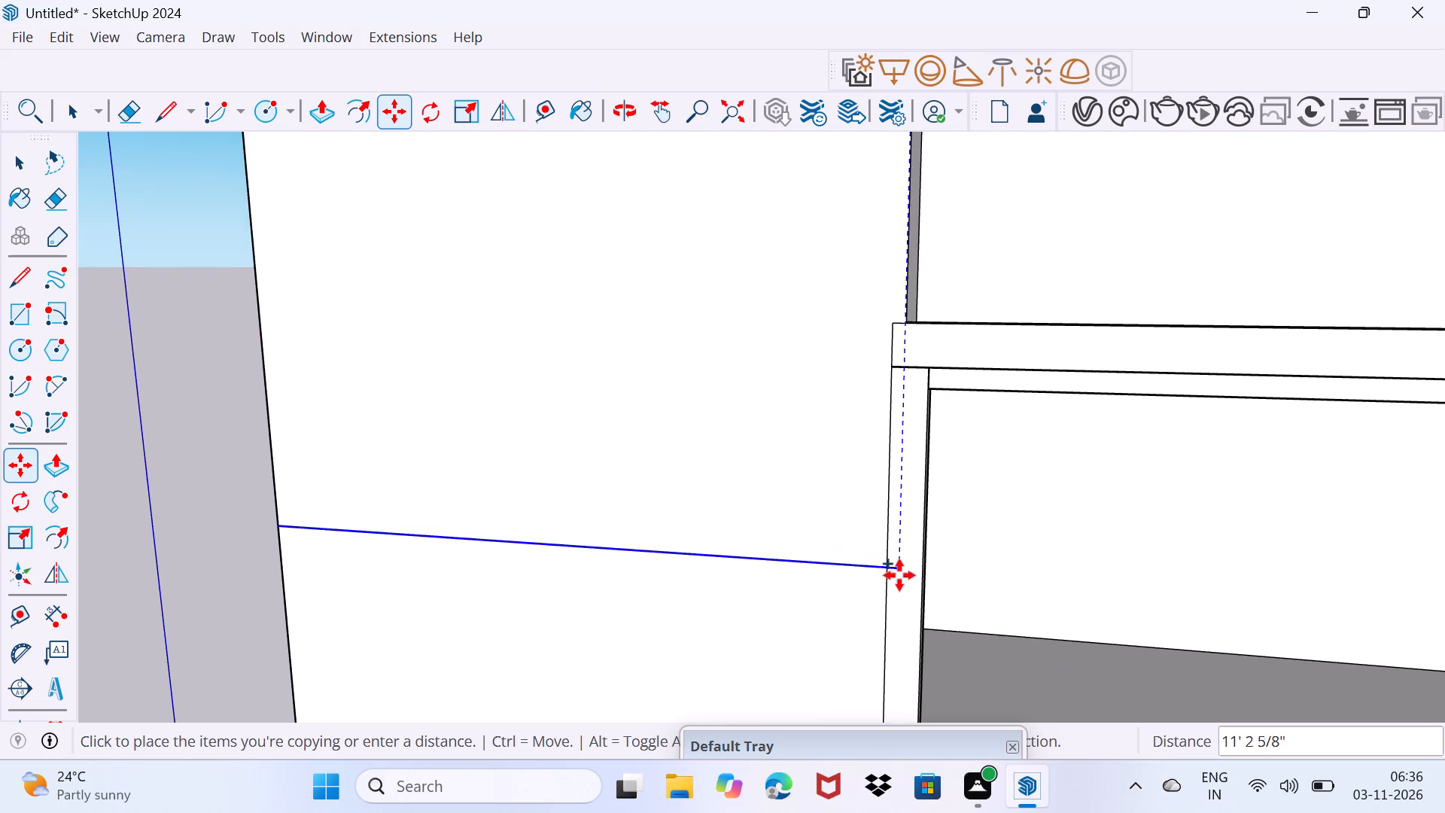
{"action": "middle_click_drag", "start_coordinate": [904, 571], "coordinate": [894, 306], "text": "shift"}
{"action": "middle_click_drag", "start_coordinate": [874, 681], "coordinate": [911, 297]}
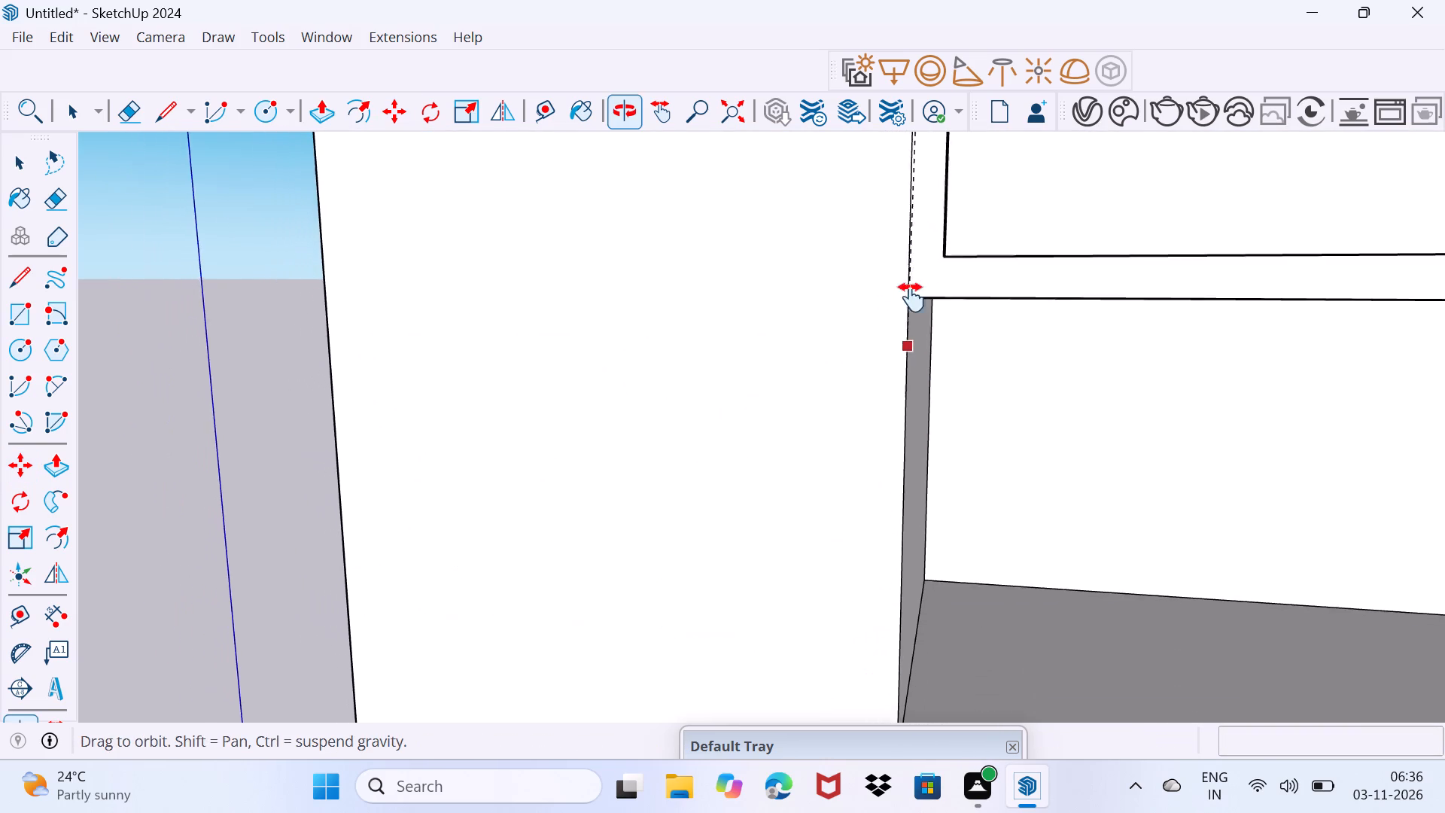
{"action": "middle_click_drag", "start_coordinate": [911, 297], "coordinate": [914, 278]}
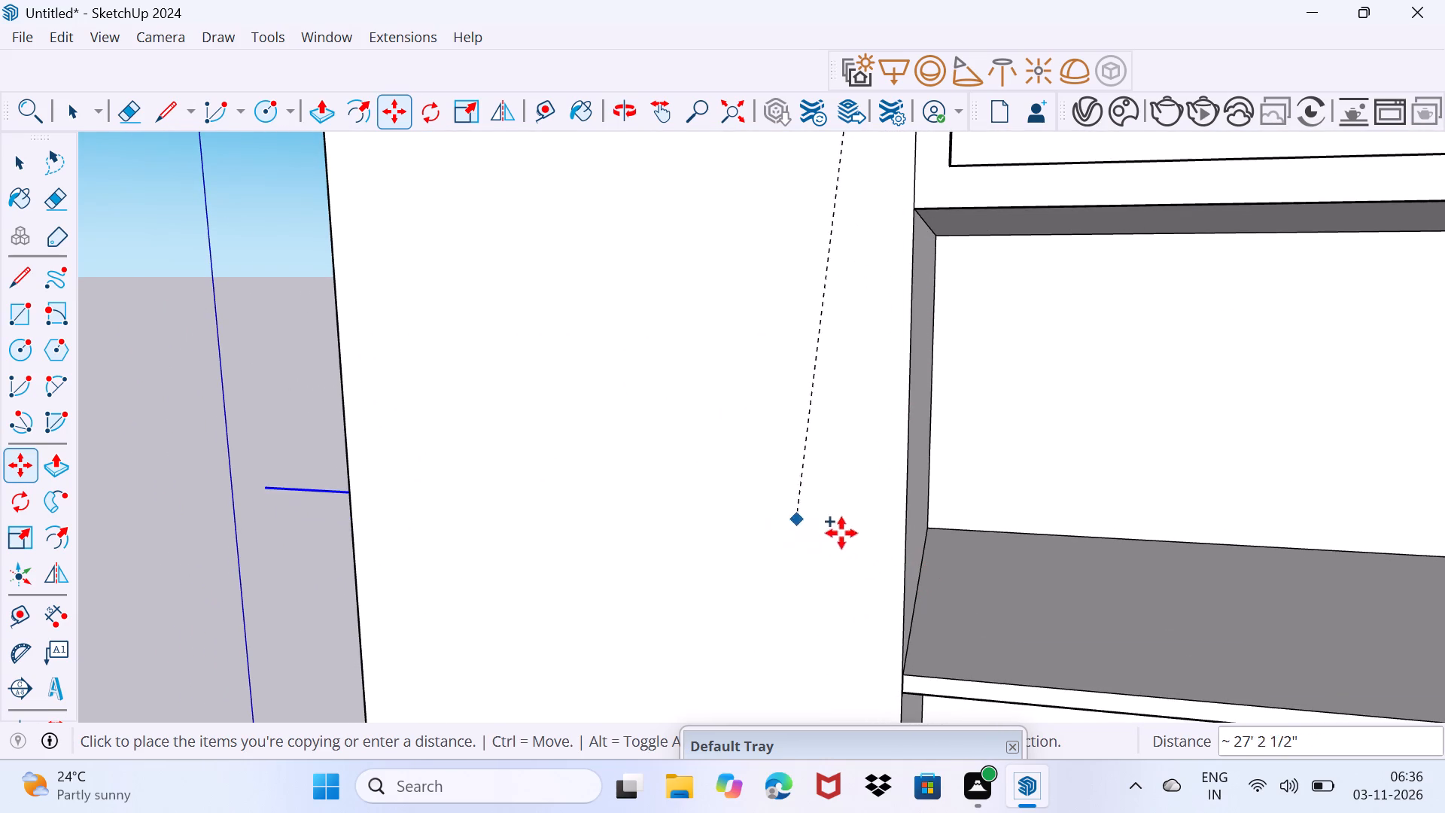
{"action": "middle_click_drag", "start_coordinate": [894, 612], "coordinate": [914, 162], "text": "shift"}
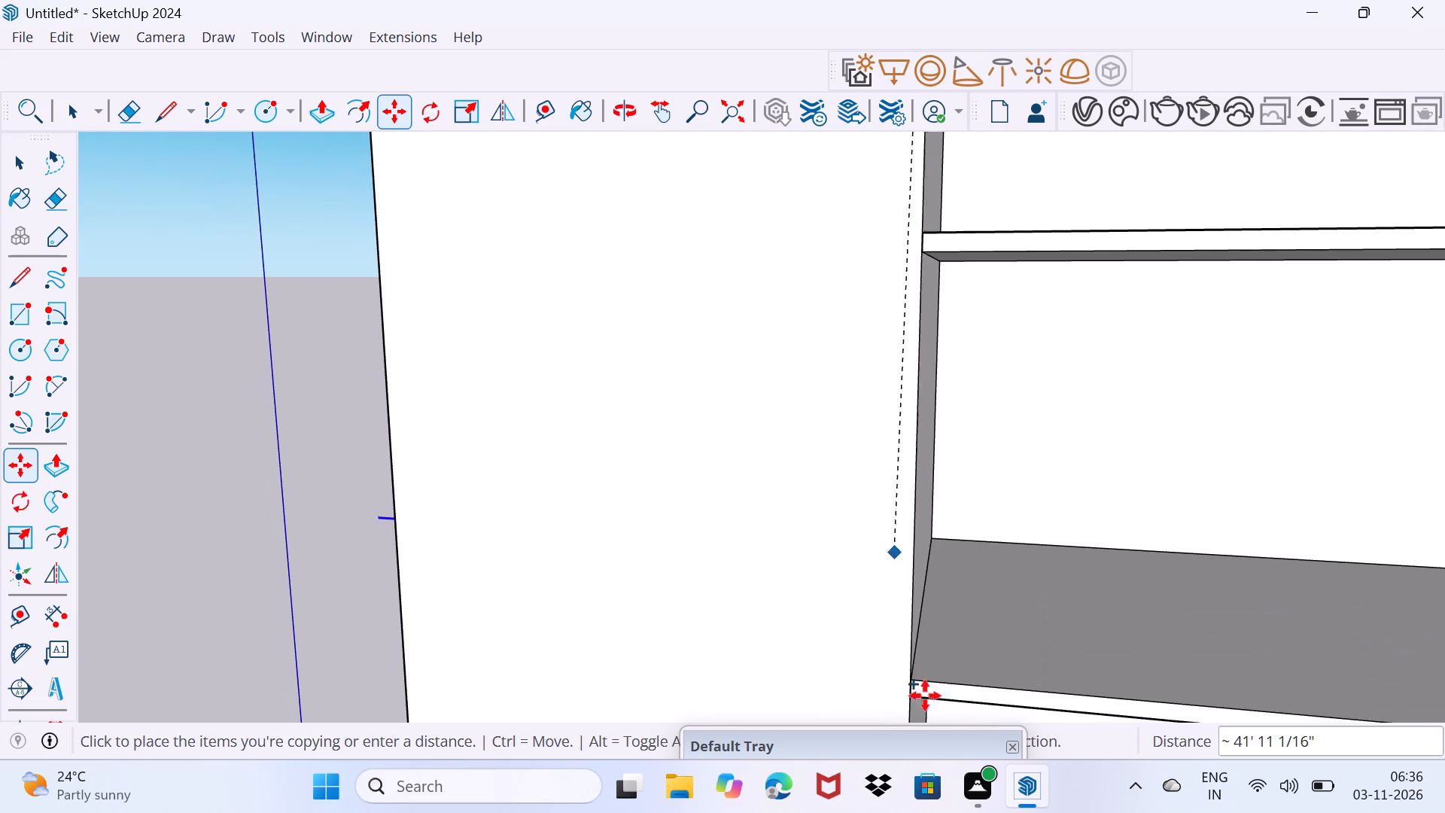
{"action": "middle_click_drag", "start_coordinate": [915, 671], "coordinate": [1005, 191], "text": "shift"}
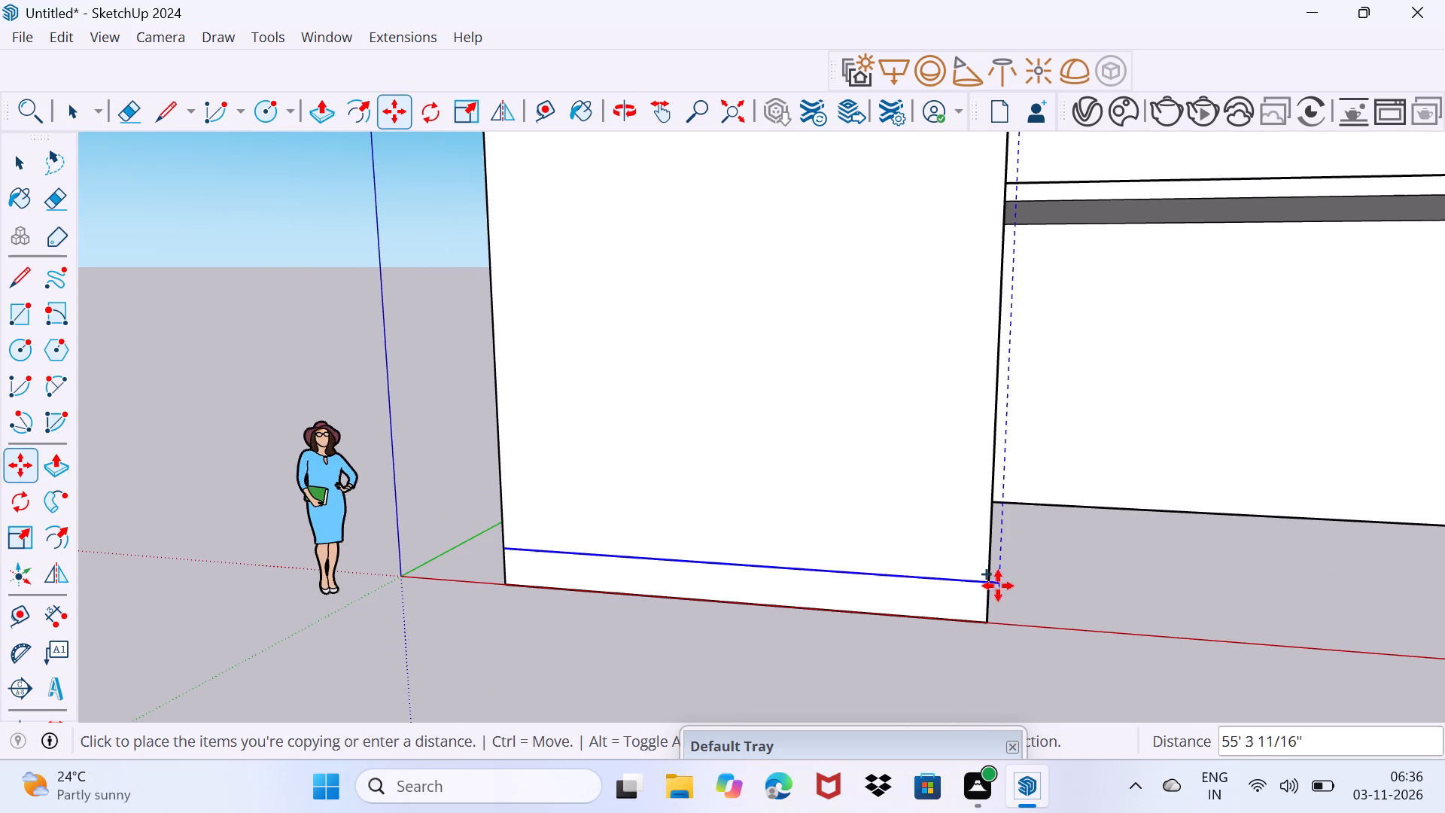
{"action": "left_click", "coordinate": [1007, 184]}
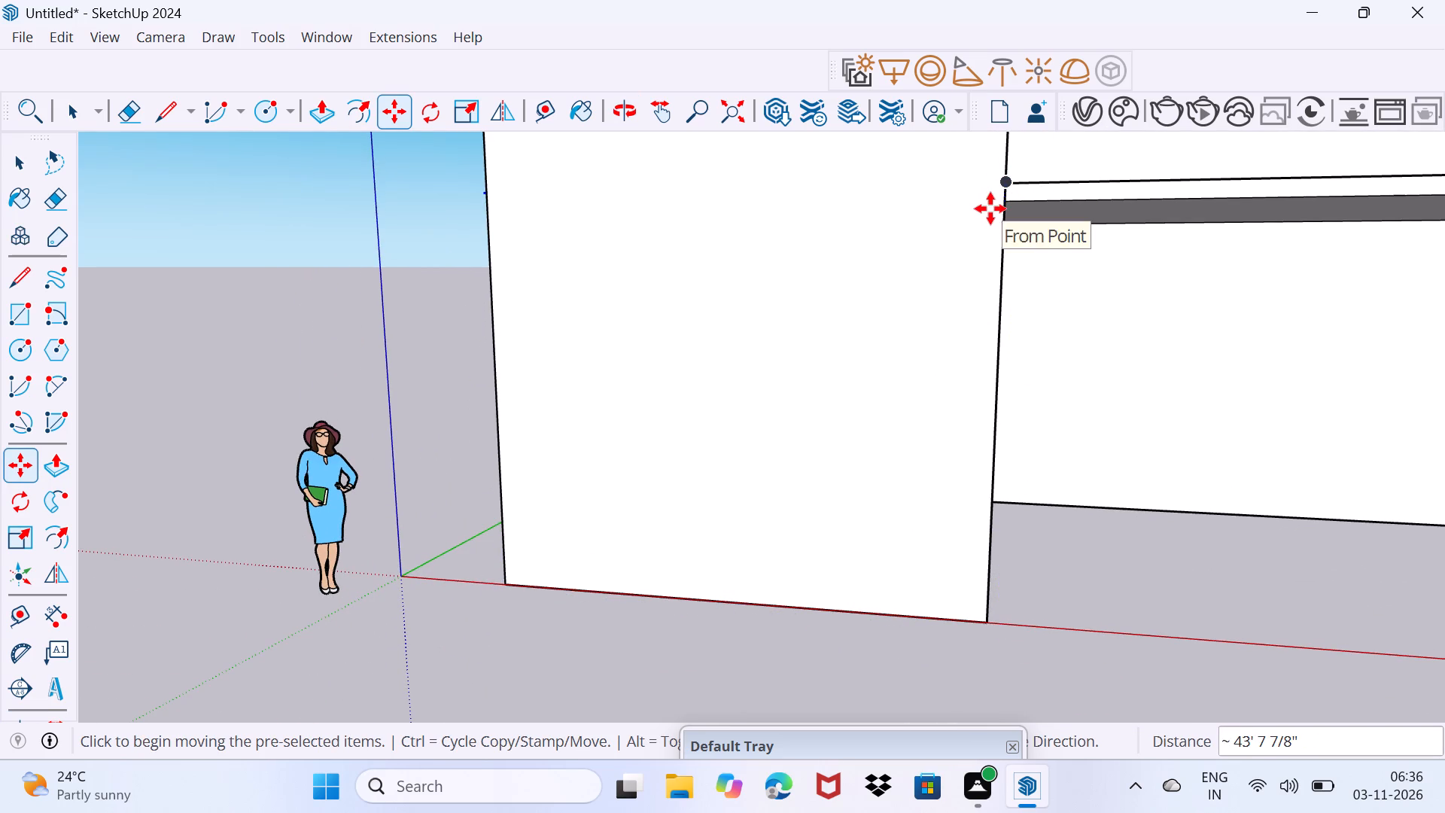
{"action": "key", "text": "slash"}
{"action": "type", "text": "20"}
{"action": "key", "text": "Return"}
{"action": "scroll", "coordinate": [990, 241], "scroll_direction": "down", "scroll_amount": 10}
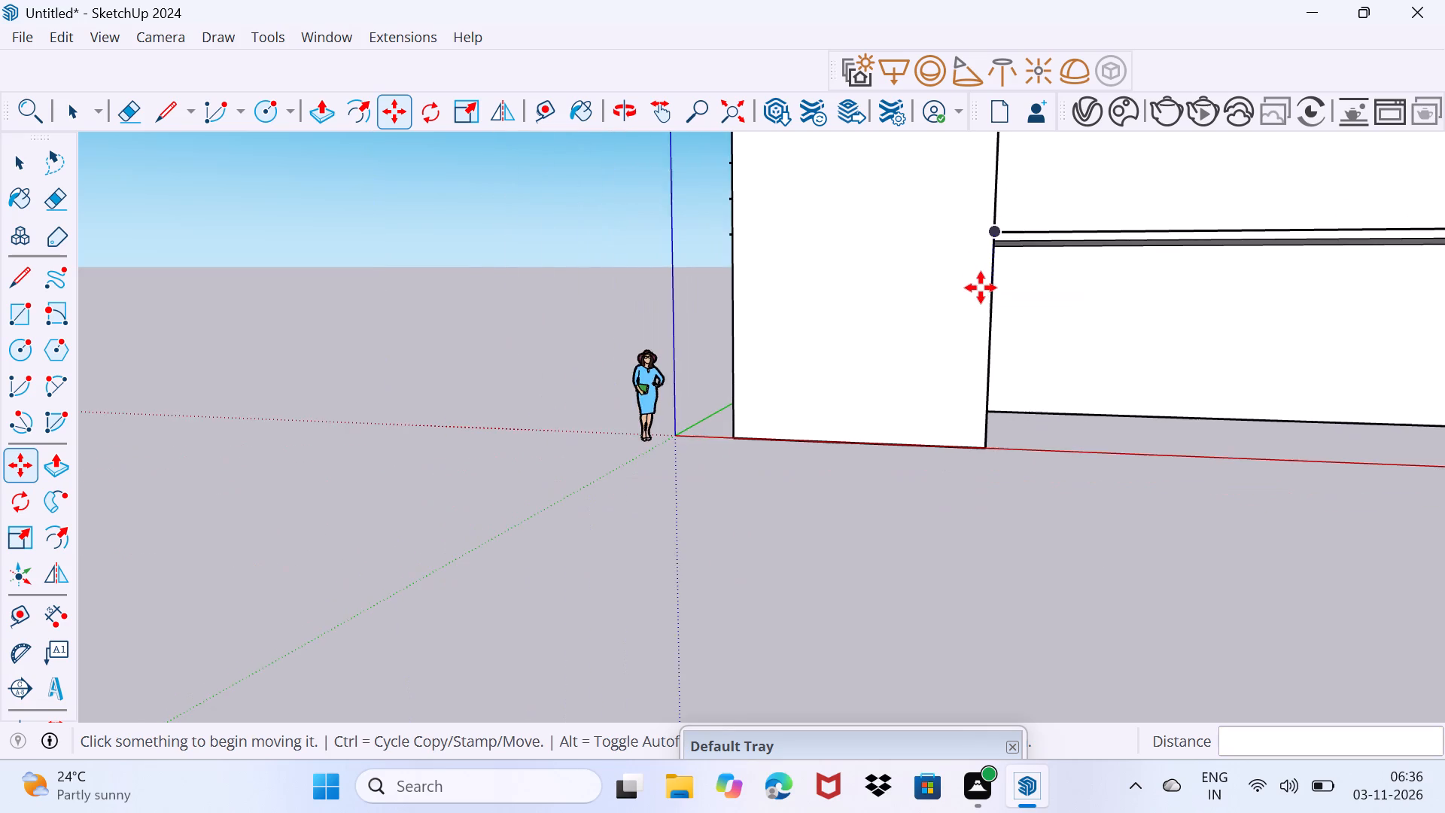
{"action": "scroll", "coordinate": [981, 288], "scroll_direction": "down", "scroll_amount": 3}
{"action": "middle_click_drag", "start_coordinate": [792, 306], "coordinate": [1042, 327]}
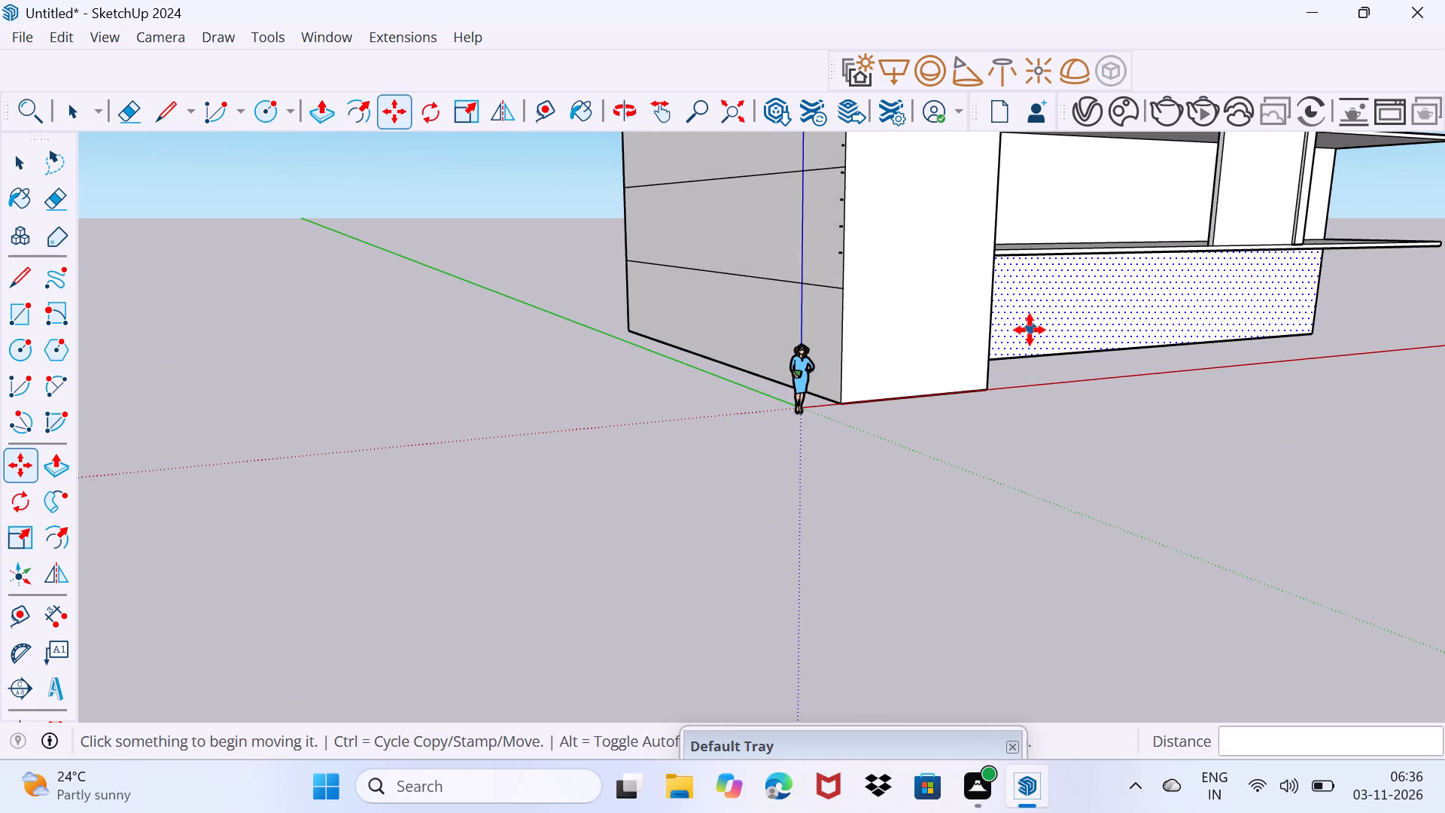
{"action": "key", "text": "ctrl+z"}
Copy the corner block's front base edge up to the cap's underside, divided into 25 equal spacings.
{"action": "middle_click_drag", "start_coordinate": [948, 262], "coordinate": [832, 295]}
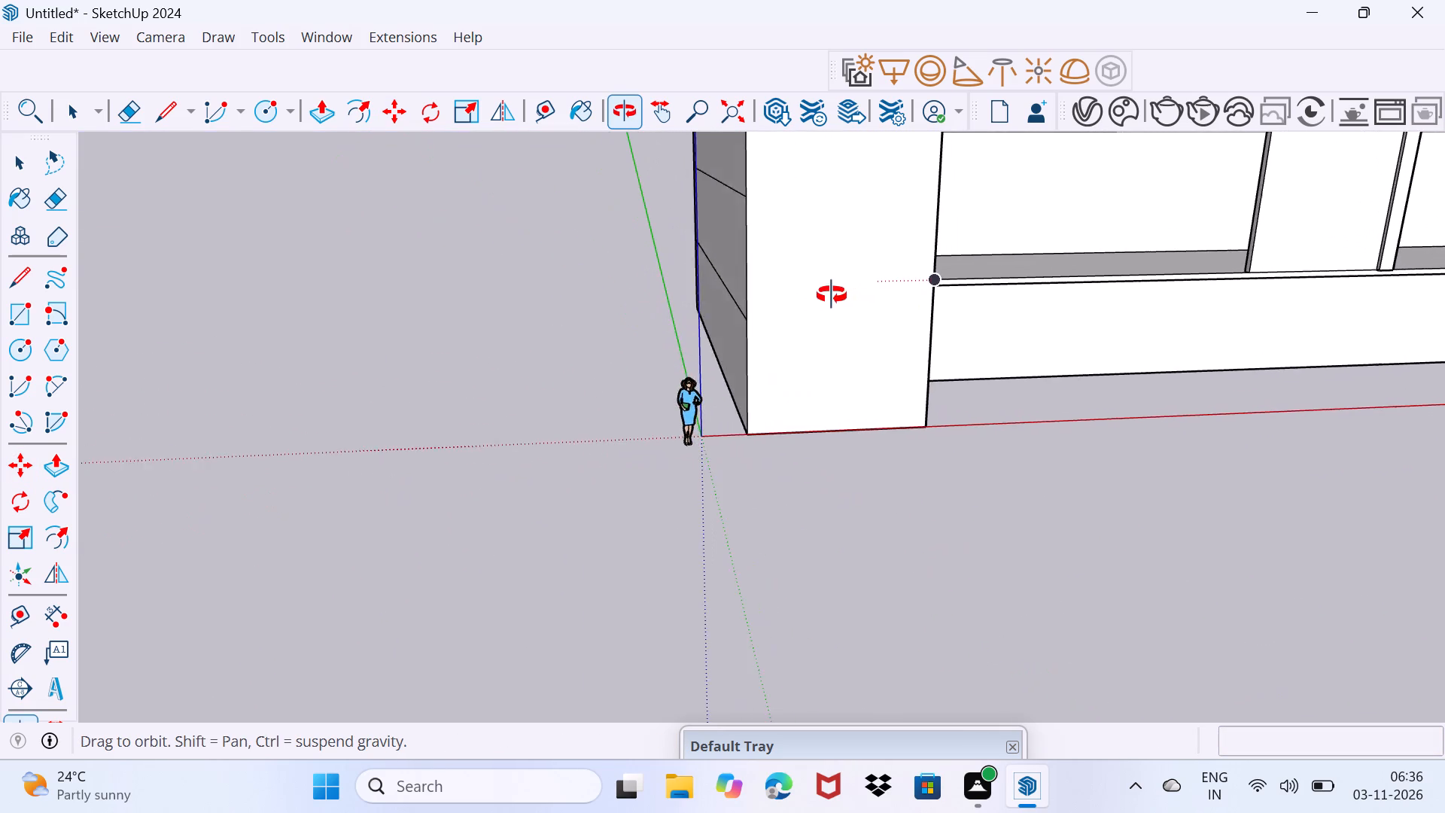
{"action": "middle_click_drag", "start_coordinate": [832, 295], "coordinate": [853, 456]}
{"action": "scroll", "coordinate": [844, 411], "scroll_direction": "down", "scroll_amount": 3}
{"action": "key", "text": "space"}
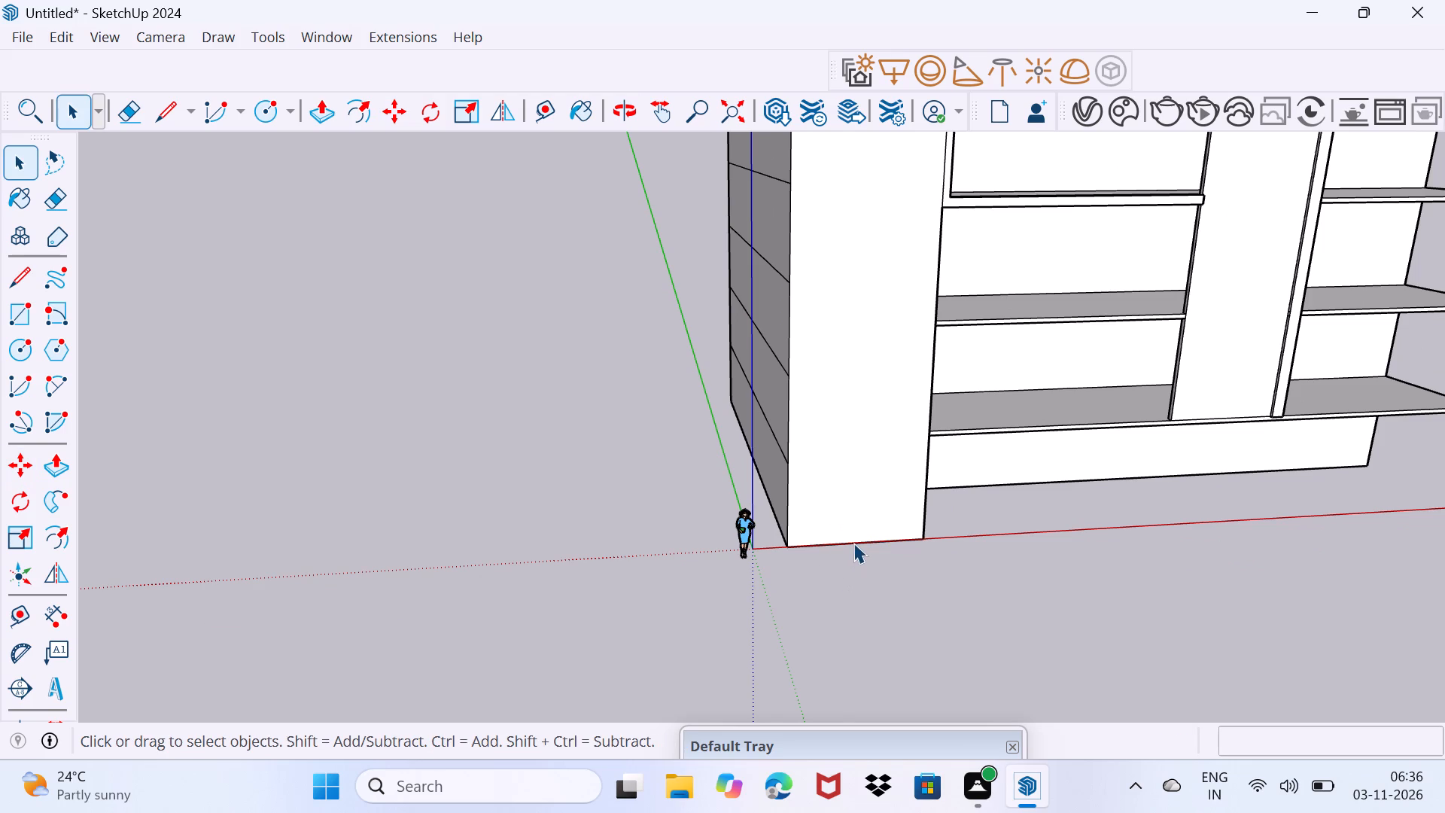
{"action": "left_click", "coordinate": [853, 543]}
{"action": "scroll", "coordinate": [908, 538], "scroll_direction": "up", "scroll_amount": 10}
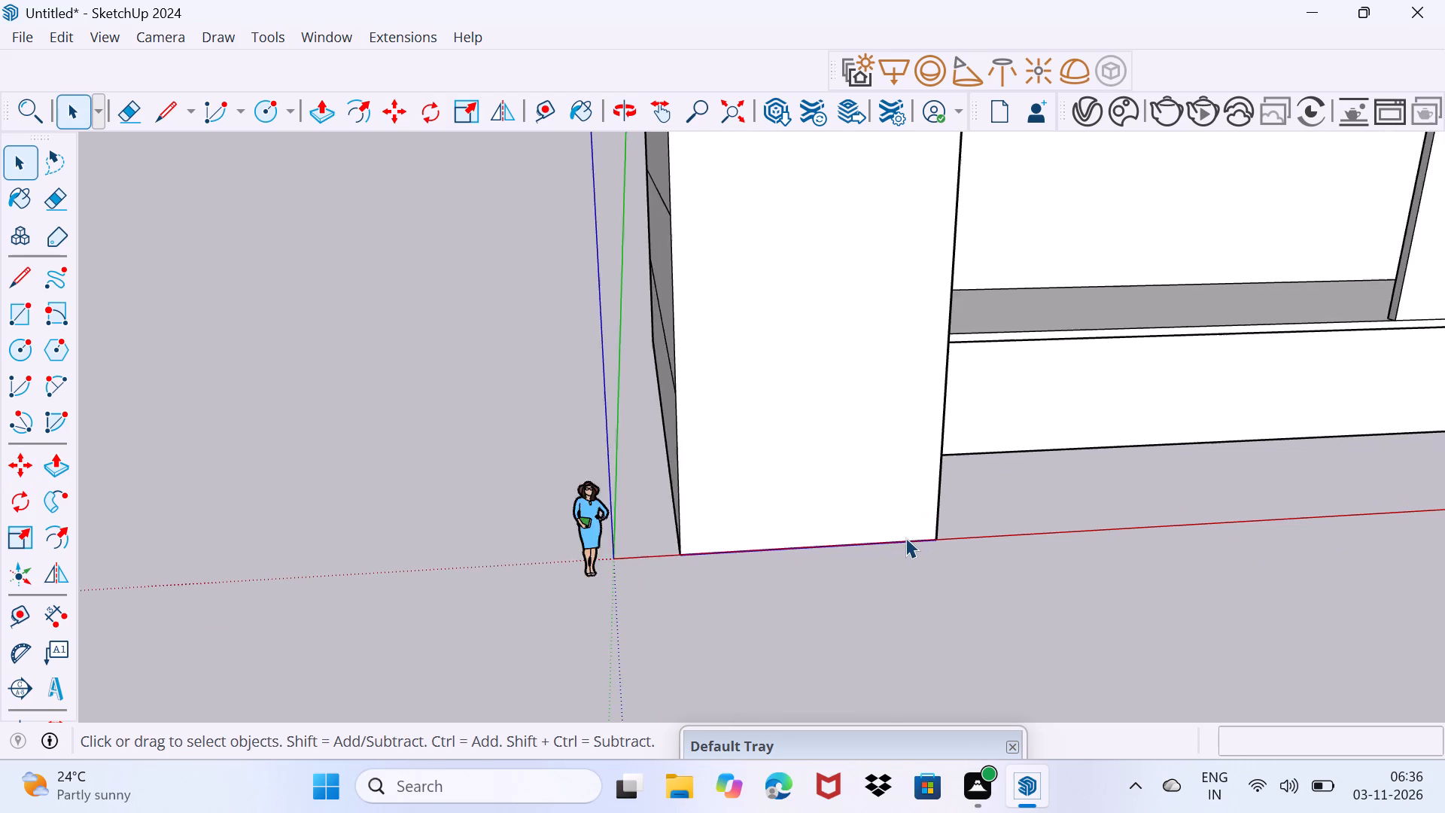
{"action": "key", "text": "m"}
{"action": "left_click", "coordinate": [951, 540]}
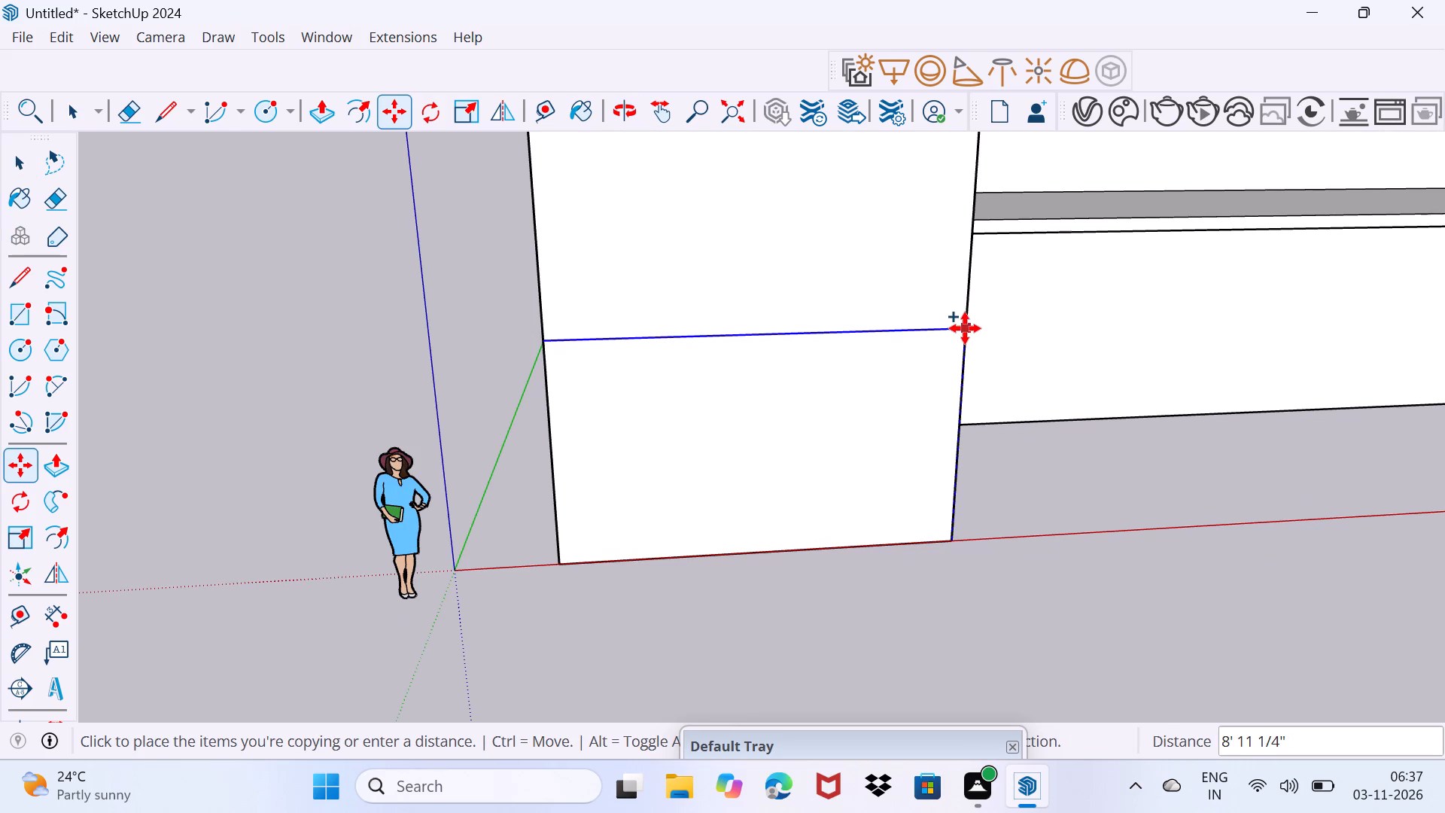
{"action": "middle_click_drag", "start_coordinate": [965, 328], "coordinate": [951, 630], "text": "shift"}
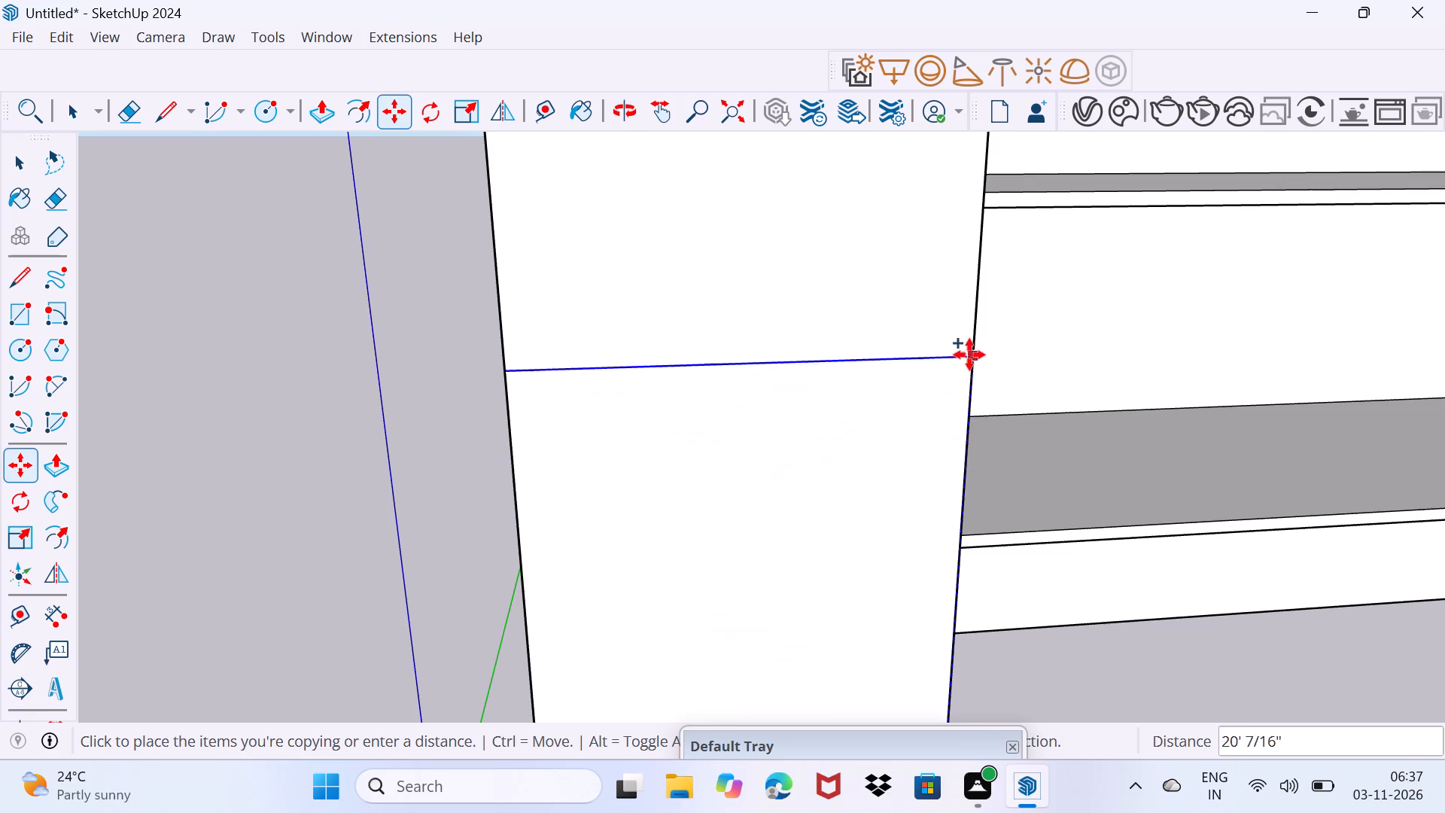
{"action": "middle_click_drag", "start_coordinate": [970, 359], "coordinate": [965, 729], "text": "shift"}
{"action": "scroll", "coordinate": [962, 383], "scroll_direction": "down", "scroll_amount": 13}
{"action": "middle_click_drag", "start_coordinate": [961, 333], "coordinate": [962, 450]}
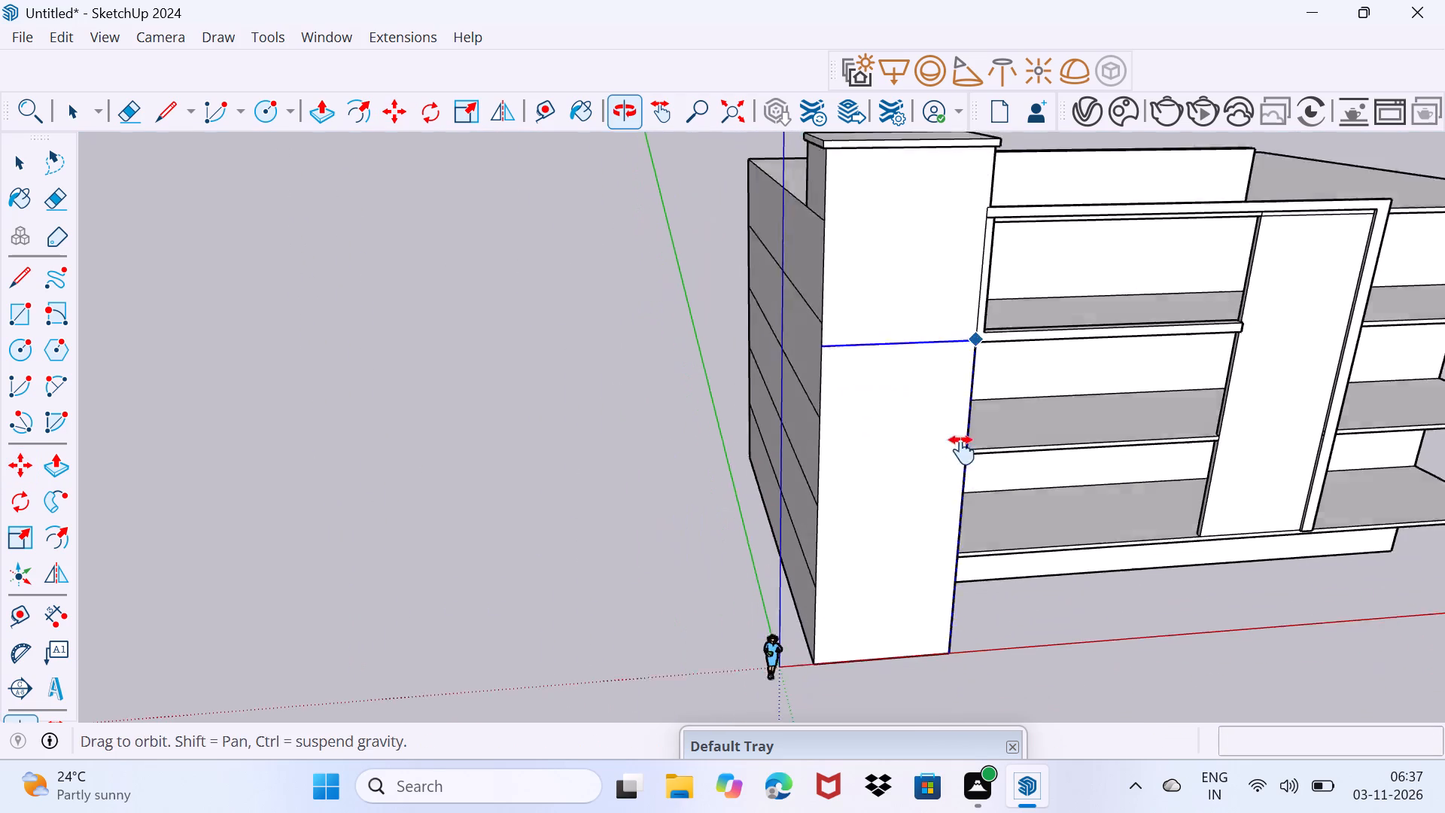
{"action": "middle_click_drag", "start_coordinate": [962, 450], "coordinate": [961, 525]}
{"action": "scroll", "coordinate": [961, 380], "scroll_direction": "up", "scroll_amount": 10}
{"action": "middle_click_drag", "start_coordinate": [979, 353], "coordinate": [935, 525], "text": "shift"}
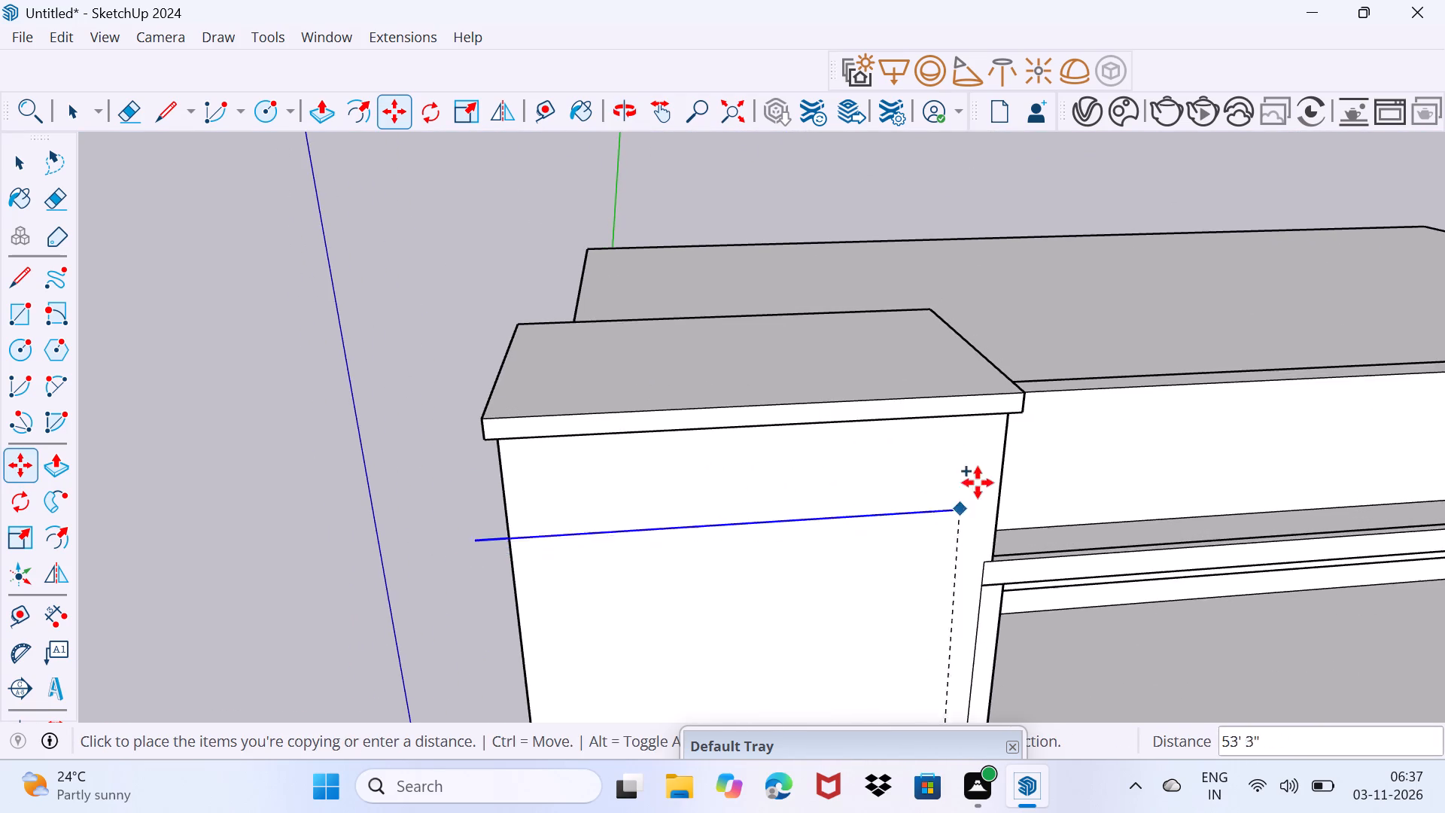
{"action": "scroll", "coordinate": [982, 466], "scroll_direction": "up", "scroll_amount": 3}
{"action": "middle_click_drag", "start_coordinate": [989, 449], "coordinate": [942, 337]}
{"action": "scroll", "coordinate": [974, 355], "scroll_direction": "up", "scroll_amount": 8}
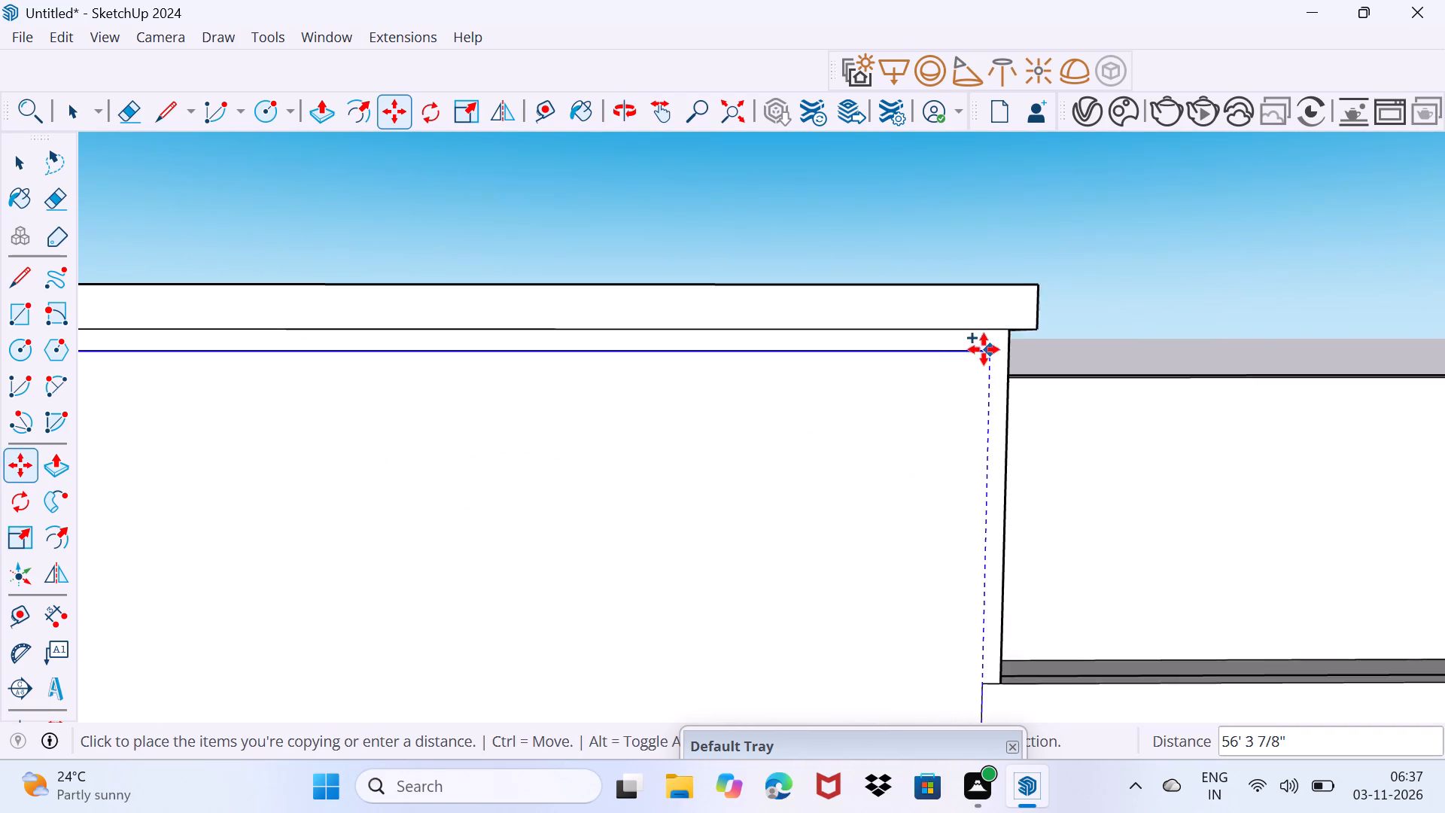
{"action": "scroll", "coordinate": [984, 349], "scroll_direction": "up", "scroll_amount": 7}
{"action": "middle_click_drag", "start_coordinate": [988, 343], "coordinate": [957, 294]}
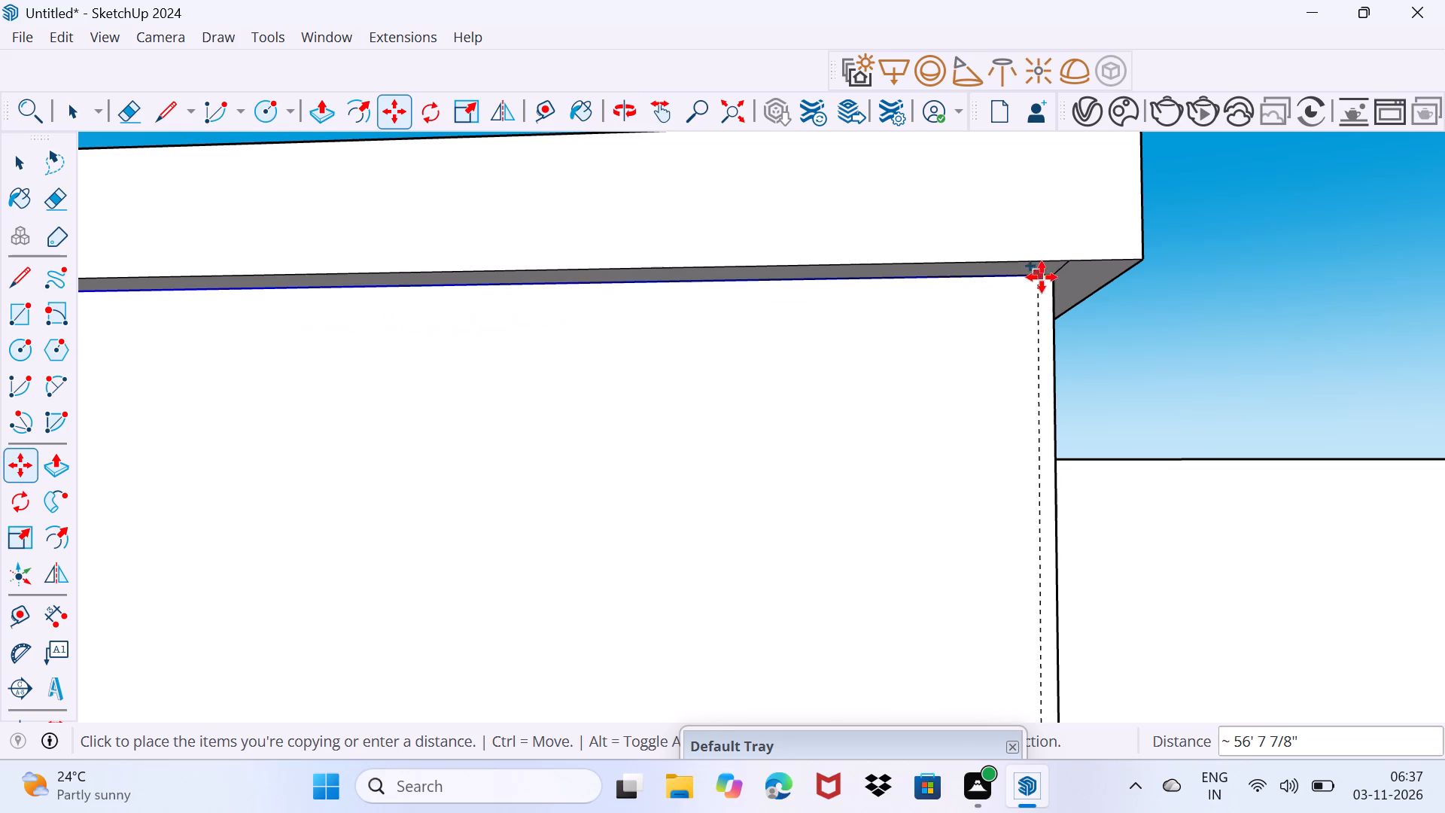
{"action": "left_click", "coordinate": [1048, 273]}
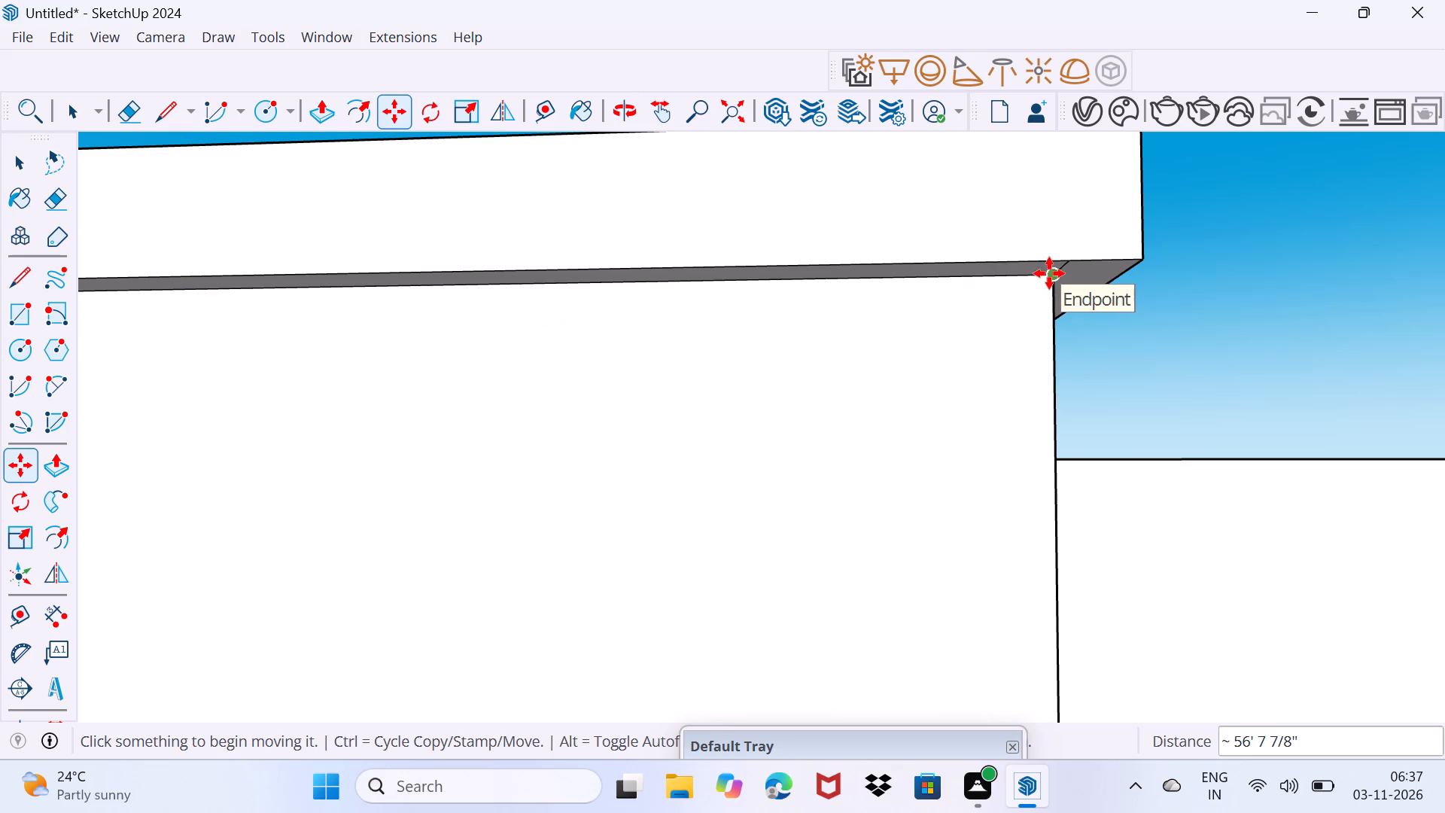
{"action": "key", "text": "slash"}
{"action": "type", "text": "25"}
{"action": "key", "text": "Return"}
{"action": "scroll", "coordinate": [1032, 358], "scroll_direction": "down", "scroll_amount": 13}
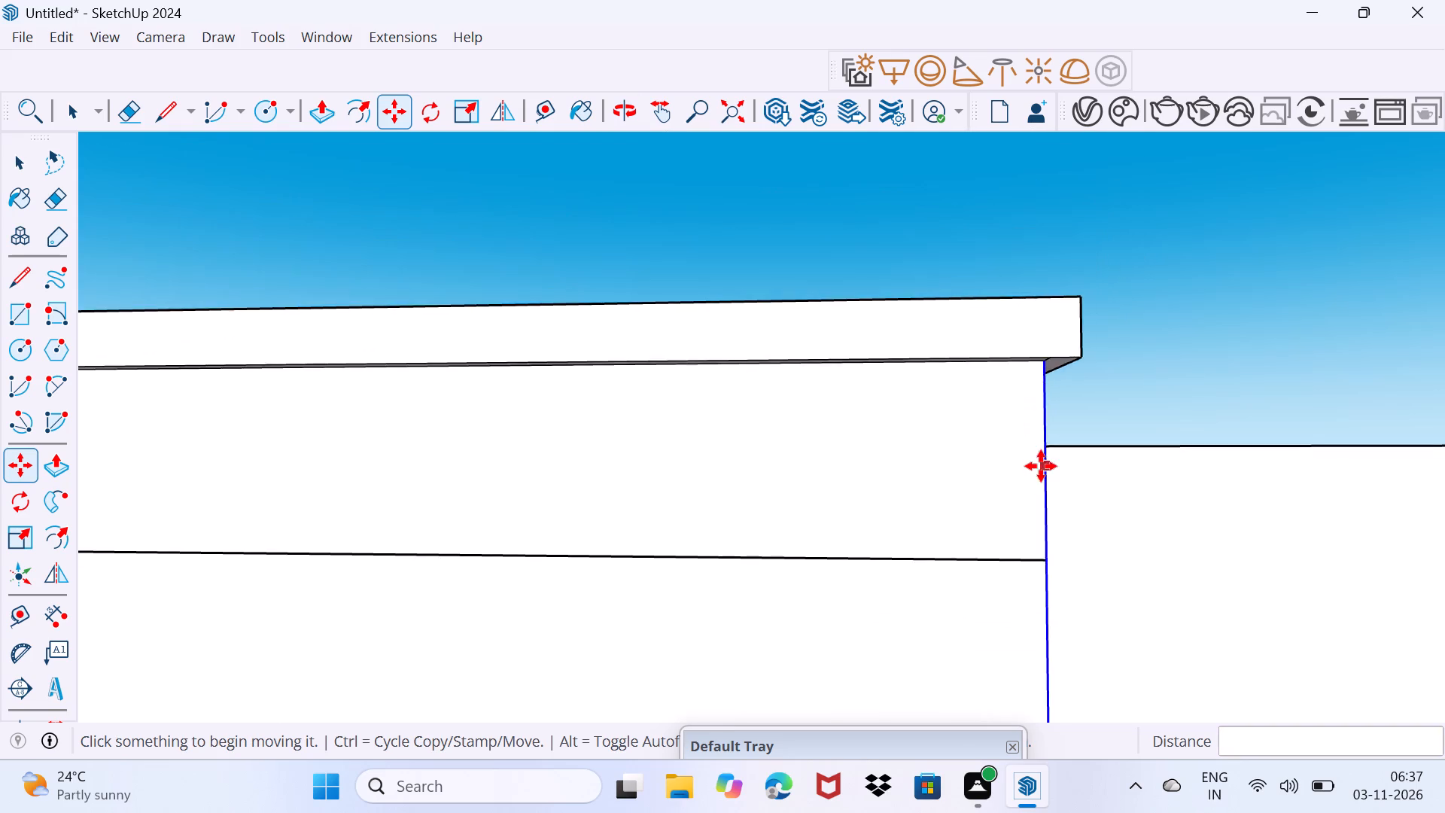
{"action": "scroll", "coordinate": [1041, 466], "scroll_direction": "down", "scroll_amount": 14}
{"action": "key", "text": "space"}
Erase the five lowest horizontal dividing lines on the corner block's front face.
{"action": "scroll", "coordinate": [989, 529], "scroll_direction": "down", "scroll_amount": 5}
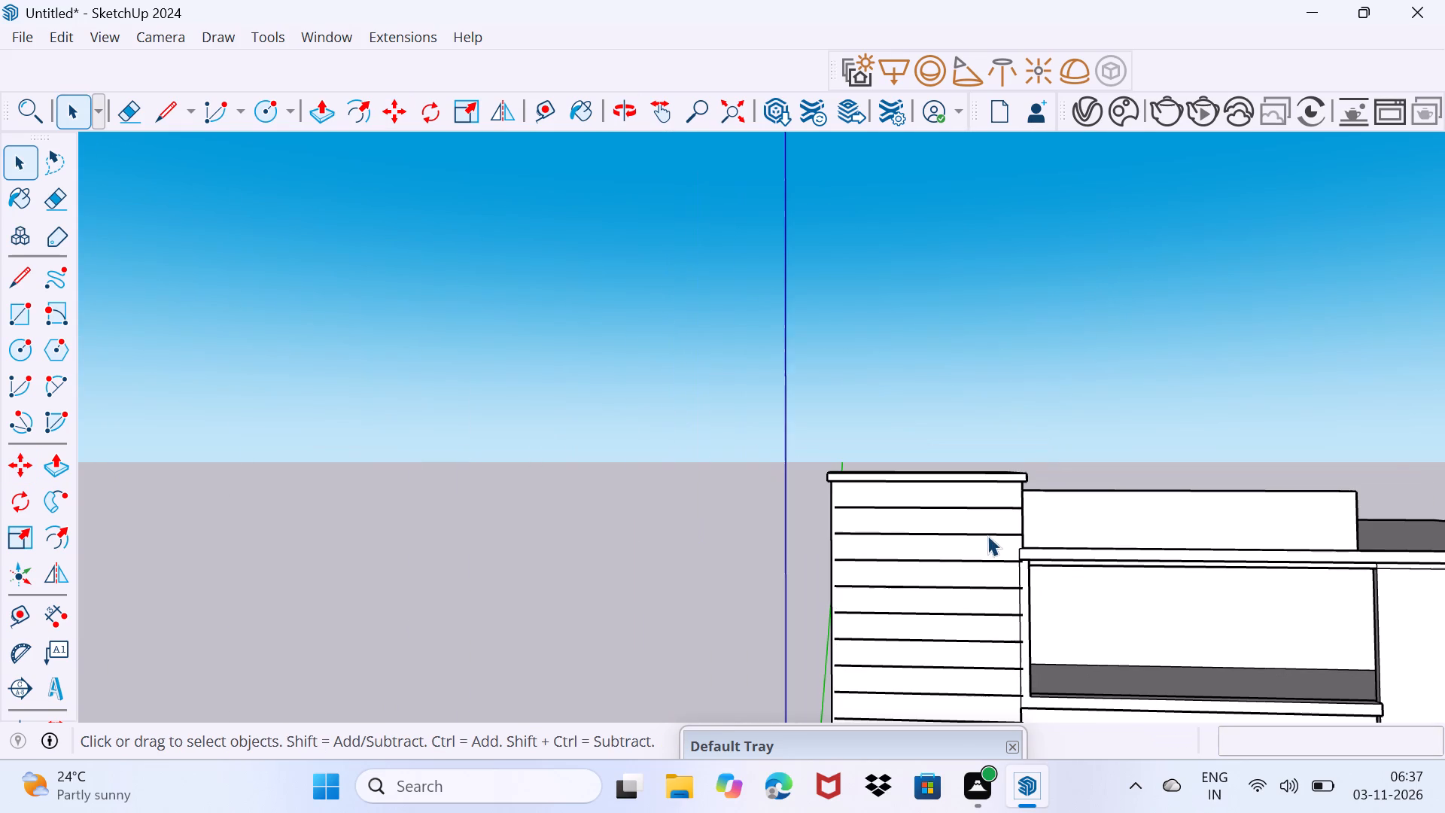
{"action": "middle_click_drag", "start_coordinate": [986, 566], "coordinate": [925, 100], "text": "shift"}
{"action": "middle_click_drag", "start_coordinate": [929, 559], "coordinate": [932, 490]}
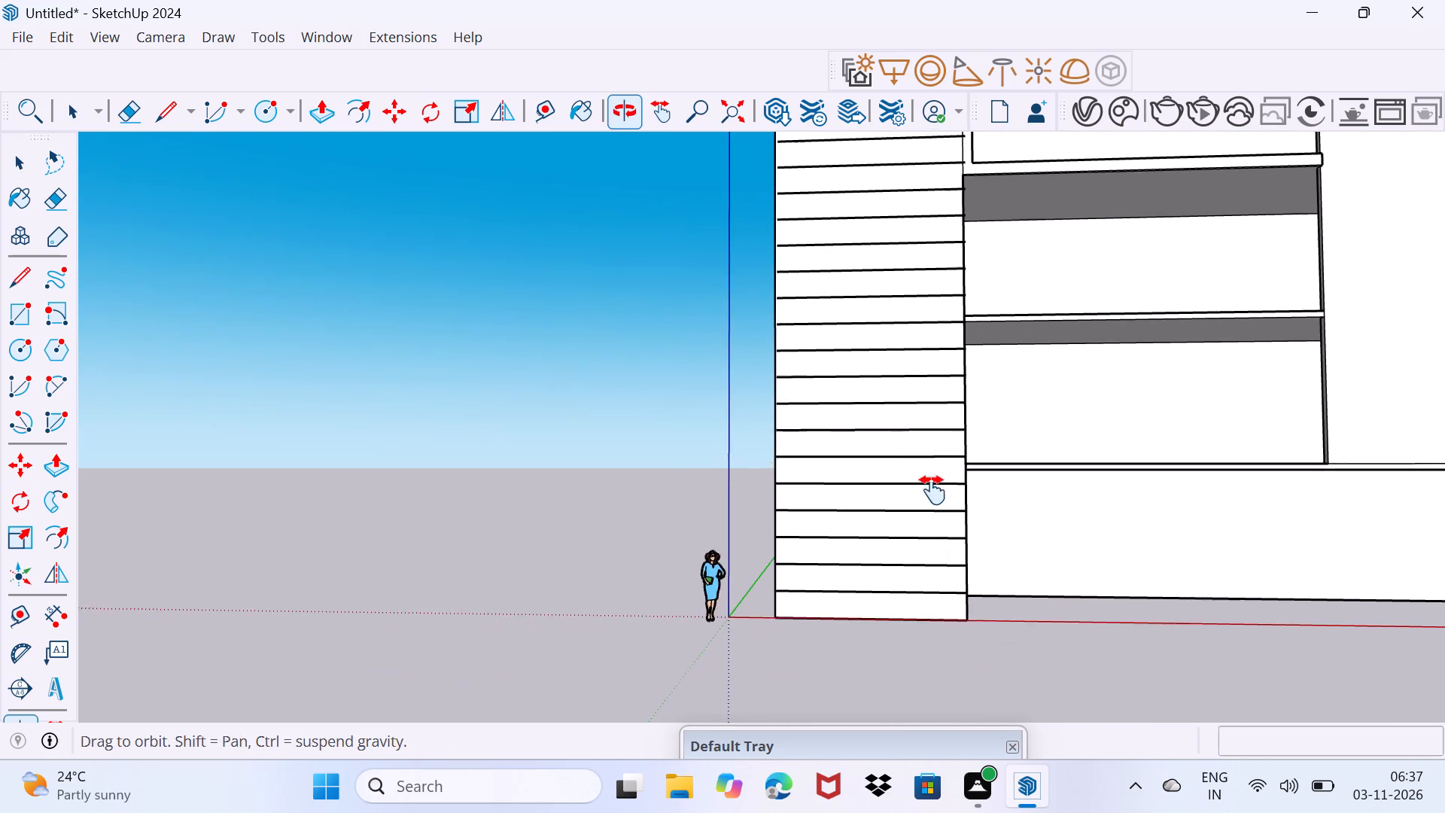
{"action": "middle_click_drag", "start_coordinate": [932, 490], "coordinate": [934, 495]}
{"action": "scroll", "coordinate": [914, 554], "scroll_direction": "up", "scroll_amount": 8}
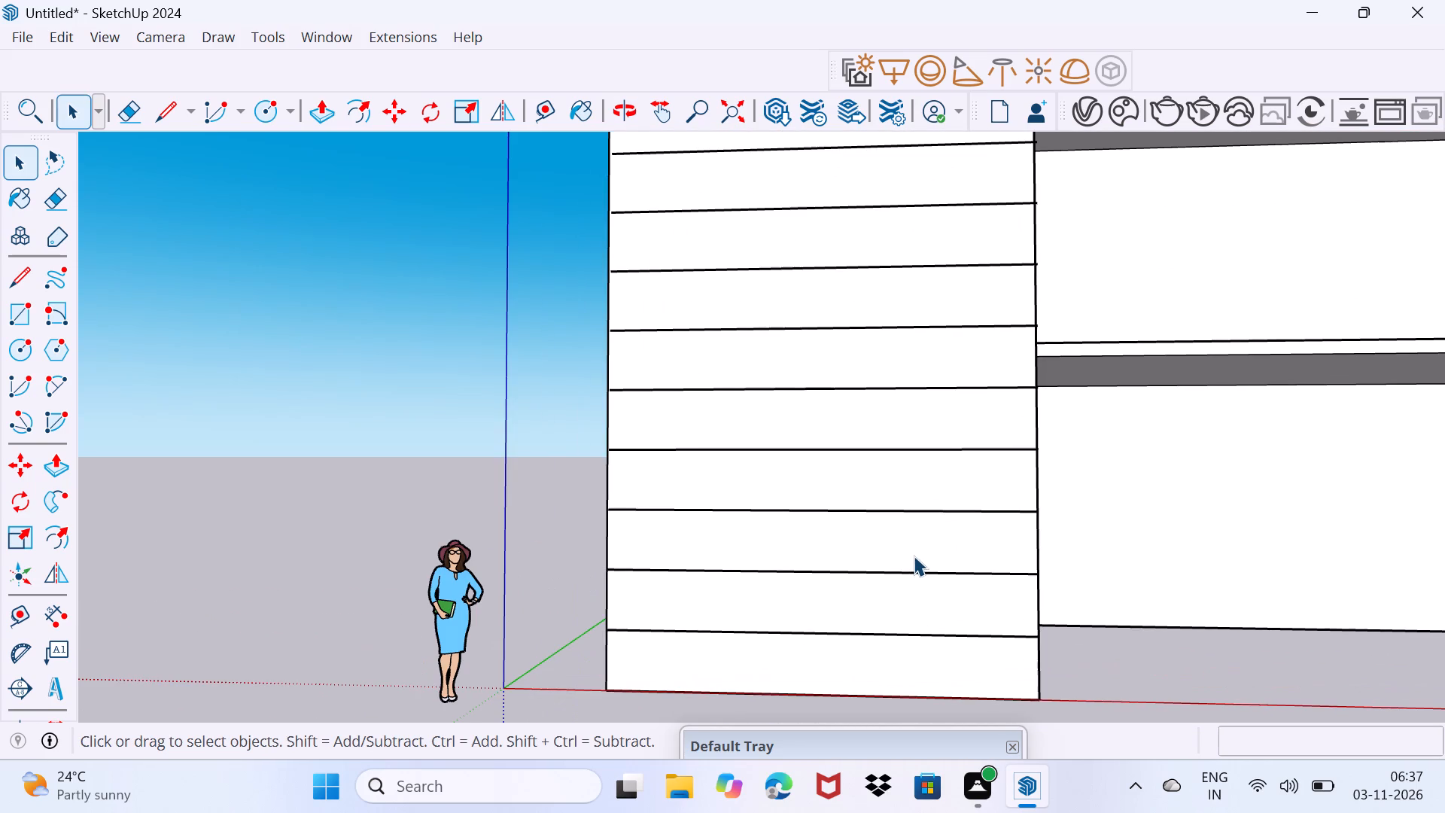
{"action": "key", "text": "e"}
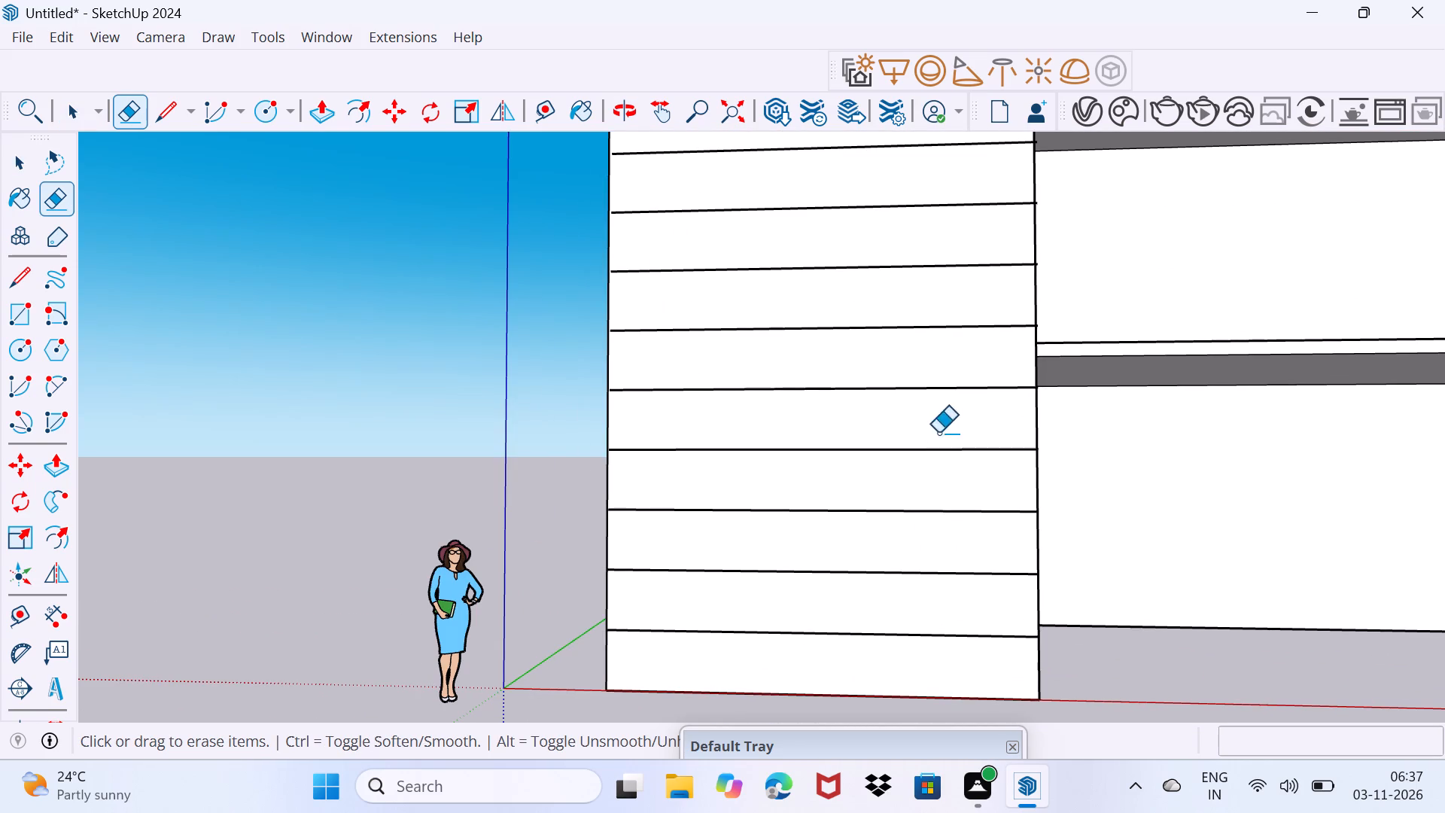
{"action": "left_click_drag", "start_coordinate": [955, 375], "coordinate": [947, 644]}
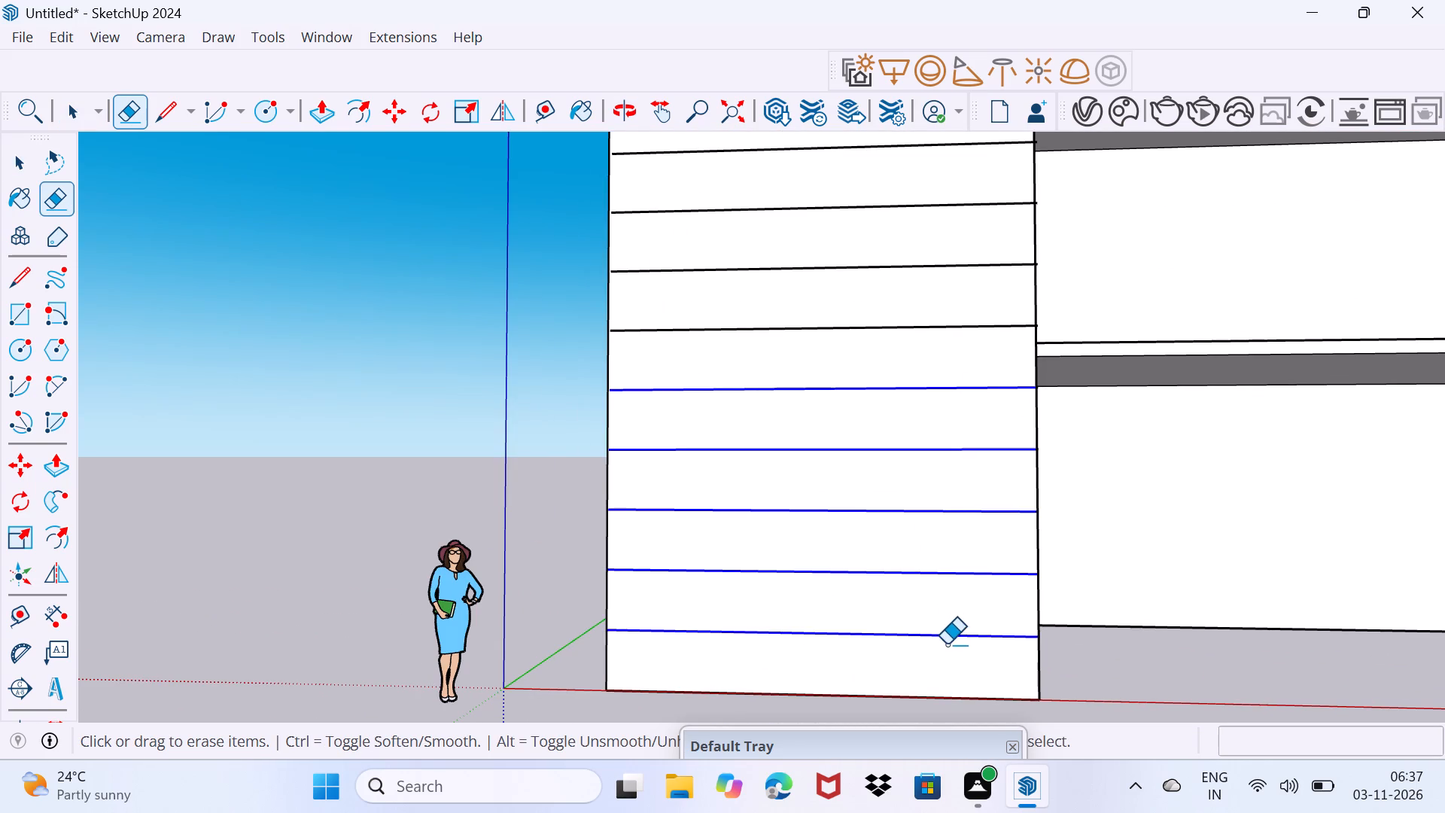
{"action": "left_click_drag", "start_coordinate": [947, 644], "coordinate": [947, 652]}
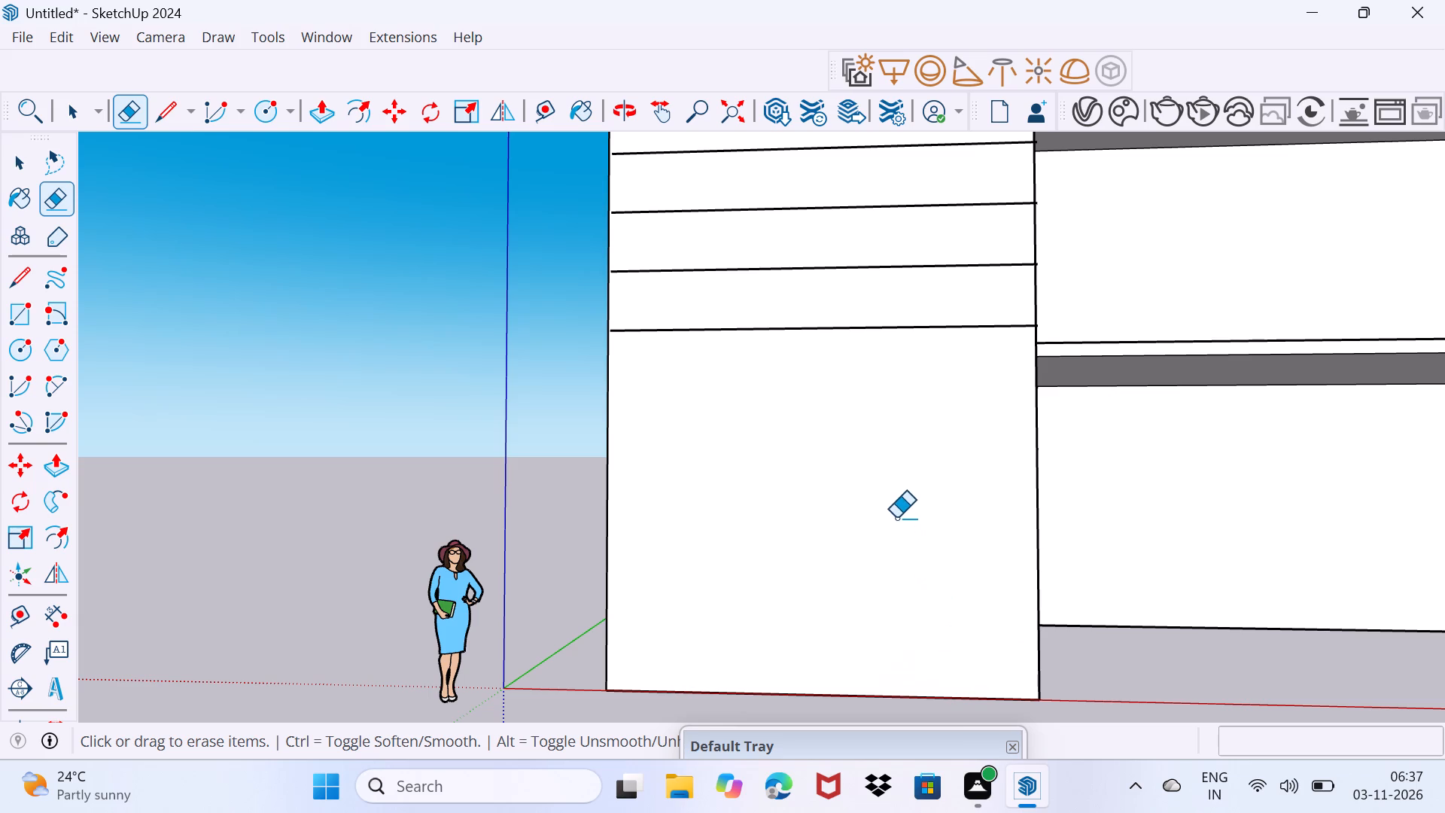
{"action": "key", "text": "space"}
Draw a horizontal line about 16' long across the corner block's front face, level with the lowest slab's bottom edge.
{"action": "scroll", "coordinate": [992, 376], "scroll_direction": "up", "scroll_amount": 3}
{"action": "middle_click_drag", "start_coordinate": [996, 414], "coordinate": [1080, 455]}
{"action": "key", "text": "l"}
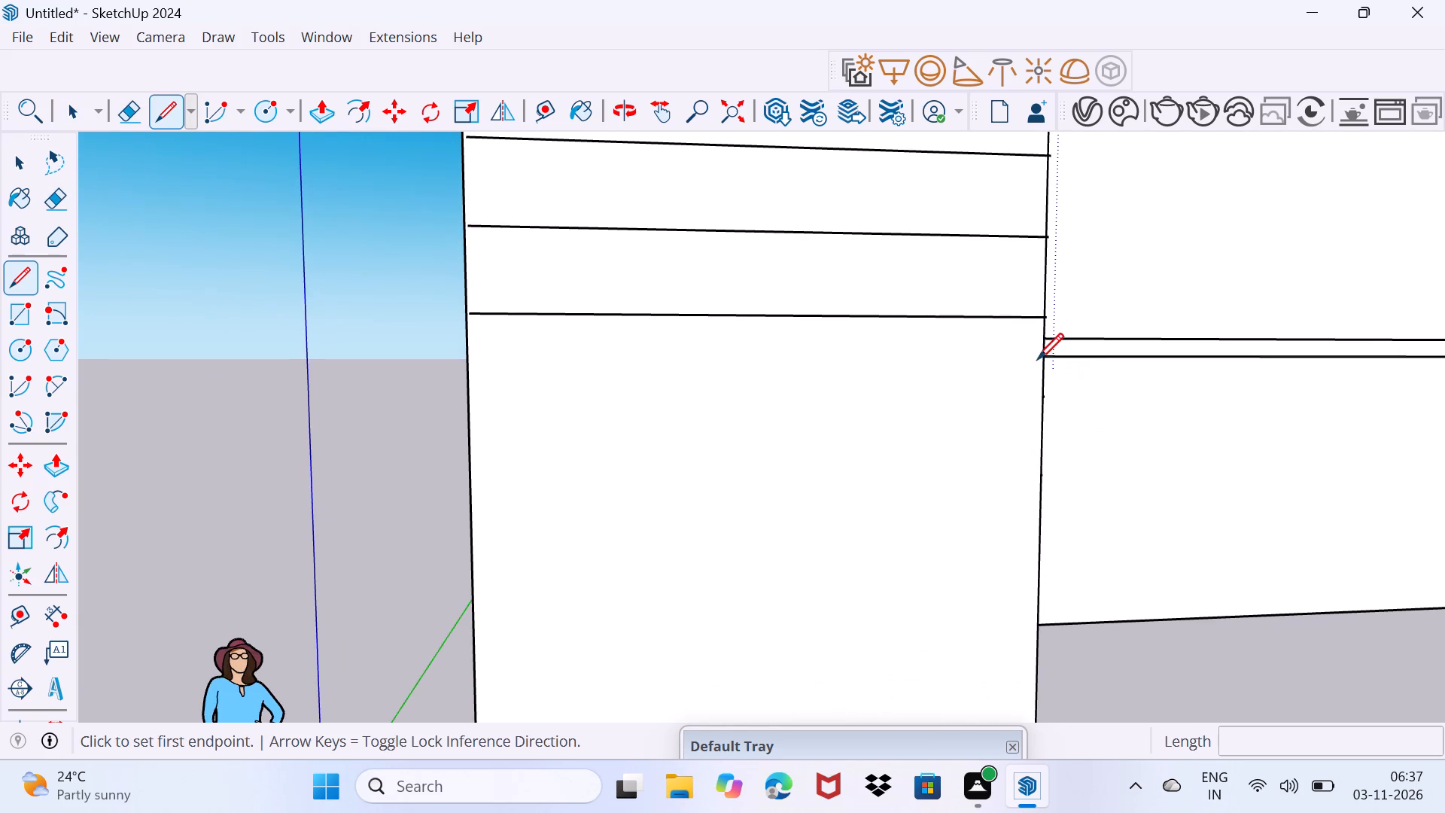
{"action": "left_click", "coordinate": [1045, 355]}
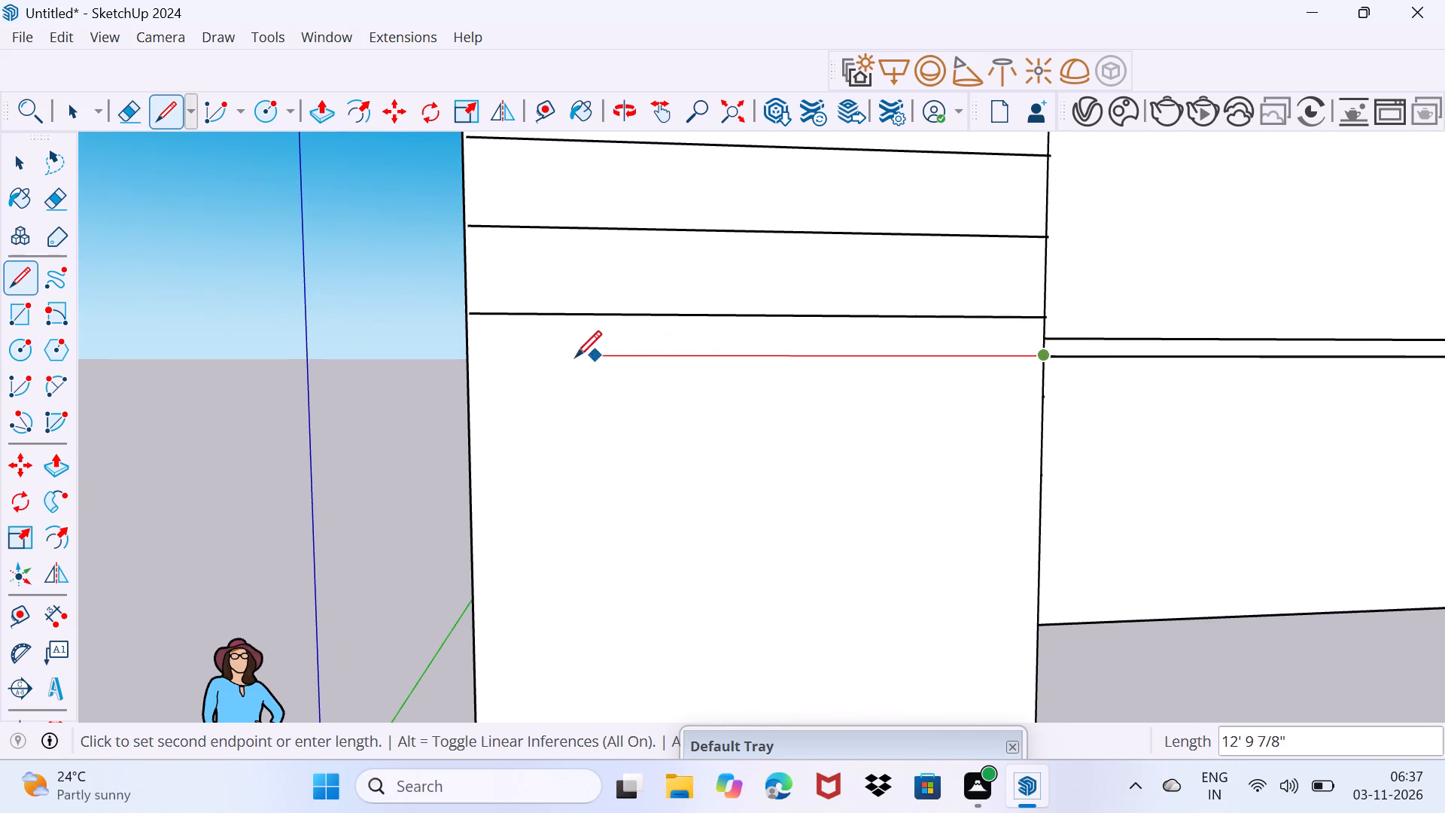
{"action": "left_click", "coordinate": [465, 346]}
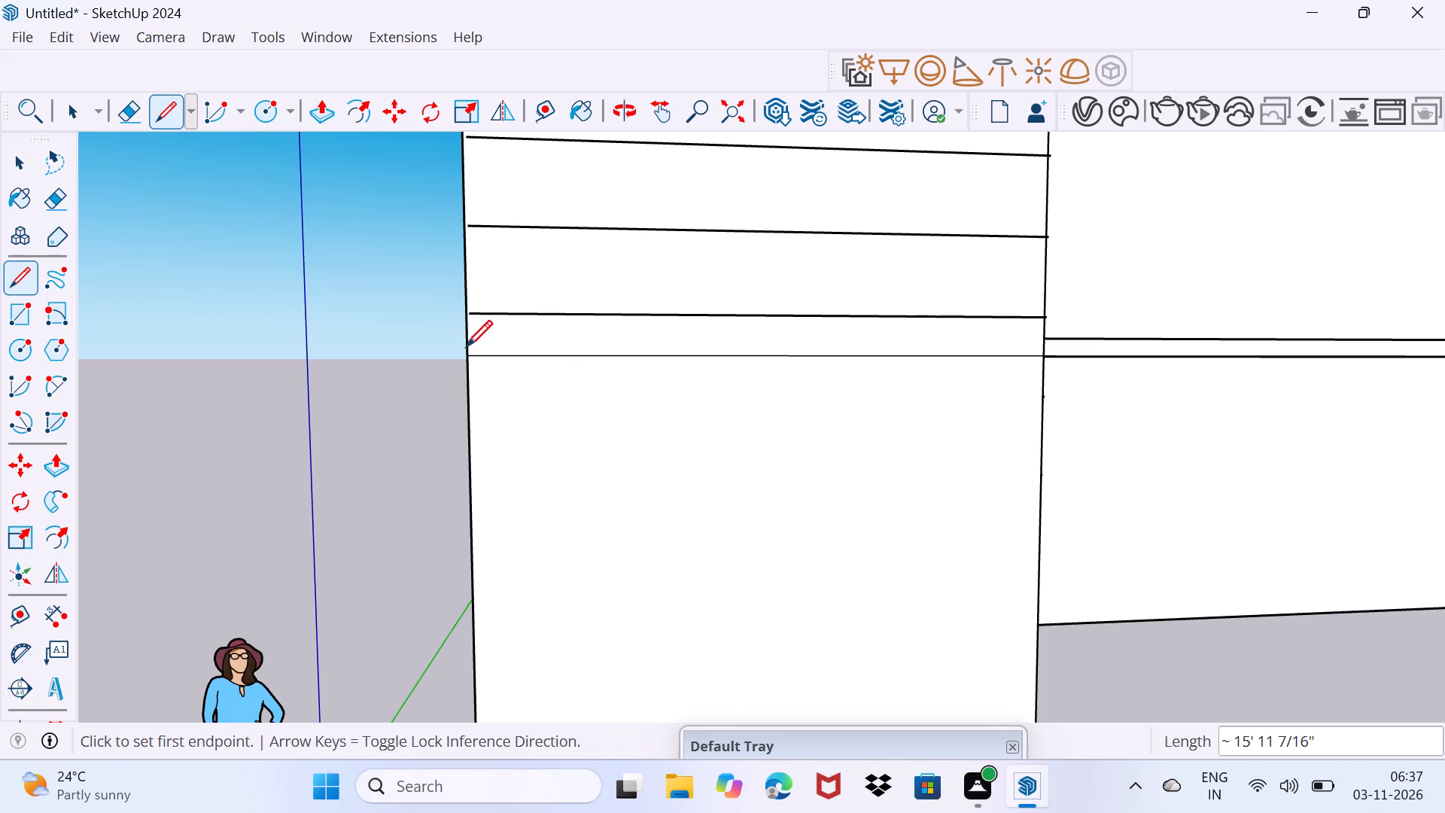
{"action": "key", "text": "space"}
{"action": "scroll", "coordinate": [570, 396], "scroll_direction": "down", "scroll_amount": 7}
{"action": "middle_click_drag", "start_coordinate": [567, 421], "coordinate": [675, 611]}
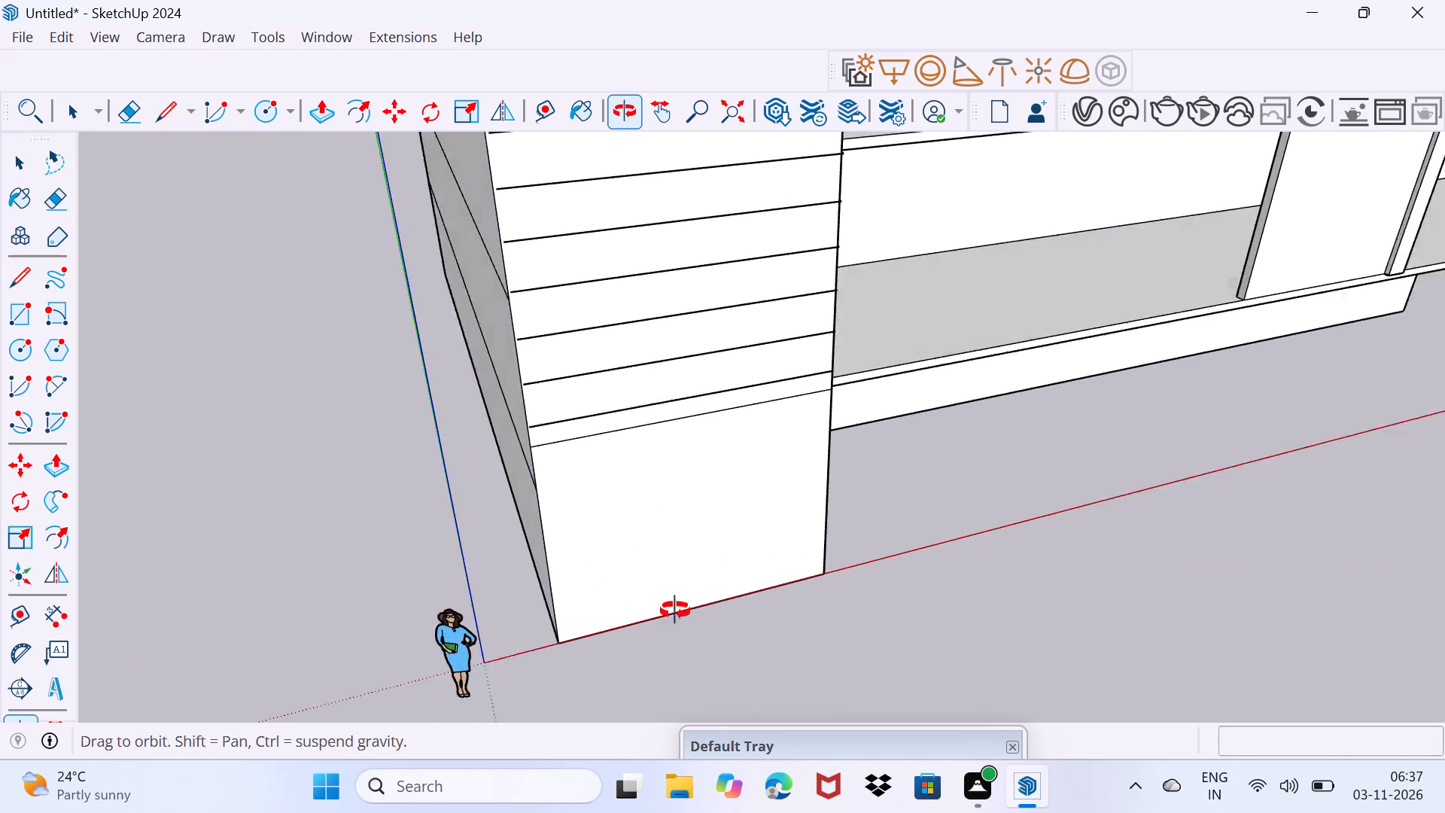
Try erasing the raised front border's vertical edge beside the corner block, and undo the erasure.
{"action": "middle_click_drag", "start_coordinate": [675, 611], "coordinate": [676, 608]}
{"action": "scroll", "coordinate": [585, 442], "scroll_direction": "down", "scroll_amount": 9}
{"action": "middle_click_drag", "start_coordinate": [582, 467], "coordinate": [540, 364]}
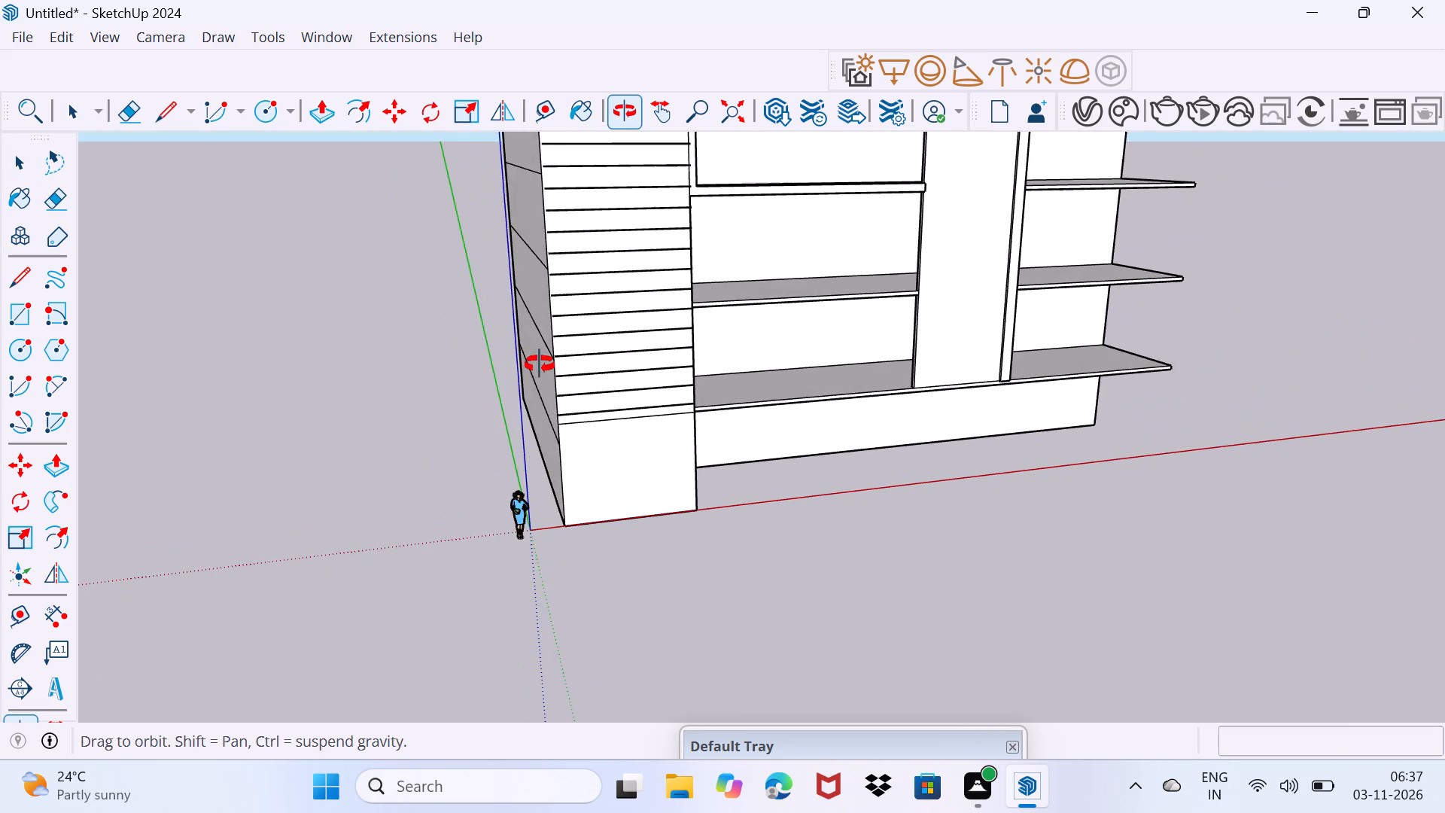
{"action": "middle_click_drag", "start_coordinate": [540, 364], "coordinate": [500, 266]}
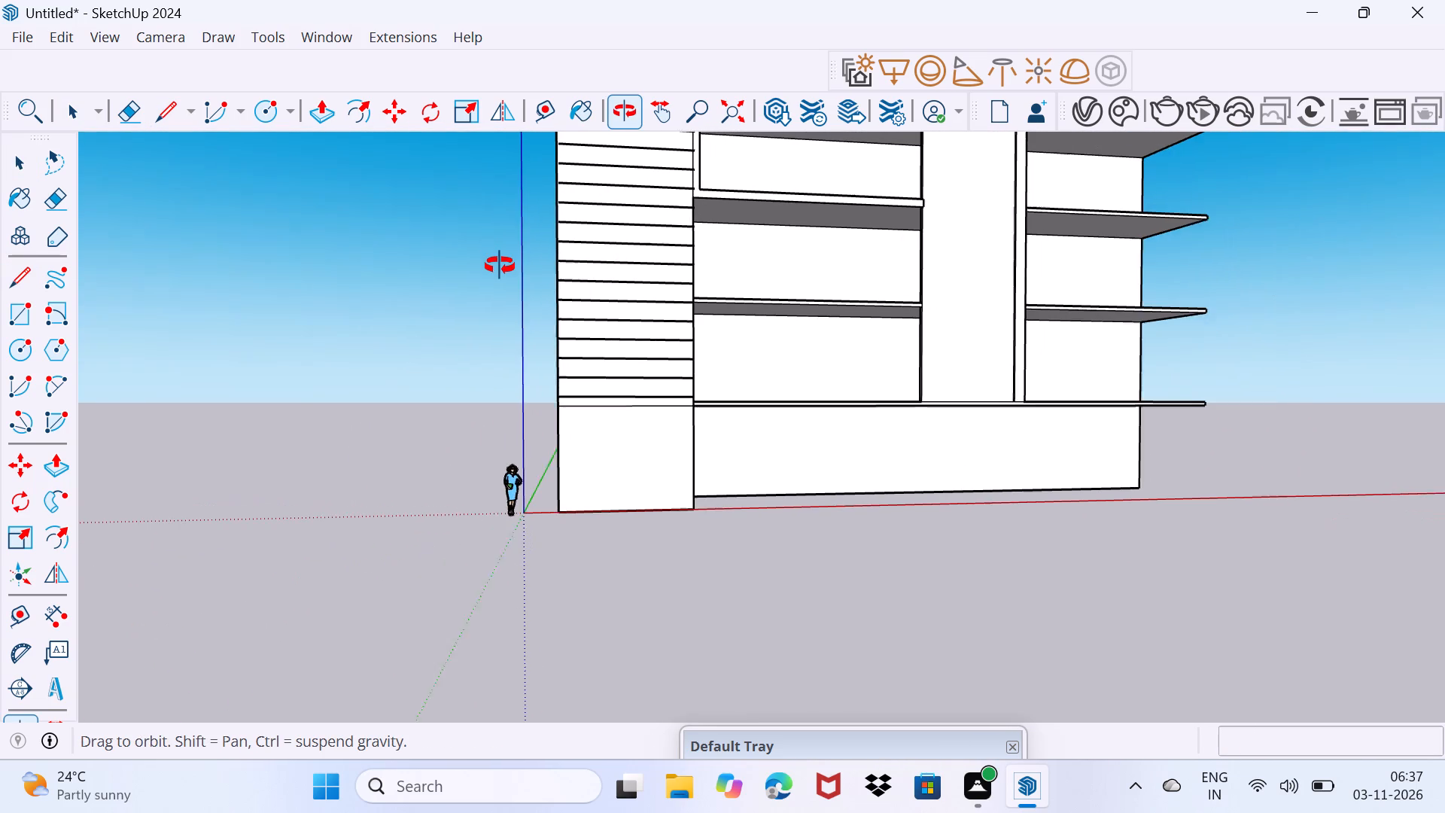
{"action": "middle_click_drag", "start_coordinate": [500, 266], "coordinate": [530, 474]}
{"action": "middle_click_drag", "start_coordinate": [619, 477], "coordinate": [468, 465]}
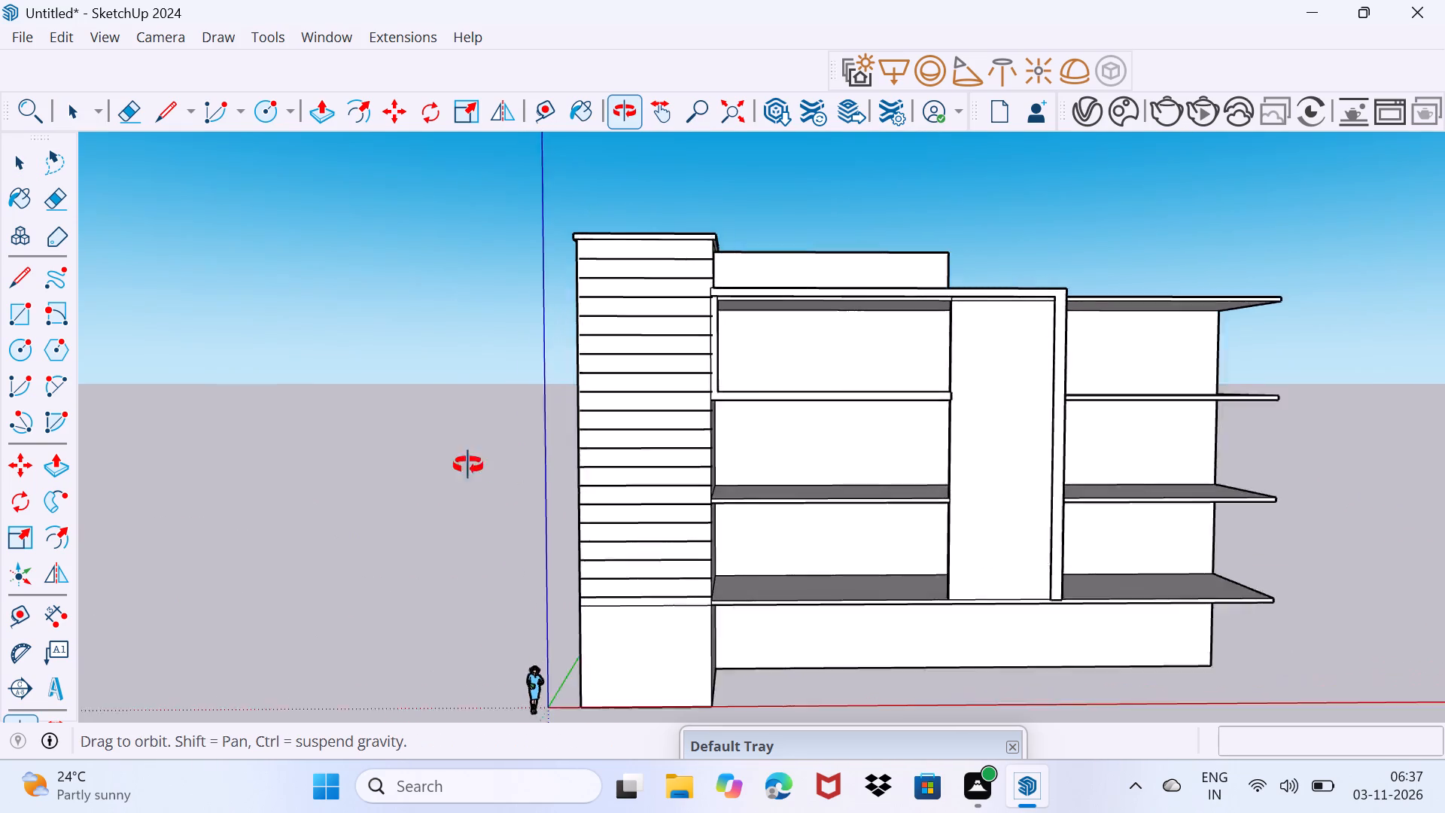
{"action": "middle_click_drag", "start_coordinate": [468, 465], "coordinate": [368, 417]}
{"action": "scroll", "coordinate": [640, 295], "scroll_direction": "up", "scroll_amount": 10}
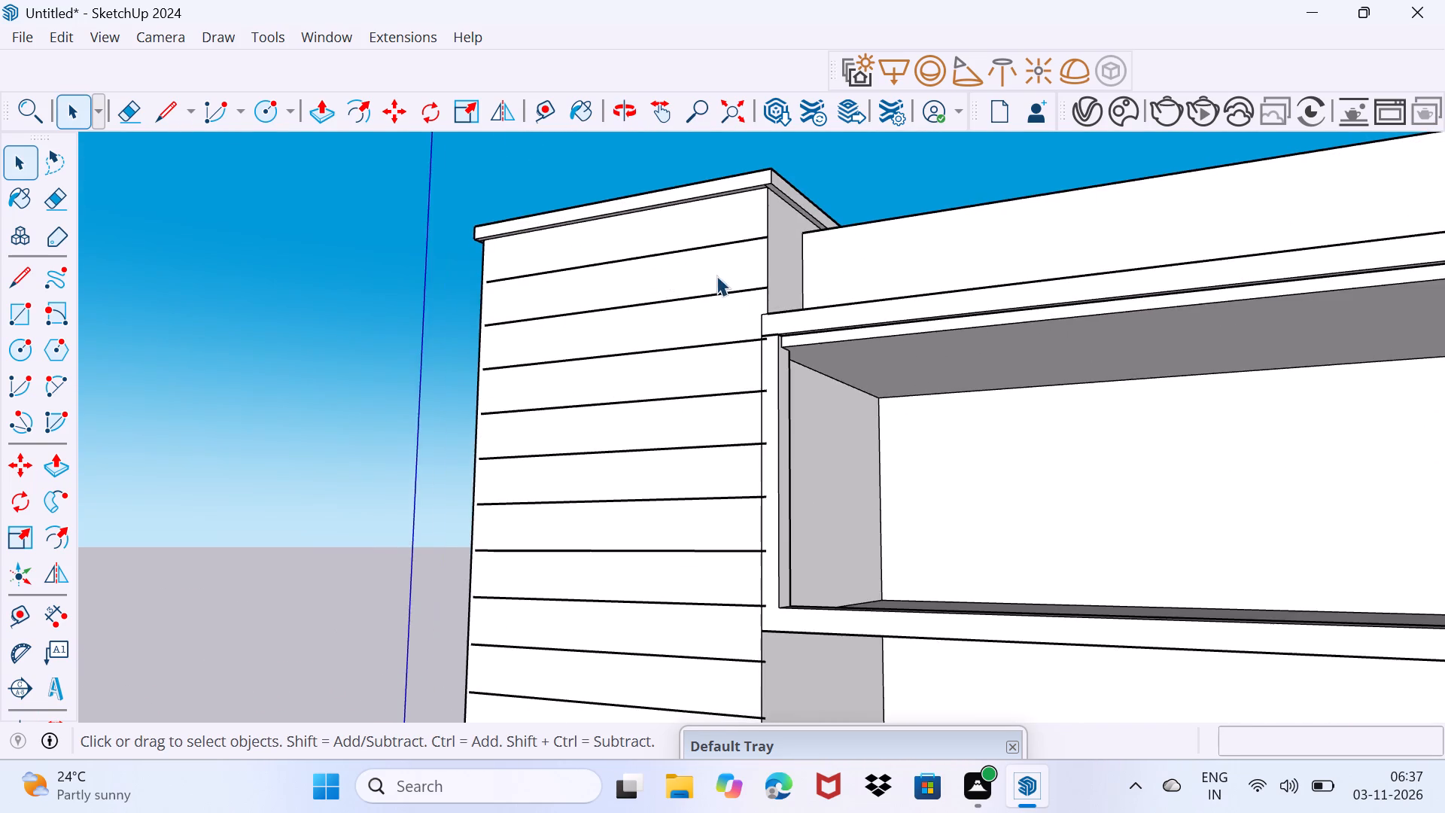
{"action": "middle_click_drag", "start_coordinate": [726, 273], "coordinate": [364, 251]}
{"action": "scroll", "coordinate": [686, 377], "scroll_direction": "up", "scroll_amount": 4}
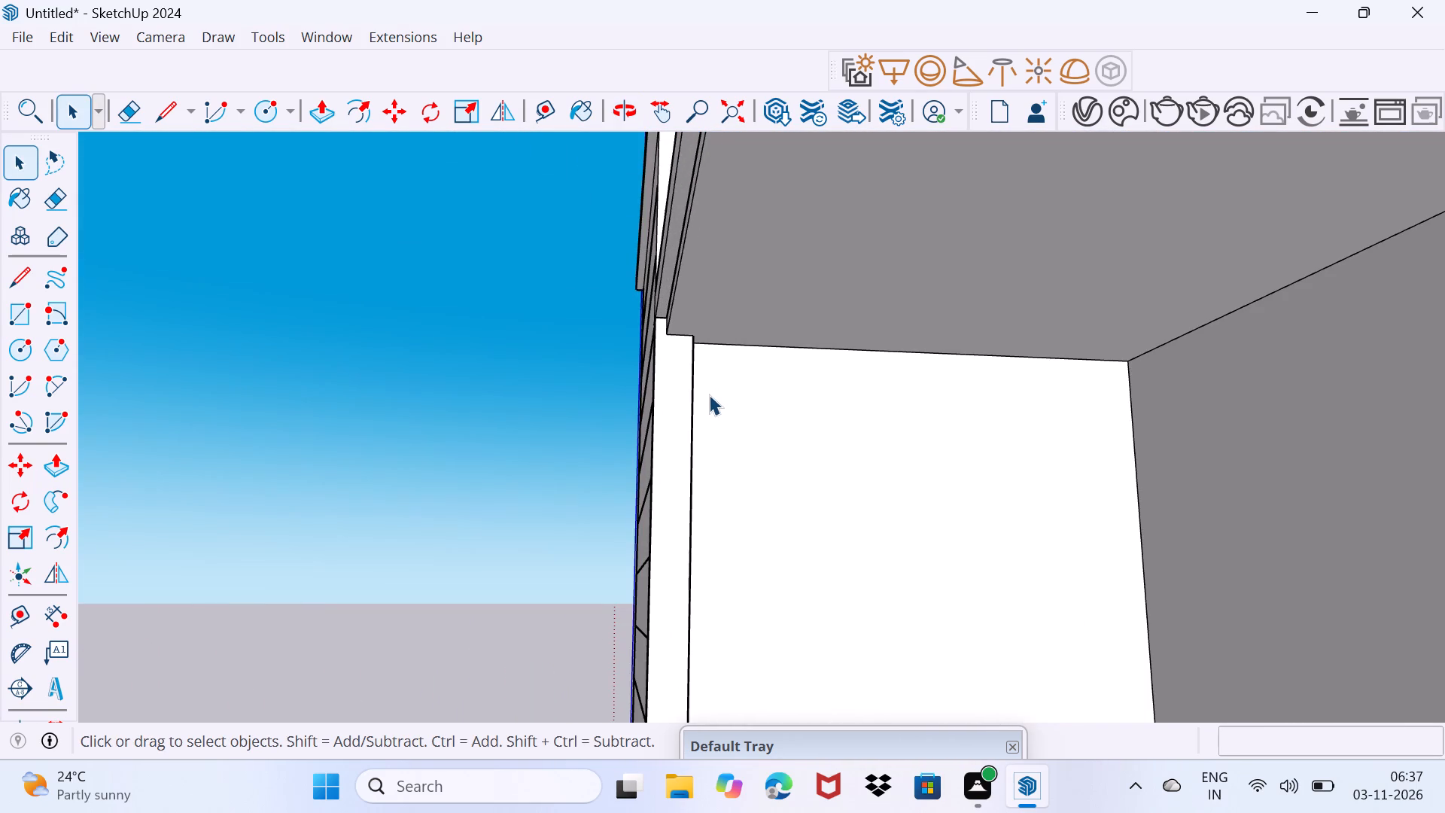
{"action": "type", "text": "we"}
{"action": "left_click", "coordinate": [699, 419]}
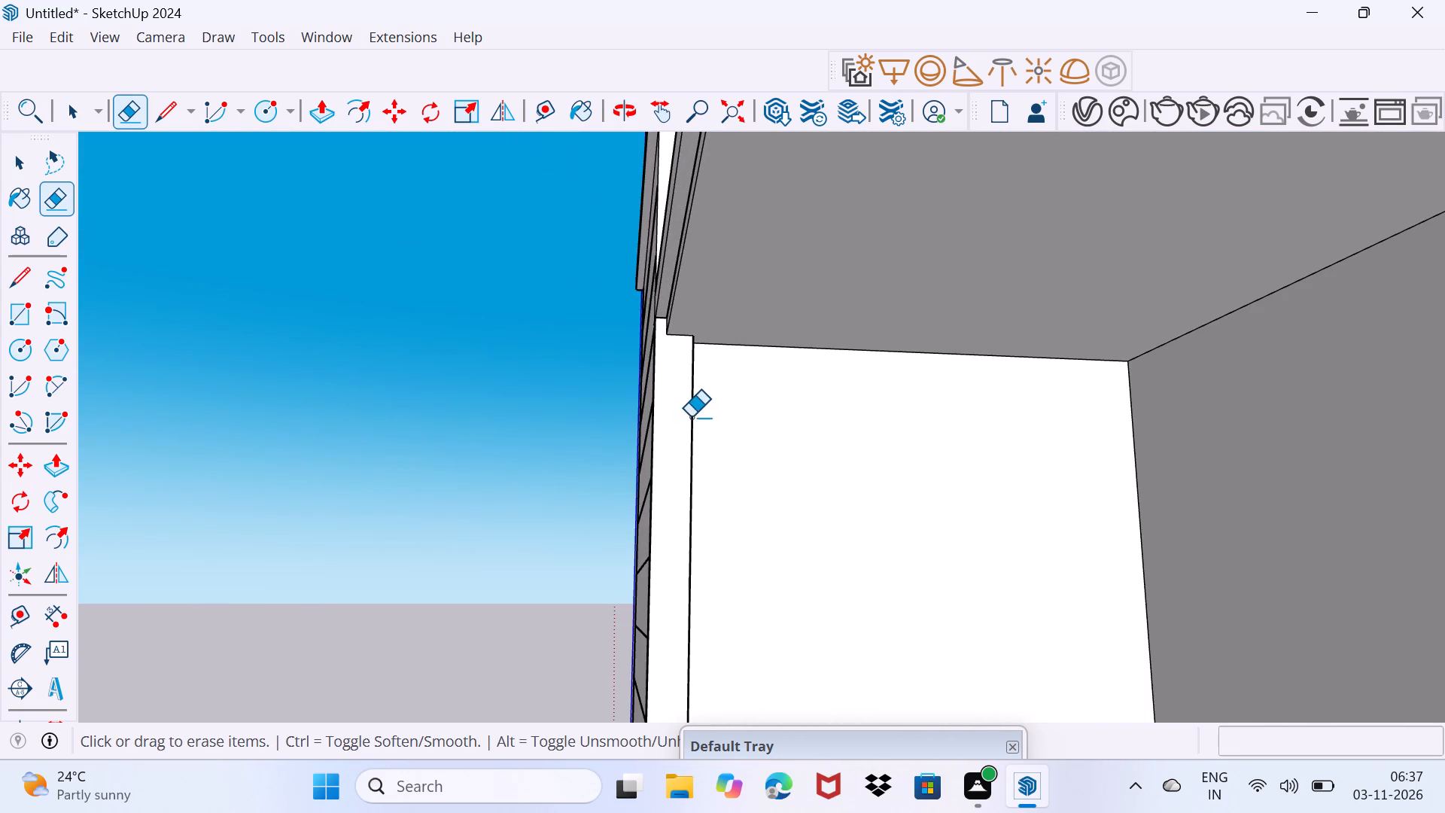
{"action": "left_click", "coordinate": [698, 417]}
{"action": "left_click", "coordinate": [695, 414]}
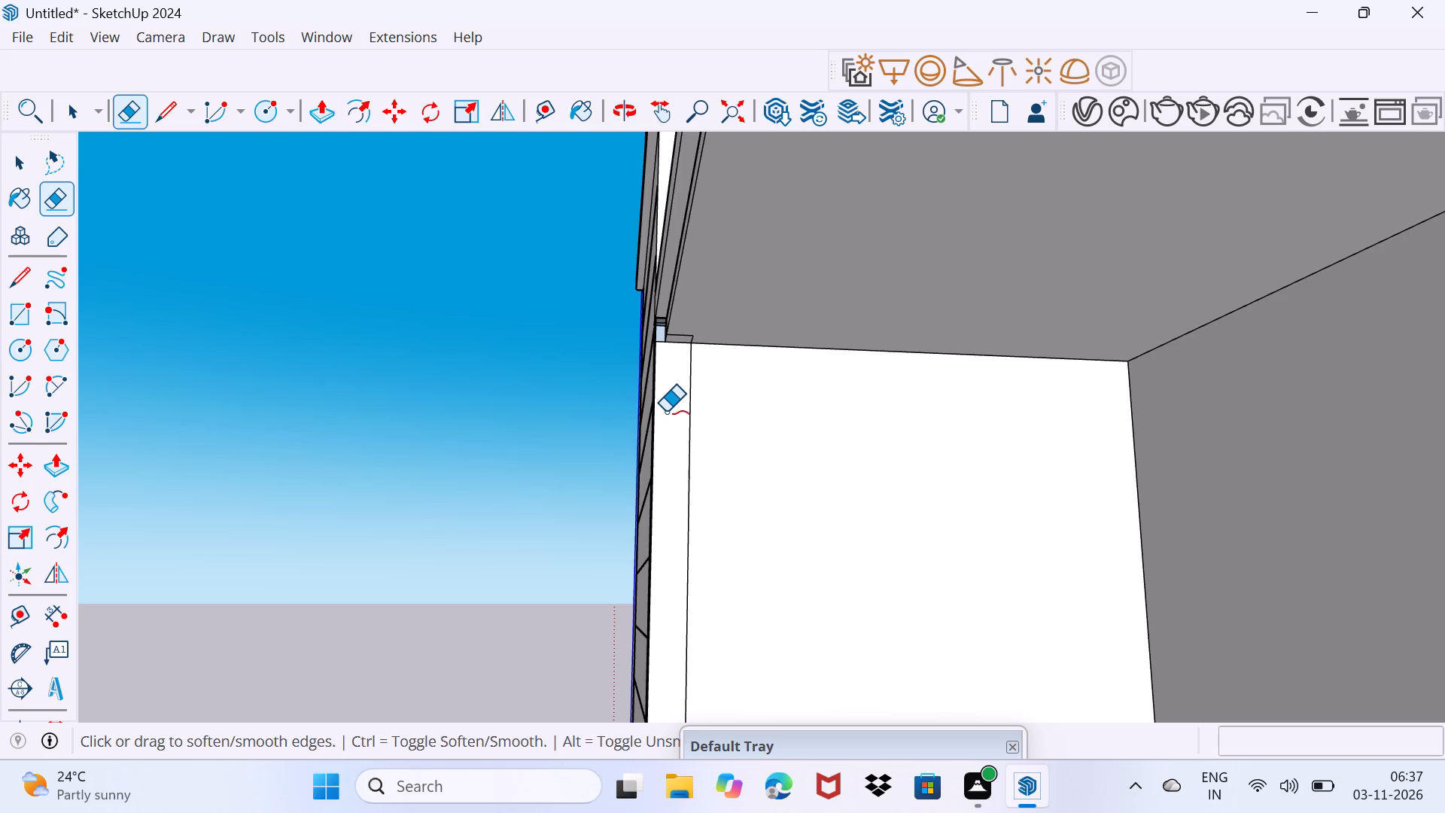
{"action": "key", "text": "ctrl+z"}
Copy the edge beneath the cap on the corner block's parapet-side face about 6' 8" down to the roof, divided into 7 equal spacings.
{"action": "middle_click_drag", "start_coordinate": [669, 416], "coordinate": [1041, 582]}
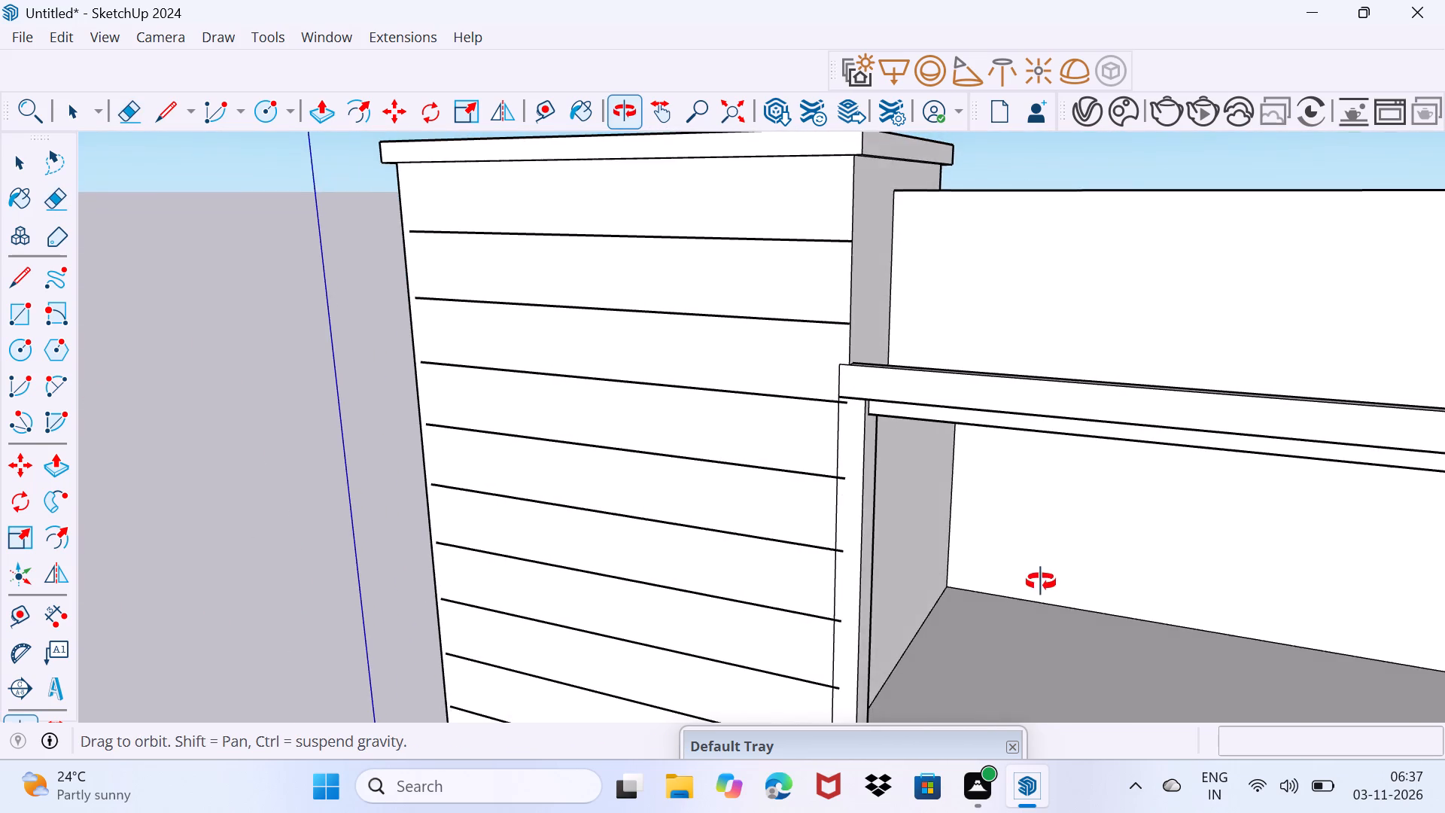
{"action": "middle_click_drag", "start_coordinate": [1041, 582], "coordinate": [1036, 584]}
{"action": "key", "text": "space"}
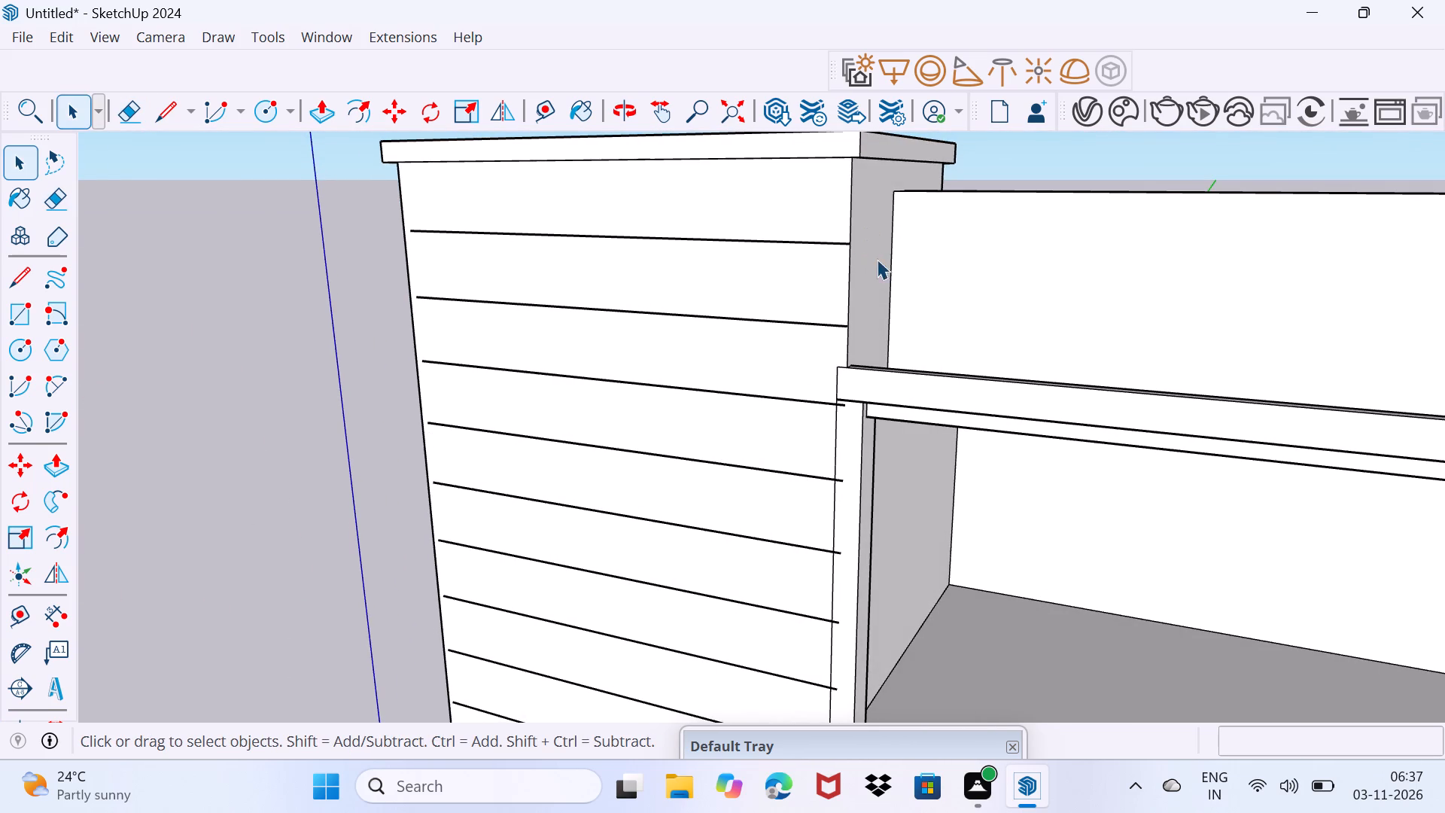
{"action": "scroll", "coordinate": [886, 263], "scroll_direction": "up", "scroll_amount": 2}
{"action": "middle_click_drag", "start_coordinate": [851, 261], "coordinate": [805, 313]}
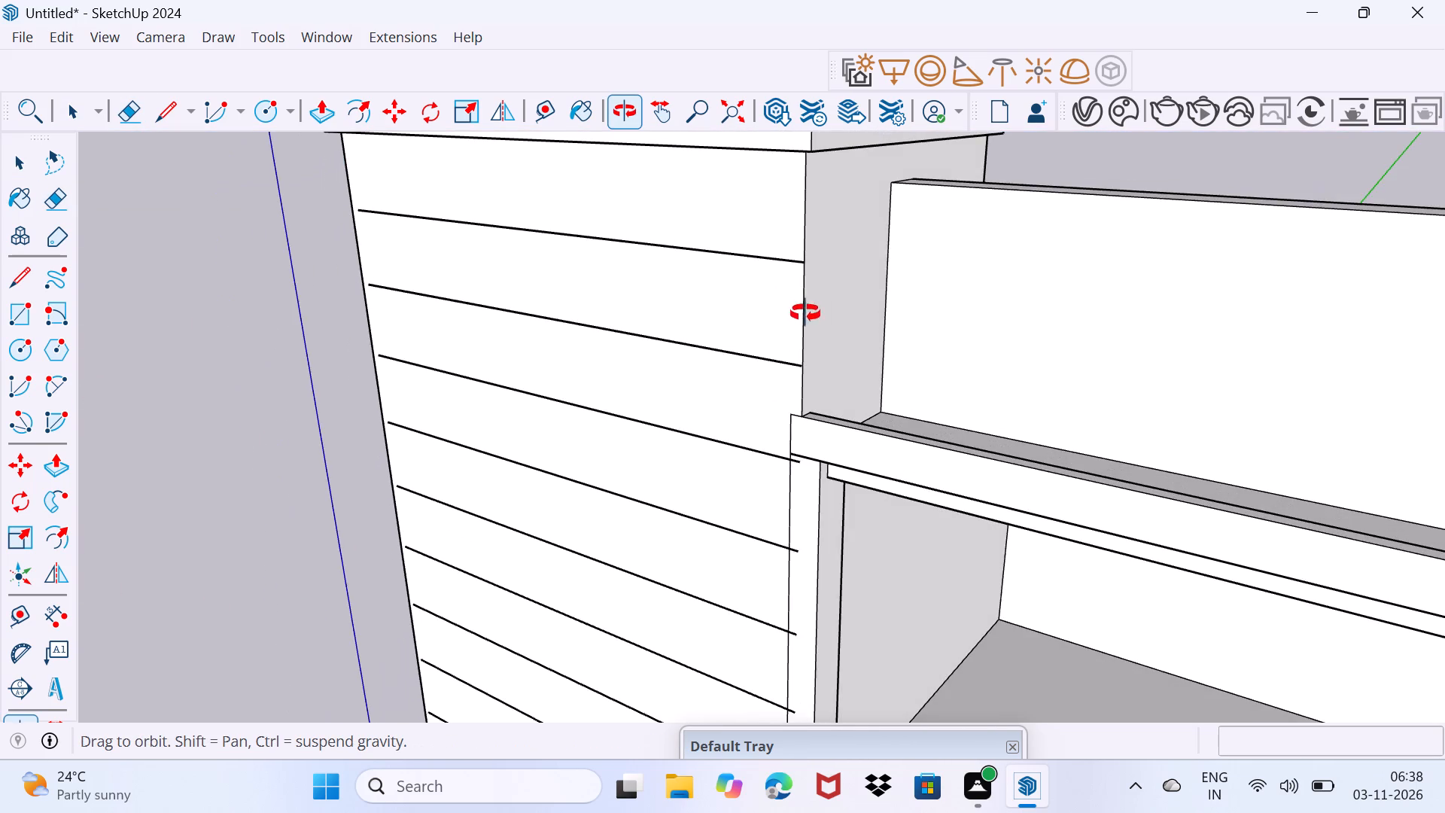
{"action": "middle_click_drag", "start_coordinate": [805, 313], "coordinate": [808, 316]}
{"action": "middle_click_drag", "start_coordinate": [841, 263], "coordinate": [818, 244]}
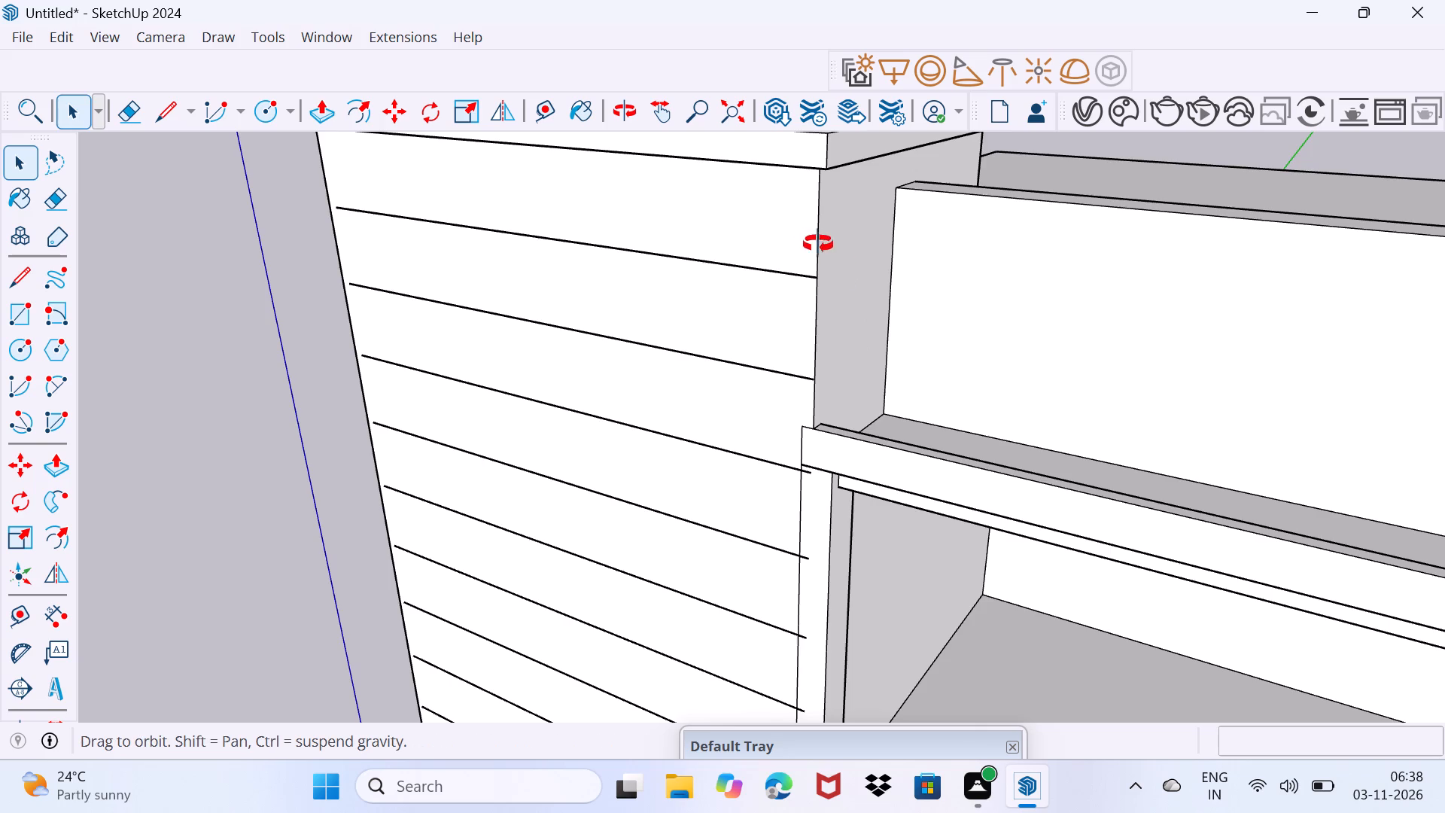
{"action": "middle_click_drag", "start_coordinate": [818, 244], "coordinate": [799, 230]}
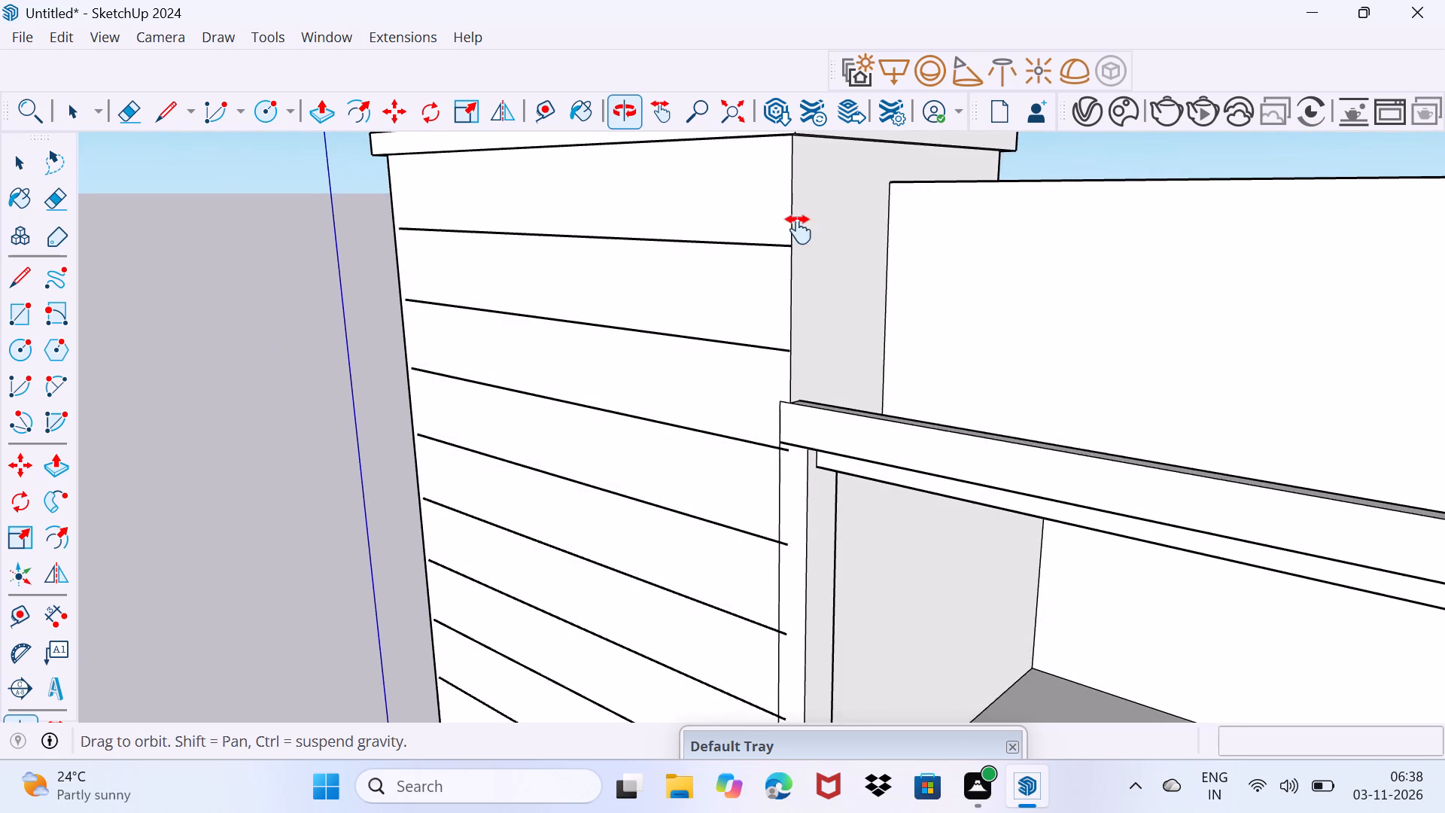
{"action": "middle_click_drag", "start_coordinate": [799, 230], "coordinate": [826, 340]}
{"action": "middle_click_drag", "start_coordinate": [826, 358], "coordinate": [801, 285]}
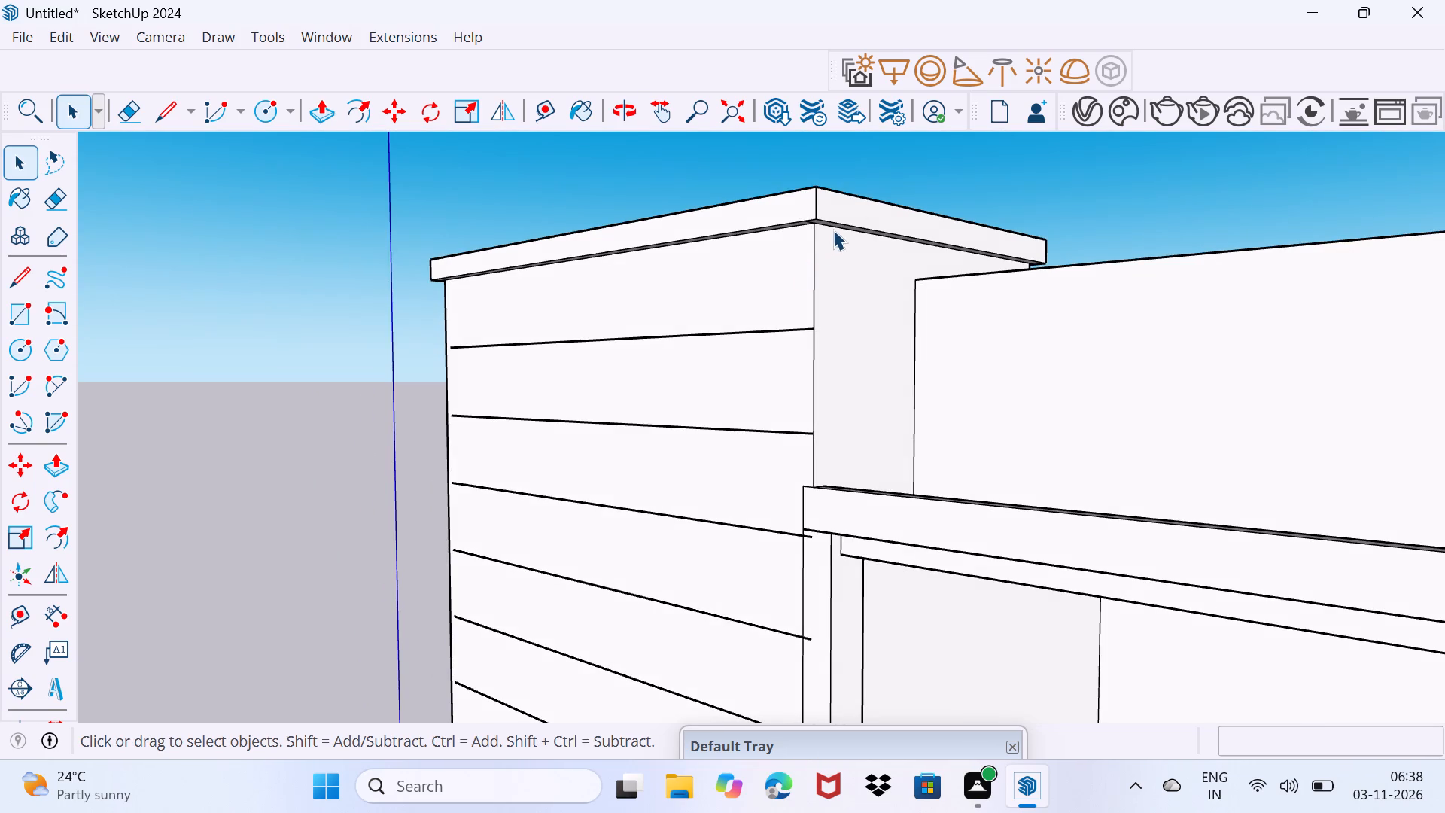
{"action": "left_click", "coordinate": [833, 230]}
{"action": "key", "text": "m"}
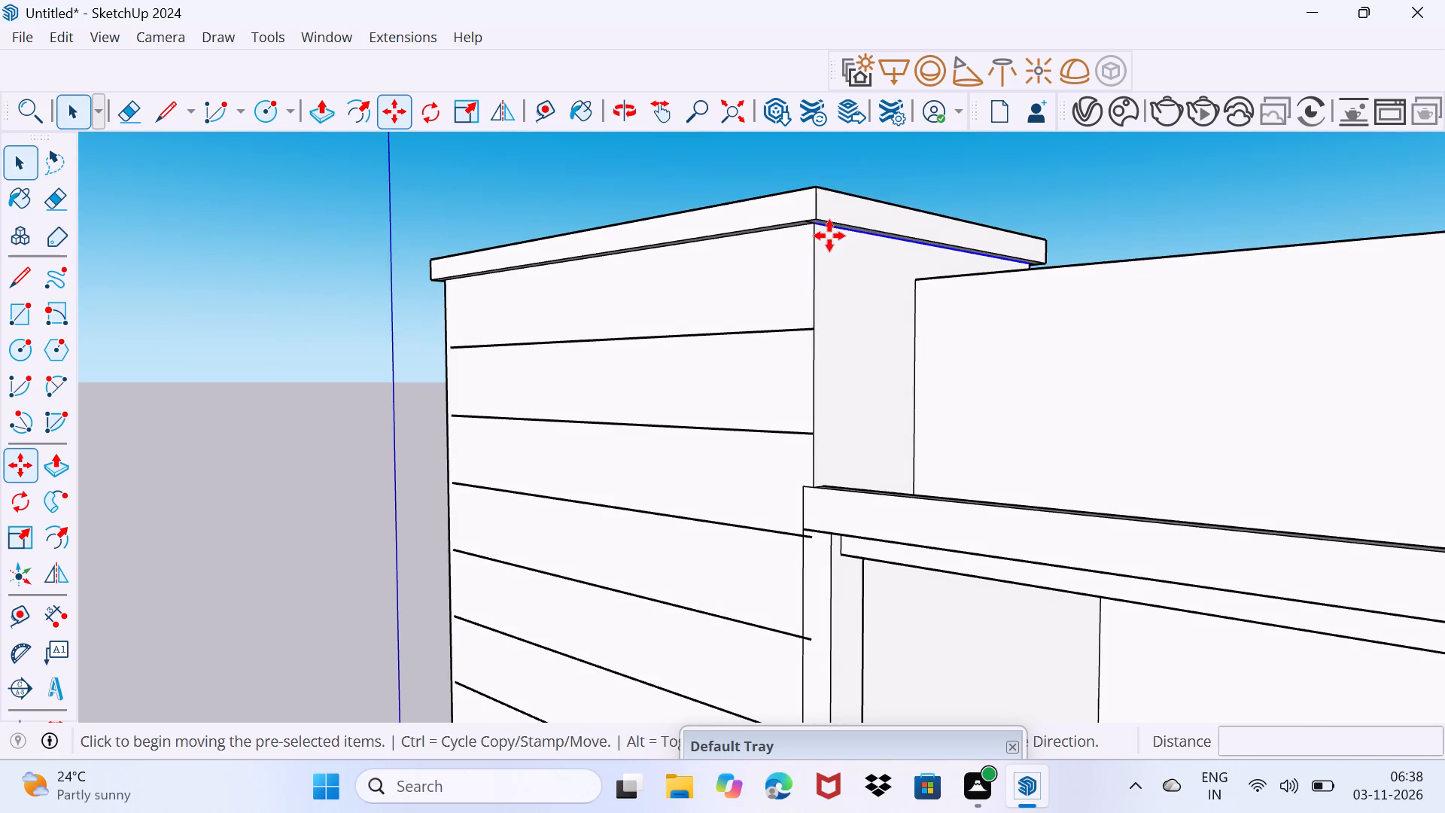
{"action": "left_click", "coordinate": [820, 230]}
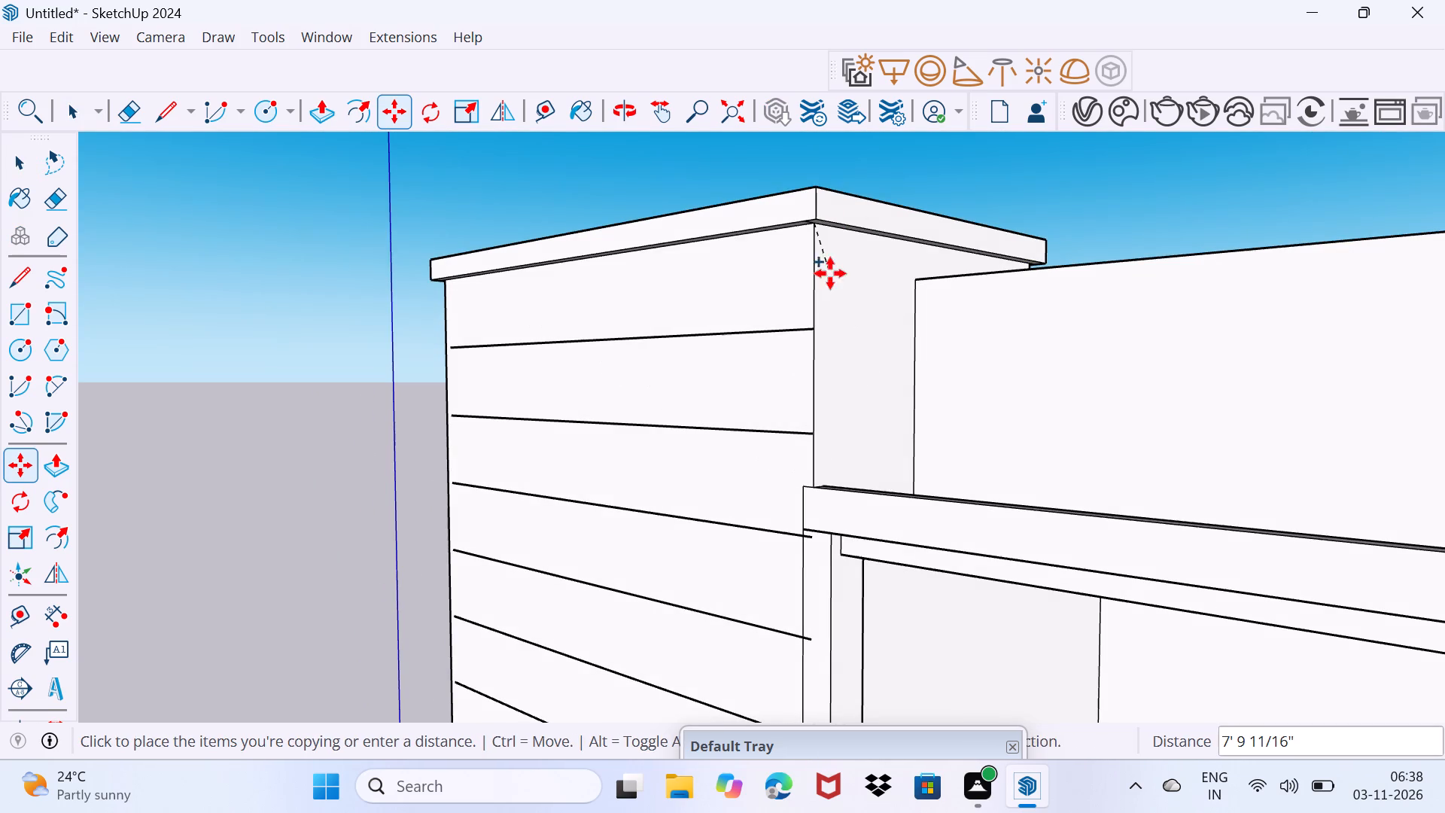
{"action": "middle_click_drag", "start_coordinate": [868, 351], "coordinate": [834, 403]}
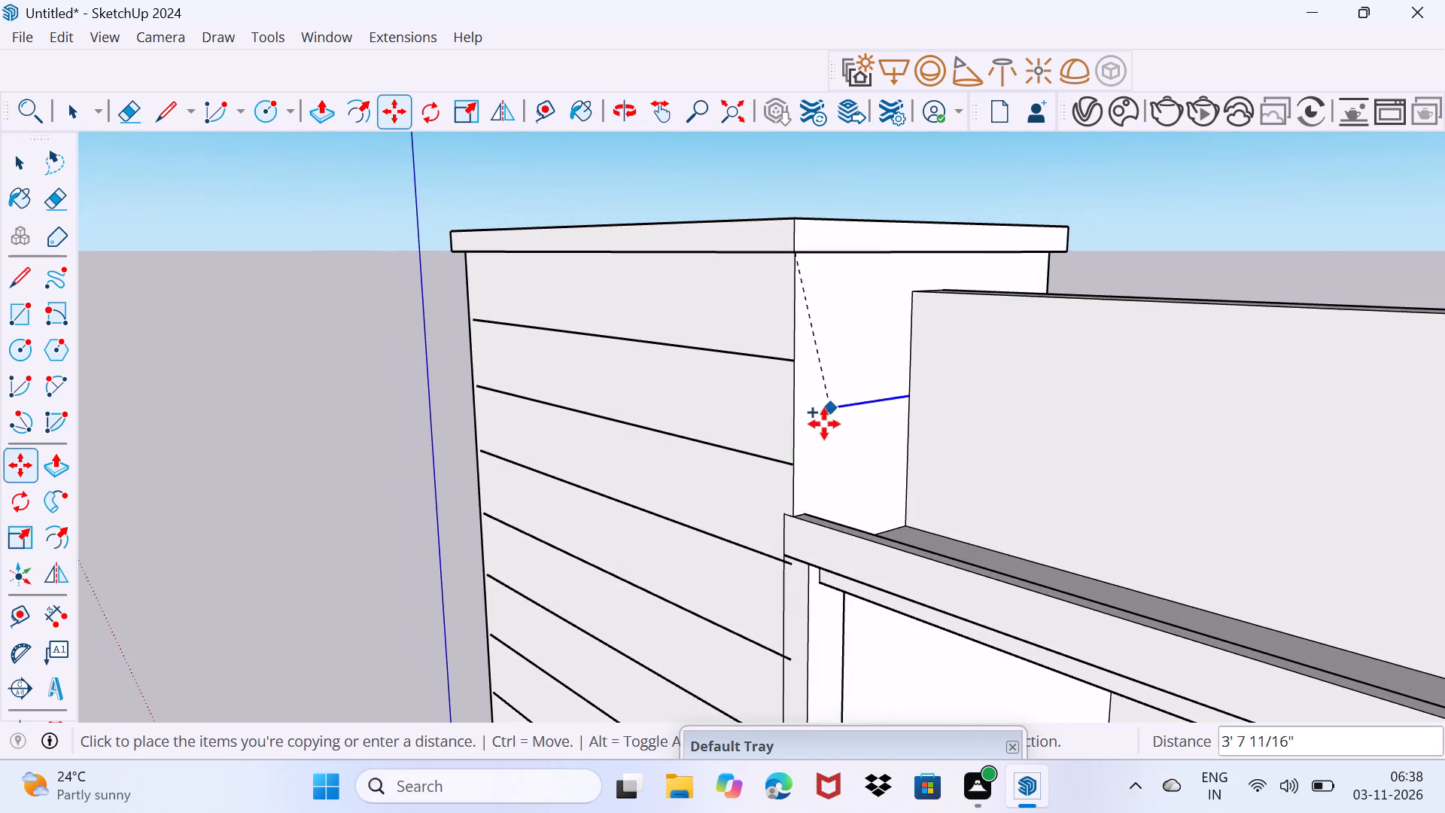
{"action": "middle_click_drag", "start_coordinate": [821, 449], "coordinate": [586, 485]}
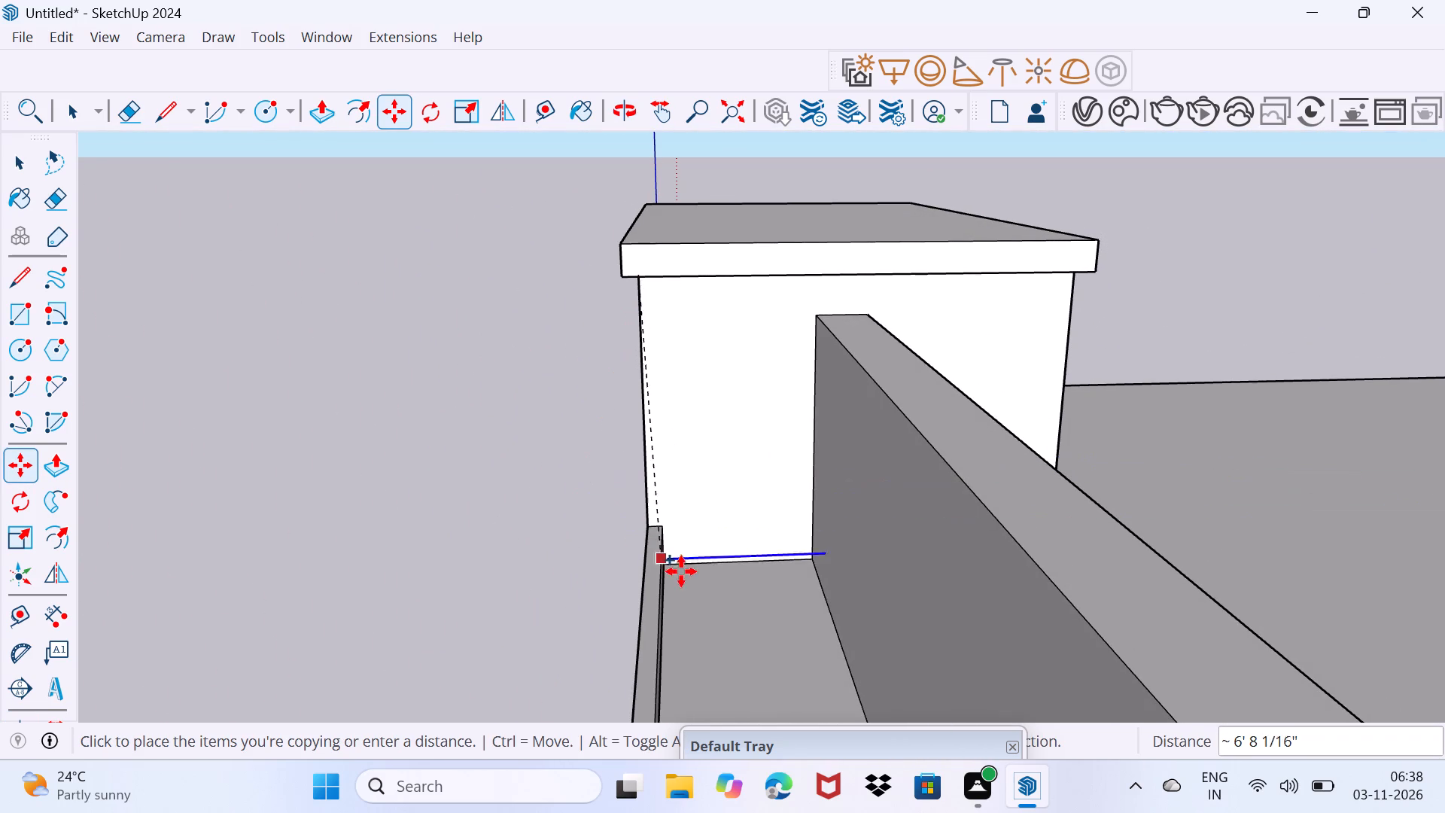
{"action": "scroll", "coordinate": [671, 566], "scroll_direction": "up", "scroll_amount": 10}
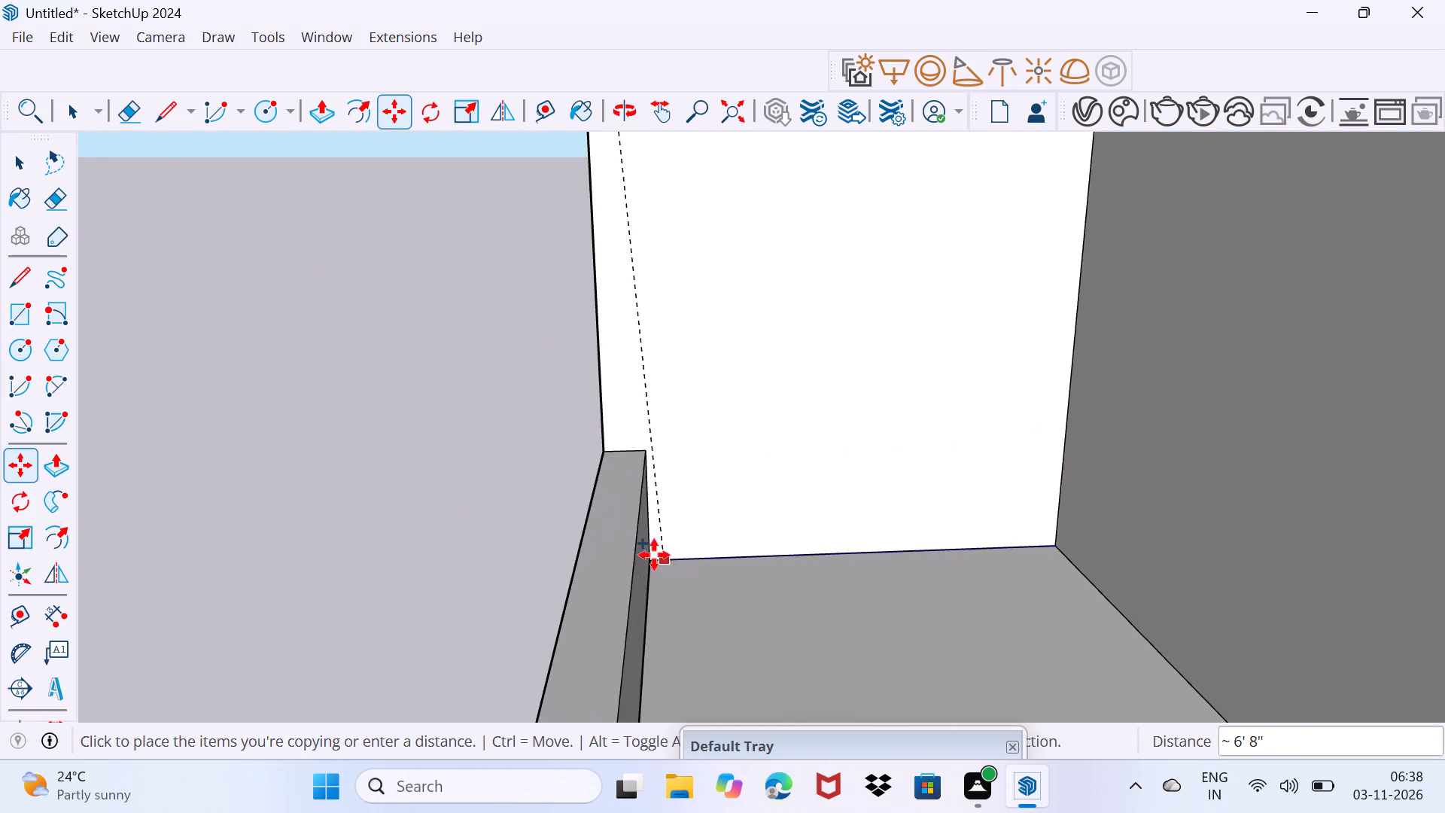
{"action": "middle_click_drag", "start_coordinate": [581, 542], "coordinate": [683, 552]}
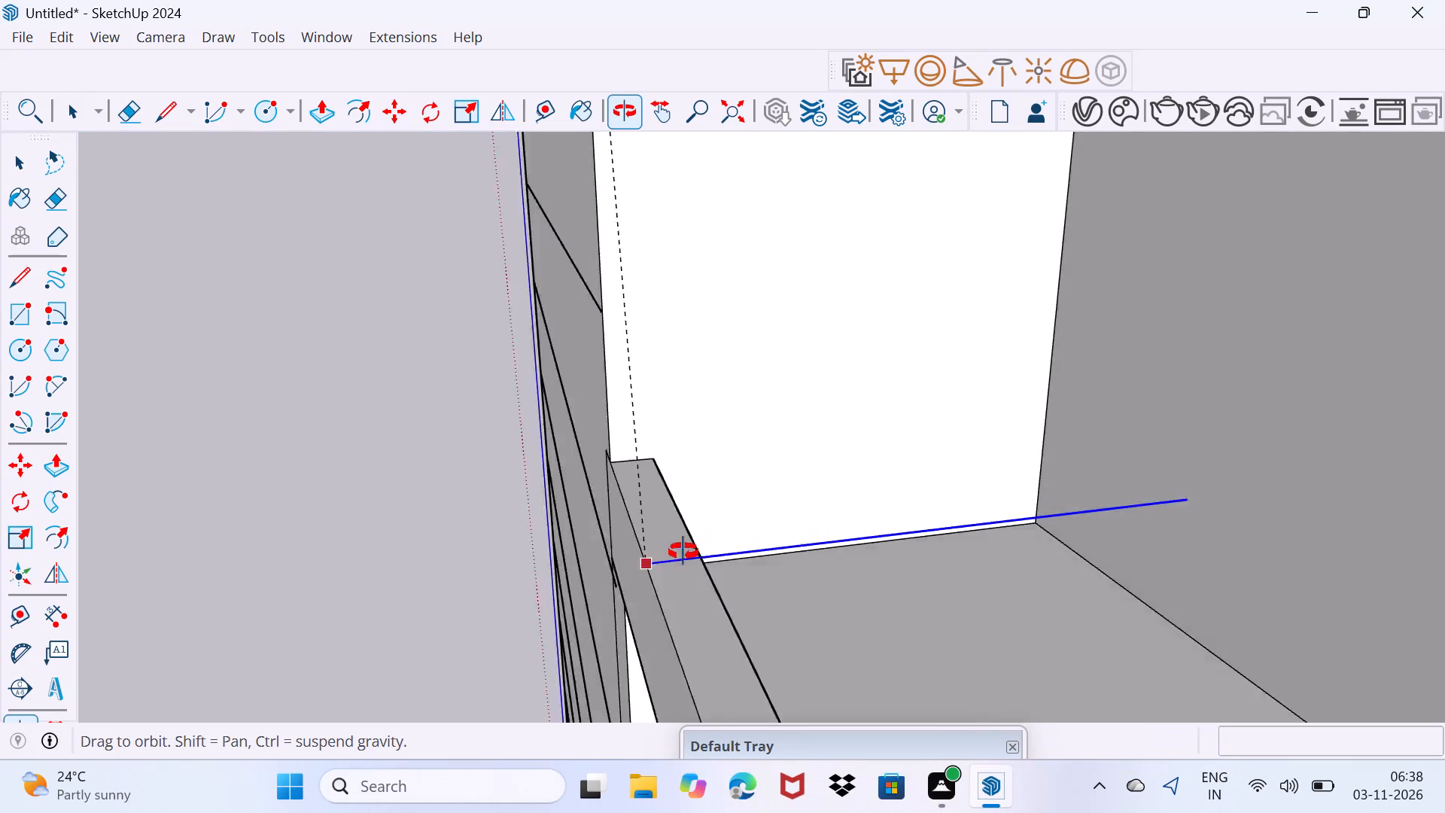
{"action": "middle_click_drag", "start_coordinate": [683, 552], "coordinate": [739, 536]}
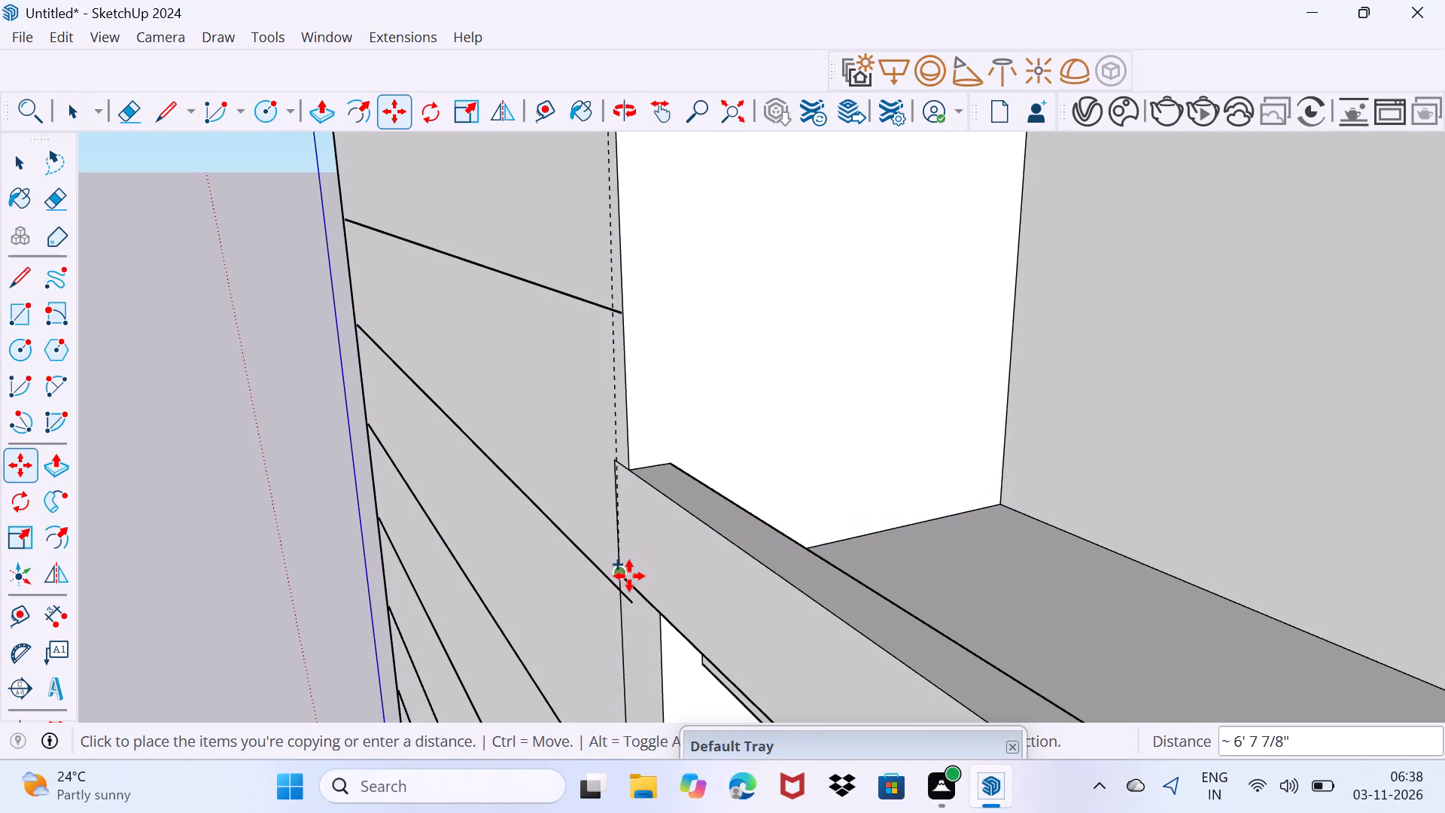
{"action": "left_click", "coordinate": [638, 581]}
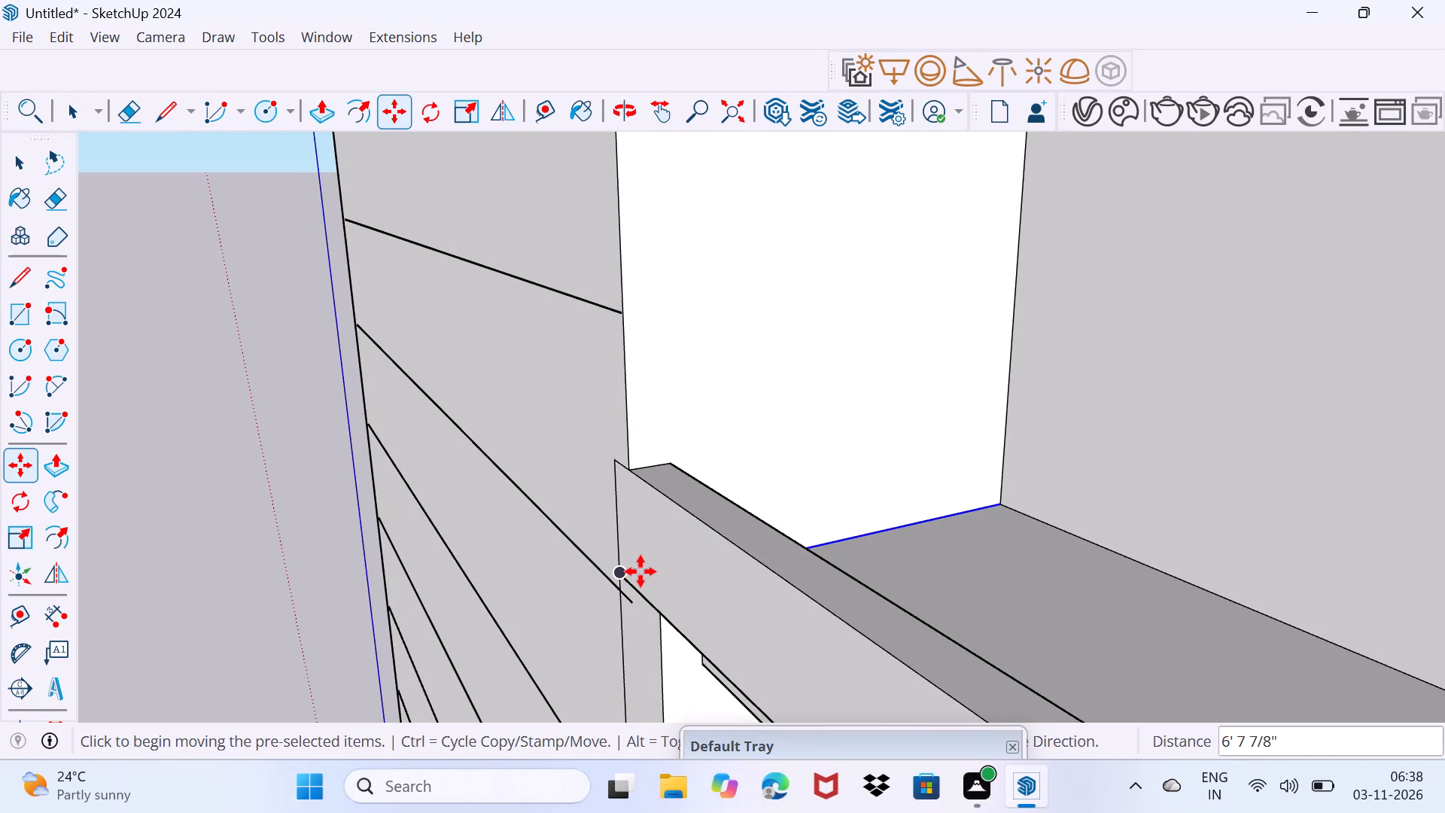
{"action": "key", "text": "slash"}
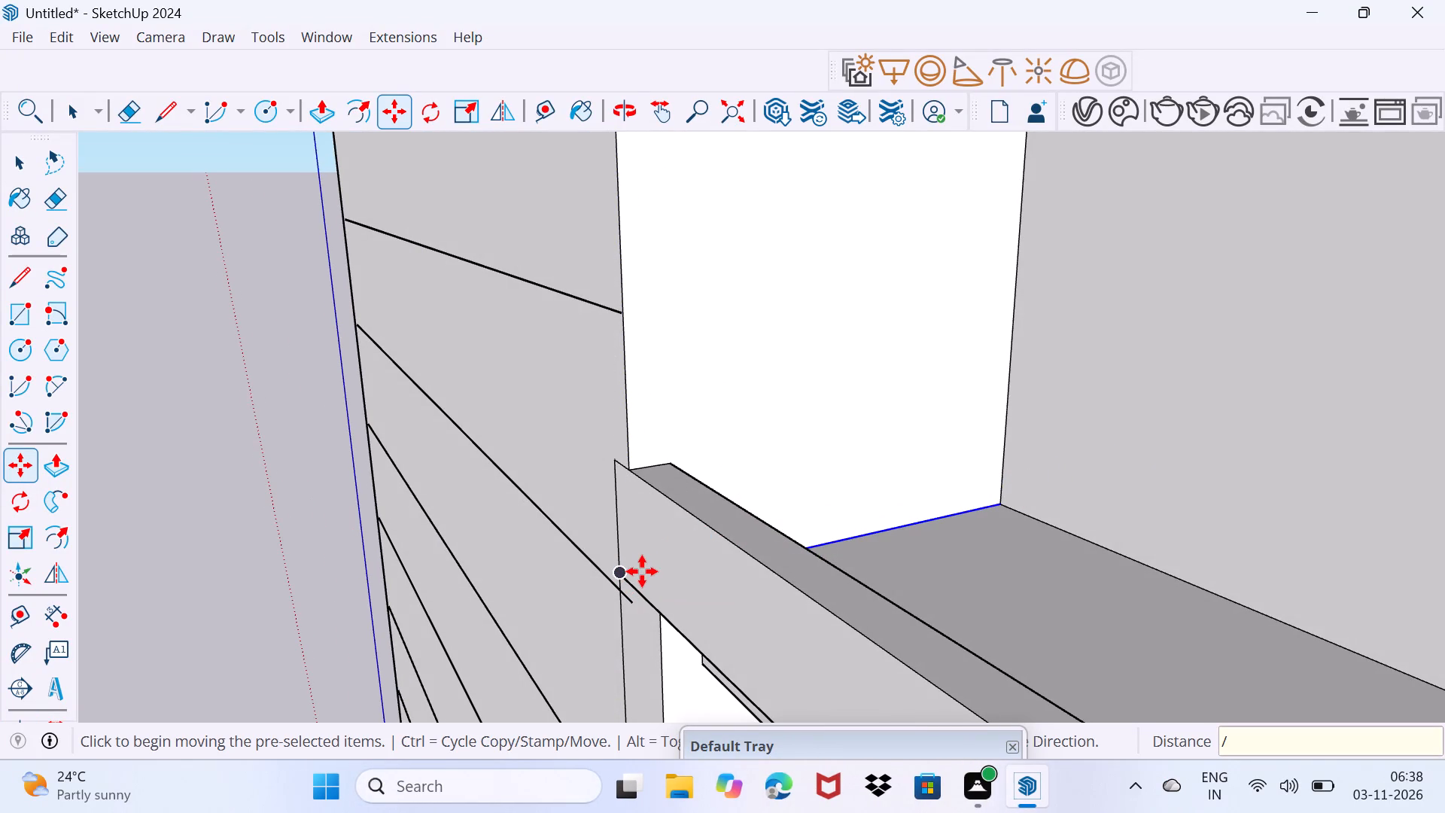
{"action": "key", "text": "7"}
{"action": "key", "text": "Return"}
{"action": "key", "text": "space"}
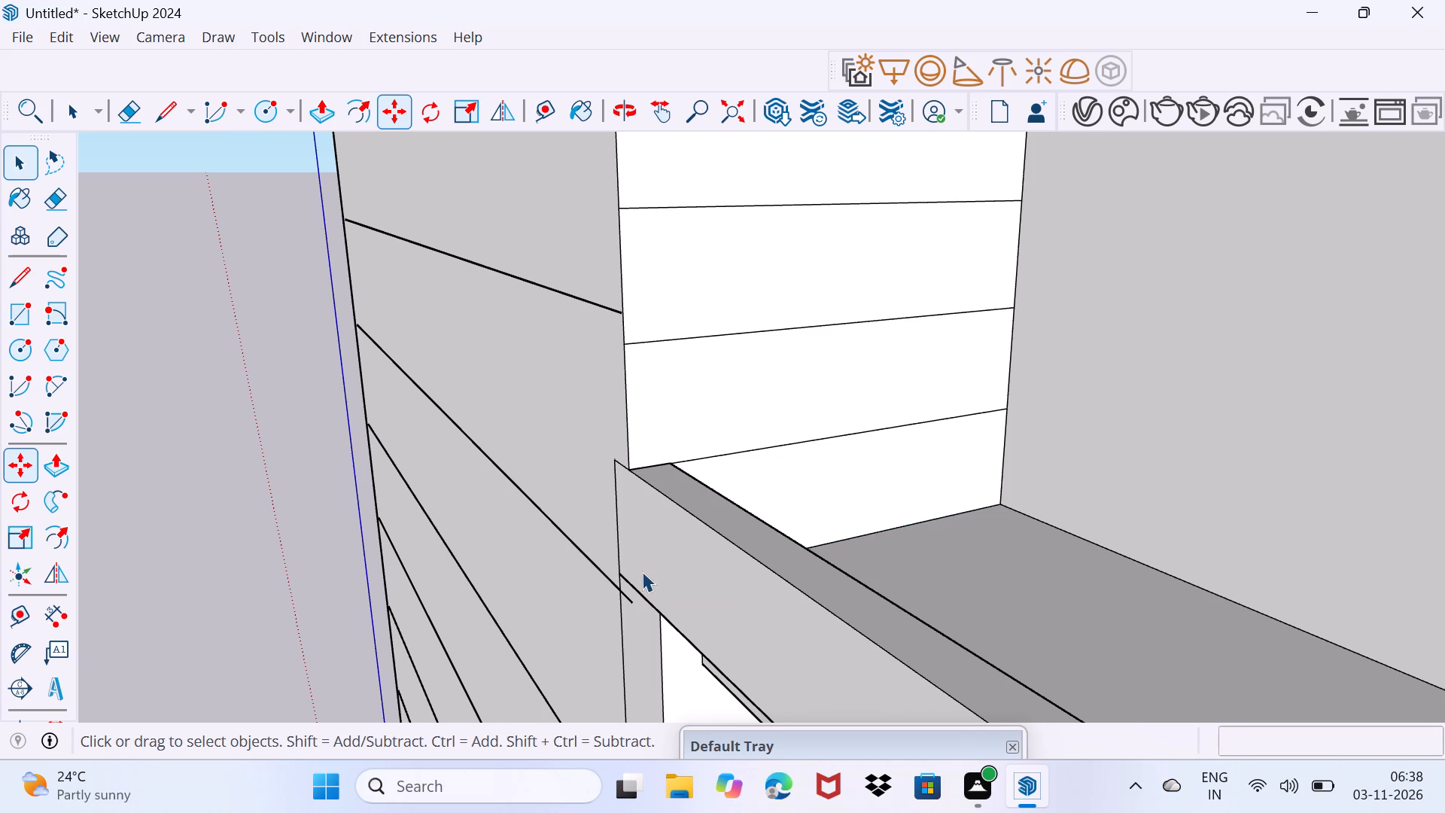
Erase the thin horizontal line just below the top of the tall front panel inside the raised border.
{"action": "scroll", "coordinate": [642, 571], "scroll_direction": "down", "scroll_amount": 5}
{"action": "scroll", "coordinate": [736, 431], "scroll_direction": "down", "scroll_amount": 9}
{"action": "middle_click_drag", "start_coordinate": [708, 489], "coordinate": [941, 426]}
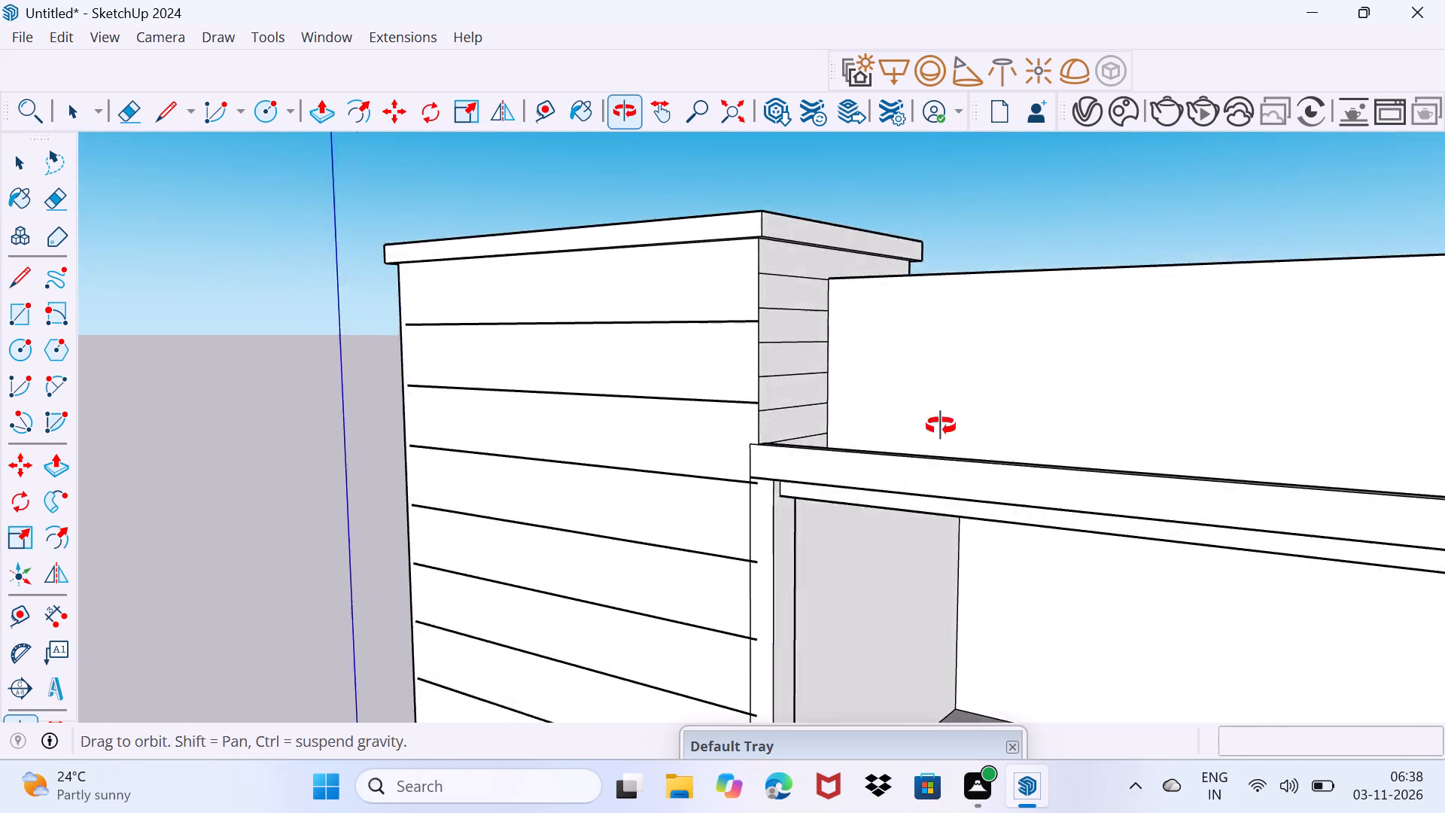
{"action": "middle_click_drag", "start_coordinate": [941, 426], "coordinate": [1000, 426]}
{"action": "scroll", "coordinate": [975, 452], "scroll_direction": "down", "scroll_amount": 20}
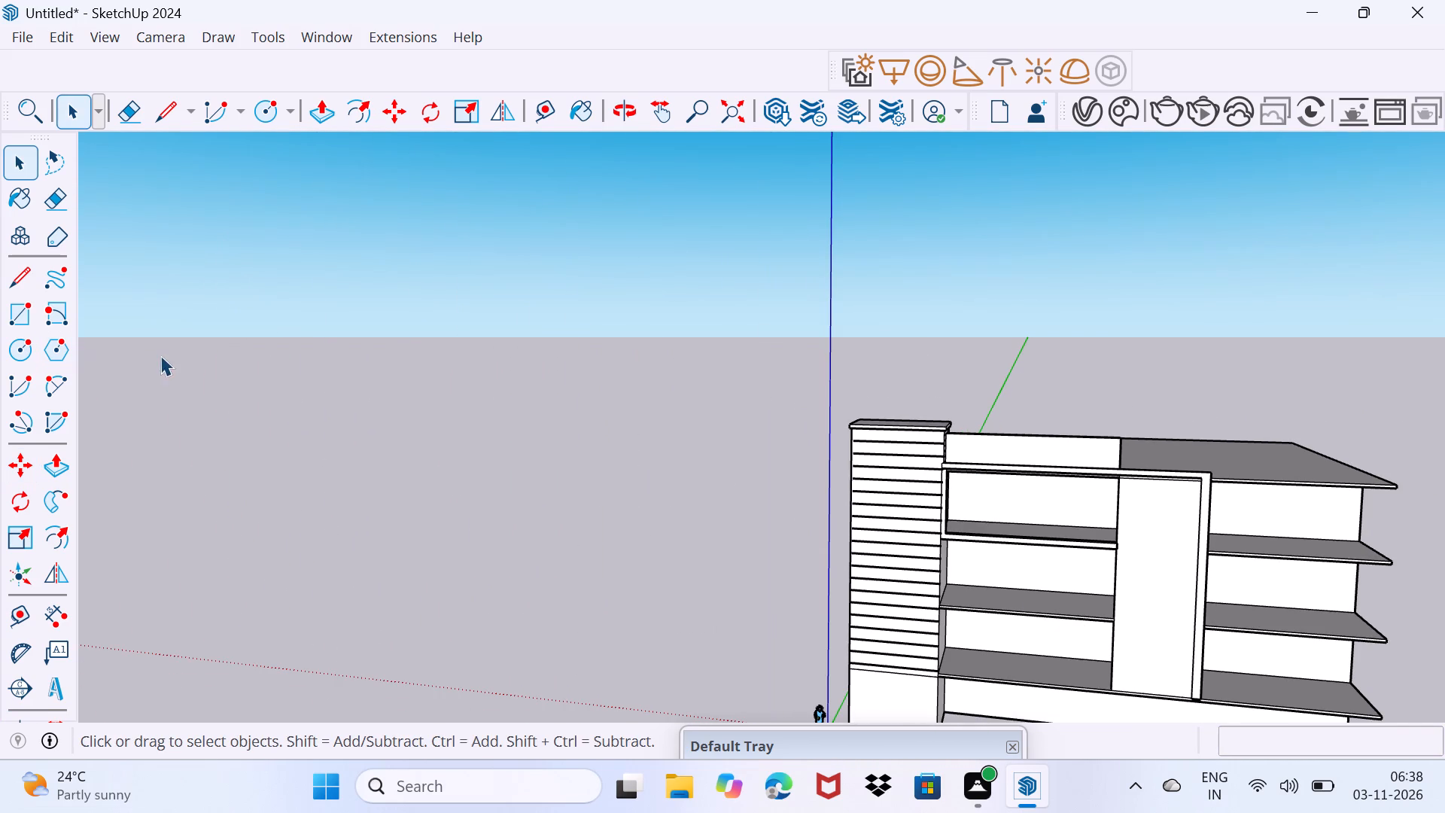
{"action": "scroll", "coordinate": [1245, 569], "scroll_direction": "up", "scroll_amount": 10}
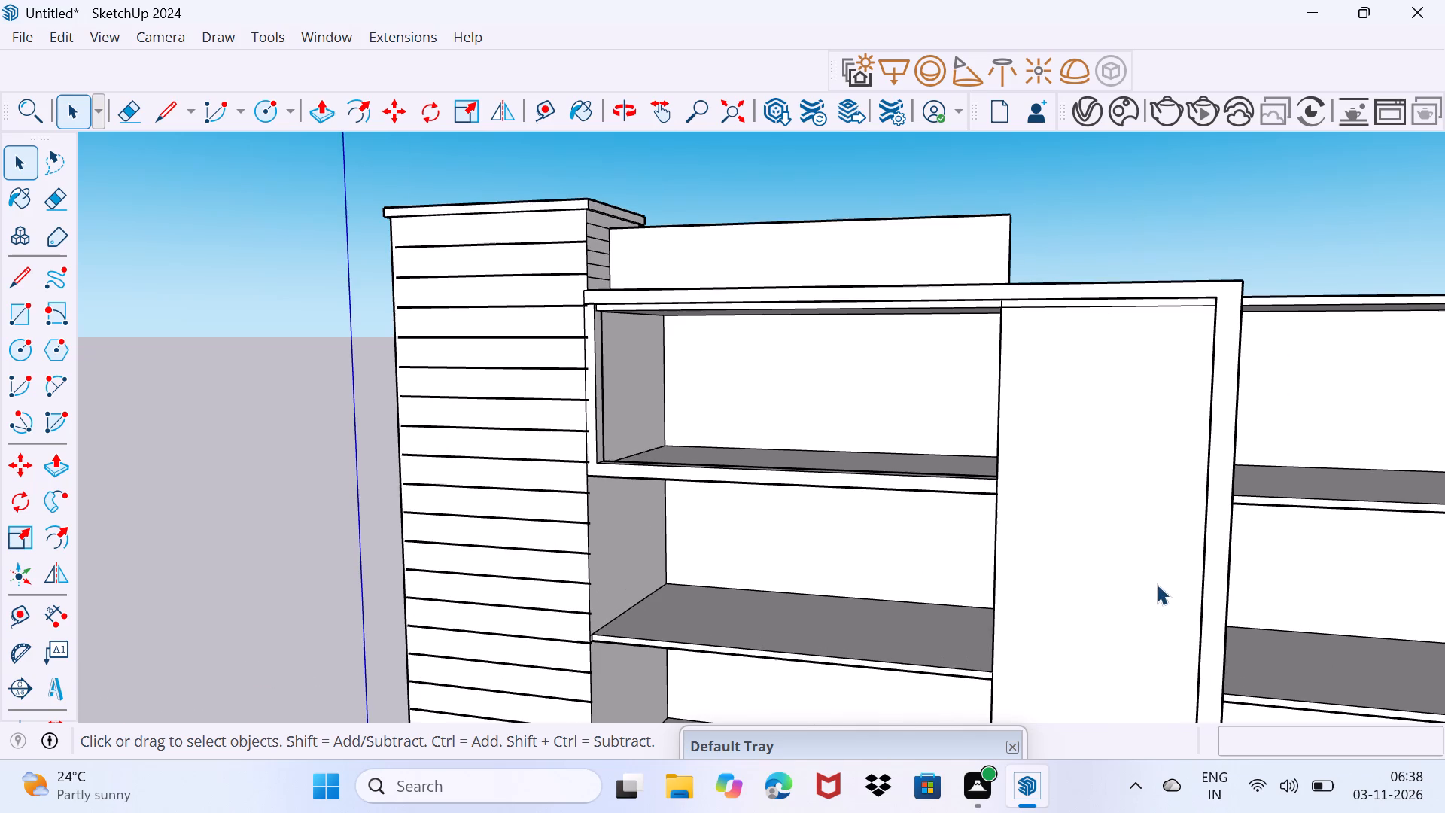
{"action": "middle_click_drag", "start_coordinate": [1172, 565], "coordinate": [972, 273], "text": "shift"}
{"action": "middle_click_drag", "start_coordinate": [987, 376], "coordinate": [1077, 504]}
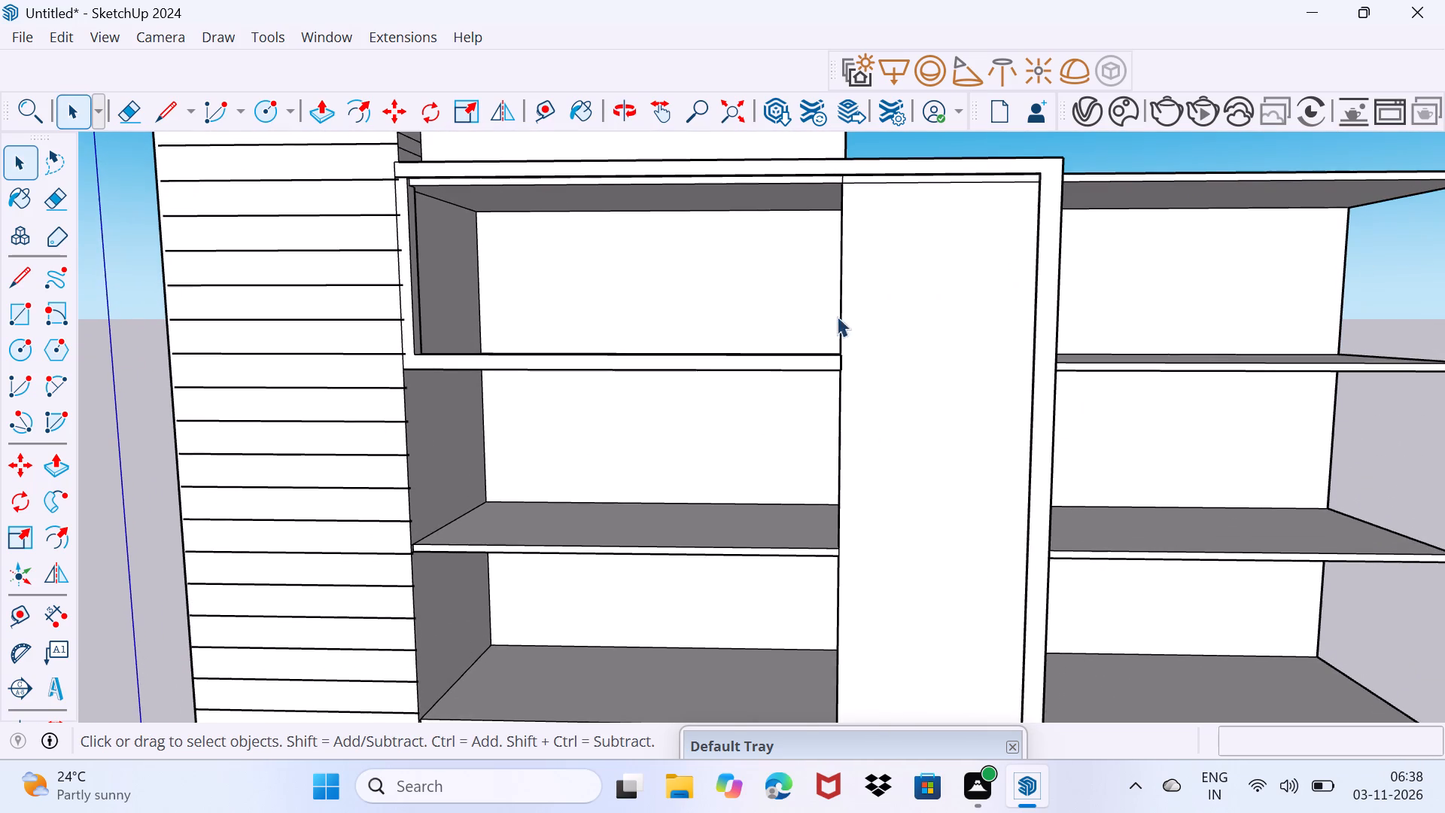
{"action": "scroll", "coordinate": [868, 203], "scroll_direction": "up", "scroll_amount": 8}
{"action": "middle_click_drag", "start_coordinate": [835, 218], "coordinate": [893, 370]}
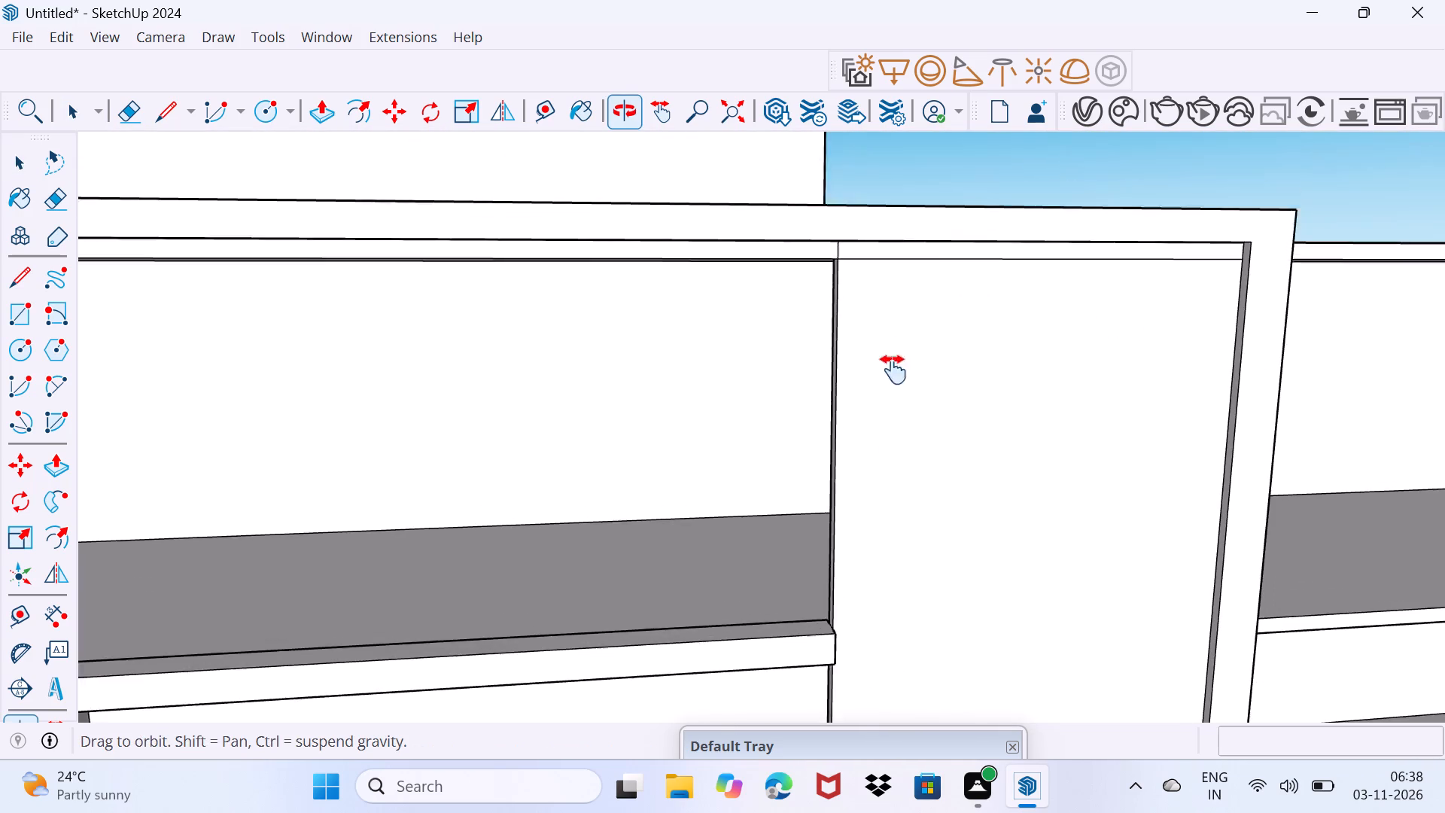
{"action": "middle_click_drag", "start_coordinate": [893, 370], "coordinate": [890, 382]}
{"action": "middle_click_drag", "start_coordinate": [894, 333], "coordinate": [884, 289]}
{"action": "scroll", "coordinate": [866, 295], "scroll_direction": "up", "scroll_amount": 9}
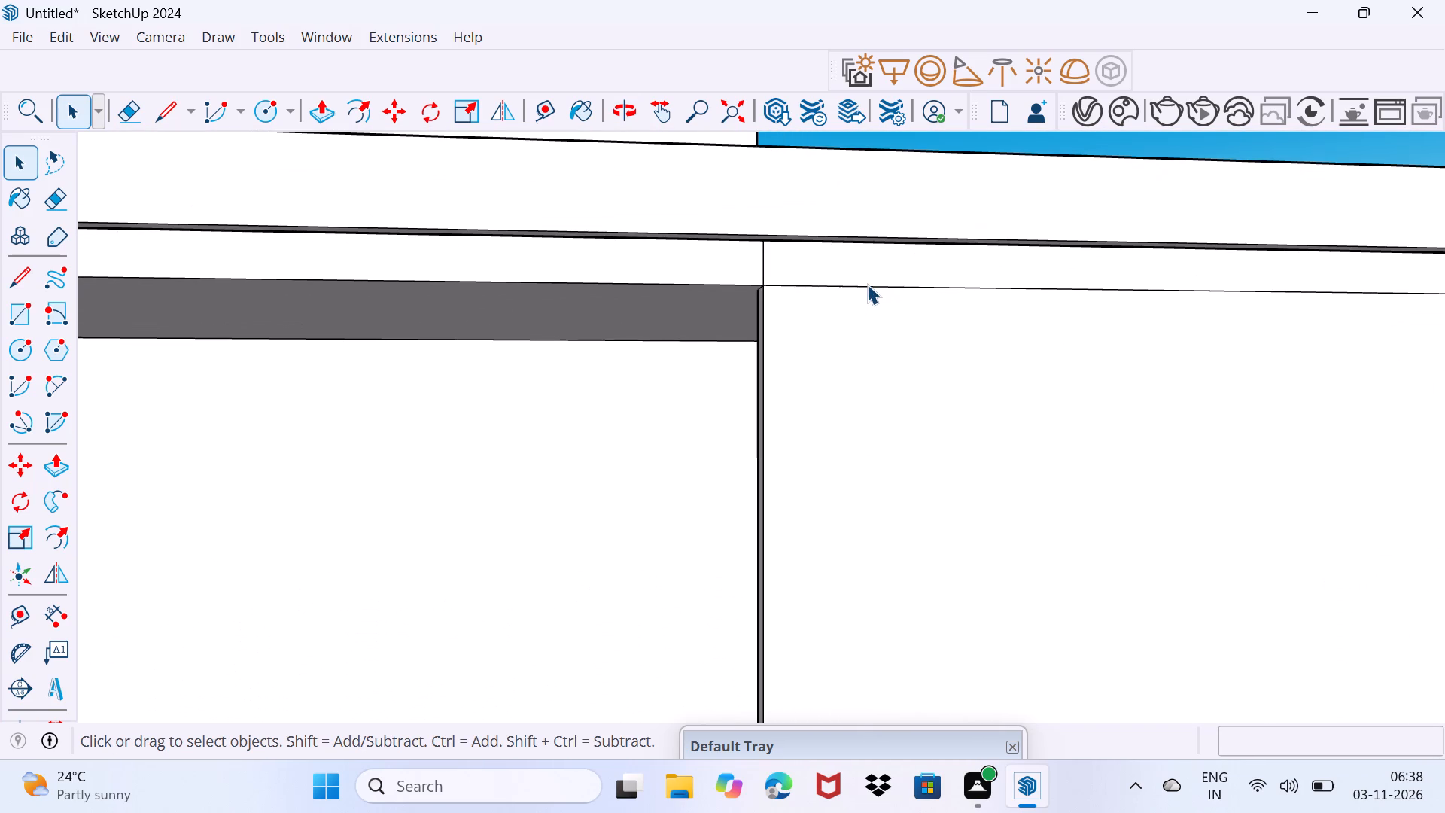
{"action": "key", "text": "e"}
{"action": "left_click", "coordinate": [867, 284]}
Copy the tall front panel's top edge 37' down to its base, divided into 25 equal spacings.
{"action": "middle_click_drag", "start_coordinate": [859, 311], "coordinate": [877, 297]}
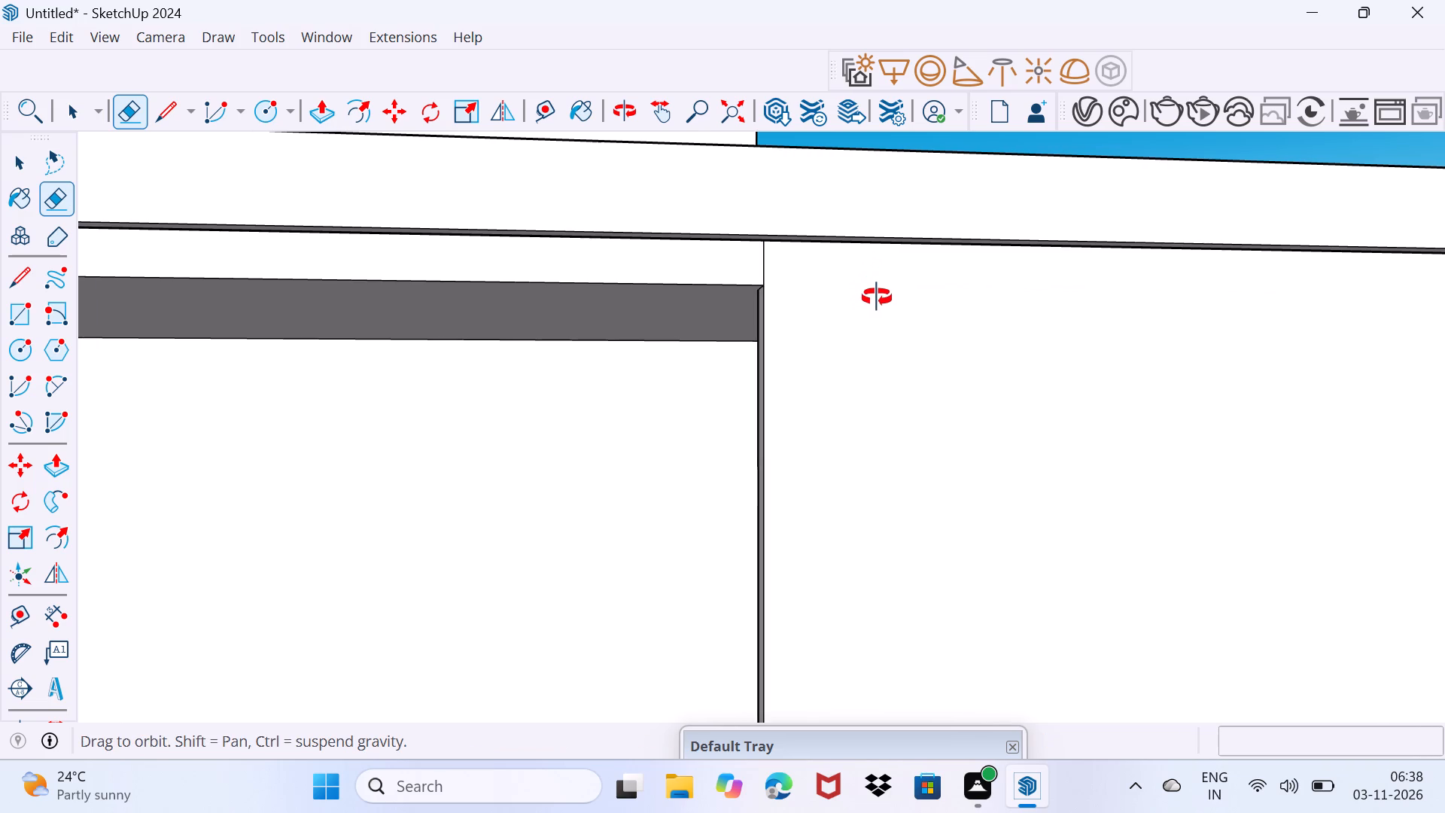
{"action": "middle_click_drag", "start_coordinate": [877, 297], "coordinate": [869, 288]}
{"action": "key", "text": "space"}
{"action": "left_click", "coordinate": [865, 240]}
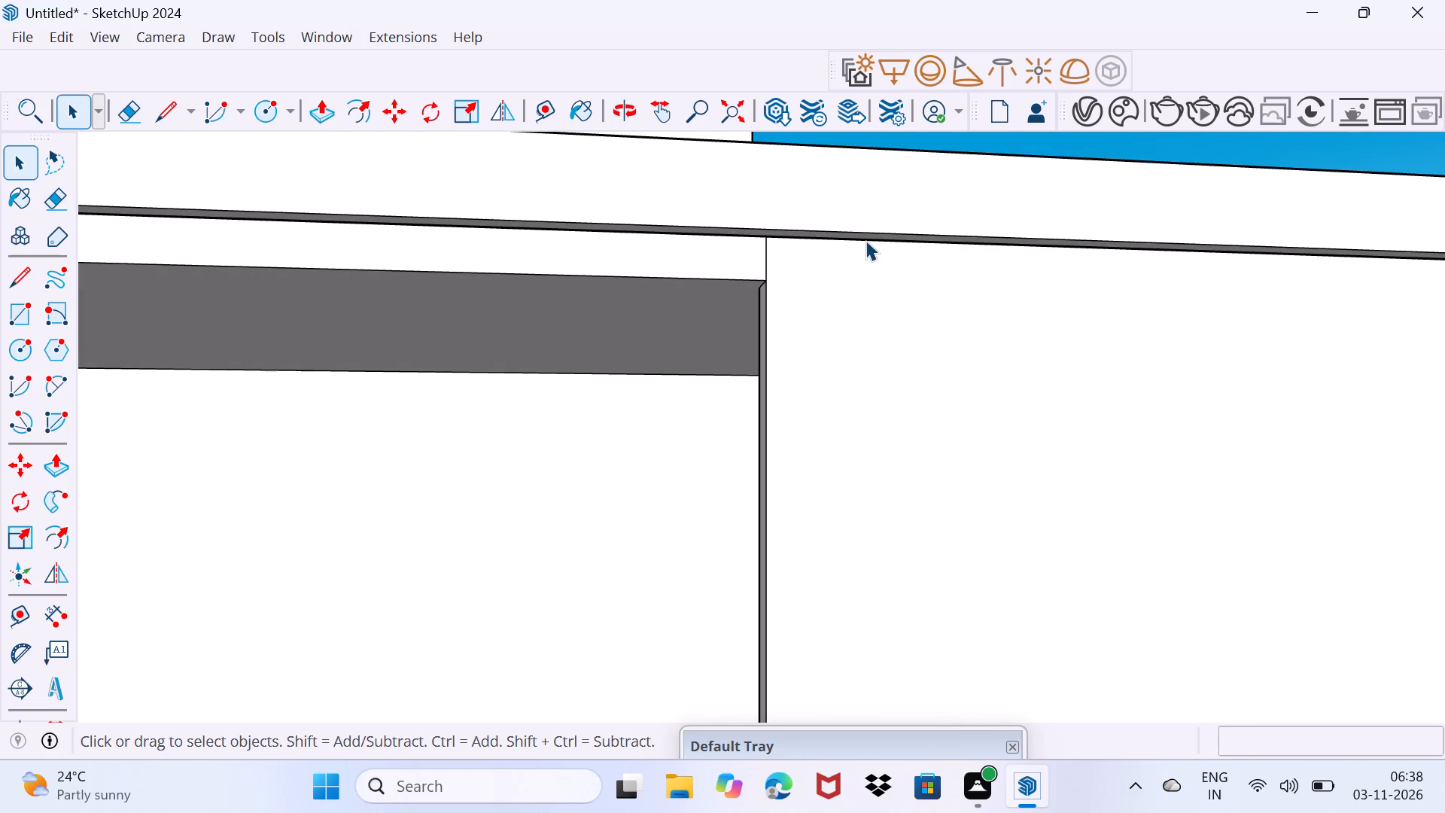
{"action": "key", "text": "m"}
{"action": "scroll", "coordinate": [1011, 273], "scroll_direction": "down", "scroll_amount": 1}
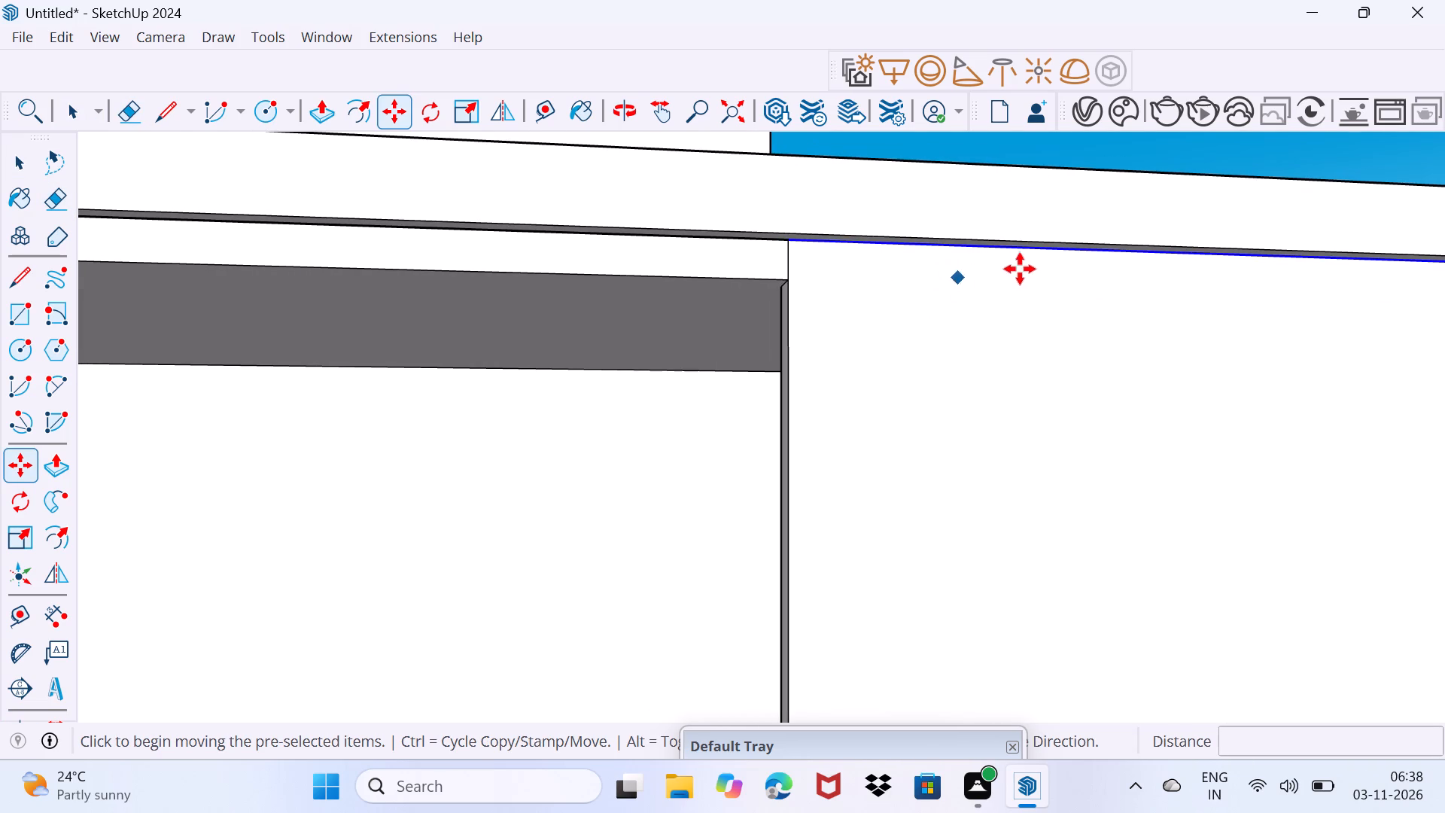
{"action": "middle_click_drag", "start_coordinate": [1029, 268], "coordinate": [830, 291]}
{"action": "middle_click_drag", "start_coordinate": [1346, 300], "coordinate": [865, 310], "text": "shift"}
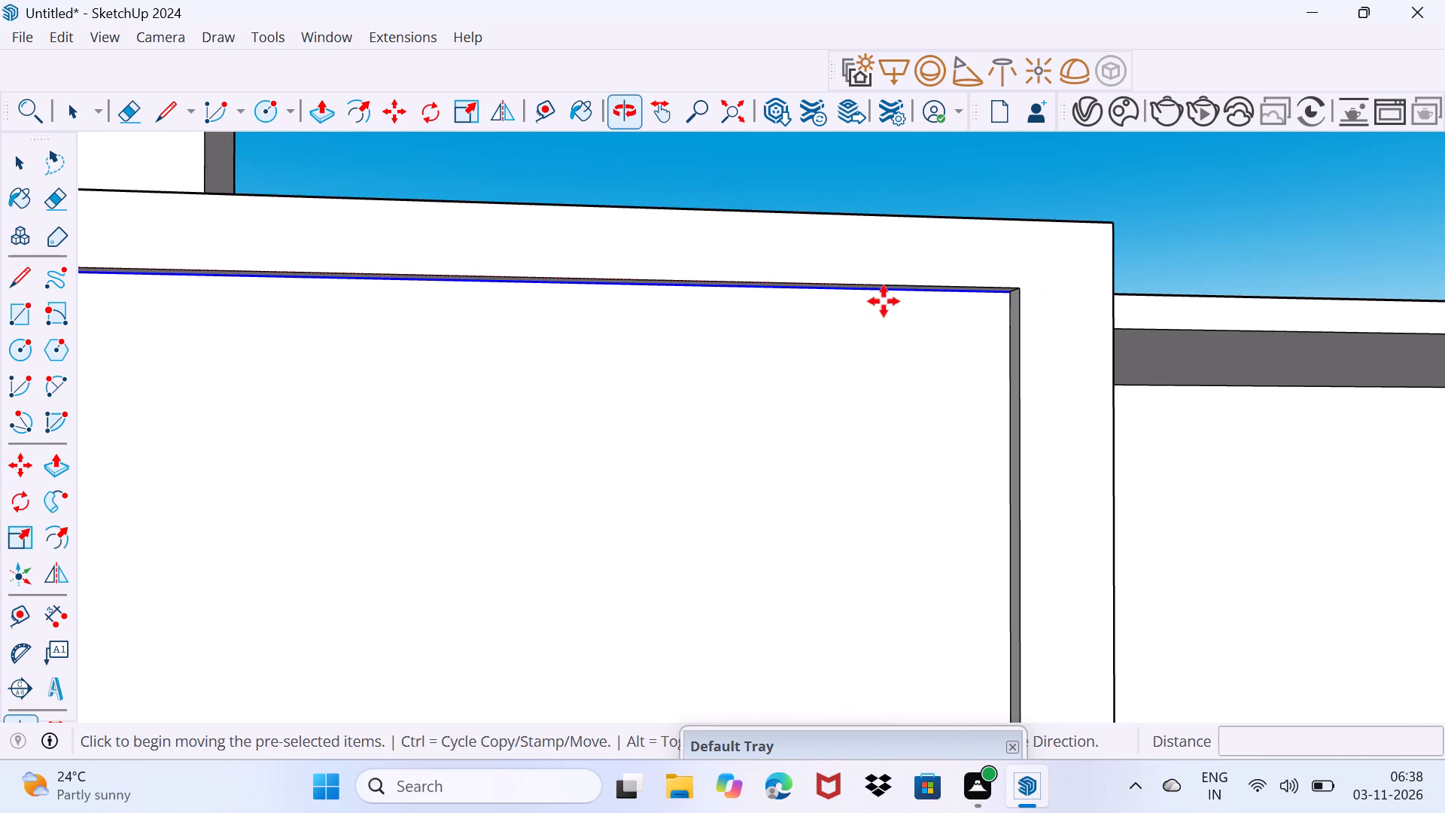
{"action": "scroll", "coordinate": [1039, 286], "scroll_direction": "up", "scroll_amount": 17}
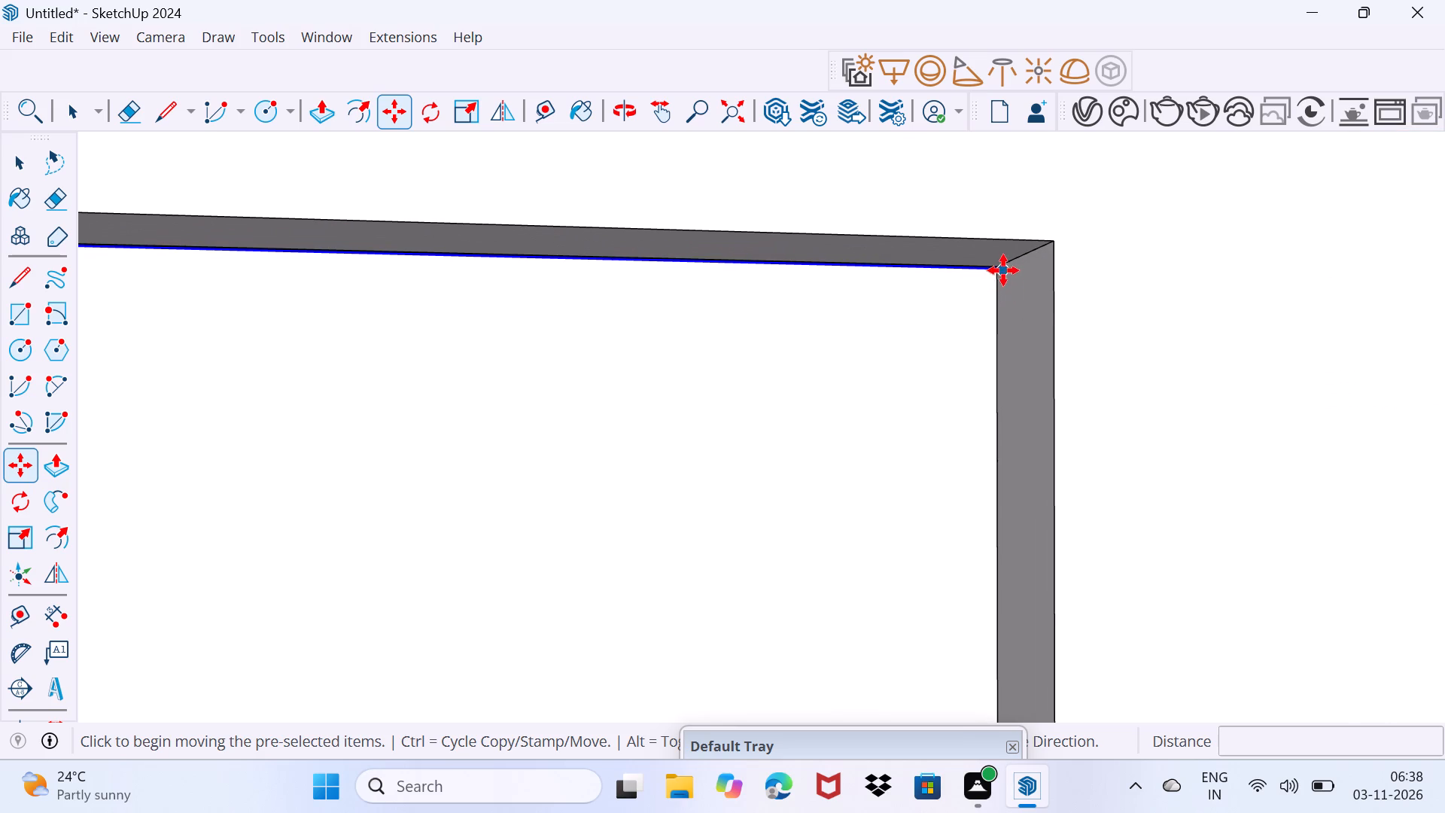
{"action": "left_click", "coordinate": [996, 271]}
{"action": "scroll", "coordinate": [950, 385], "scroll_direction": "down", "scroll_amount": 6}
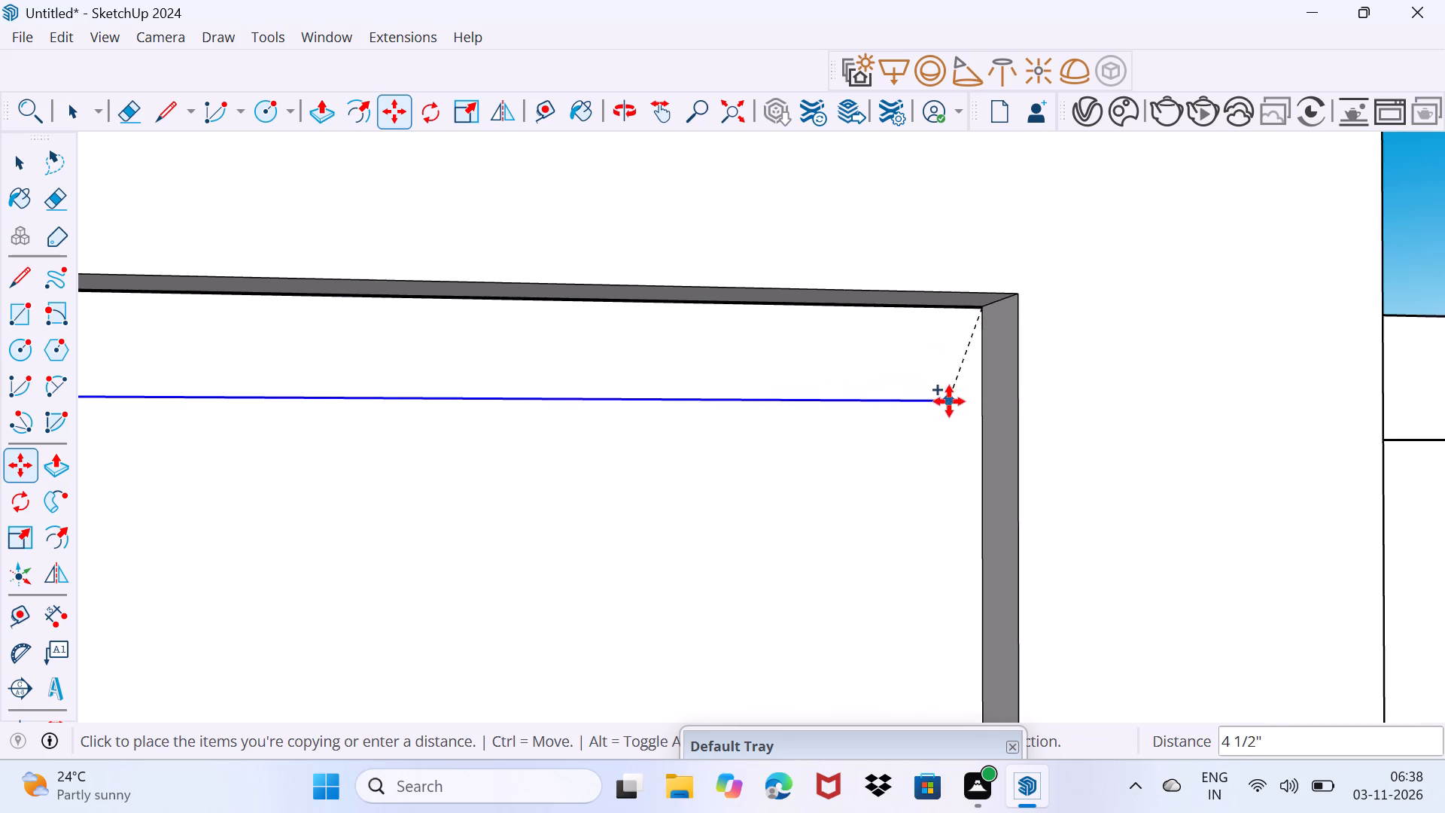
{"action": "scroll", "coordinate": [949, 401], "scroll_direction": "down", "scroll_amount": 3}
{"action": "middle_click_drag", "start_coordinate": [946, 427], "coordinate": [947, 288], "text": "shift"}
{"action": "scroll", "coordinate": [948, 286], "scroll_direction": "down", "scroll_amount": 16}
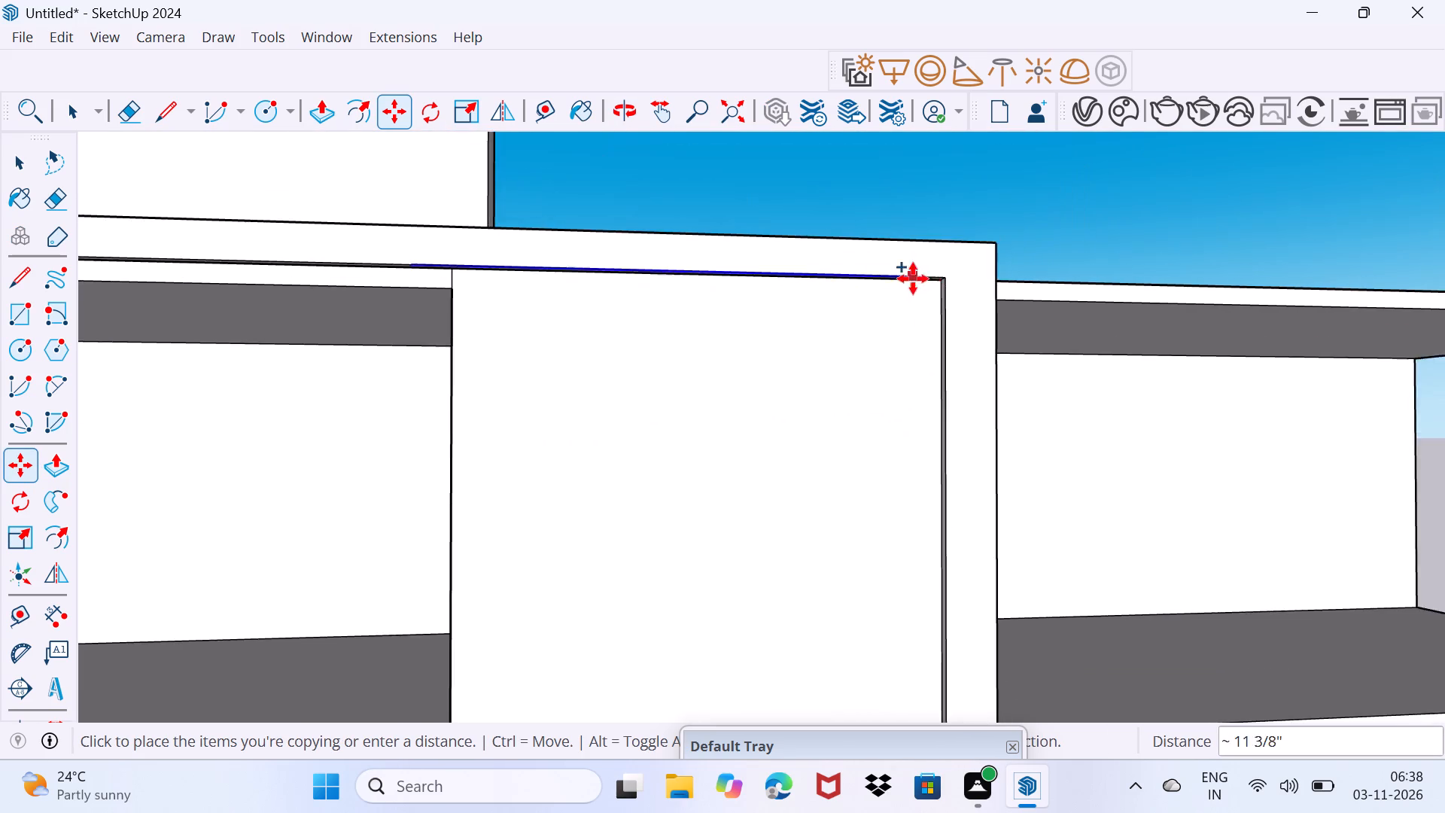
{"action": "scroll", "coordinate": [913, 279], "scroll_direction": "down", "scroll_amount": 14}
{"action": "middle_click_drag", "start_coordinate": [906, 584], "coordinate": [884, 317], "text": "shift"}
{"action": "scroll", "coordinate": [880, 550], "scroll_direction": "up", "scroll_amount": 3}
{"action": "scroll", "coordinate": [885, 520], "scroll_direction": "up", "scroll_amount": 18}
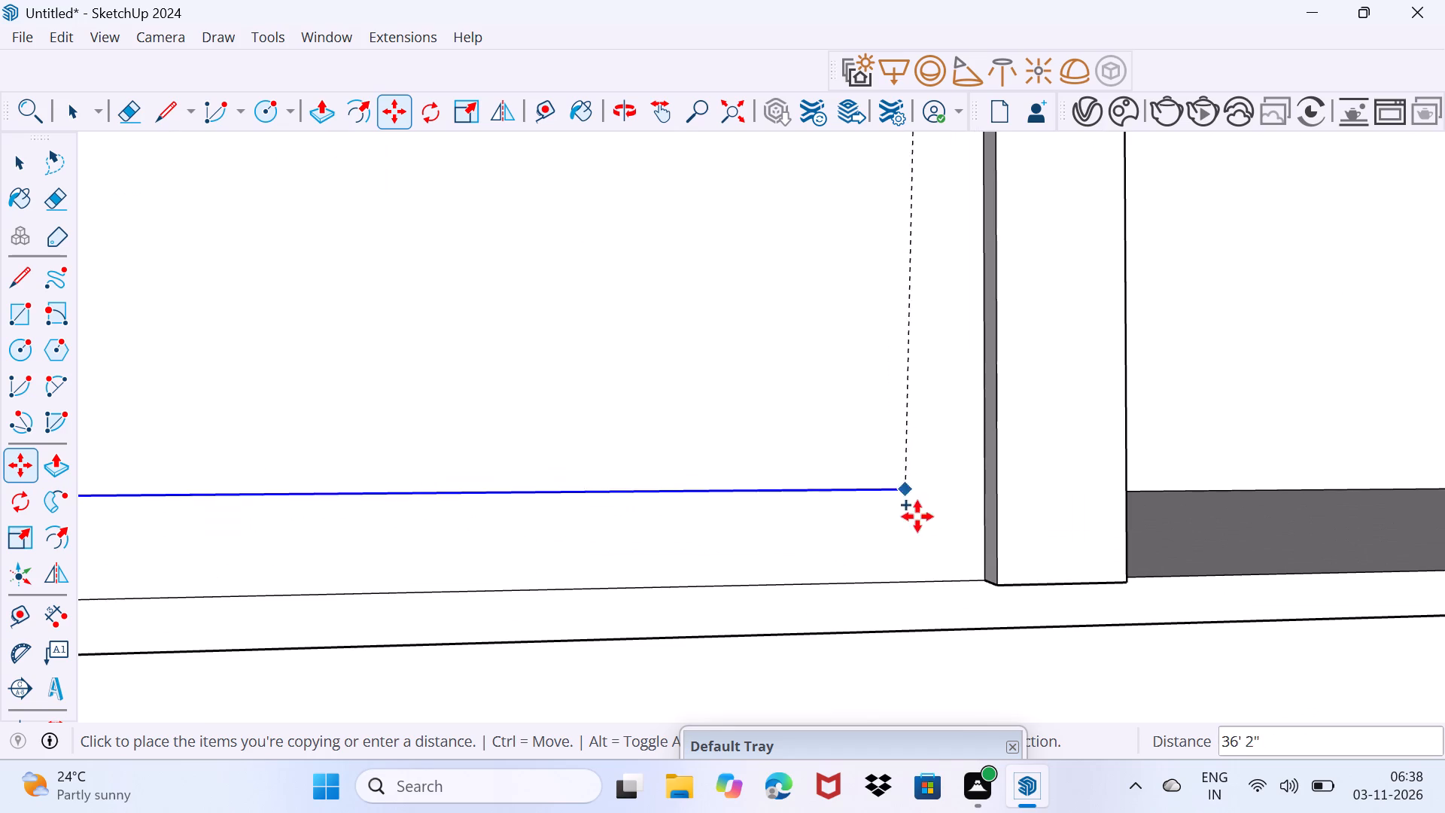
{"action": "left_click", "coordinate": [988, 578]}
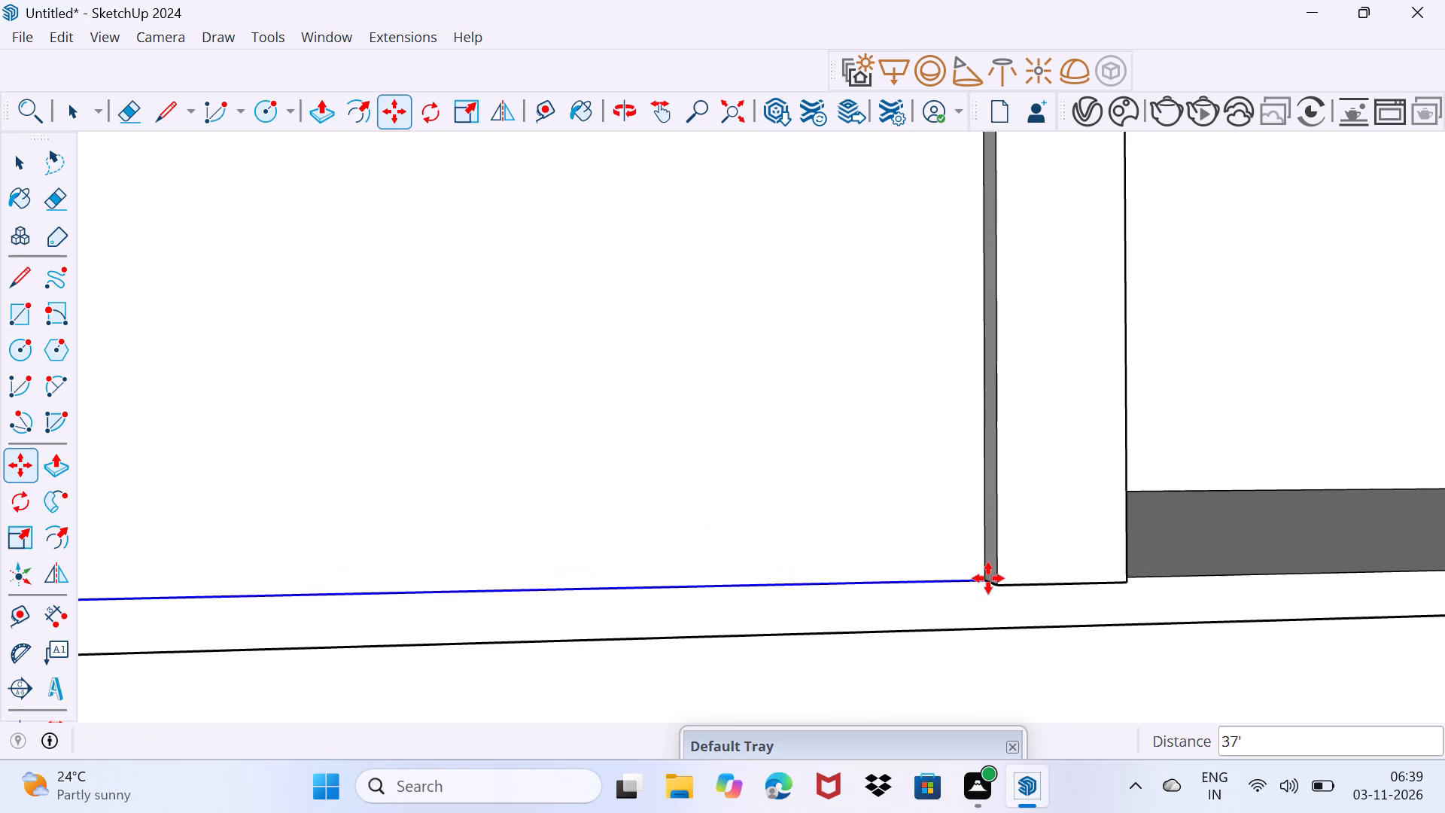
{"action": "key", "text": "slash"}
{"action": "type", "text": "25"}
{"action": "key", "text": "Return"}
{"action": "key", "text": "space"}
Push the corner block's lowest front face back 15' 4", flush with the ground-floor wall beneath the lowest slab.
{"action": "scroll", "coordinate": [865, 346], "scroll_direction": "down", "scroll_amount": 5}
{"action": "scroll", "coordinate": [878, 232], "scroll_direction": "down", "scroll_amount": 3}
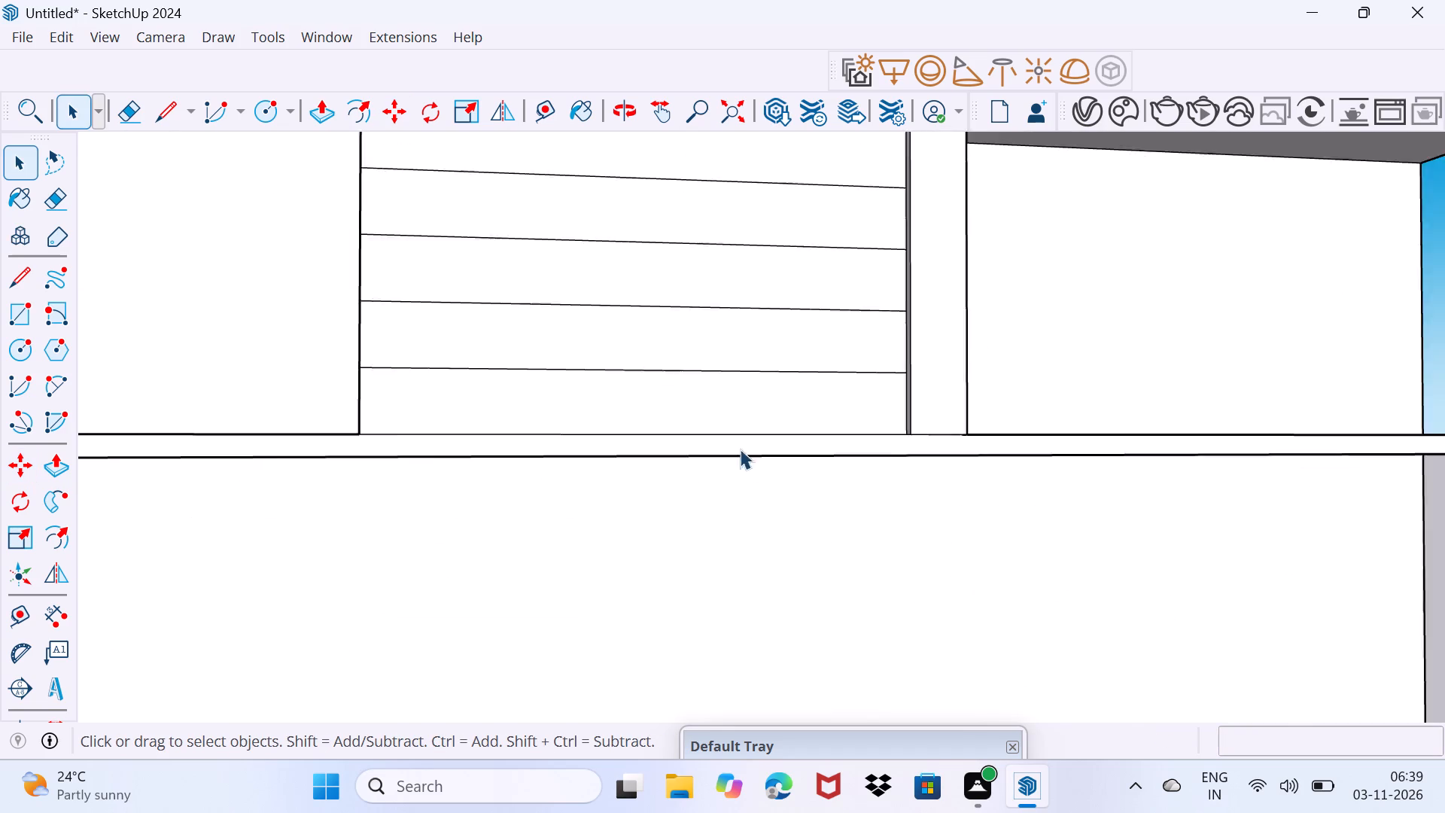
{"action": "scroll", "coordinate": [740, 449], "scroll_direction": "down", "scroll_amount": 20}
{"action": "middle_click_drag", "start_coordinate": [670, 304], "coordinate": [877, 314]}
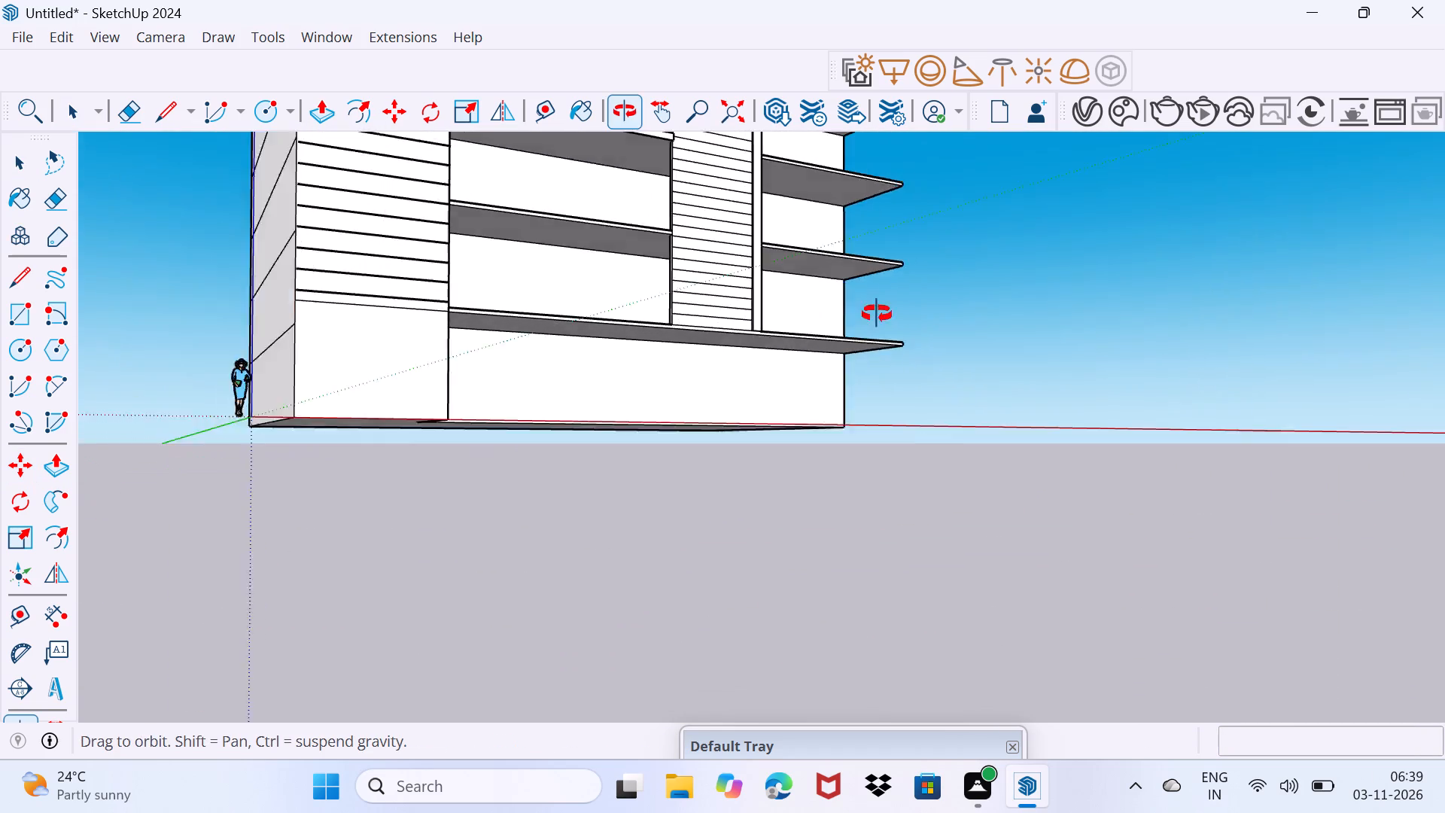
{"action": "middle_click_drag", "start_coordinate": [877, 314], "coordinate": [682, 379]}
{"action": "scroll", "coordinate": [686, 365], "scroll_direction": "down", "scroll_amount": 1}
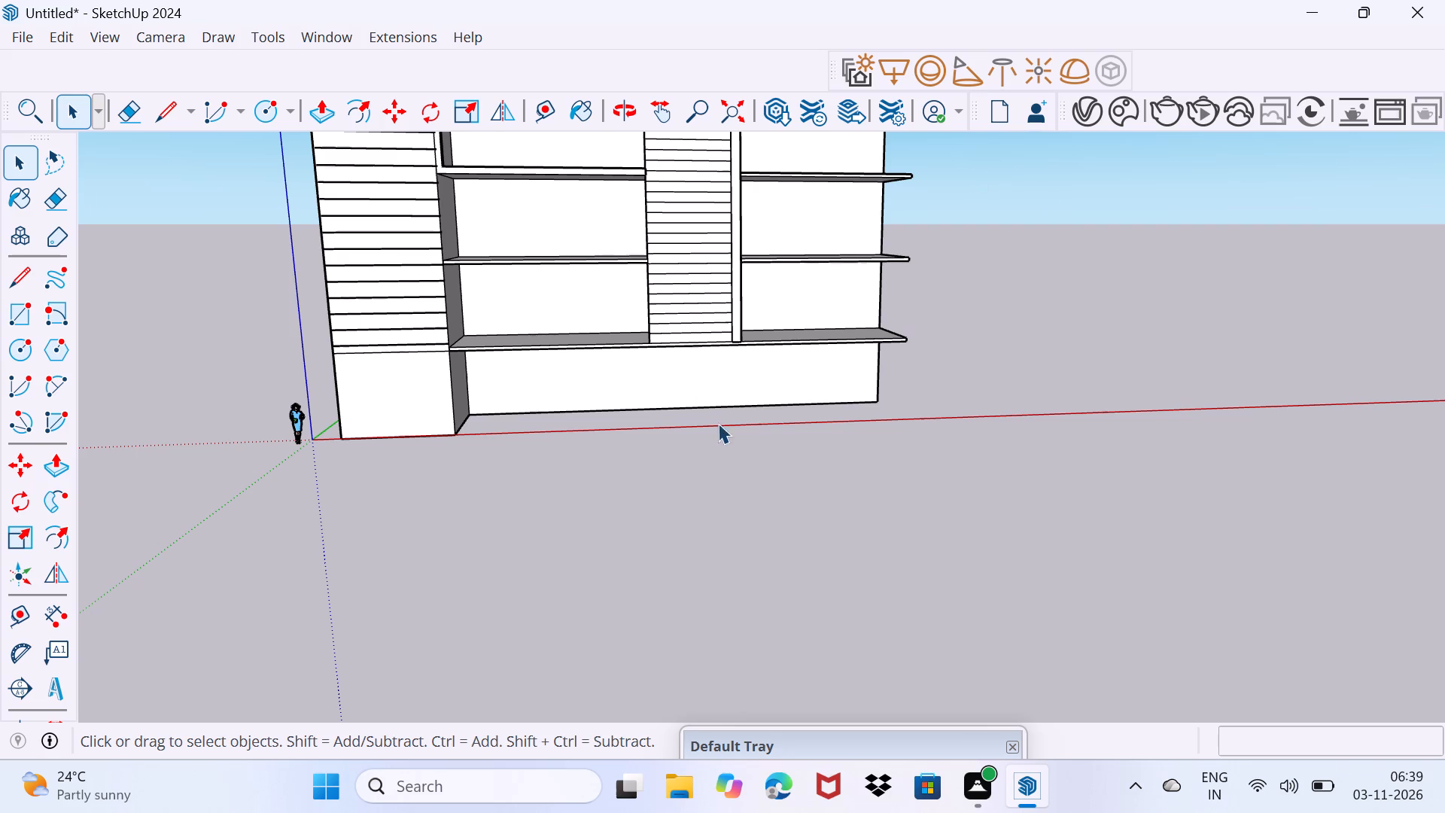
{"action": "scroll", "coordinate": [619, 407], "scroll_direction": "up", "scroll_amount": 2}
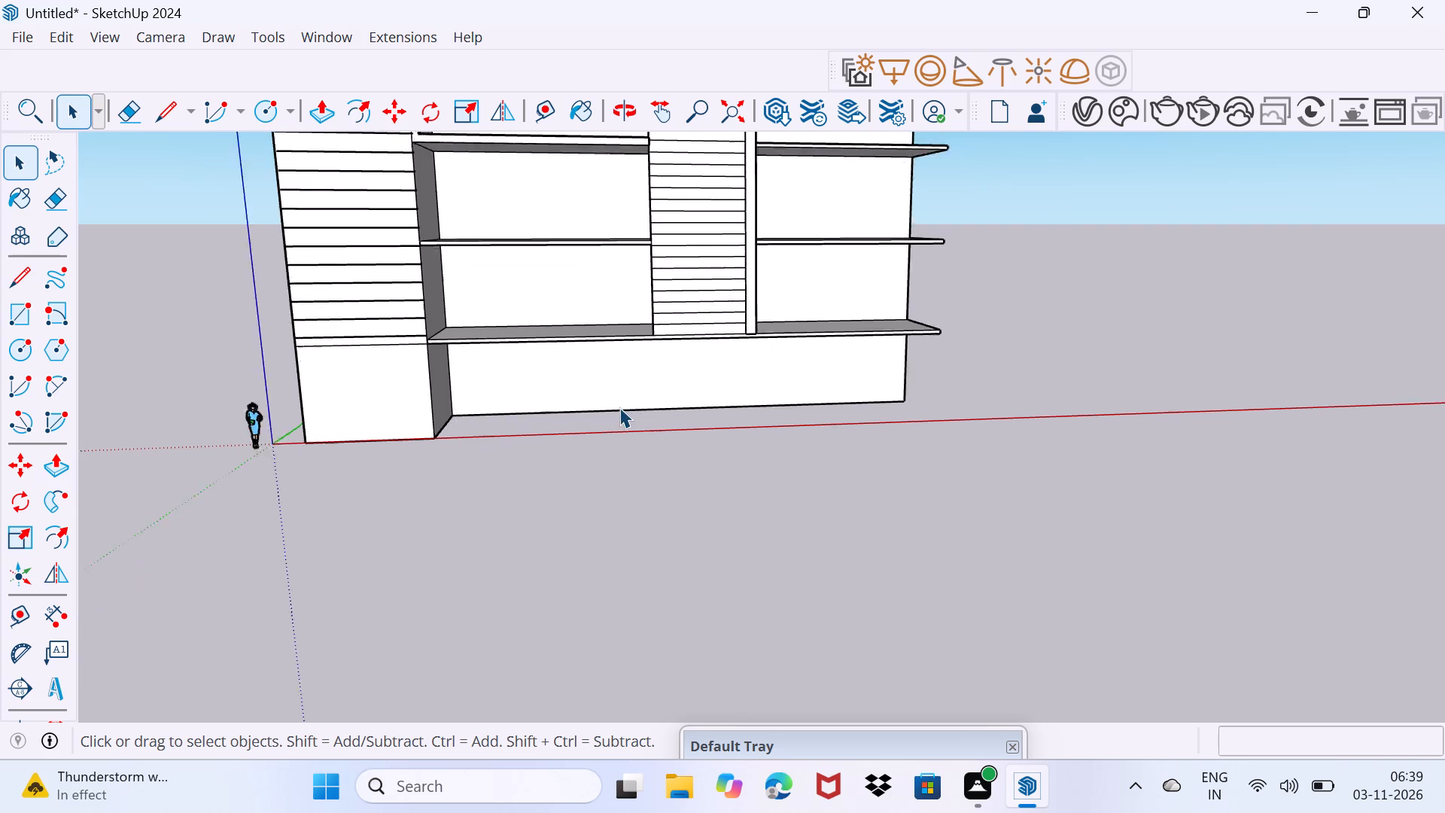
{"action": "scroll", "coordinate": [619, 407], "scroll_direction": "up", "scroll_amount": 1}
{"action": "middle_click_drag", "start_coordinate": [501, 423], "coordinate": [802, 321]}
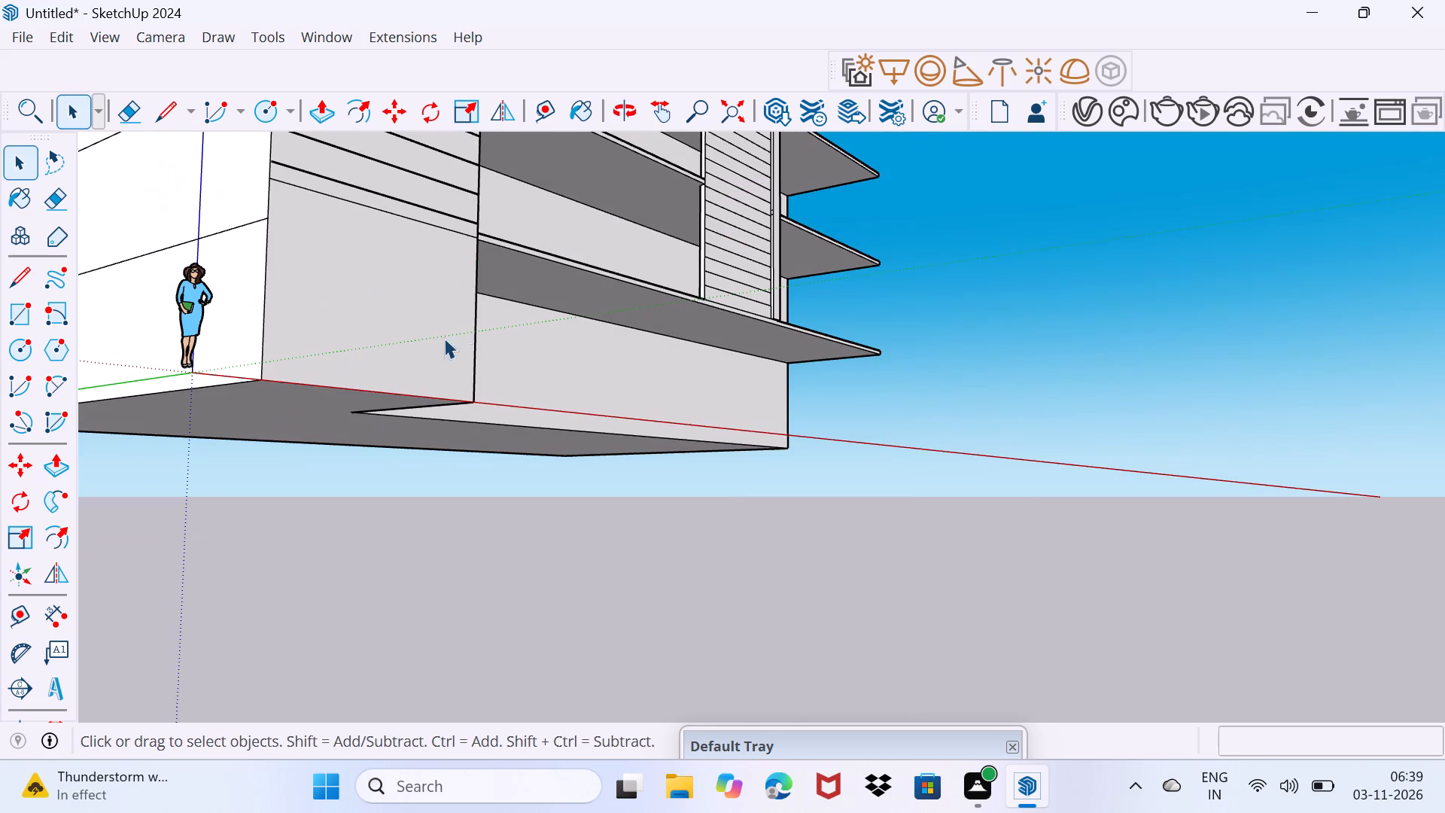
{"action": "left_click", "coordinate": [431, 336]}
{"action": "middle_click_drag", "start_coordinate": [420, 343], "coordinate": [323, 350]}
{"action": "key", "text": "p"}
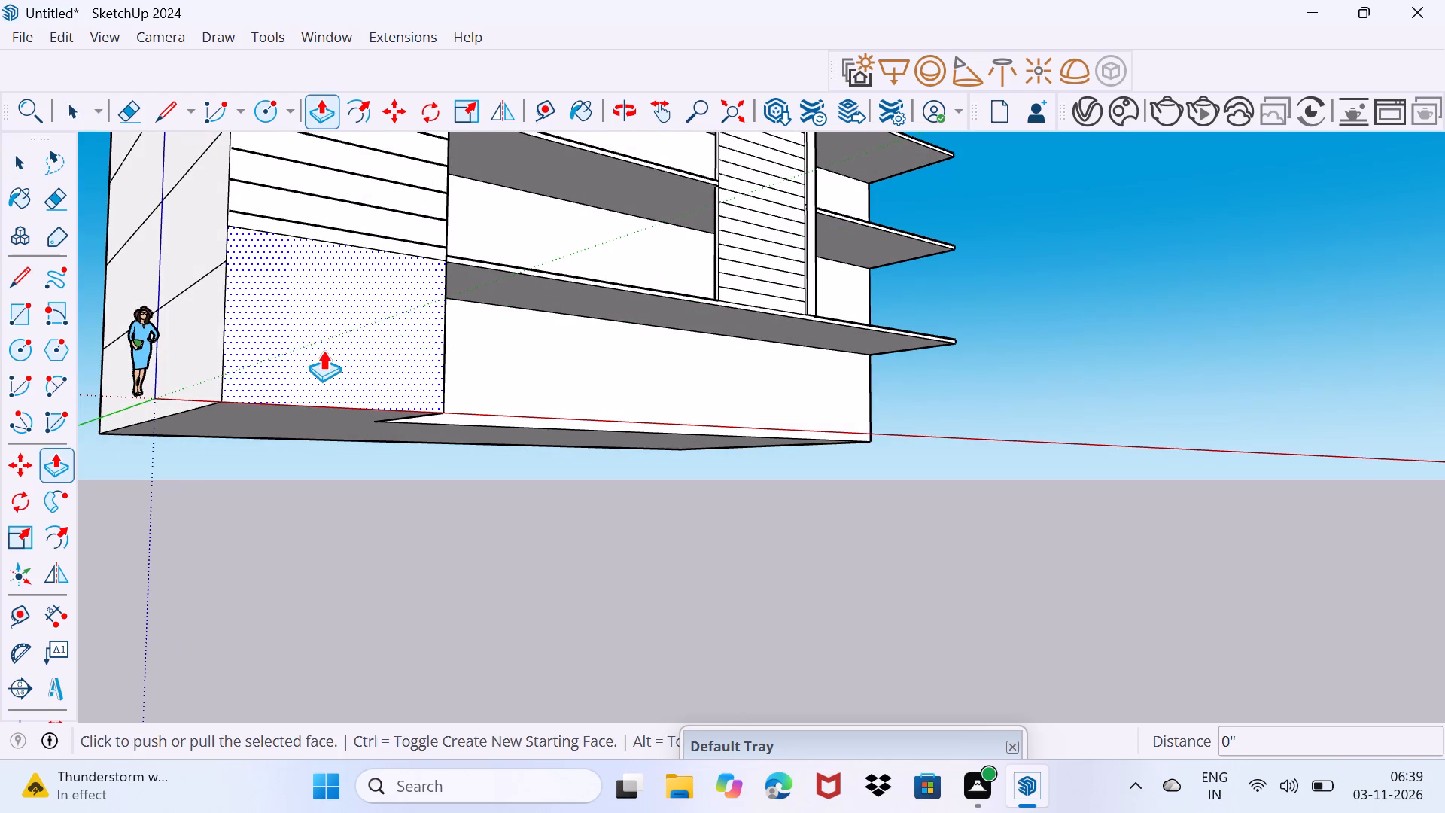
{"action": "left_click", "coordinate": [323, 350]}
{"action": "middle_click_drag", "start_coordinate": [546, 362], "coordinate": [206, 369]}
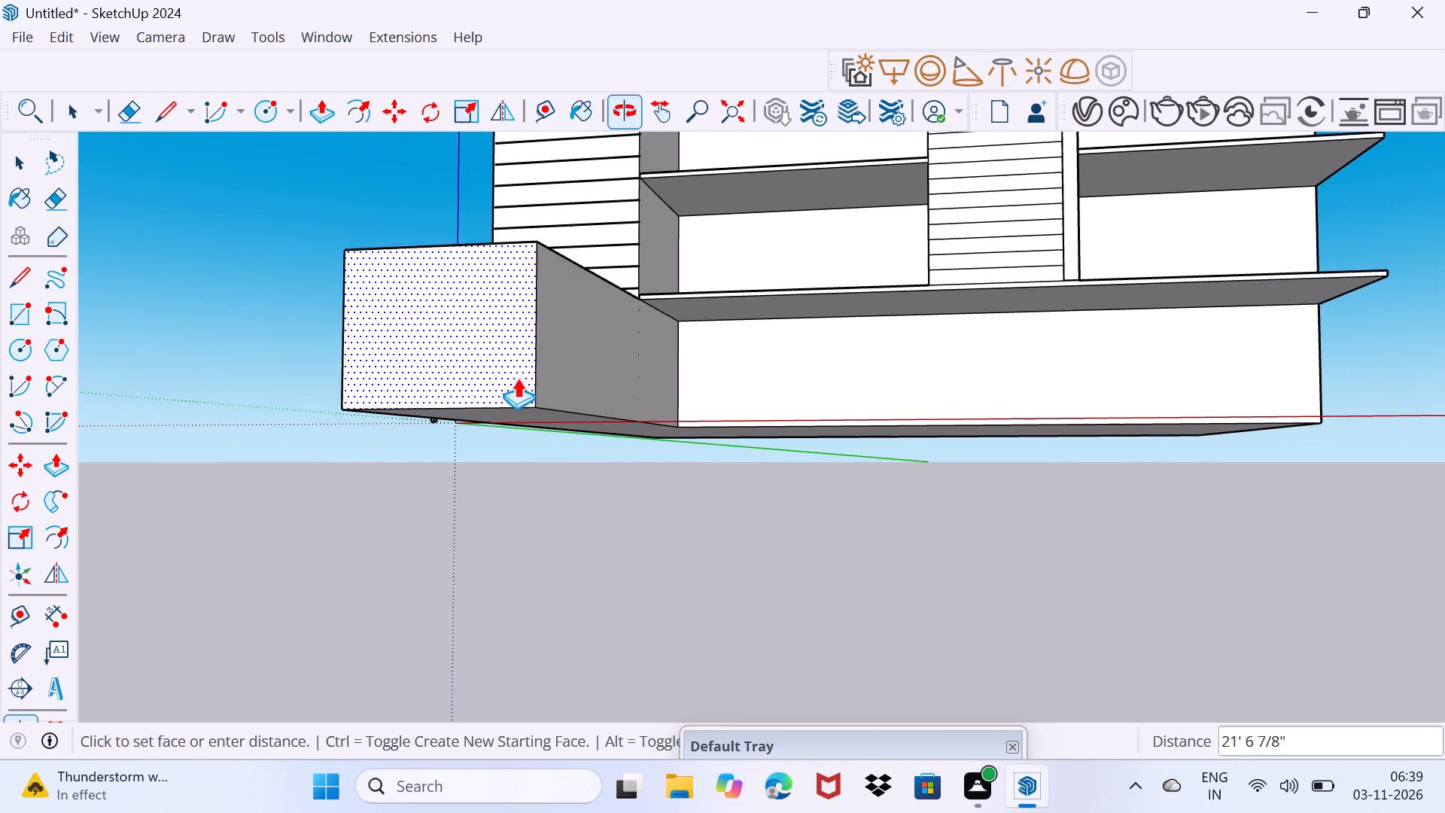
{"action": "left_click", "coordinate": [858, 392]}
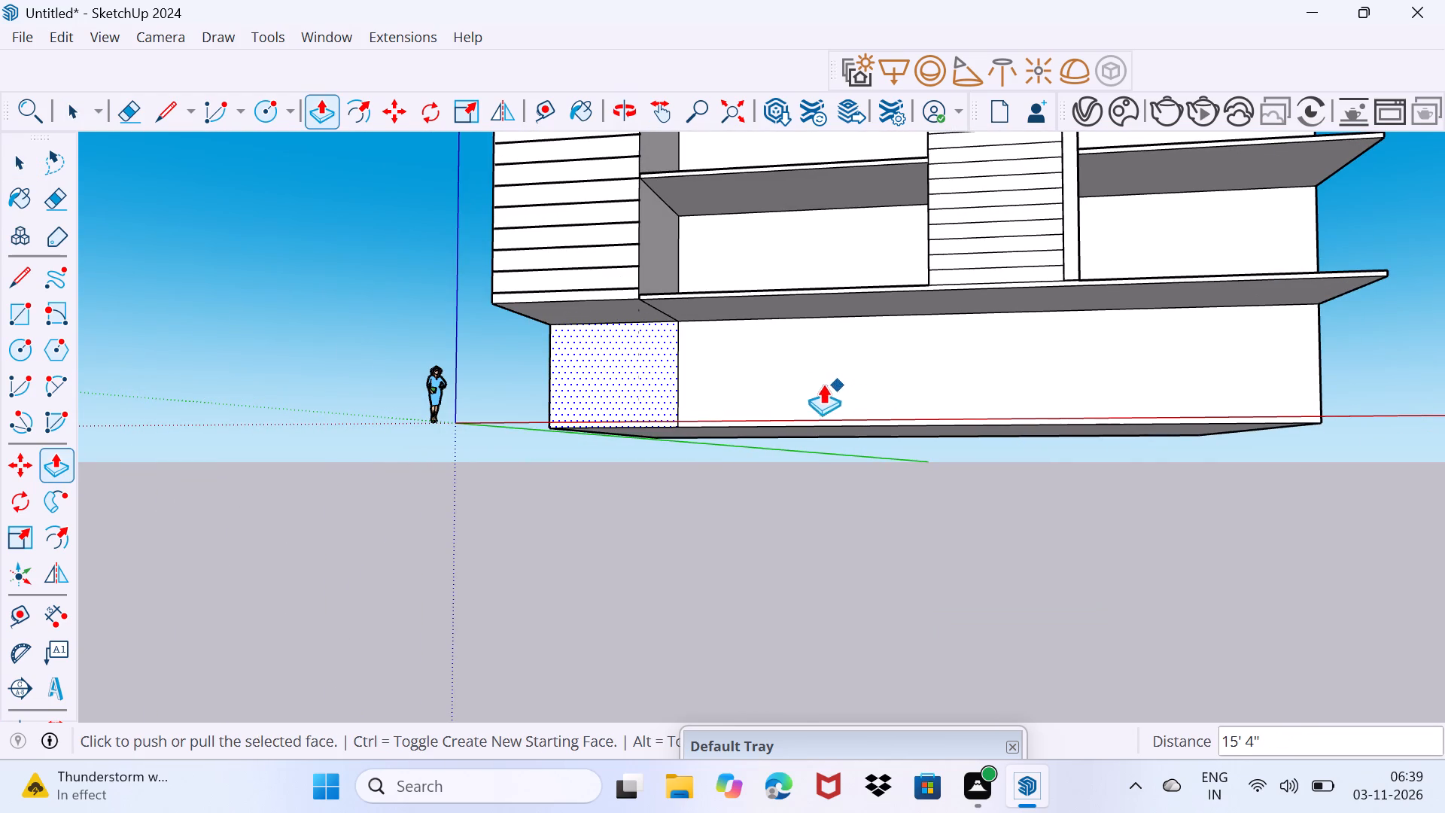
{"action": "key", "text": "space"}
Erase the seam edges between the corner block and the rest of the building on the lowest soffit and ground-floor wall.
{"action": "left_click_drag", "start_coordinate": [646, 388], "coordinate": [663, 362]}
{"action": "scroll", "coordinate": [628, 370], "scroll_direction": "up", "scroll_amount": 3}
{"action": "middle_click_drag", "start_coordinate": [631, 370], "coordinate": [653, 351]}
{"action": "scroll", "coordinate": [663, 290], "scroll_direction": "up", "scroll_amount": 4}
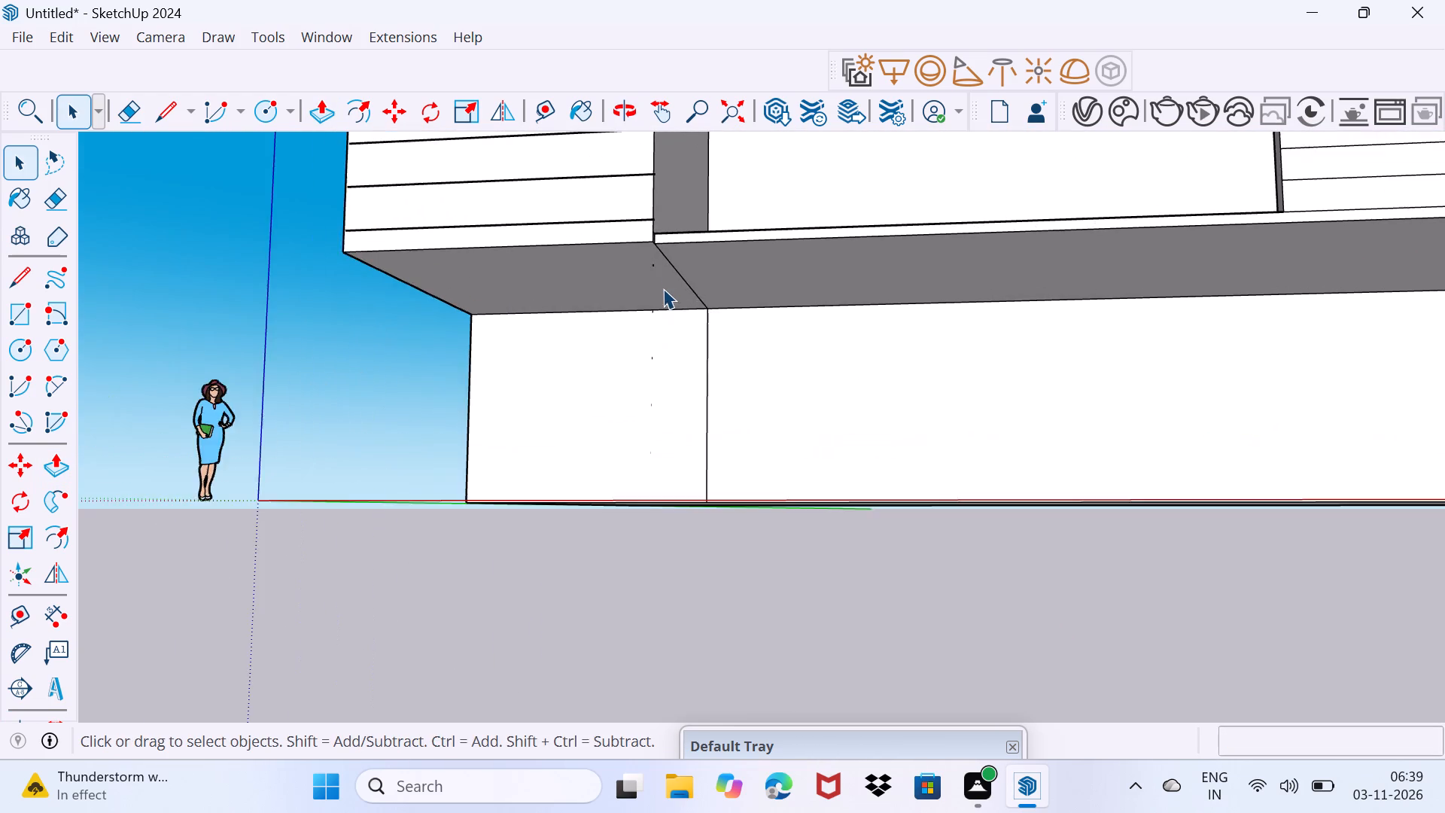
{"action": "scroll", "coordinate": [663, 288], "scroll_direction": "up", "scroll_amount": 2}
{"action": "key", "text": "e"}
{"action": "left_click", "coordinate": [685, 266]}
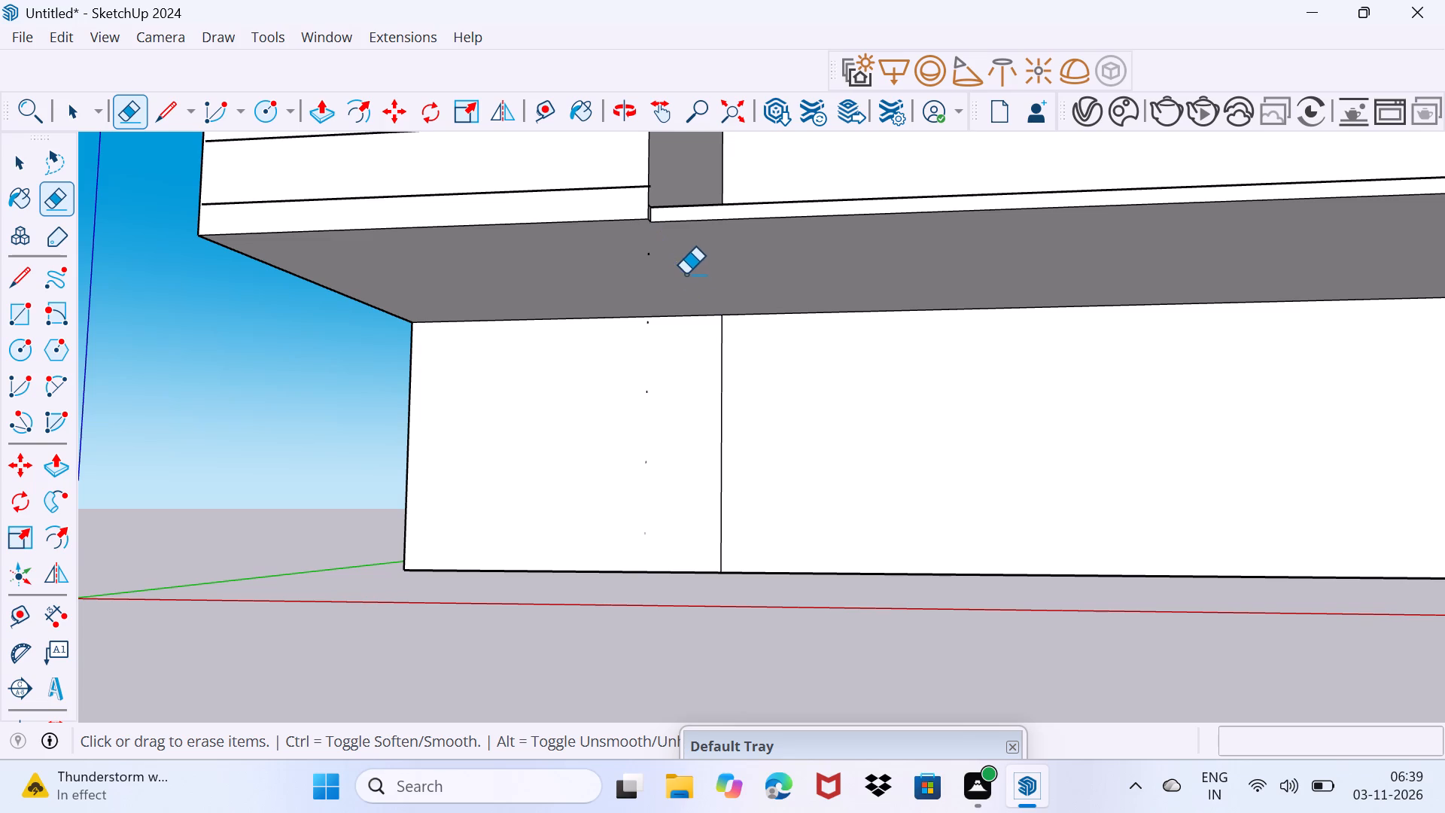
{"action": "left_click", "coordinate": [724, 416]}
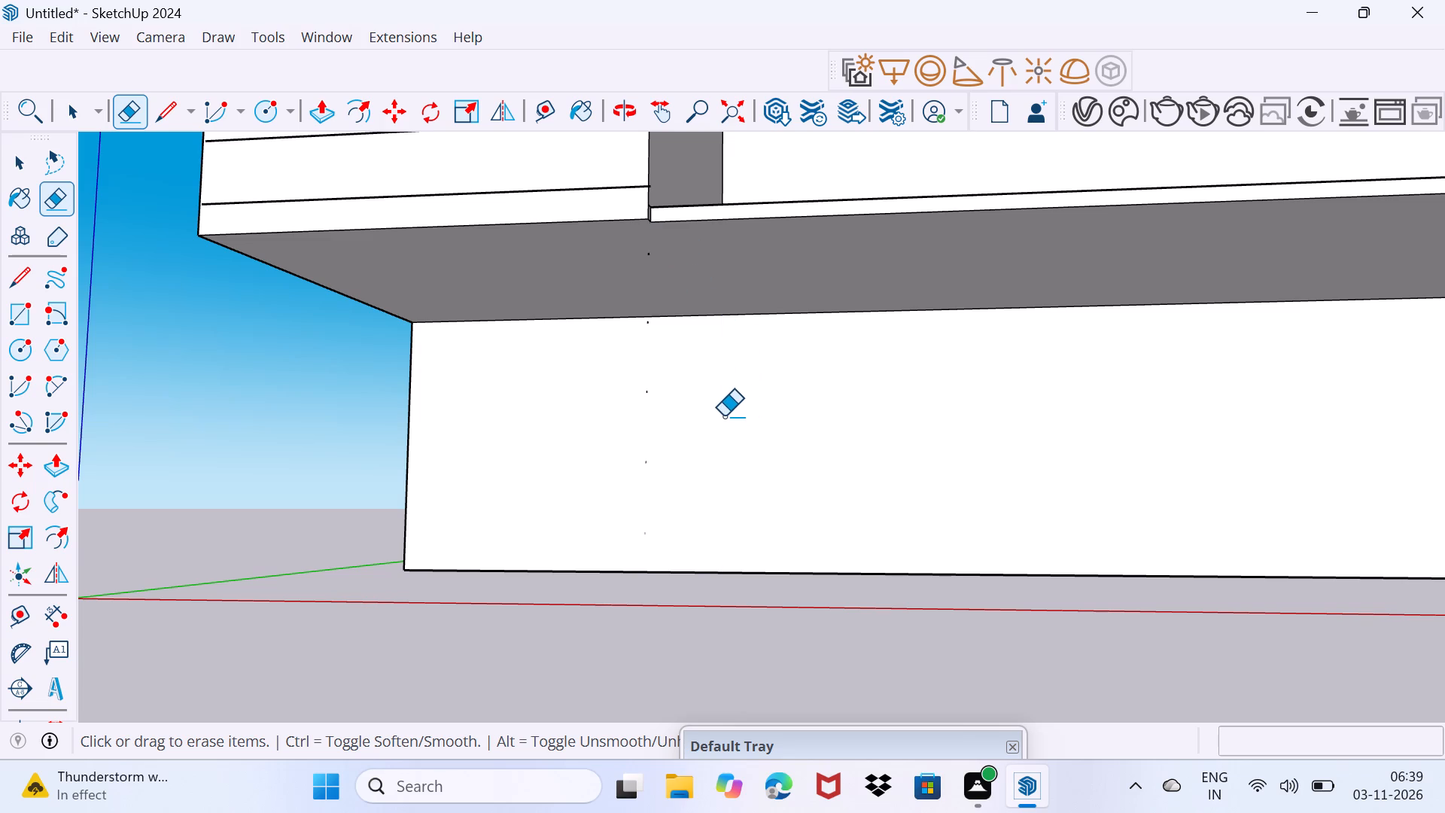
{"action": "key", "text": "space"}
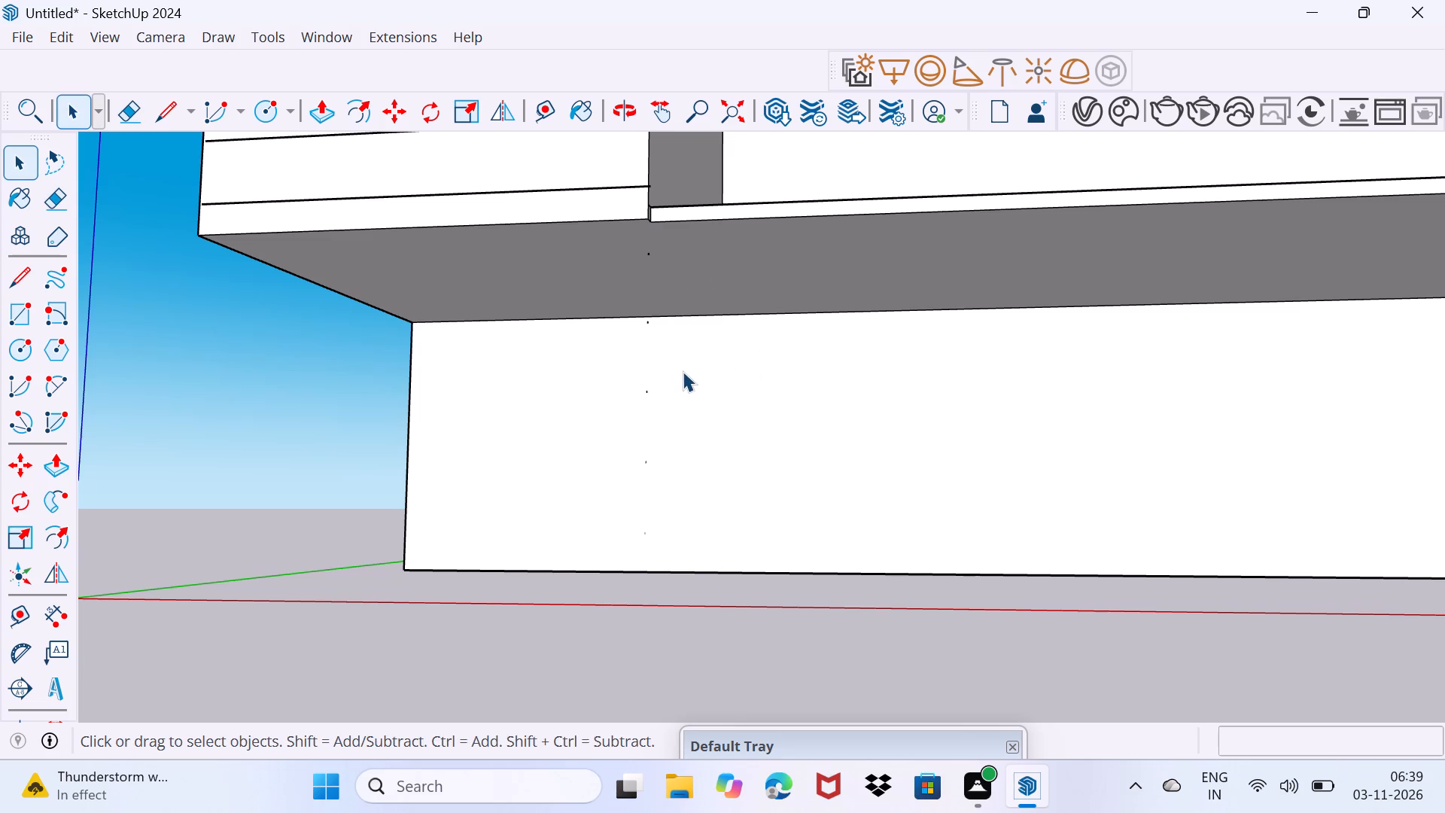
Pull the second-lowest slab's front face, between the corner block and tall panel, out 5 1/2" as a new starting face.
{"action": "scroll", "coordinate": [622, 355], "scroll_direction": "down", "scroll_amount": 3}
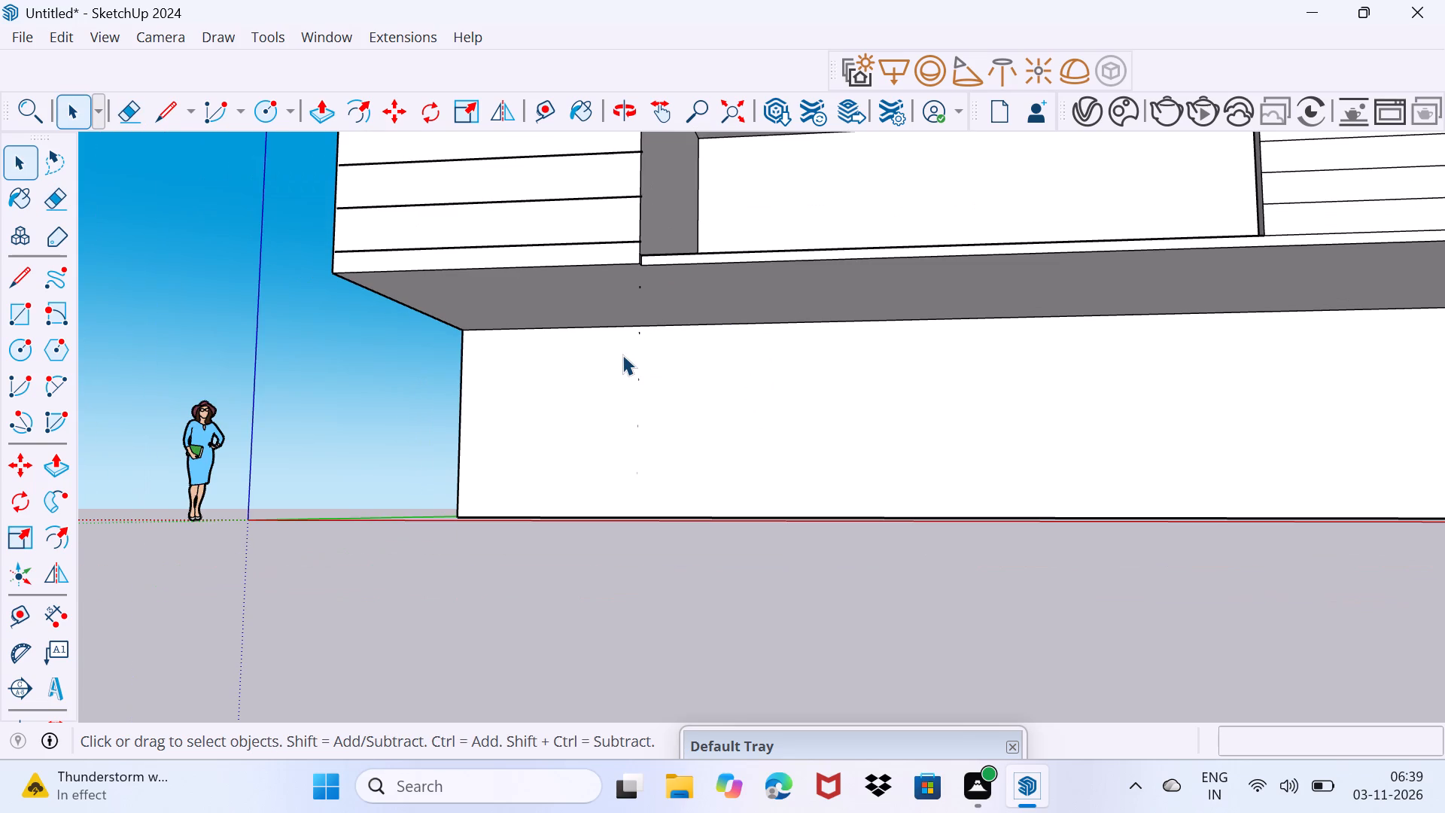
{"action": "scroll", "coordinate": [628, 343], "scroll_direction": "down", "scroll_amount": 4}
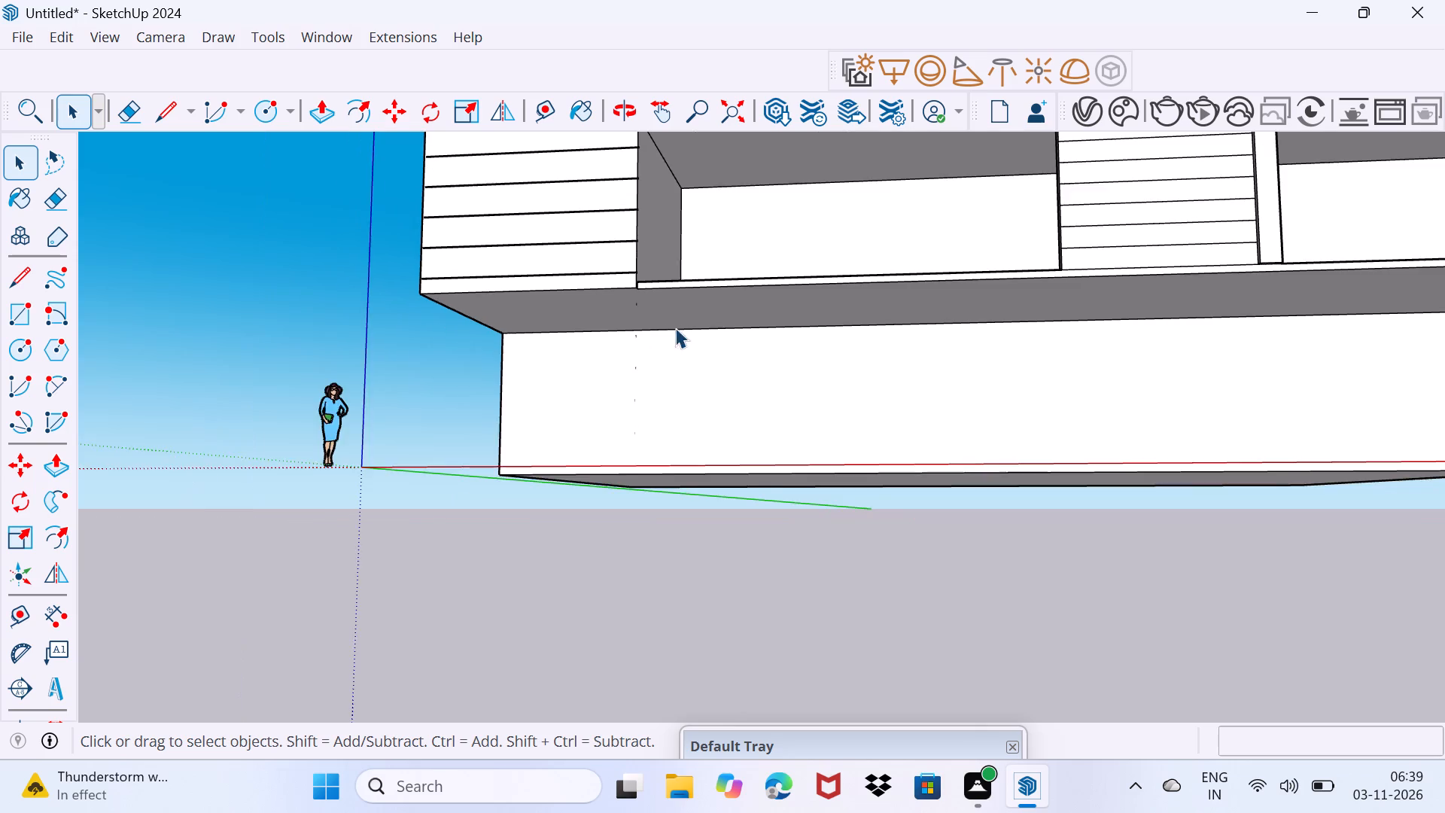
{"action": "scroll", "coordinate": [675, 327], "scroll_direction": "down", "scroll_amount": 1}
{"action": "middle_click_drag", "start_coordinate": [726, 282], "coordinate": [748, 340]}
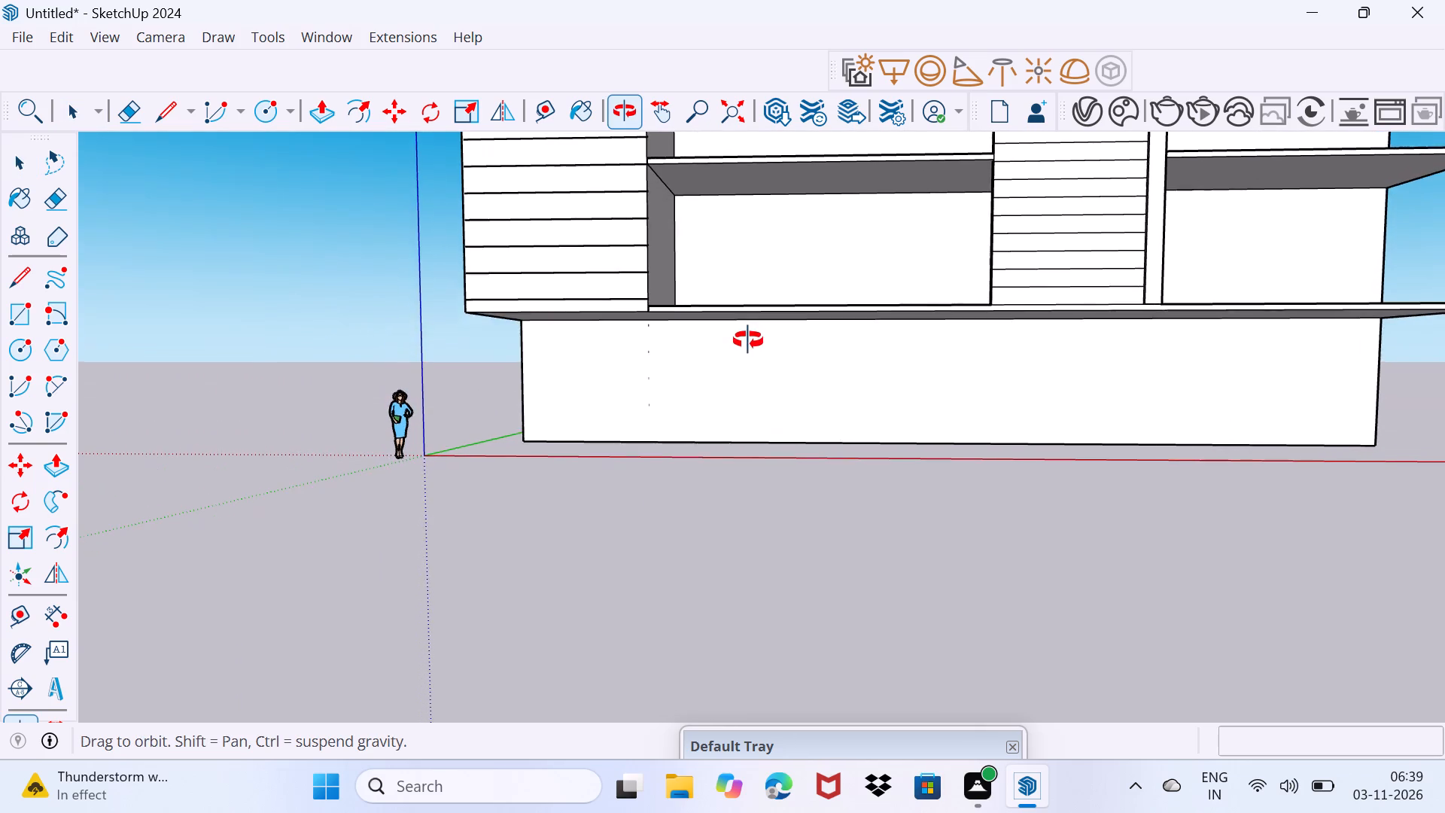
{"action": "middle_click_drag", "start_coordinate": [748, 340], "coordinate": [712, 432]}
{"action": "scroll", "coordinate": [914, 236], "scroll_direction": "up", "scroll_amount": 8}
{"action": "middle_click_drag", "start_coordinate": [1018, 270], "coordinate": [865, 279]}
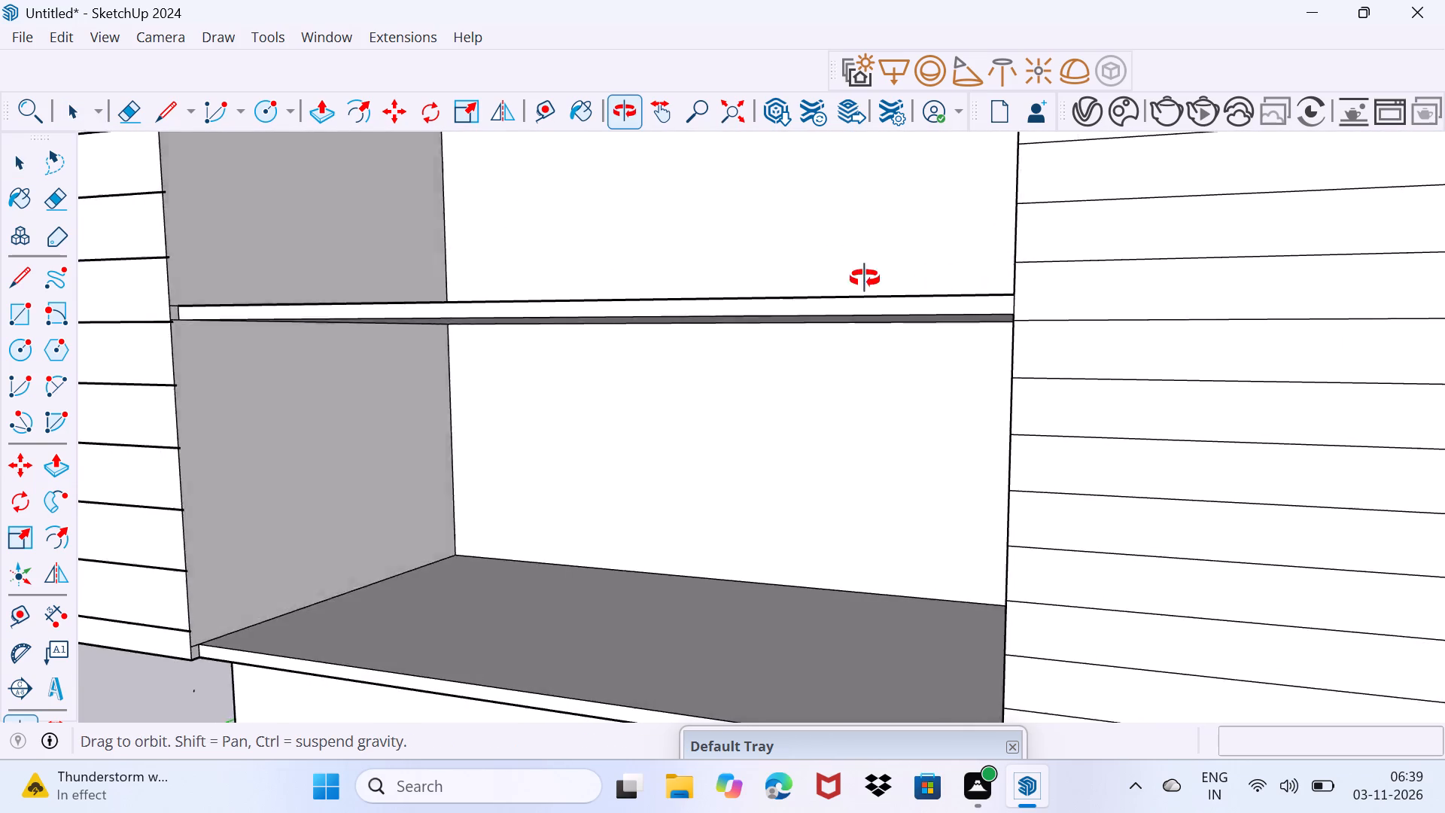
{"action": "middle_click_drag", "start_coordinate": [865, 279], "coordinate": [786, 277]}
{"action": "left_click", "coordinate": [869, 300]}
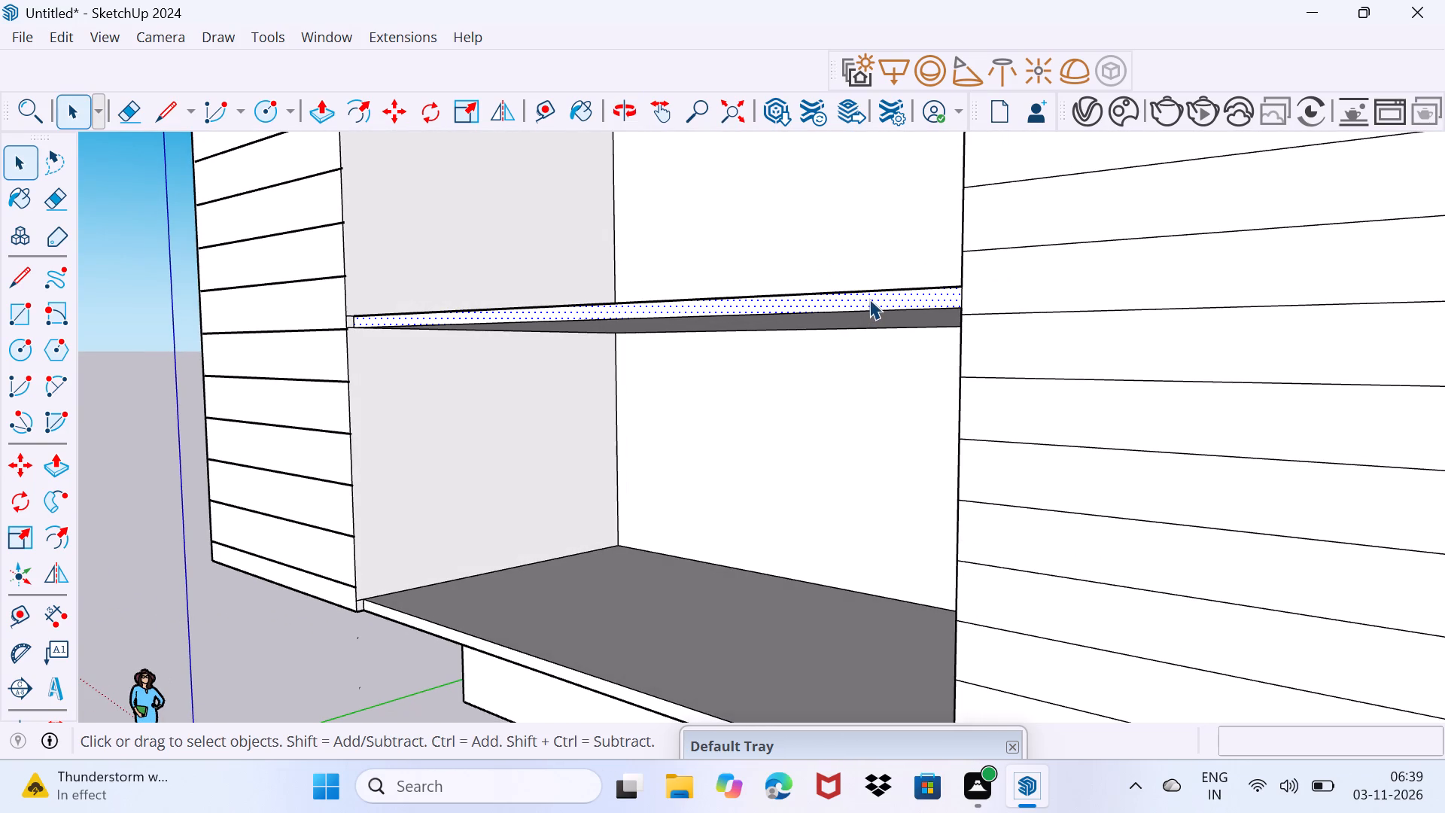
{"action": "key", "text": "p"}
{"action": "left_click", "coordinate": [869, 299]}
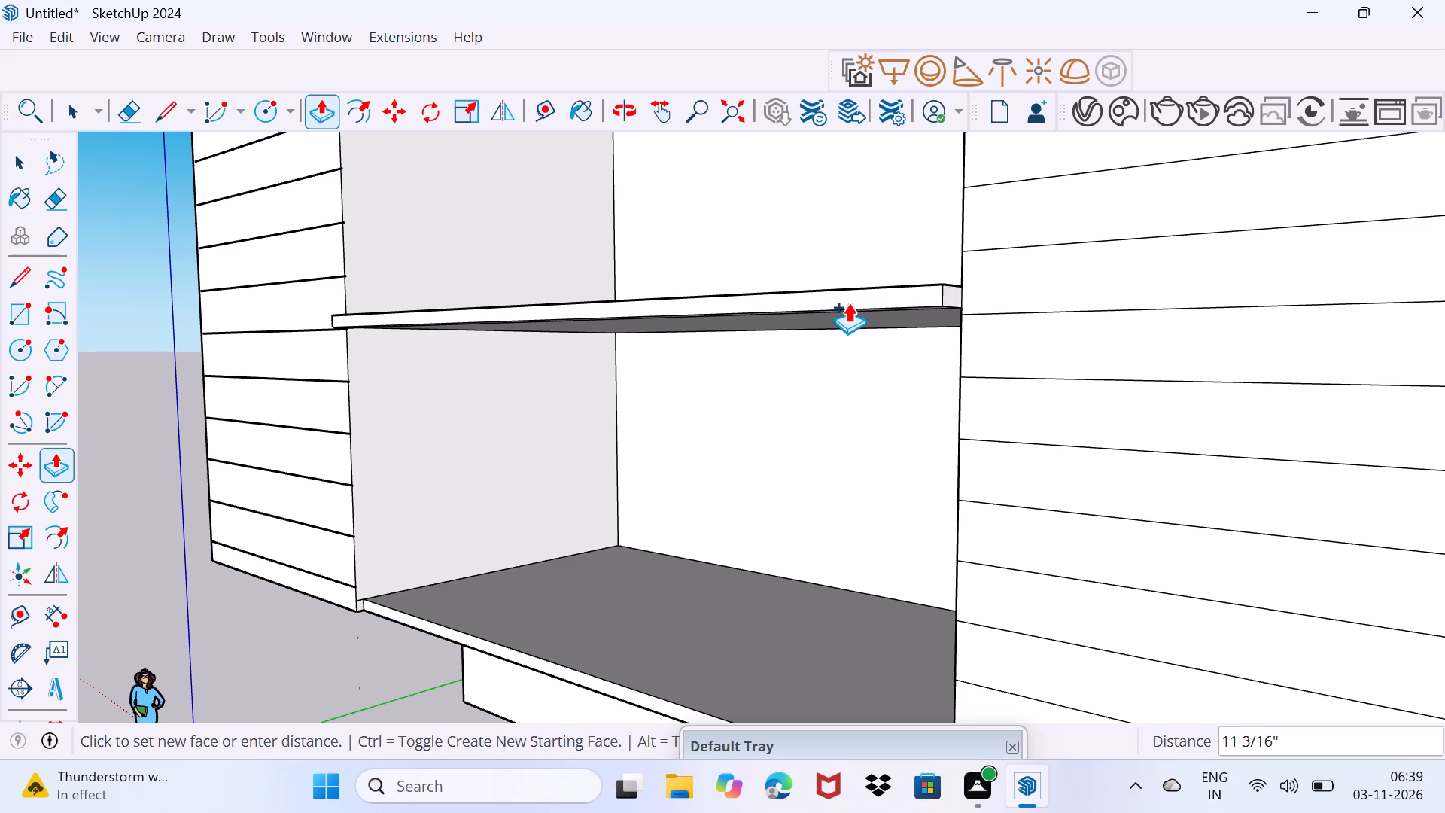
{"action": "left_click", "coordinate": [859, 296]}
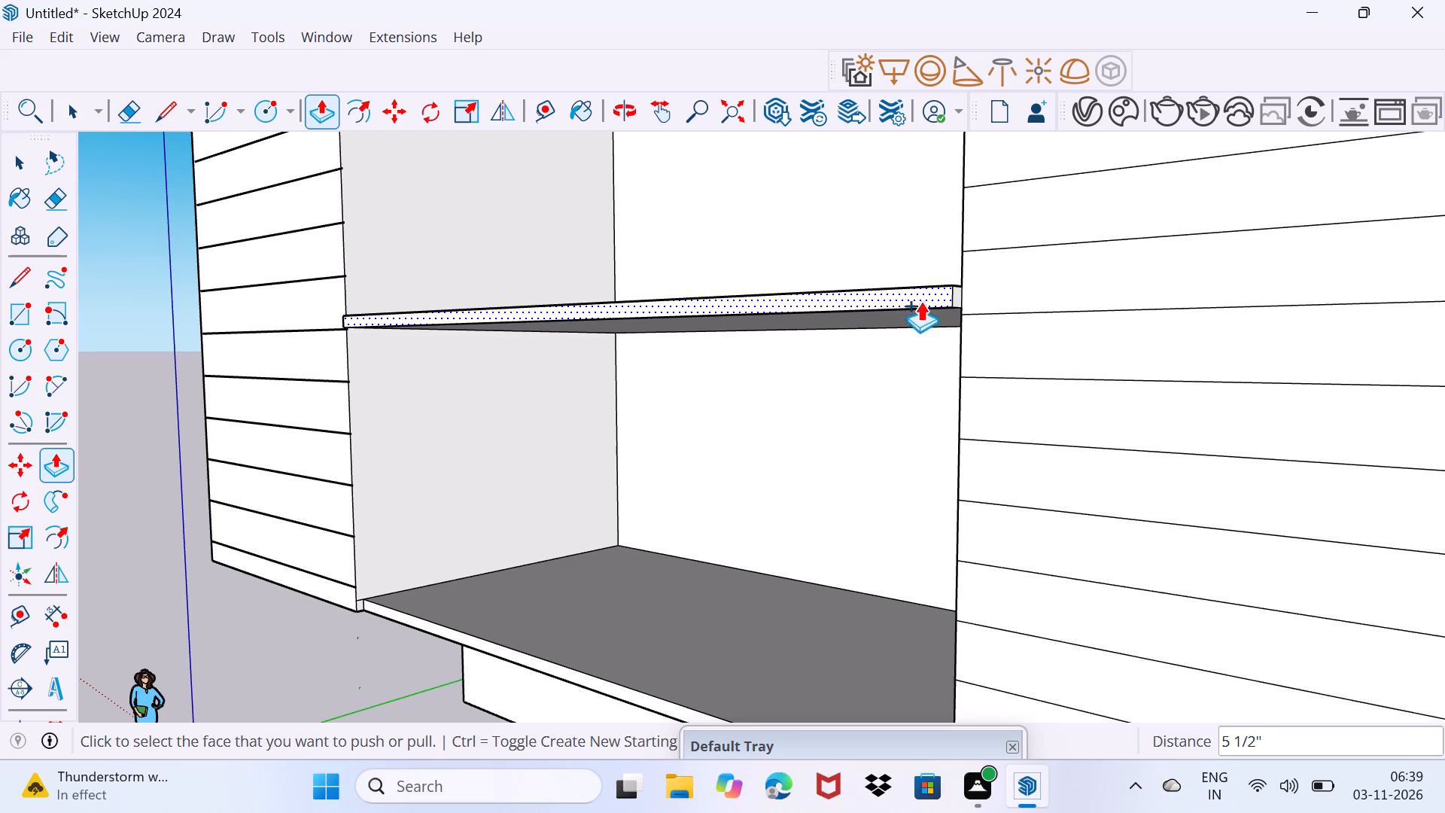
Pull the underside of the strip along that slab's front edge down 1 1/2".
{"action": "middle_click_drag", "start_coordinate": [920, 300], "coordinate": [853, 235]}
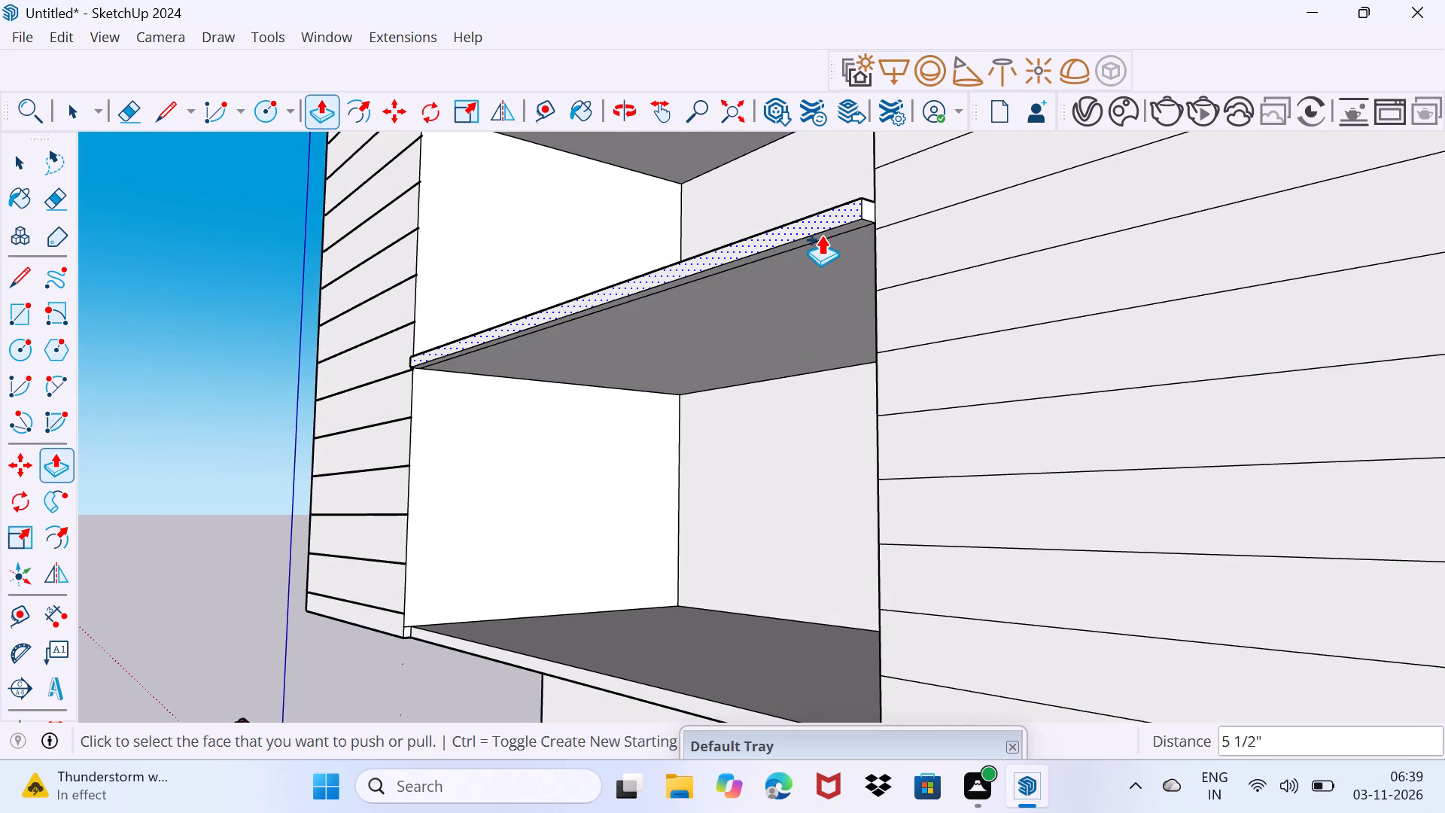
{"action": "left_click", "coordinate": [818, 239]}
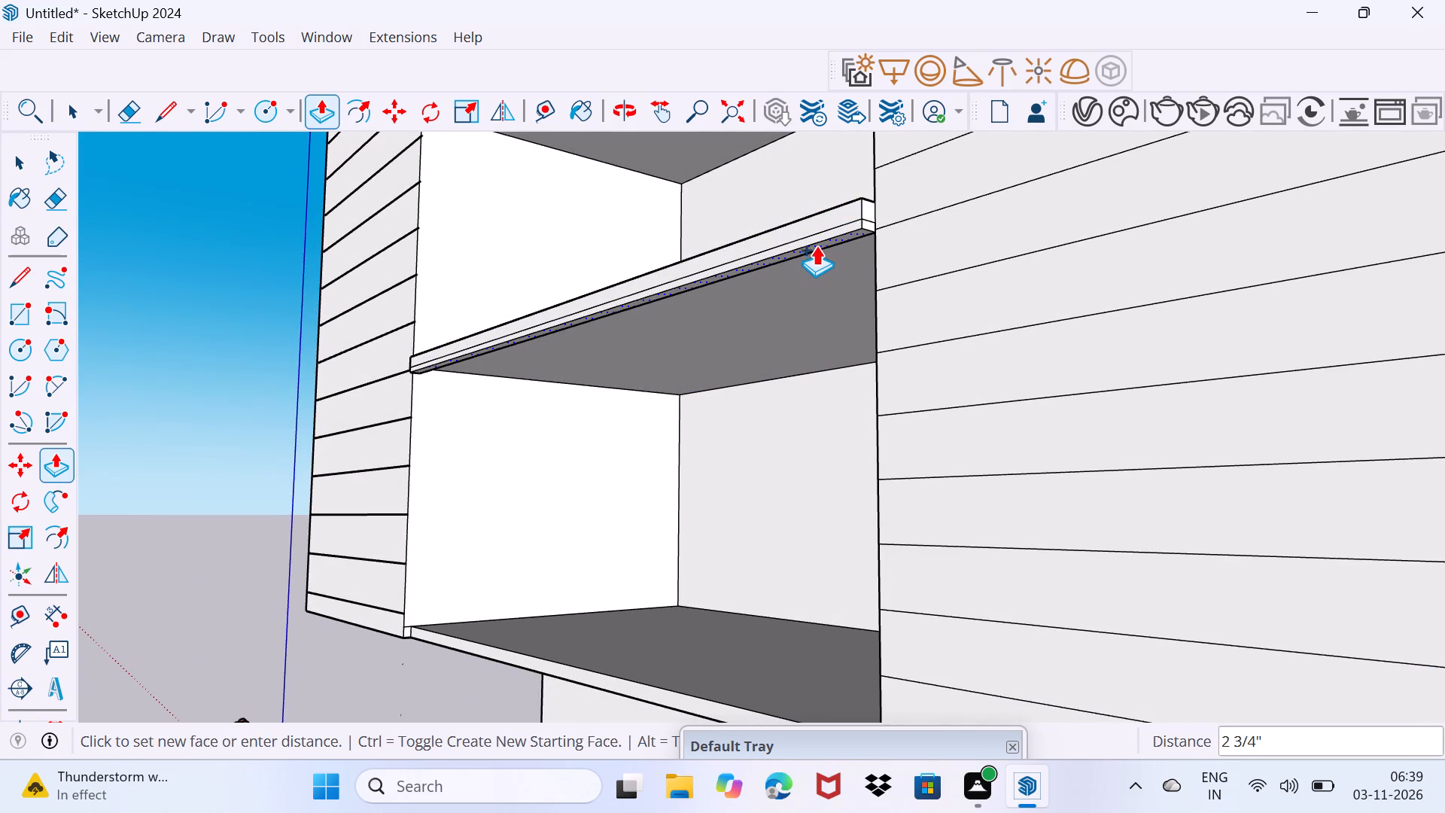
{"action": "key", "text": "Escape"}
{"action": "scroll", "coordinate": [819, 233], "scroll_direction": "up", "scroll_amount": 9}
{"action": "middle_click_drag", "start_coordinate": [814, 224], "coordinate": [791, 215]}
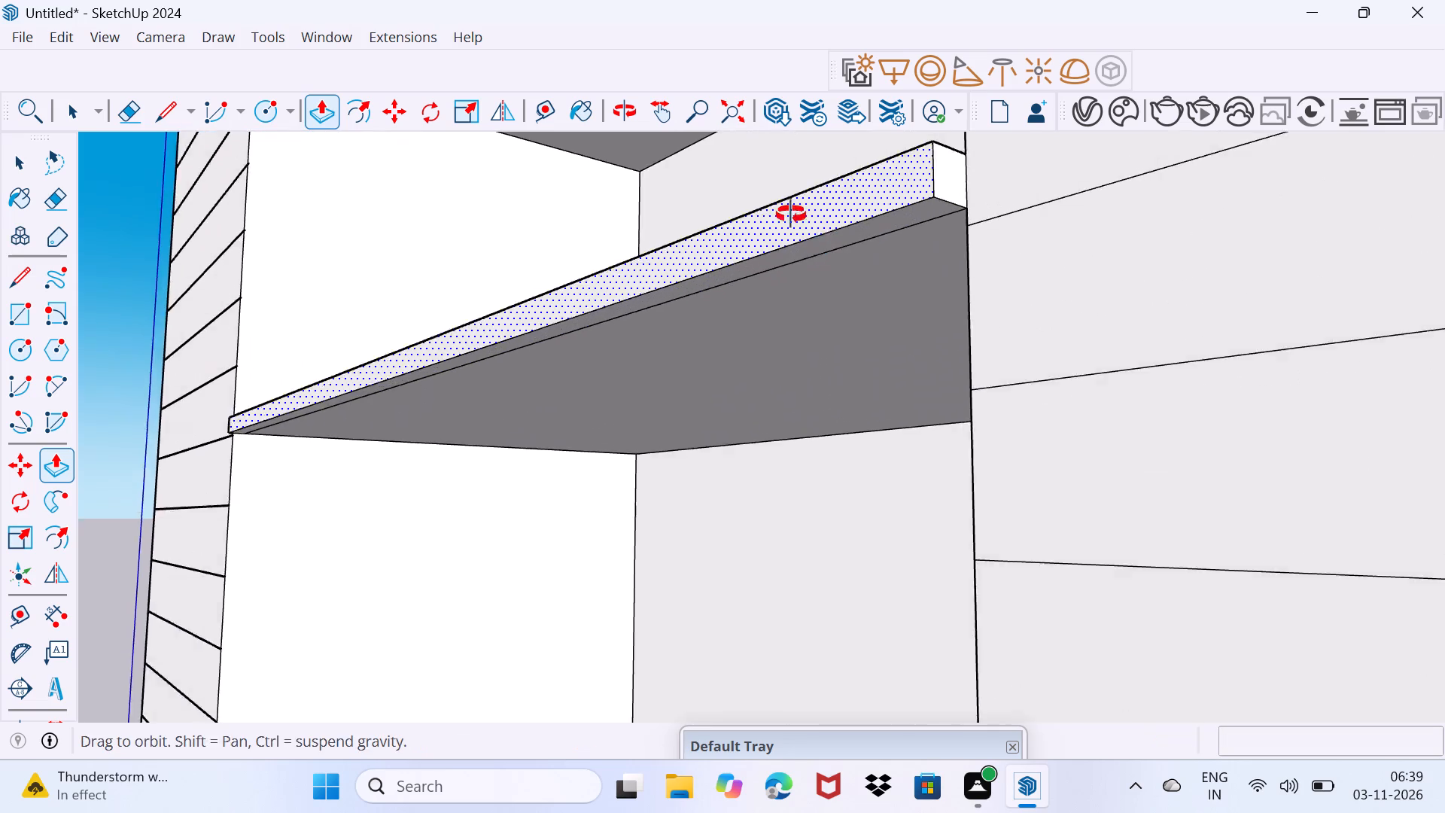
{"action": "middle_click_drag", "start_coordinate": [791, 215], "coordinate": [762, 192]}
{"action": "left_click", "coordinate": [872, 223]}
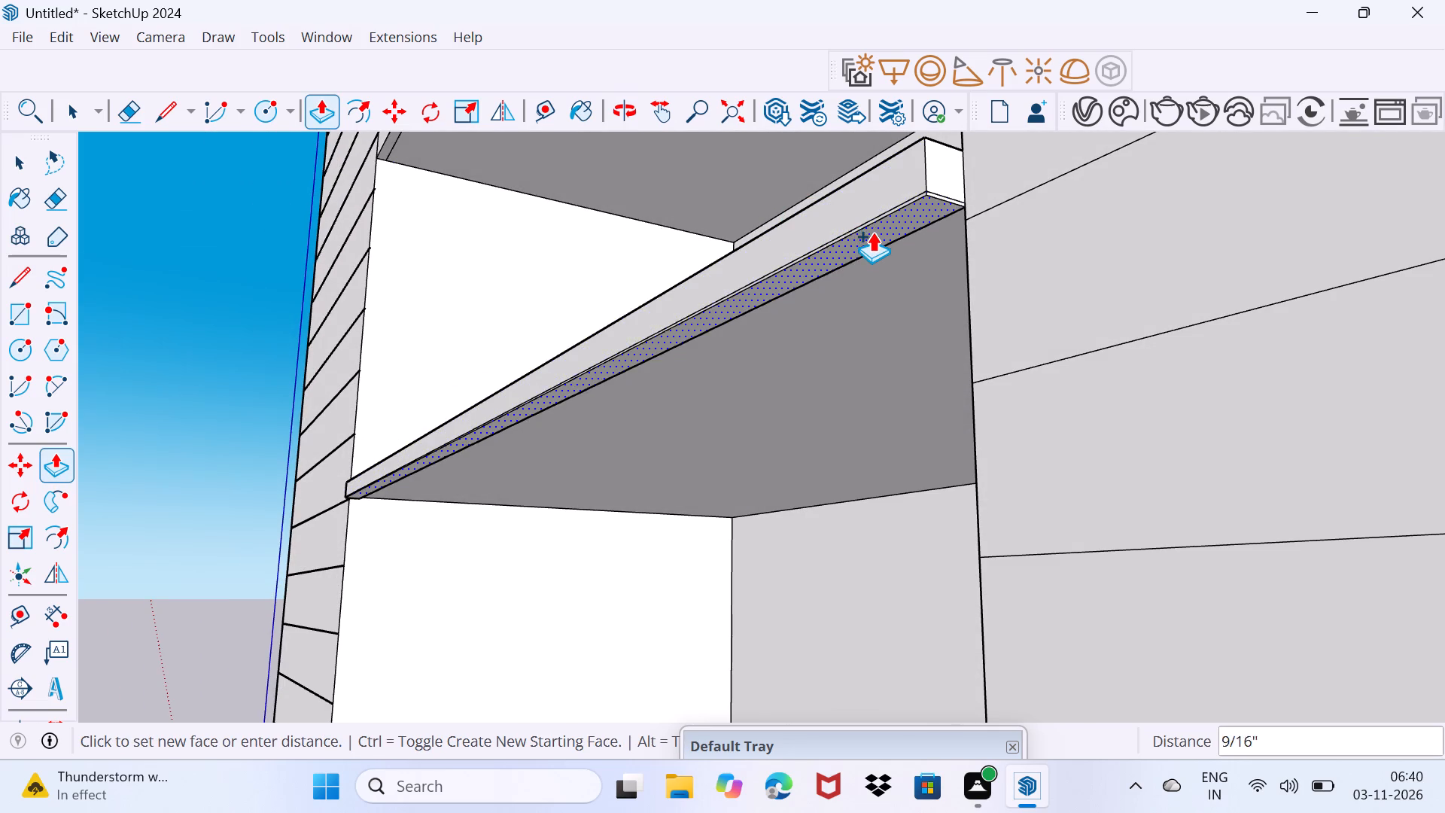
{"action": "left_click", "coordinate": [872, 236]}
{"action": "key", "text": "space"}
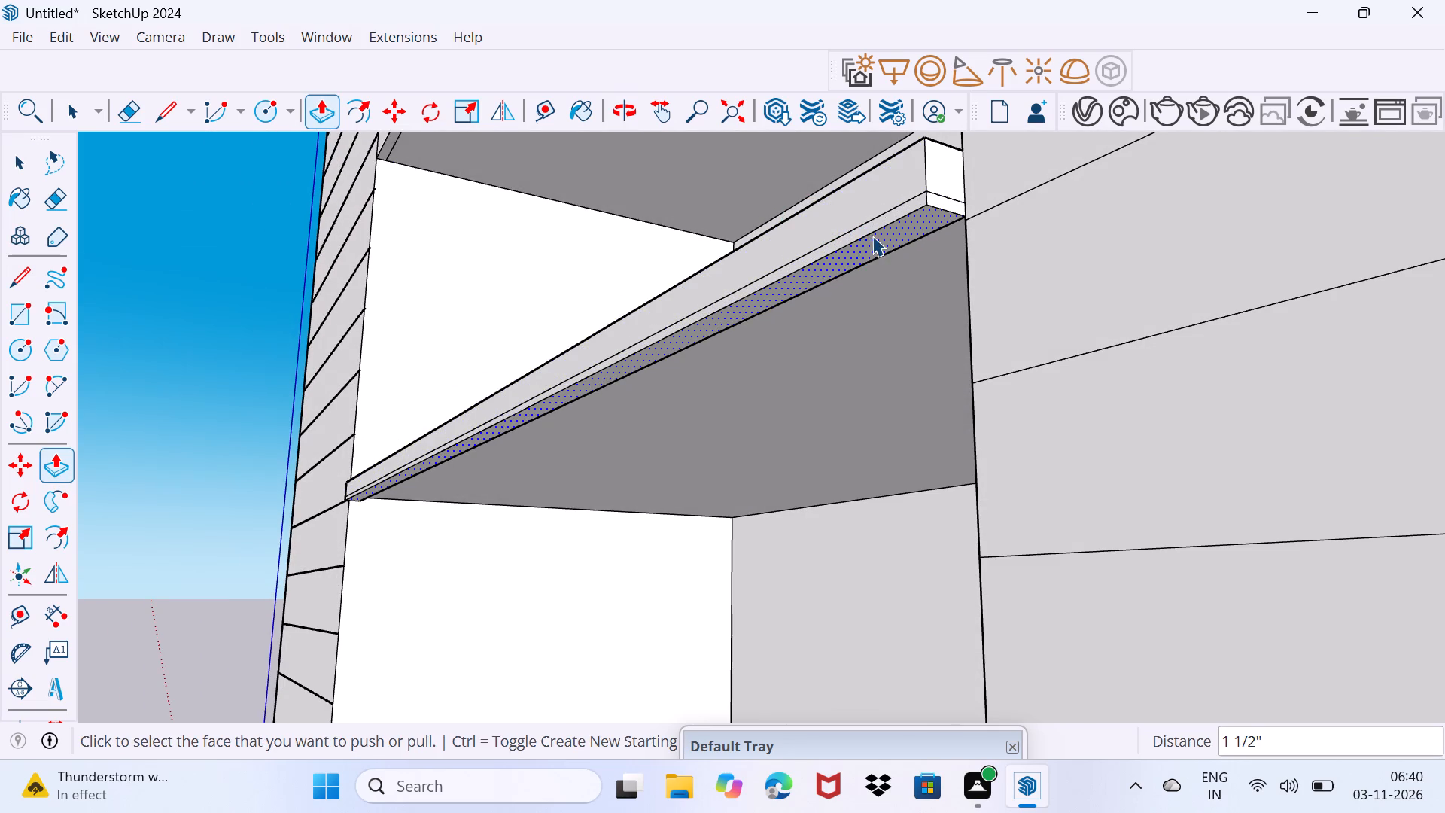
Erase the seam edges on the front and end faces of the second-lowest slab's projecting front strip.
{"action": "left_click_drag", "start_coordinate": [858, 239], "coordinate": [876, 196]}
{"action": "key", "text": "e"}
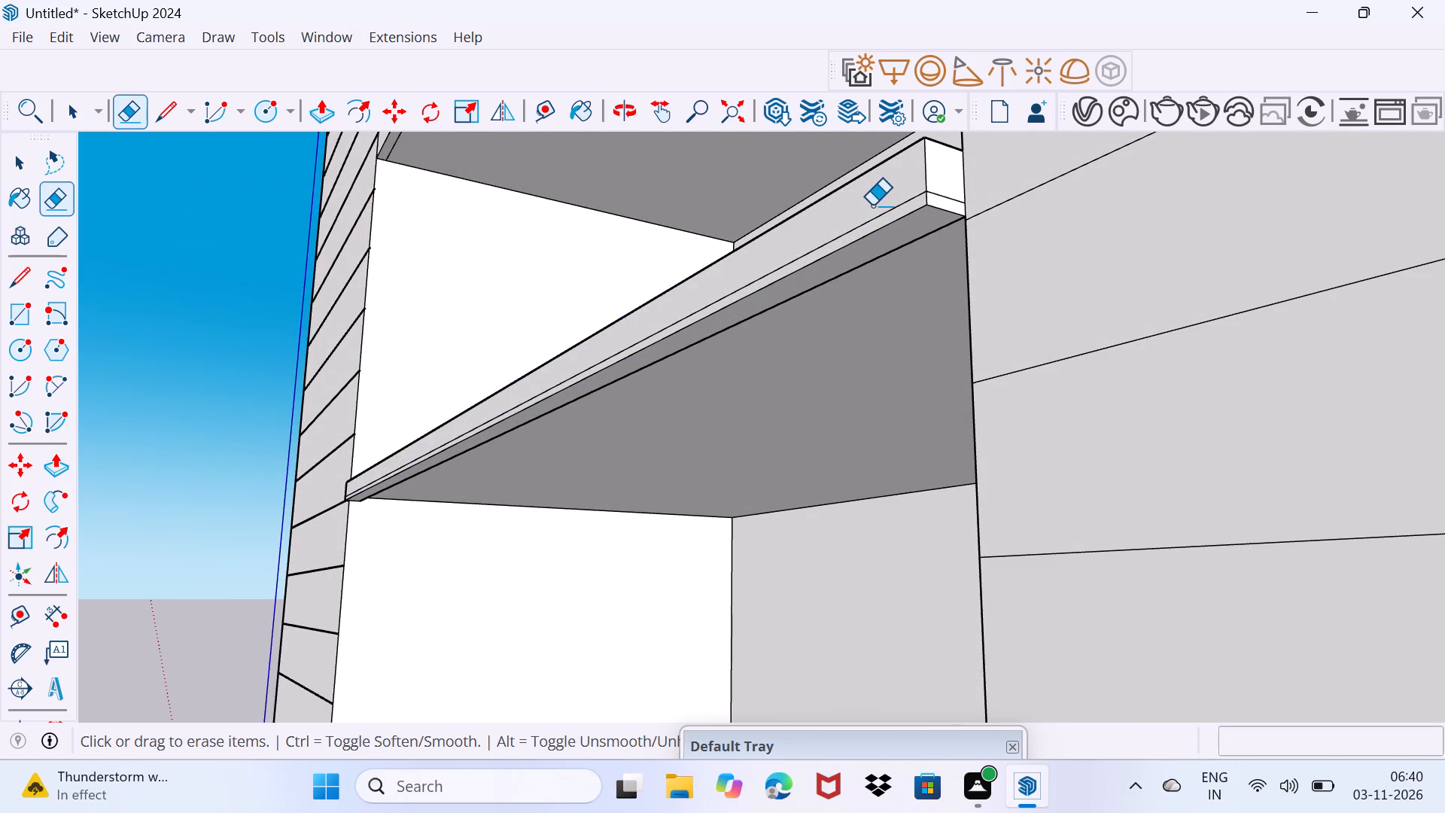
{"action": "left_click", "coordinate": [878, 214]}
{"action": "left_click", "coordinate": [942, 197]}
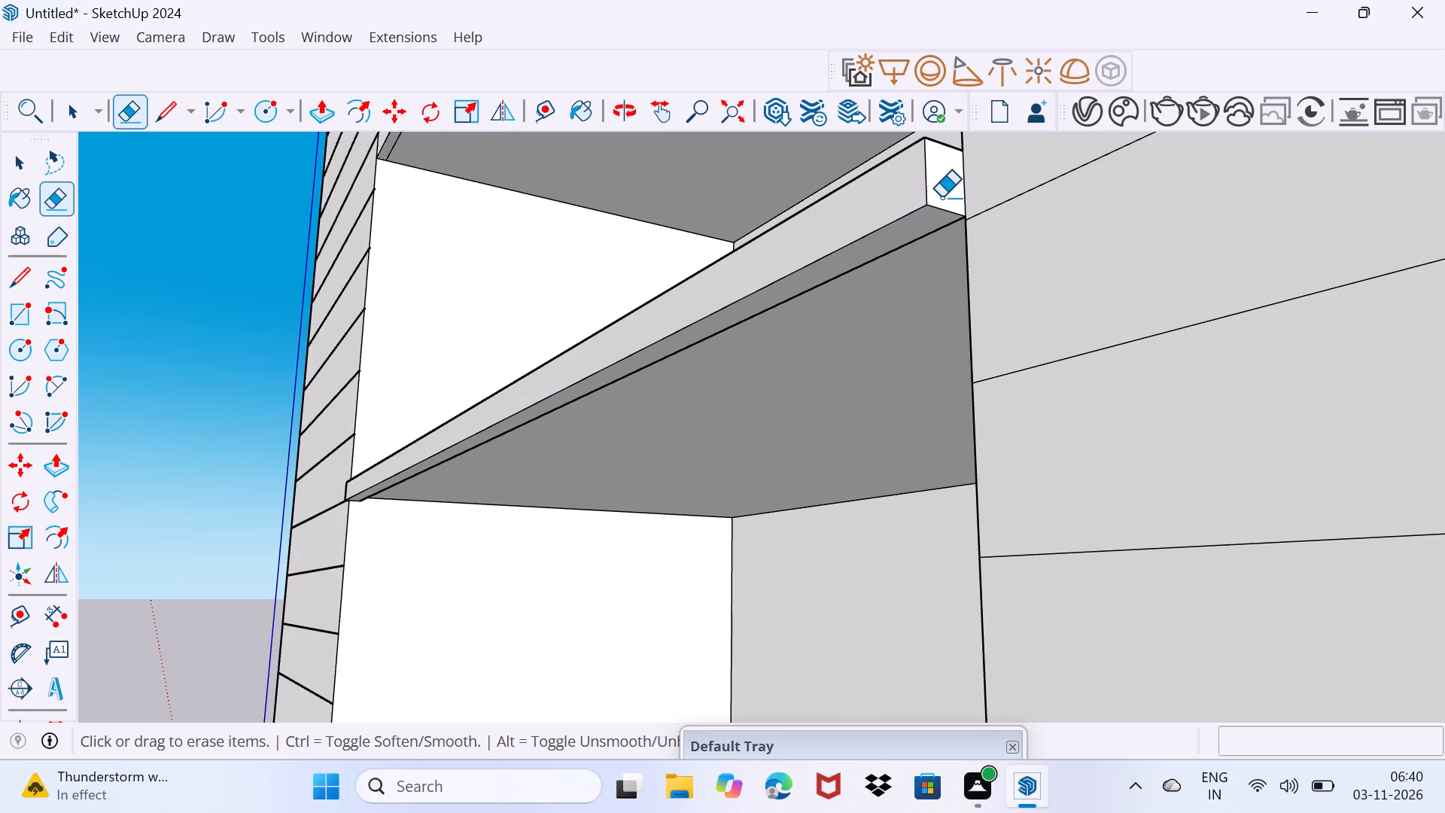
{"action": "key", "text": "space"}
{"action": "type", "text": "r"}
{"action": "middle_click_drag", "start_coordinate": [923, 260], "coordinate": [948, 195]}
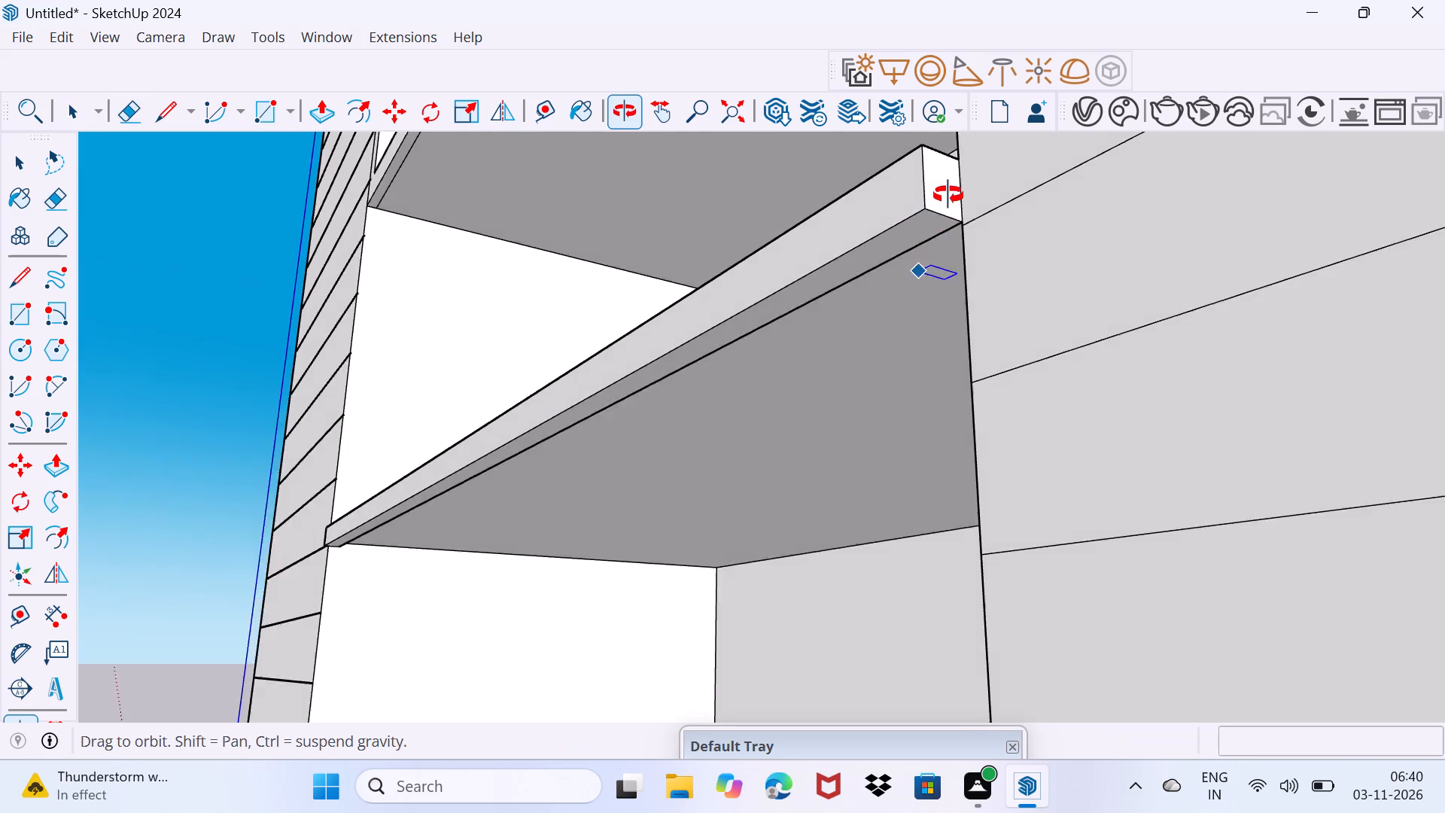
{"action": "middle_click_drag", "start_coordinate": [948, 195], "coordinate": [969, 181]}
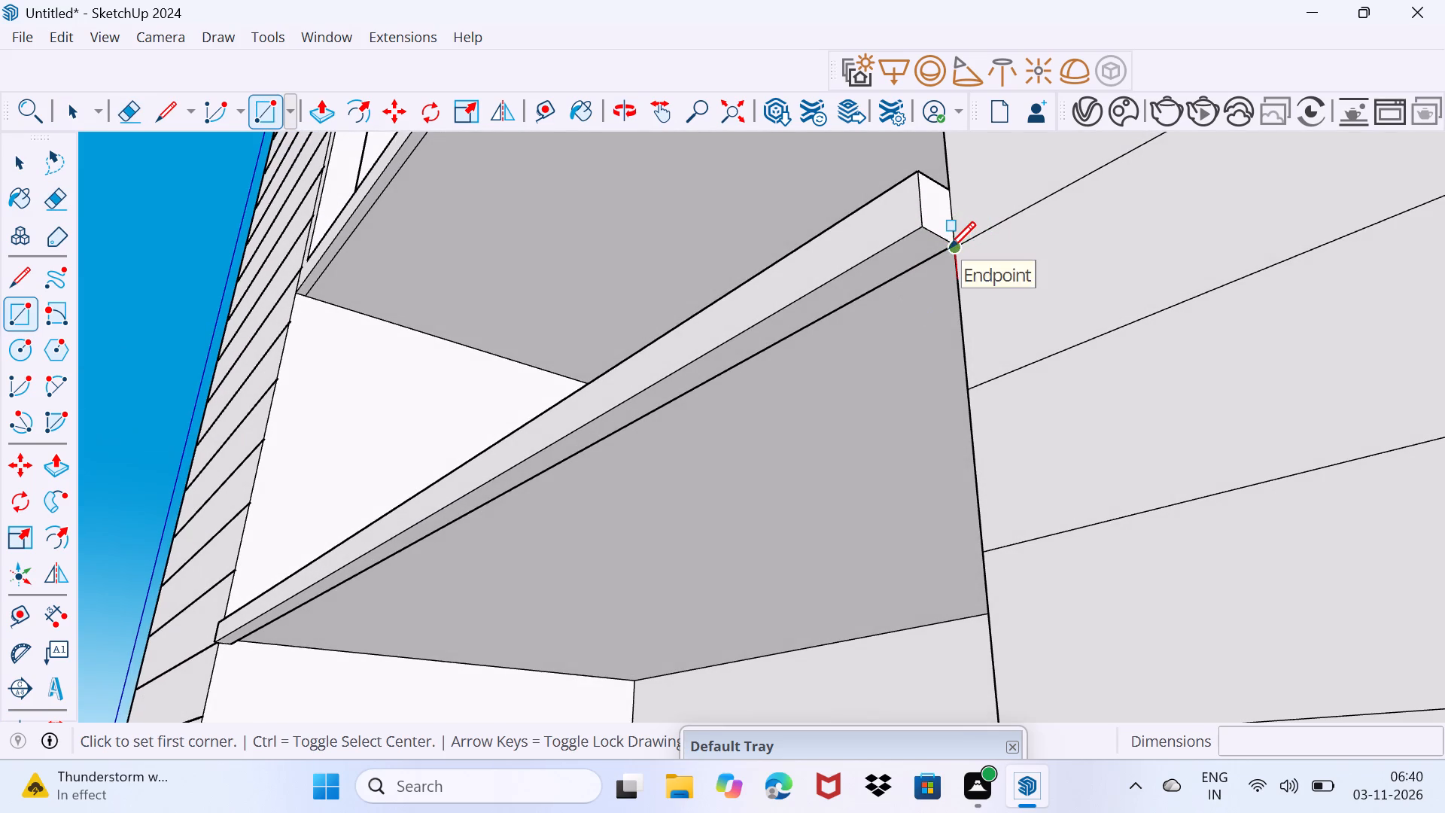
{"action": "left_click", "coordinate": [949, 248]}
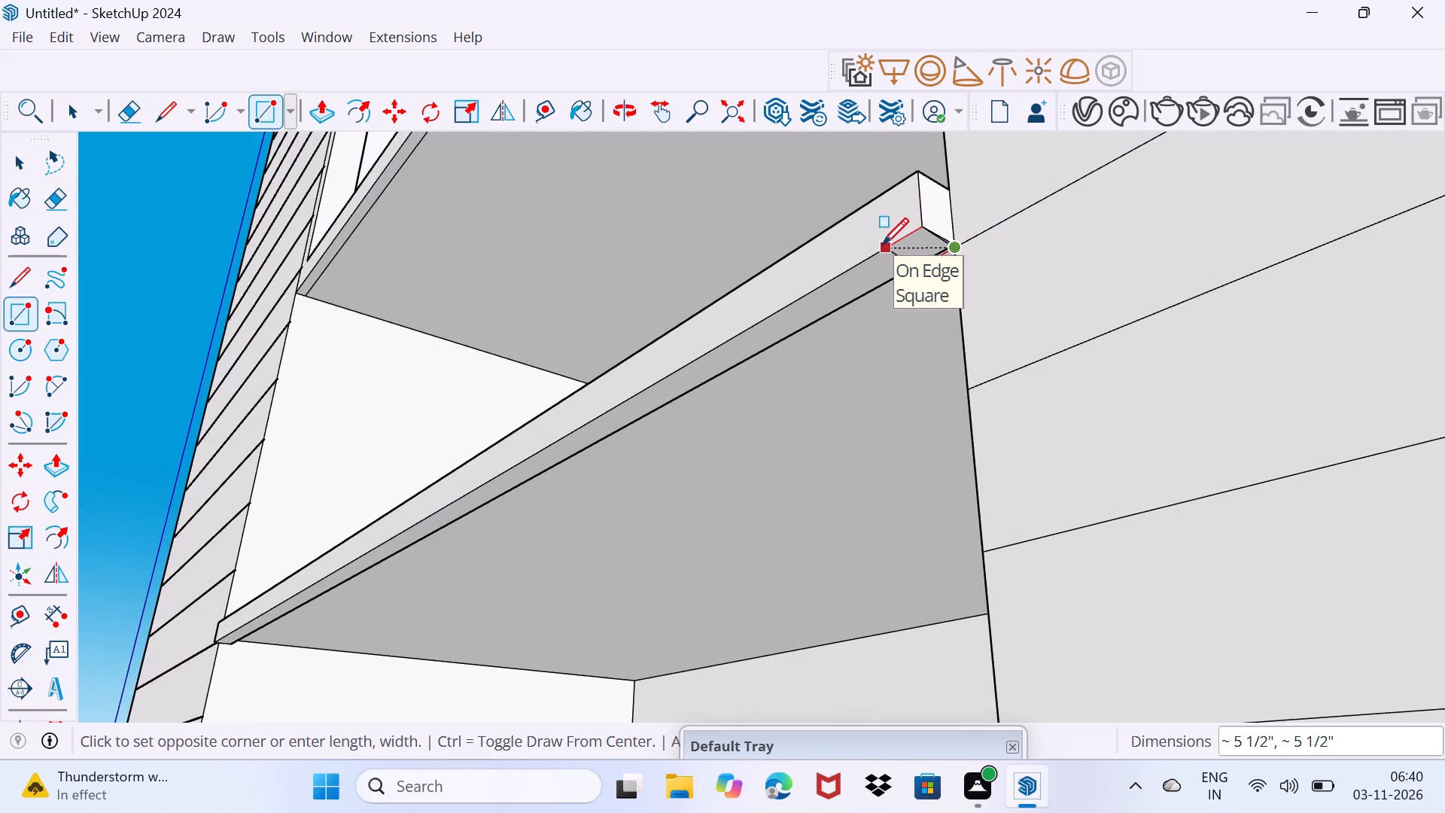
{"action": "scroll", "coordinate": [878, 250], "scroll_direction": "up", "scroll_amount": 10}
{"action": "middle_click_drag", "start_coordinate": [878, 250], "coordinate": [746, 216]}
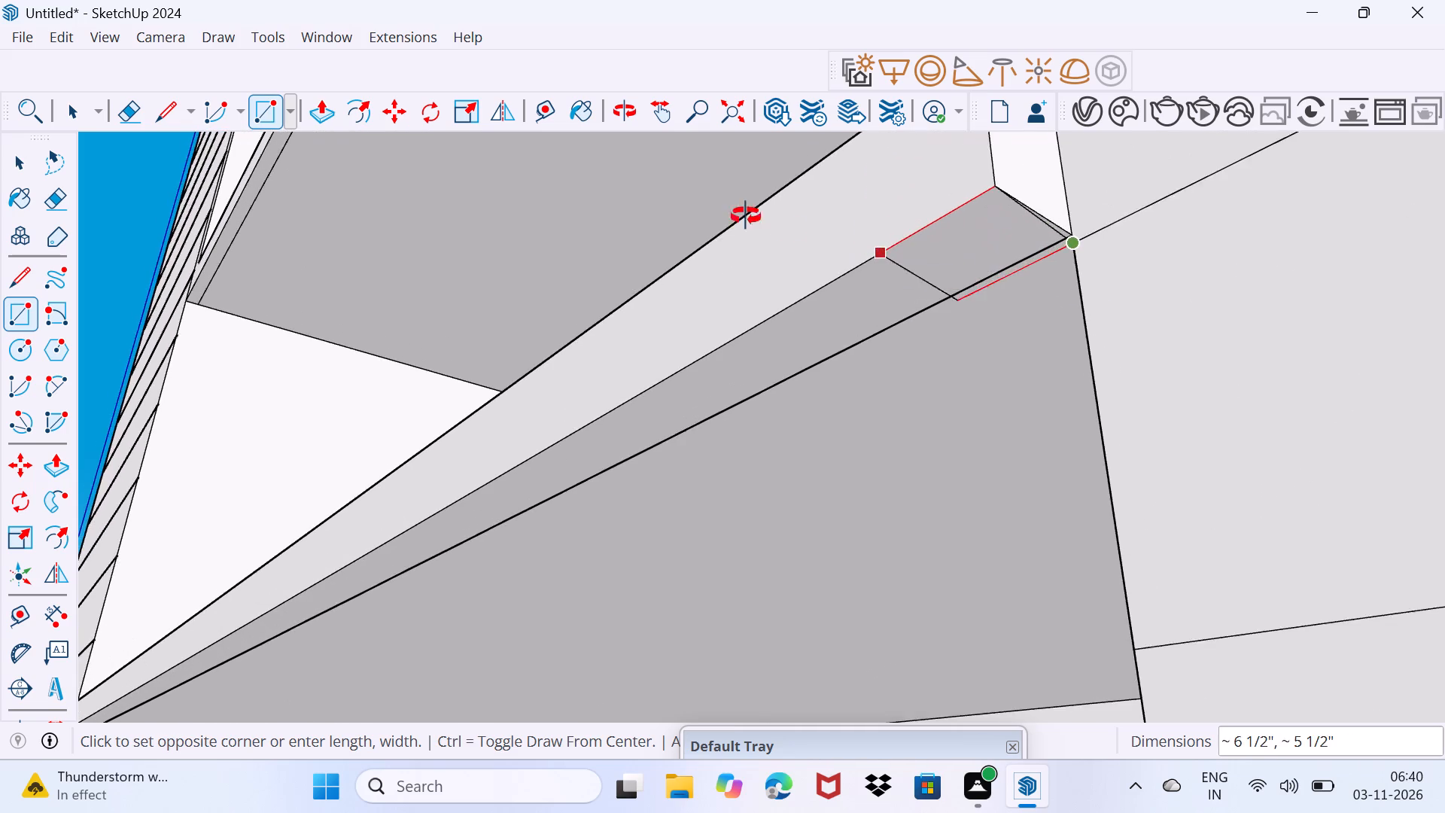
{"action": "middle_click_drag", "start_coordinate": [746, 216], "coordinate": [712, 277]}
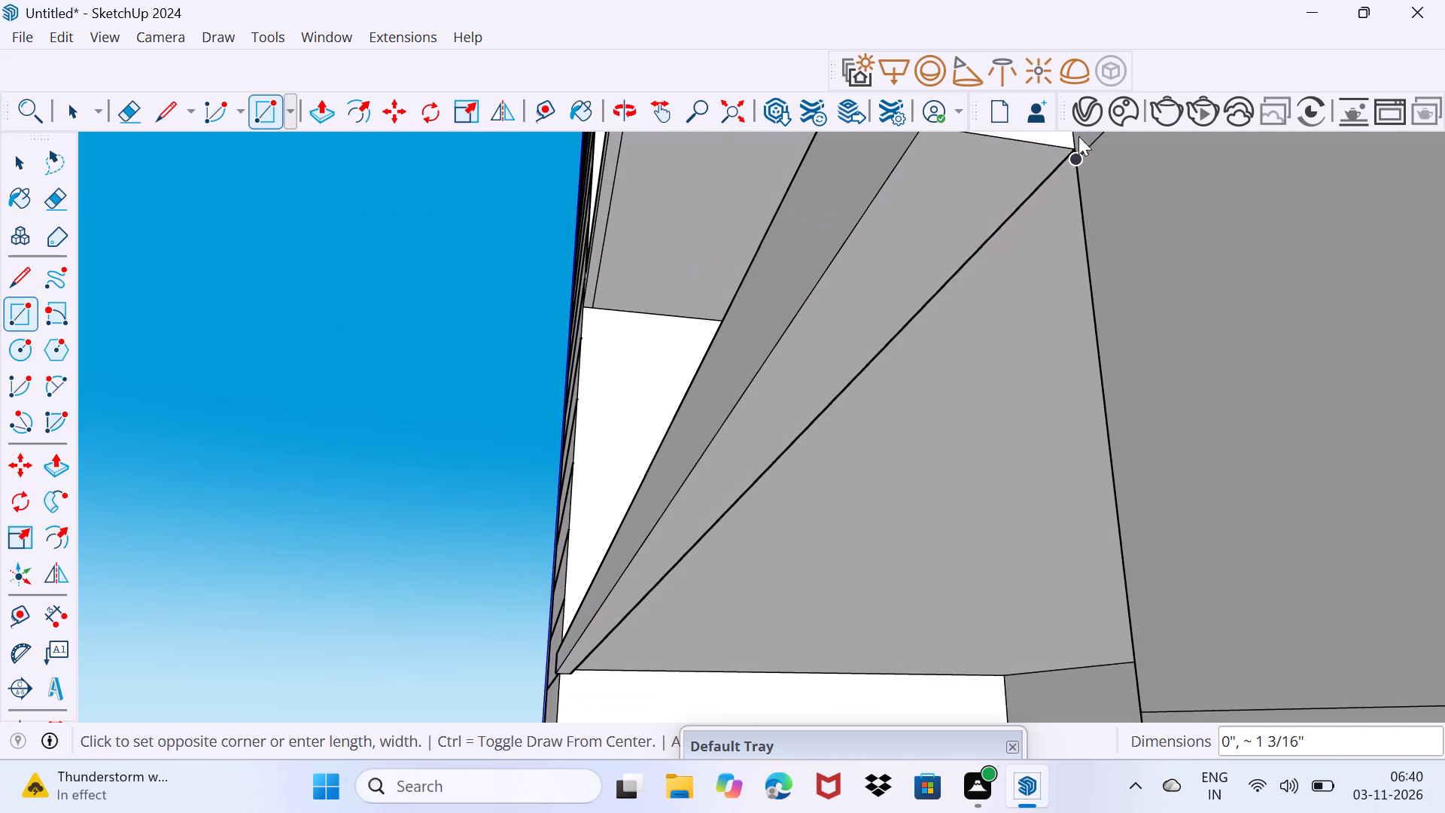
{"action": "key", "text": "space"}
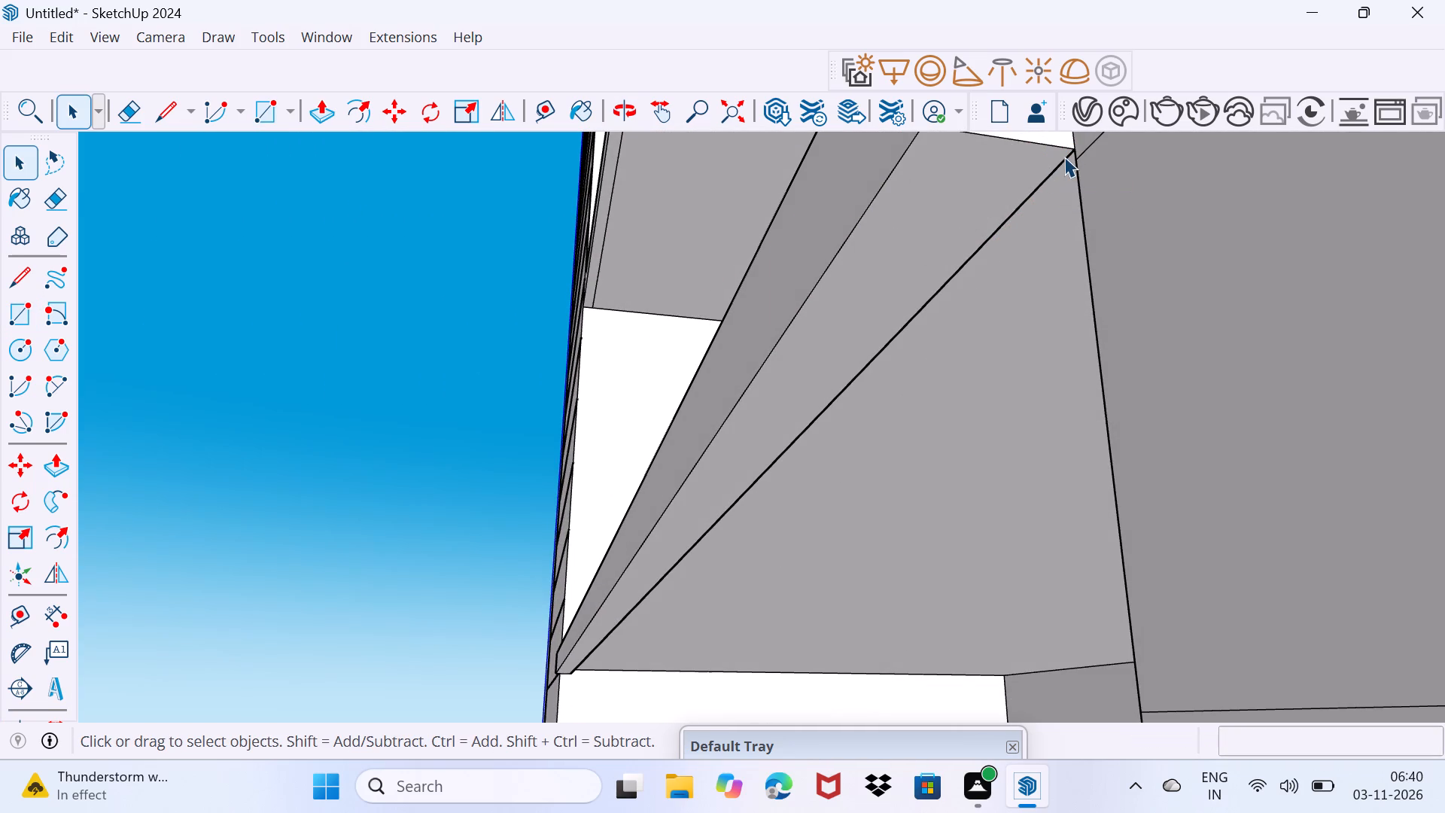
Draw a rectangle about 2 15/16" by 5 1/2" under the second-lowest slab's front strip, at its end beside the tall panel.
{"action": "key", "text": "r"}
{"action": "scroll", "coordinate": [1064, 157], "scroll_direction": "down", "scroll_amount": 3}
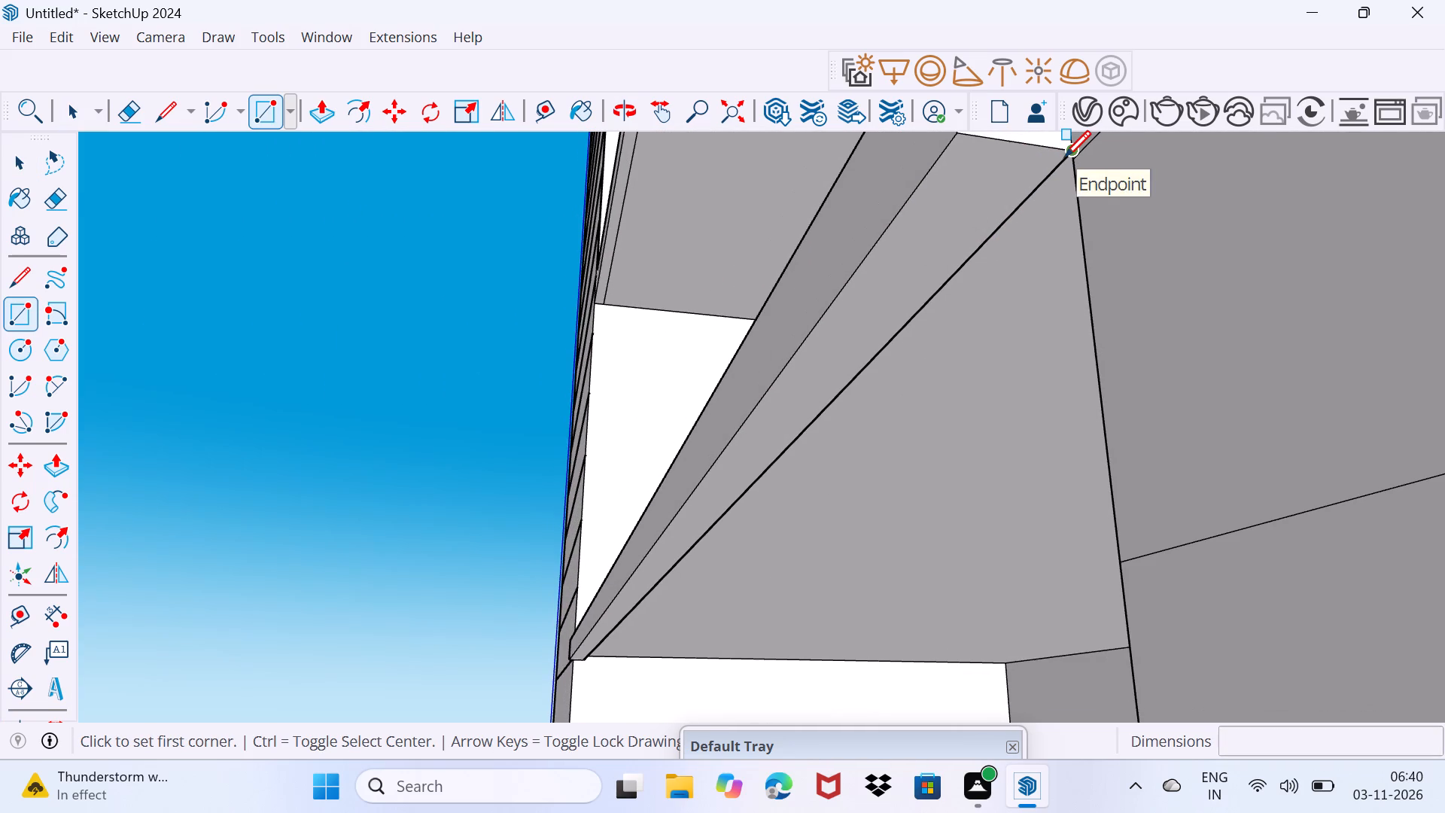
{"action": "middle_click_drag", "start_coordinate": [1060, 161], "coordinate": [1009, 245], "text": "shift"}
{"action": "middle_click_drag", "start_coordinate": [975, 282], "coordinate": [980, 247]}
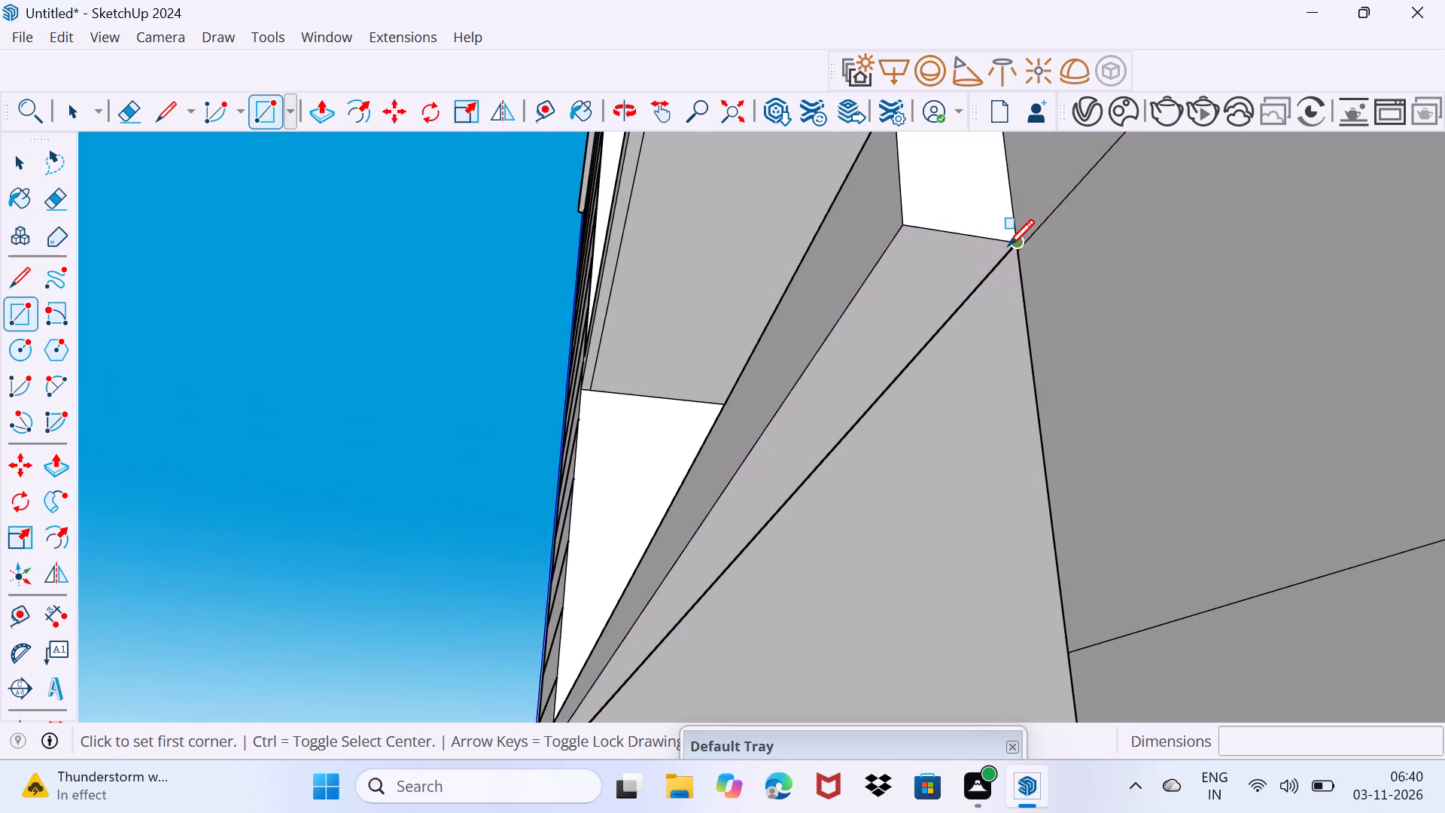
{"action": "left_click", "coordinate": [1008, 245]}
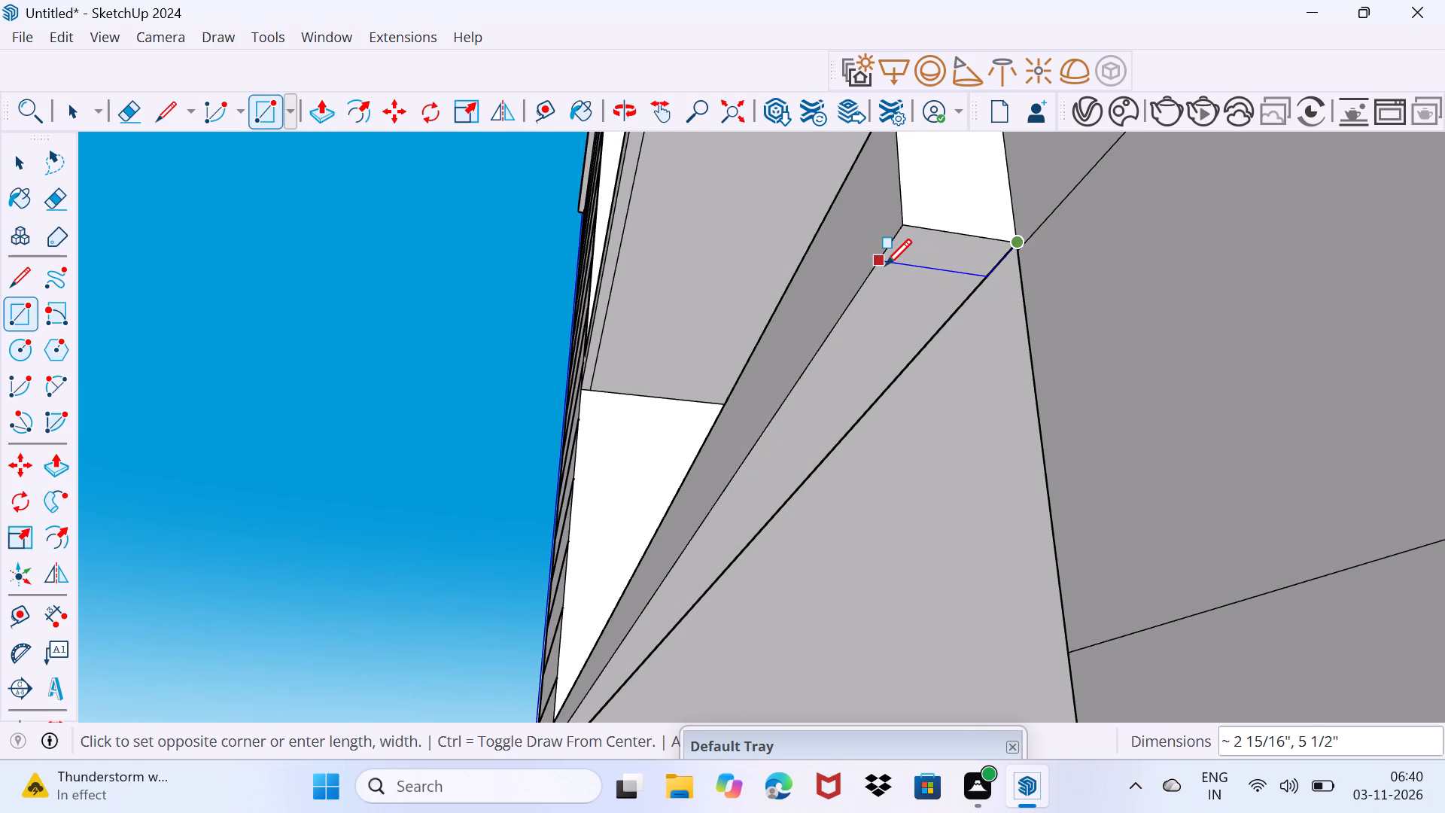
{"action": "left_click", "coordinate": [885, 265]}
{"action": "key", "text": "space"}
Pull the small rectangle down 11' 10 1/2" to the lowest slab, forming a vertical post beside the tall panel.
{"action": "left_click", "coordinate": [917, 241]}
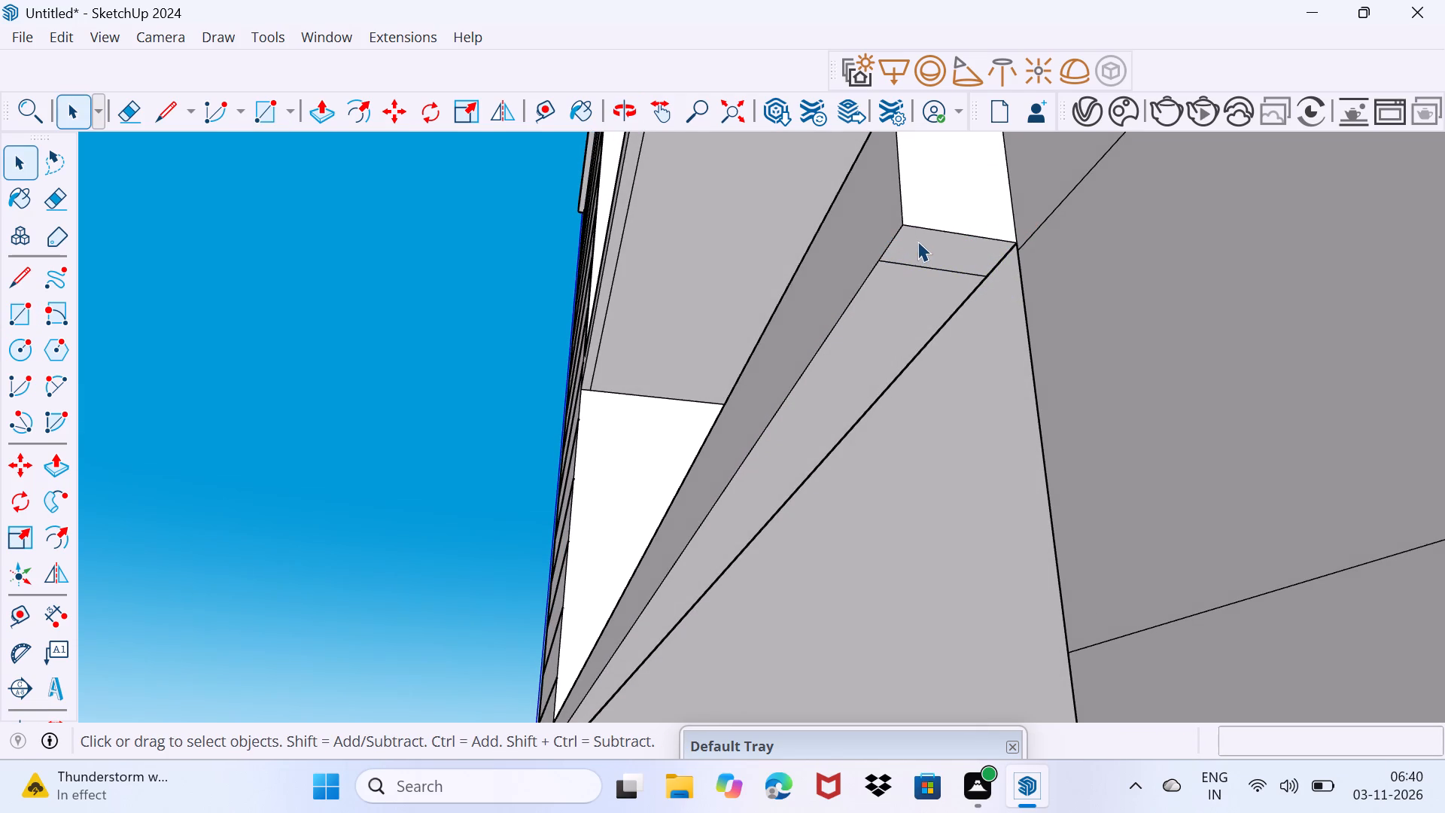
{"action": "key", "text": "p"}
{"action": "left_click", "coordinate": [917, 241]}
{"action": "scroll", "coordinate": [908, 313], "scroll_direction": "down", "scroll_amount": 4}
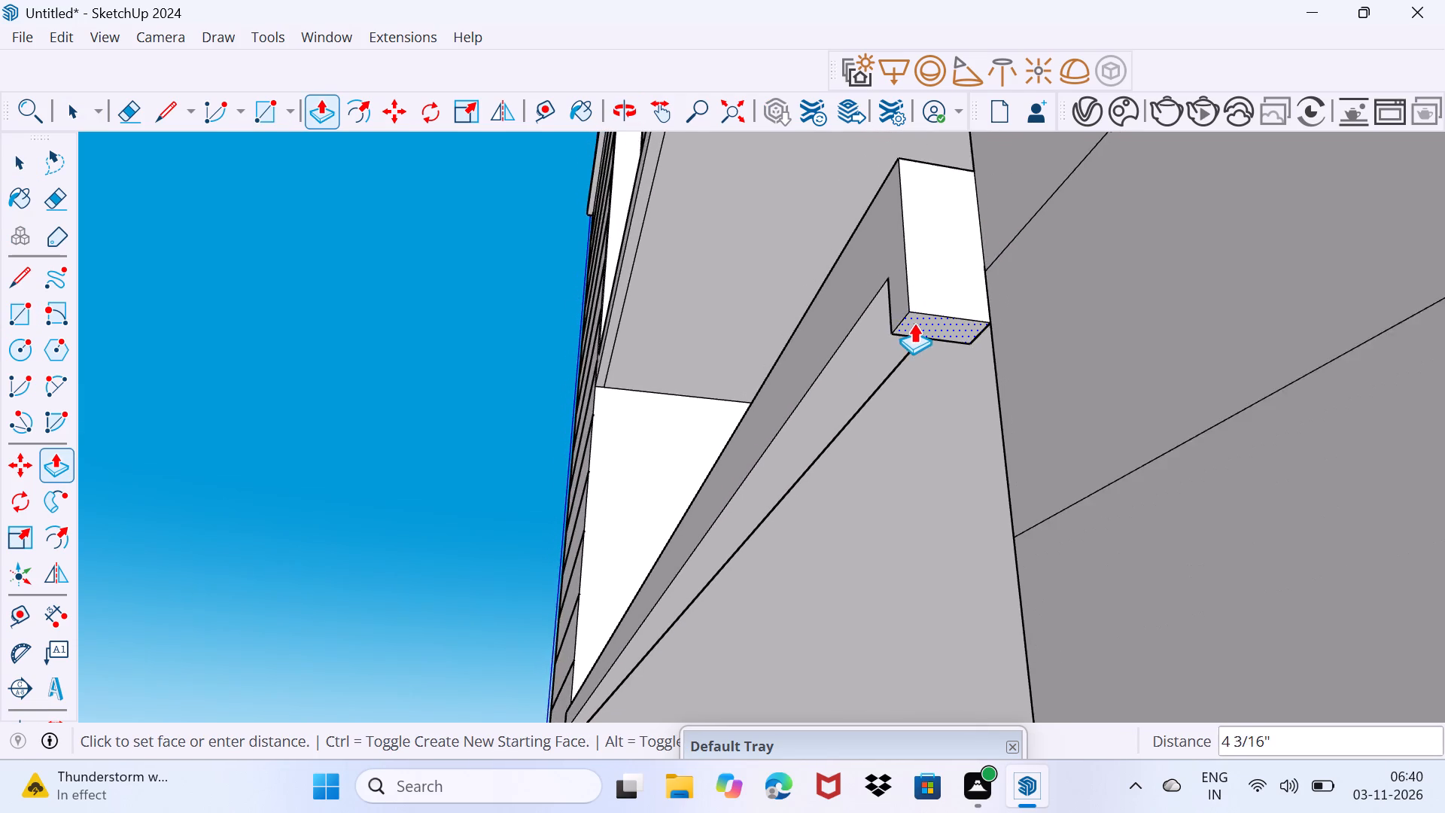
{"action": "scroll", "coordinate": [914, 323], "scroll_direction": "down", "scroll_amount": 5}
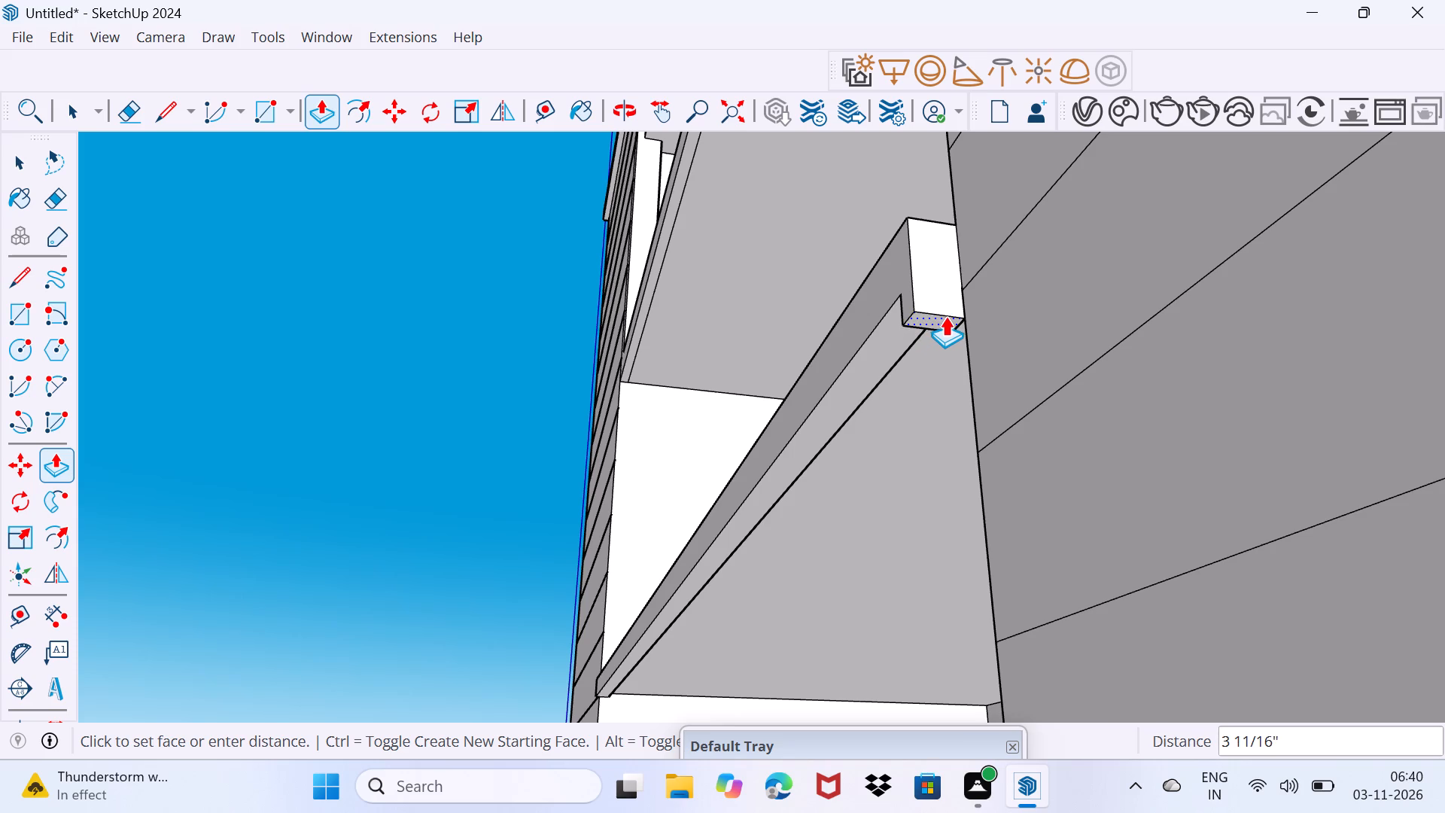
{"action": "scroll", "coordinate": [955, 336], "scroll_direction": "down", "scroll_amount": 7}
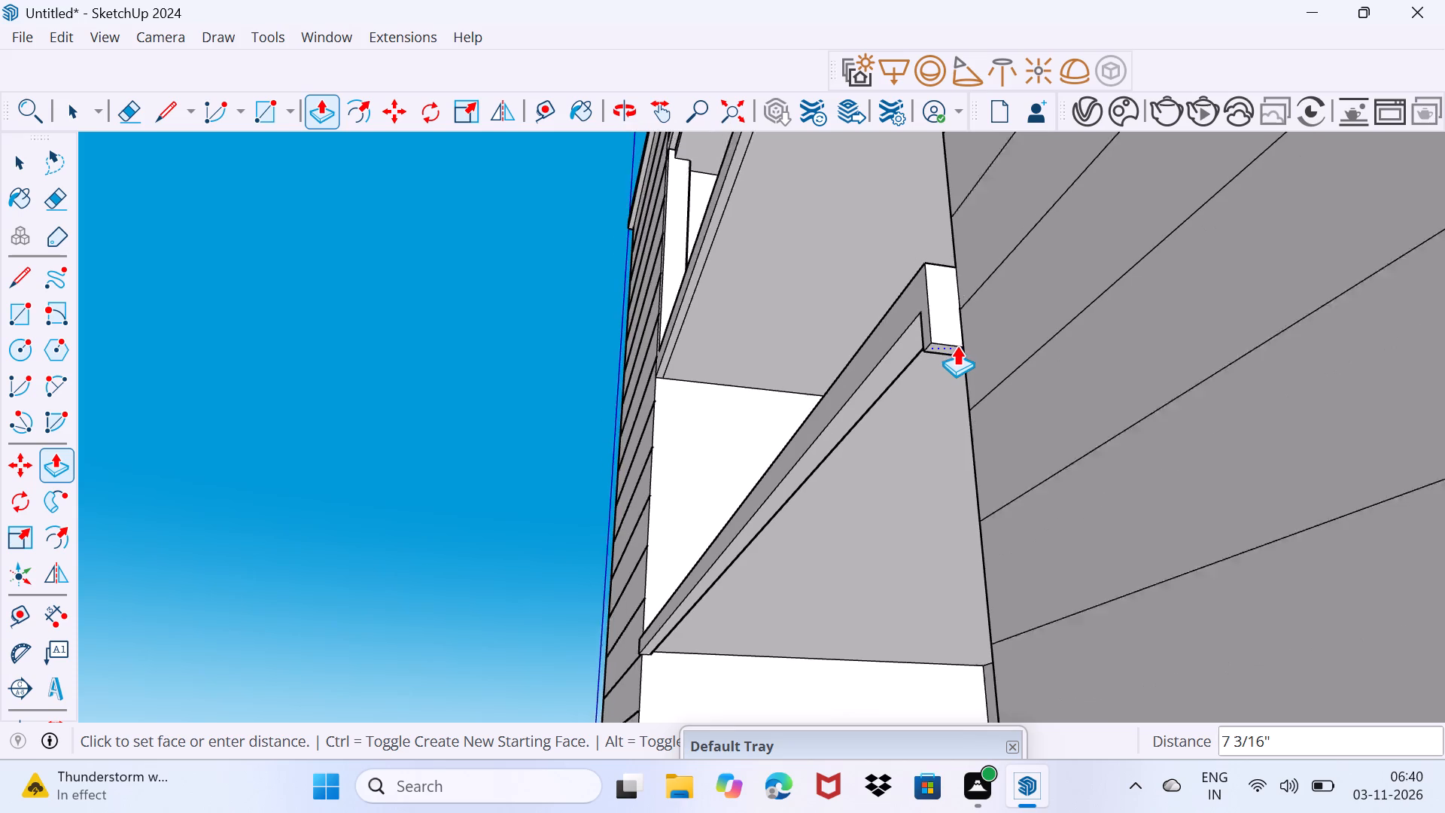
{"action": "scroll", "coordinate": [957, 346], "scroll_direction": "down", "scroll_amount": 15}
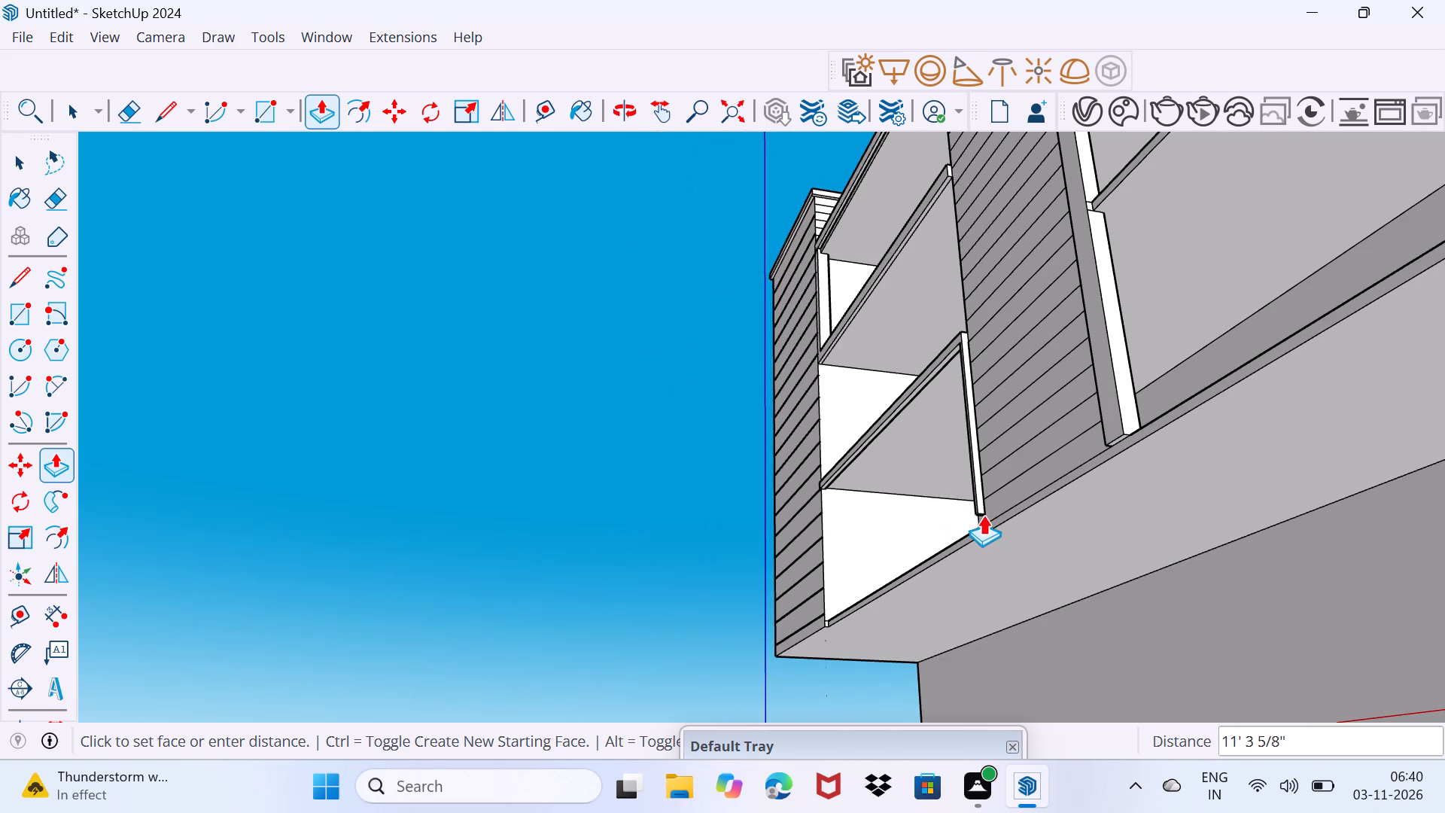
{"action": "scroll", "coordinate": [999, 519], "scroll_direction": "up", "scroll_amount": 11}
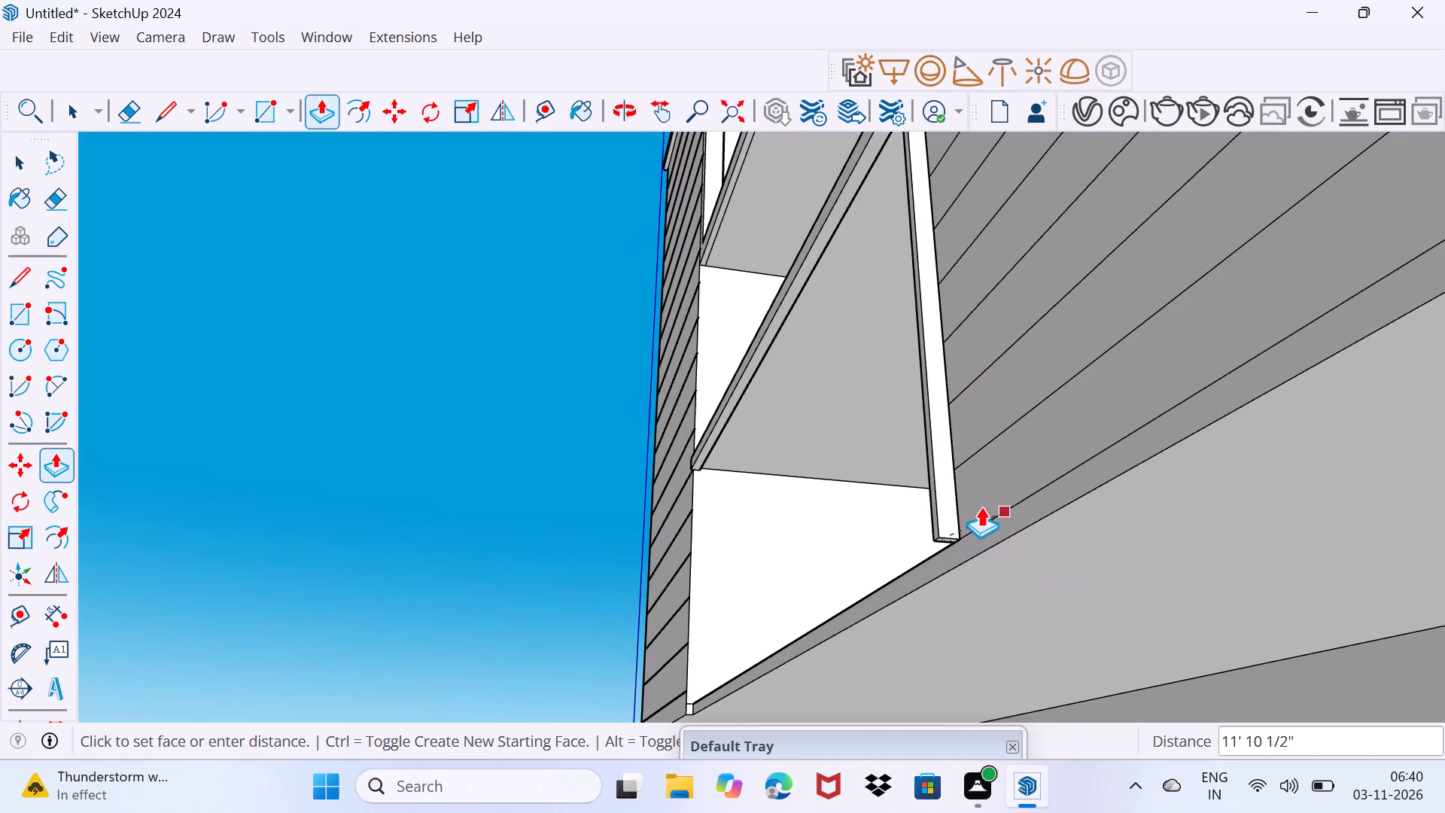
{"action": "middle_click_drag", "start_coordinate": [945, 513], "coordinate": [1194, 595]}
{"action": "scroll", "coordinate": [870, 533], "scroll_direction": "up", "scroll_amount": 6}
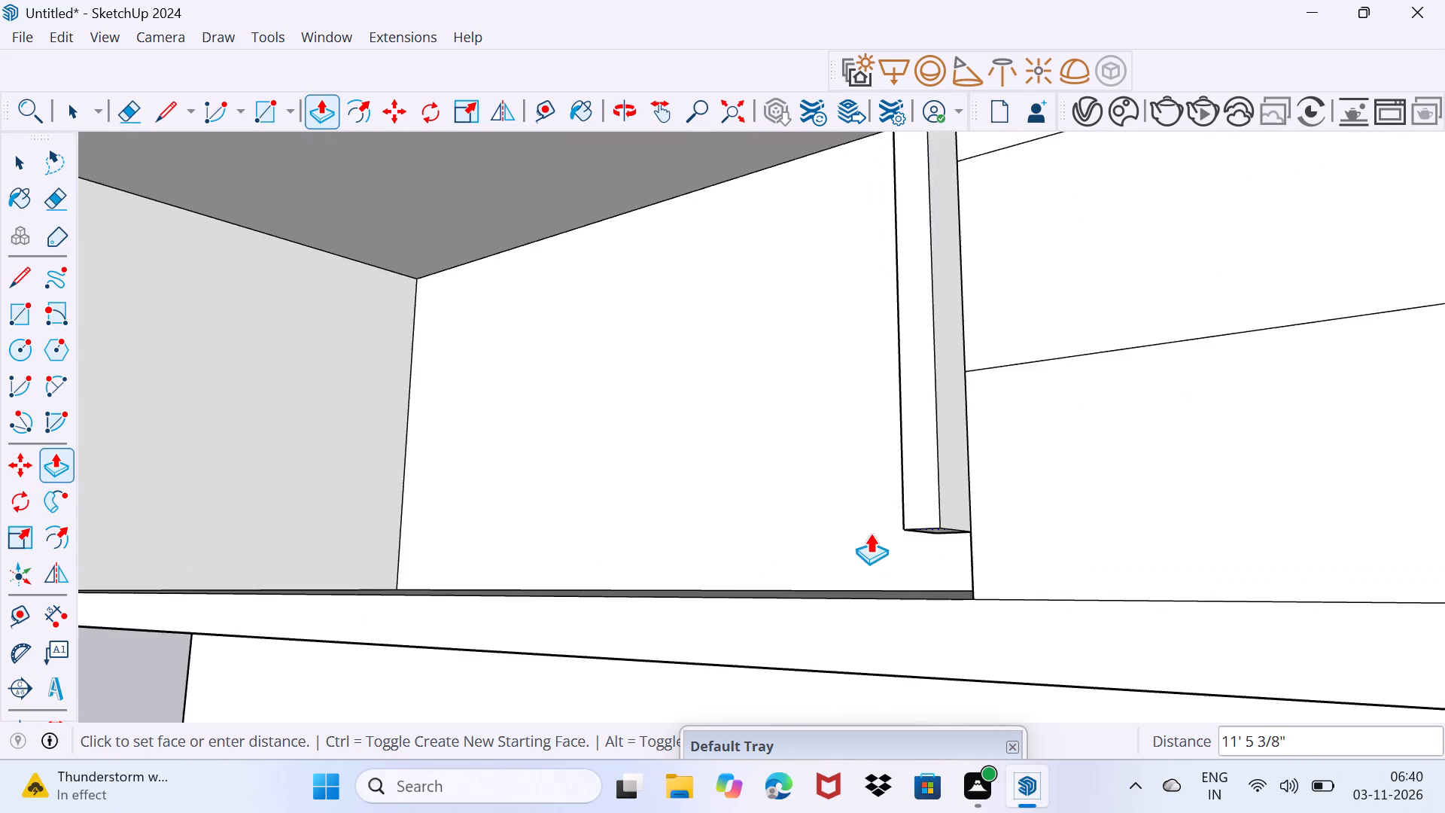
{"action": "scroll", "coordinate": [870, 533], "scroll_direction": "up", "scroll_amount": 4}
{"action": "scroll", "coordinate": [870, 532], "scroll_direction": "down", "scroll_amount": 5}
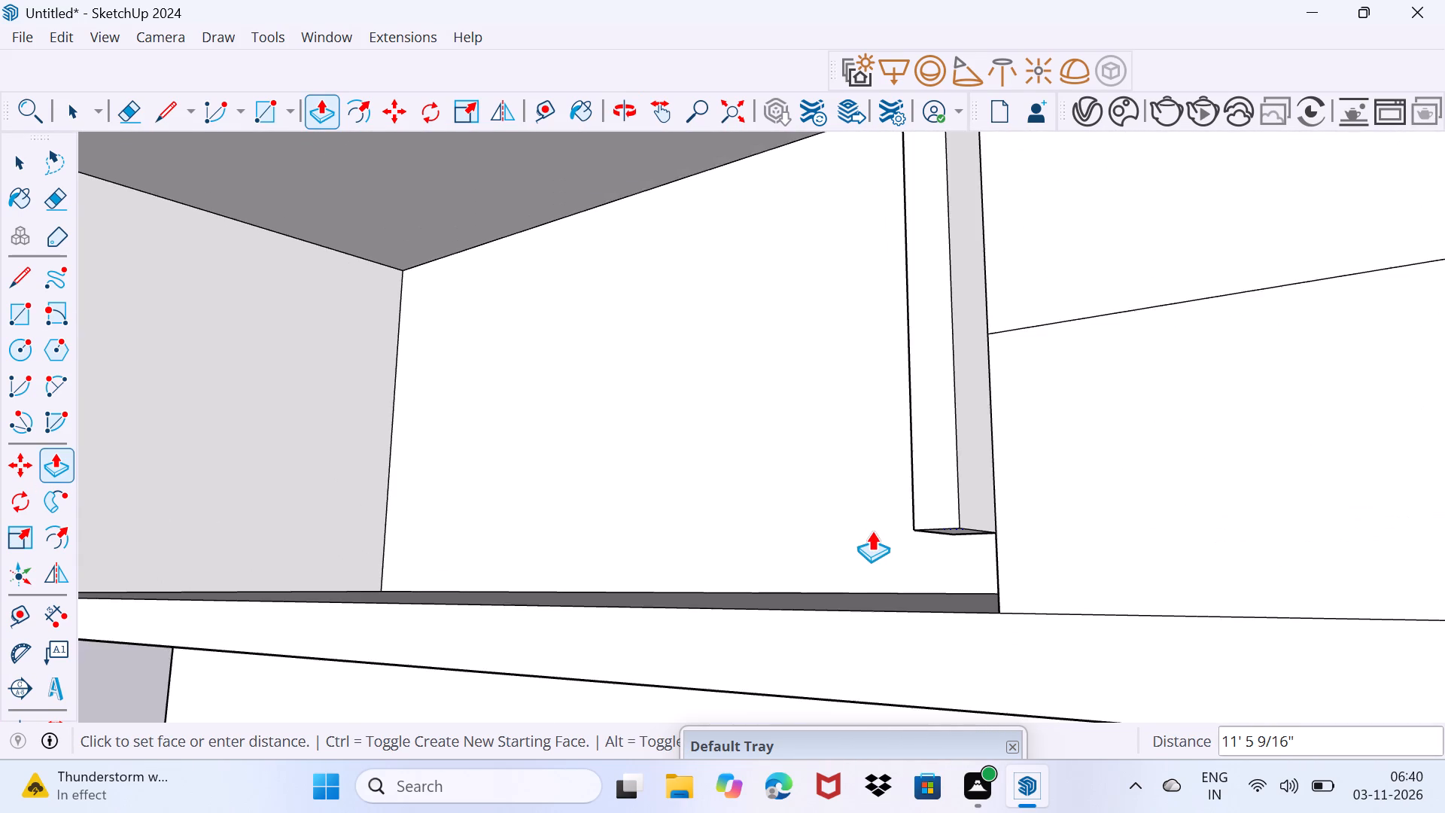
{"action": "scroll", "coordinate": [872, 531], "scroll_direction": "down", "scroll_amount": 3}
{"action": "left_click", "coordinate": [875, 568]}
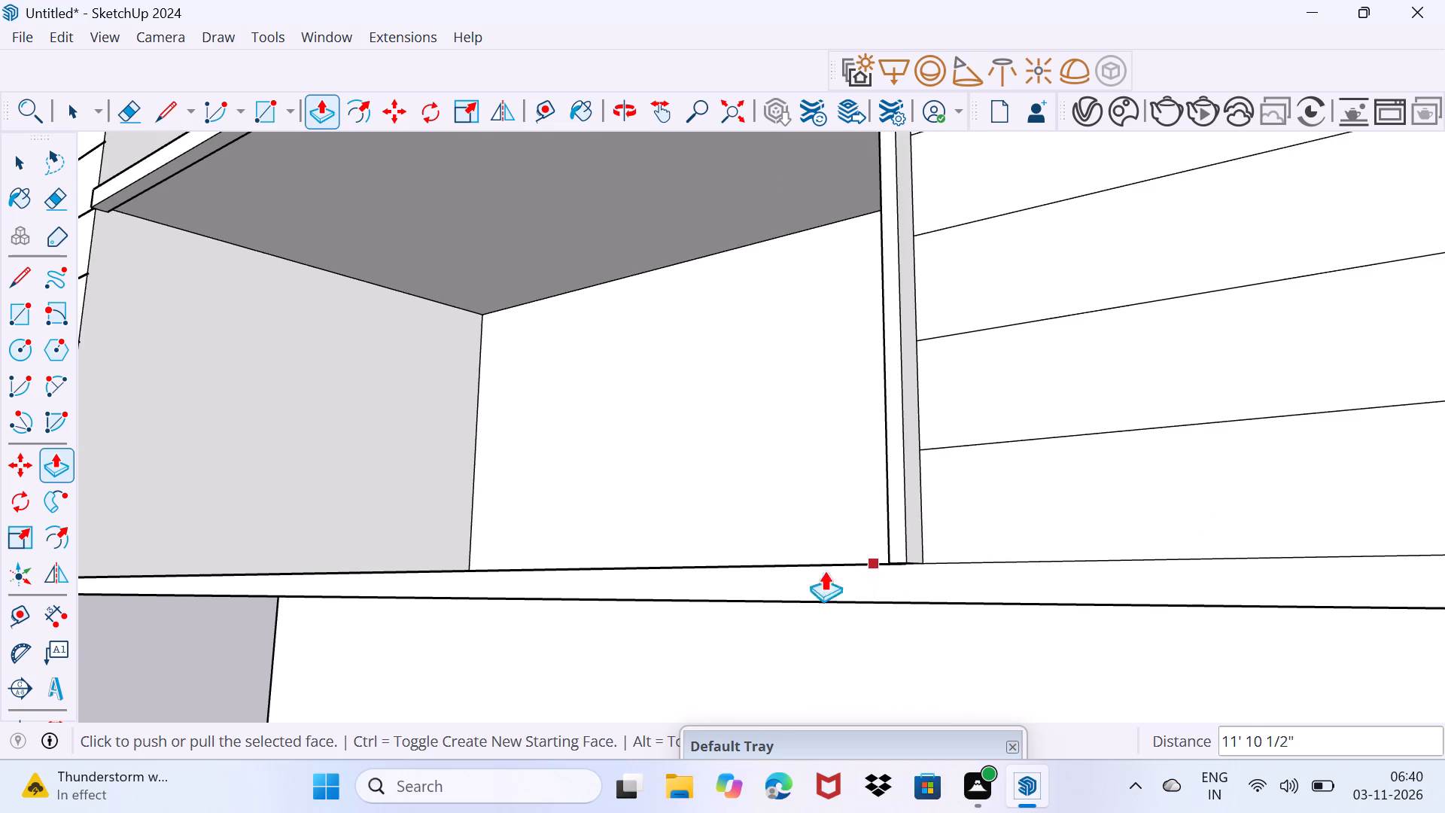
{"action": "key", "text": "Escape"}
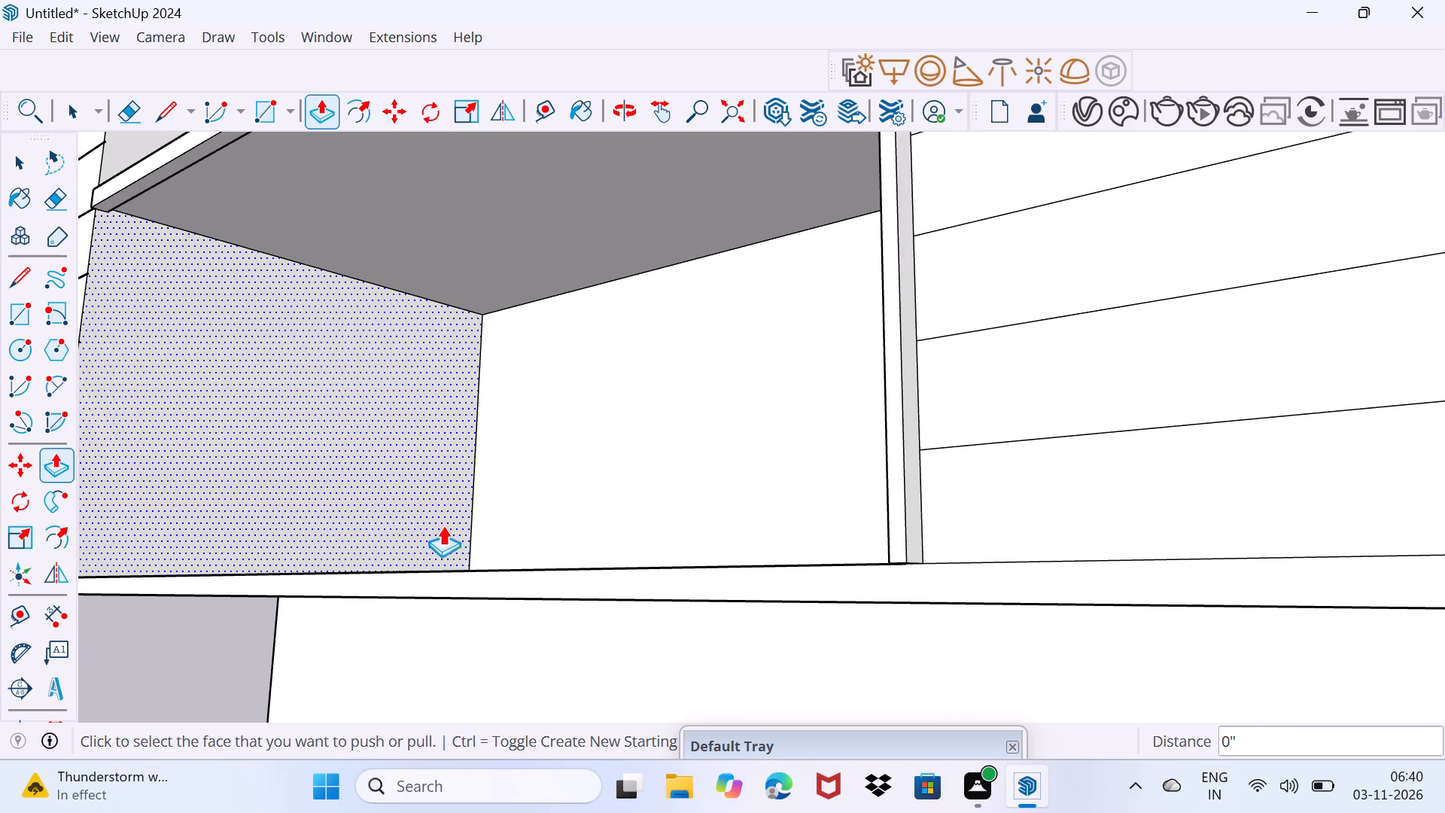
Pull the lowest slab's front face out 4", flush with the corner block's front face.
{"action": "middle_click_drag", "start_coordinate": [374, 581], "coordinate": [1048, 581]}
{"action": "scroll", "coordinate": [583, 552], "scroll_direction": "up", "scroll_amount": 4}
{"action": "left_click", "coordinate": [519, 595]}
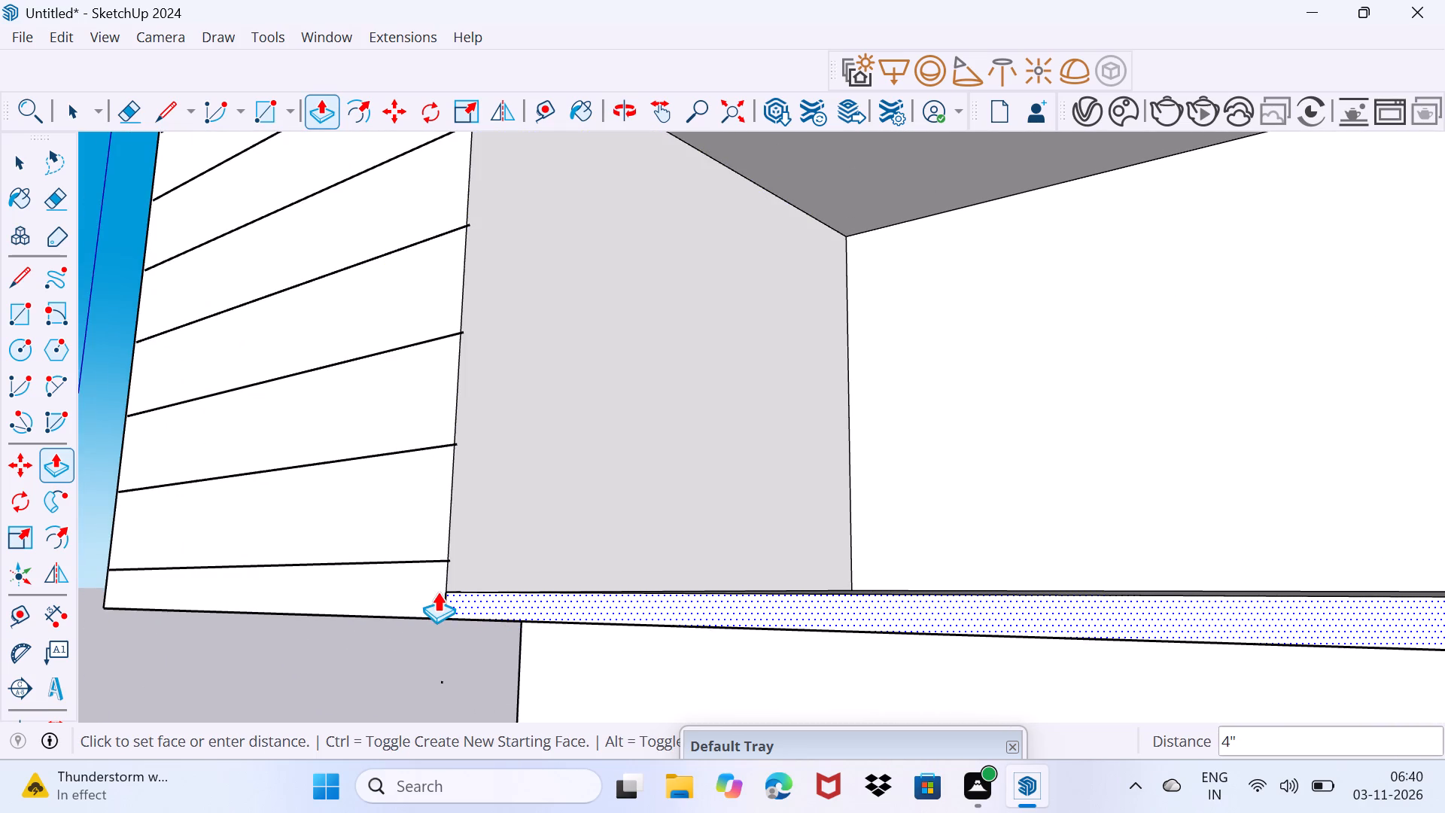
{"action": "left_click", "coordinate": [427, 590]}
{"action": "key", "text": "space"}
{"action": "left_click_drag", "start_coordinate": [427, 590], "coordinate": [490, 553]}
Widen the post by pulling its side face, on the opening side away from the tall panel, out 6 9/16".
{"action": "scroll", "coordinate": [473, 556], "scroll_direction": "down", "scroll_amount": 7}
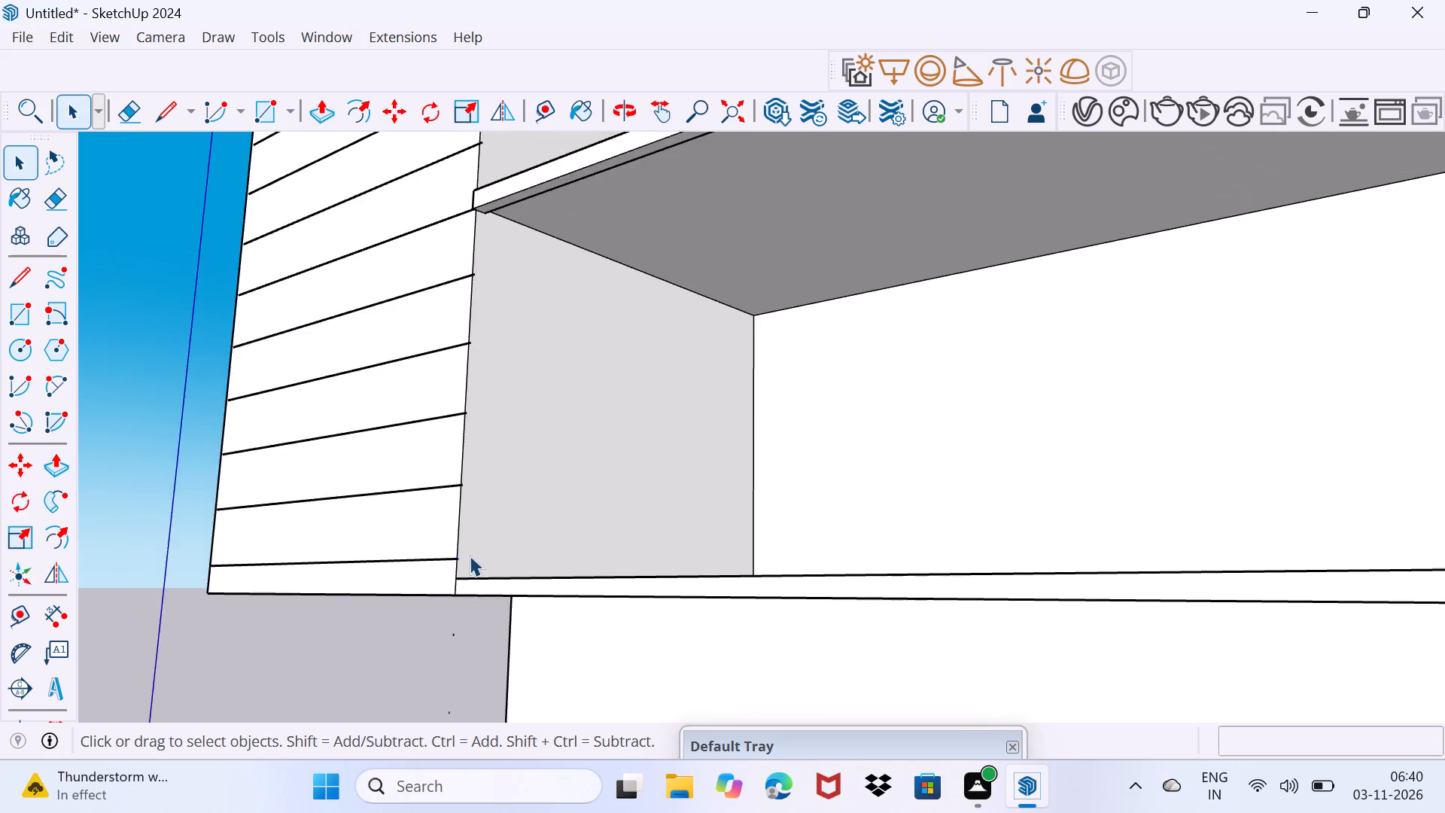
{"action": "scroll", "coordinate": [470, 556], "scroll_direction": "down", "scroll_amount": 7}
{"action": "scroll", "coordinate": [911, 583], "scroll_direction": "up", "scroll_amount": 3}
{"action": "middle_click_drag", "start_coordinate": [758, 544], "coordinate": [1127, 617]}
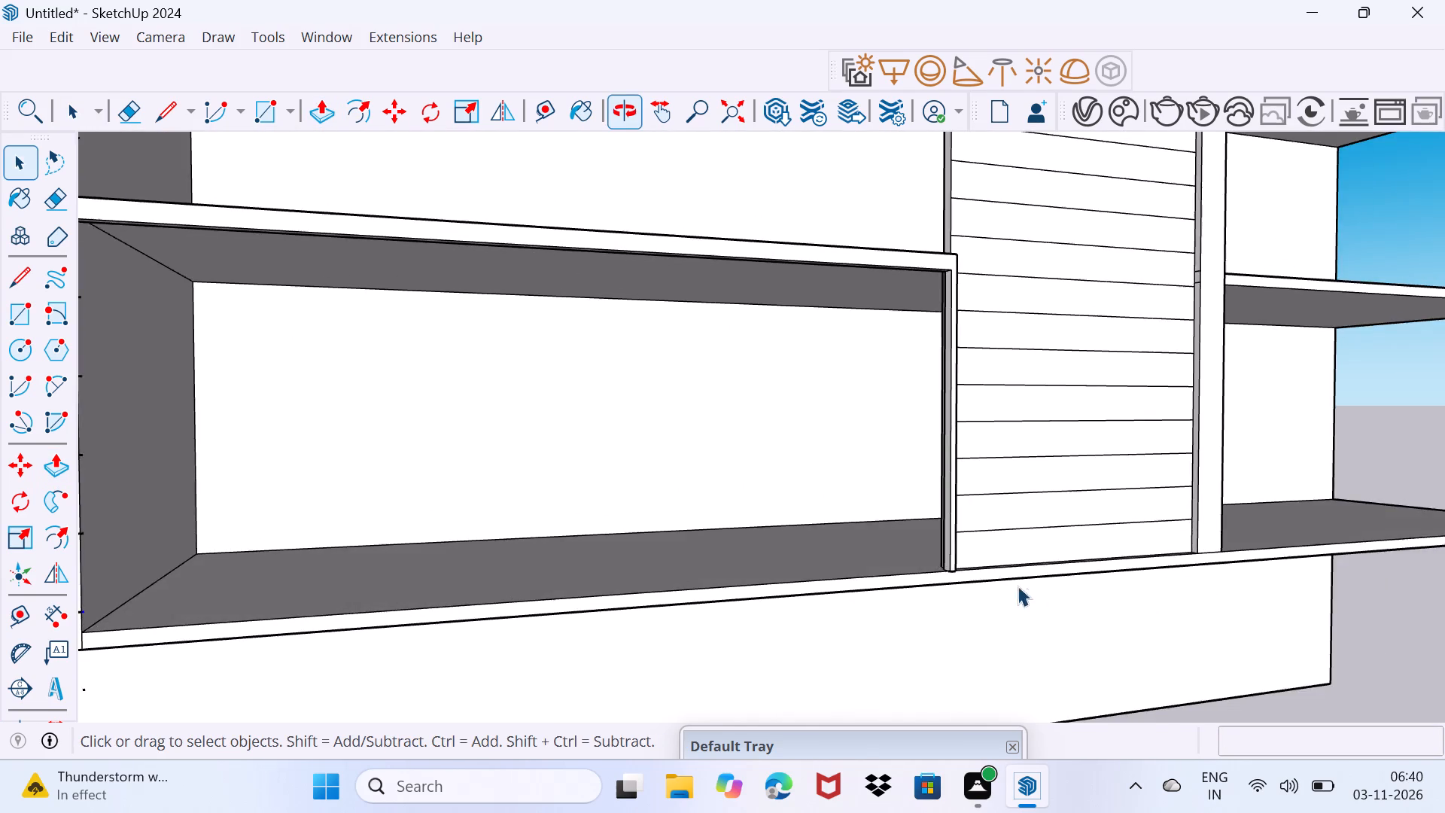
{"action": "scroll", "coordinate": [954, 553], "scroll_direction": "up", "scroll_amount": 8}
{"action": "middle_click_drag", "start_coordinate": [925, 559], "coordinate": [996, 574]}
{"action": "left_click", "coordinate": [947, 561]}
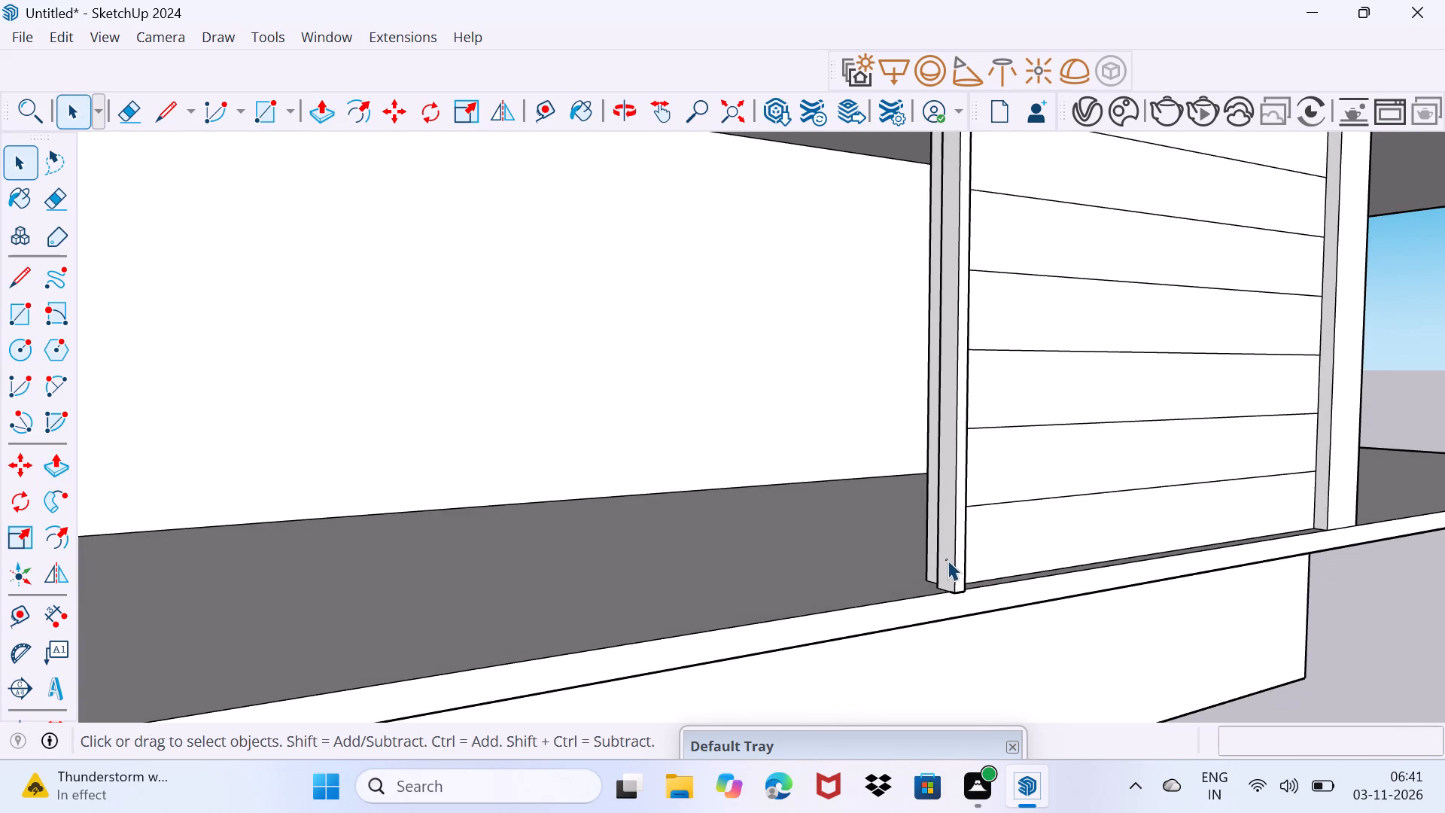
{"action": "key", "text": "p"}
{"action": "left_click", "coordinate": [948, 560]}
{"action": "left_click", "coordinate": [925, 564]}
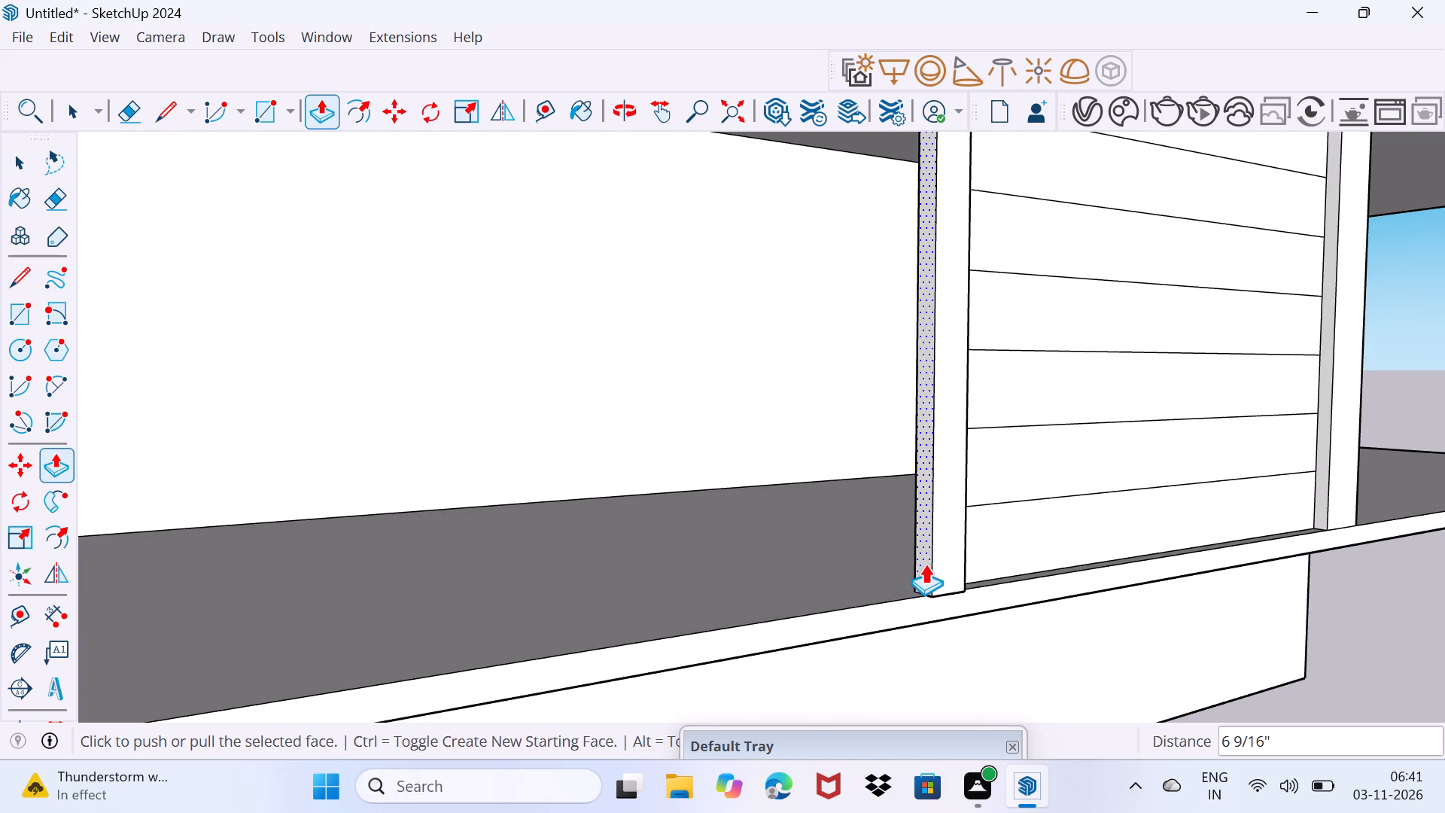
{"action": "key", "text": "space"}
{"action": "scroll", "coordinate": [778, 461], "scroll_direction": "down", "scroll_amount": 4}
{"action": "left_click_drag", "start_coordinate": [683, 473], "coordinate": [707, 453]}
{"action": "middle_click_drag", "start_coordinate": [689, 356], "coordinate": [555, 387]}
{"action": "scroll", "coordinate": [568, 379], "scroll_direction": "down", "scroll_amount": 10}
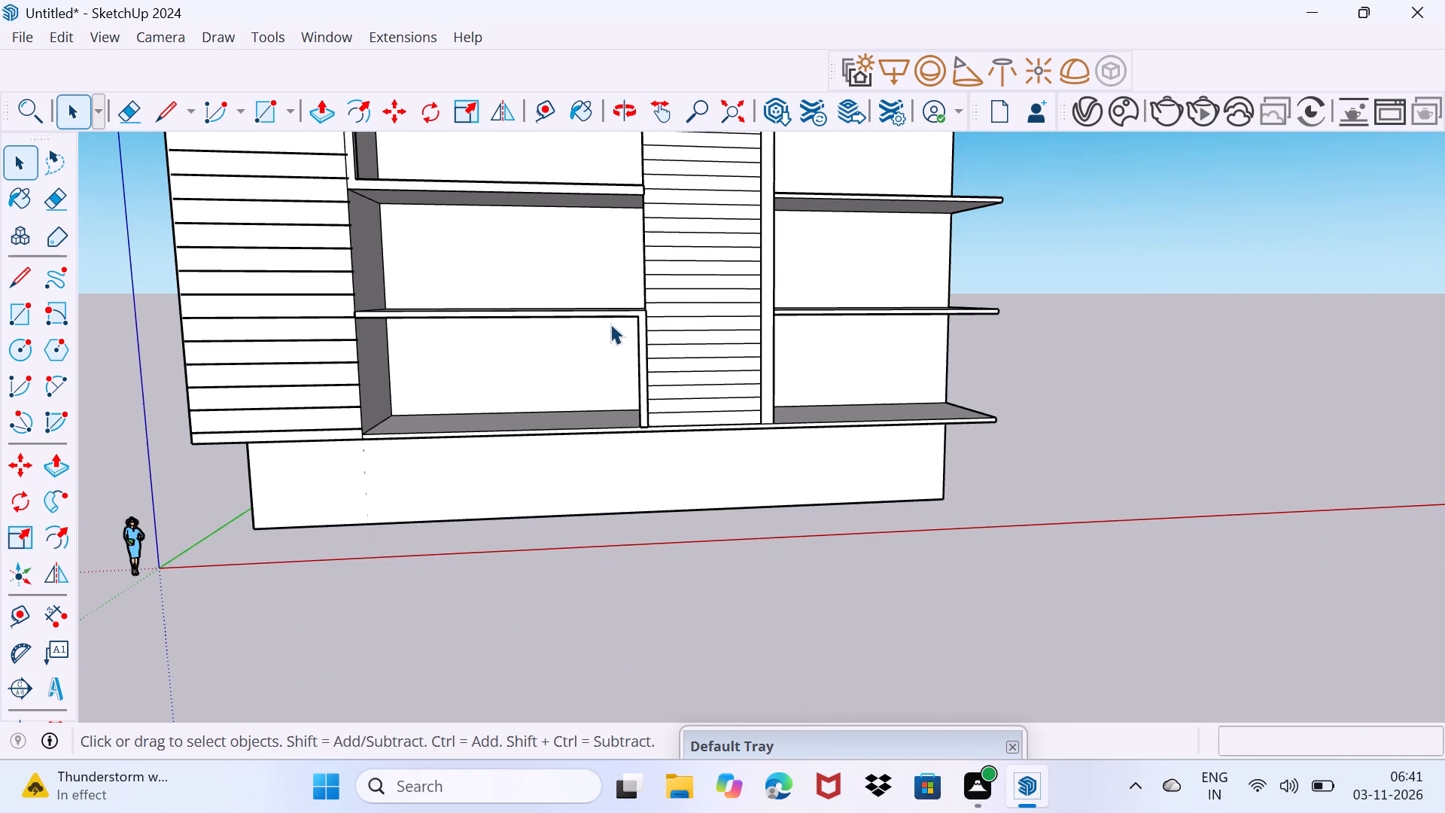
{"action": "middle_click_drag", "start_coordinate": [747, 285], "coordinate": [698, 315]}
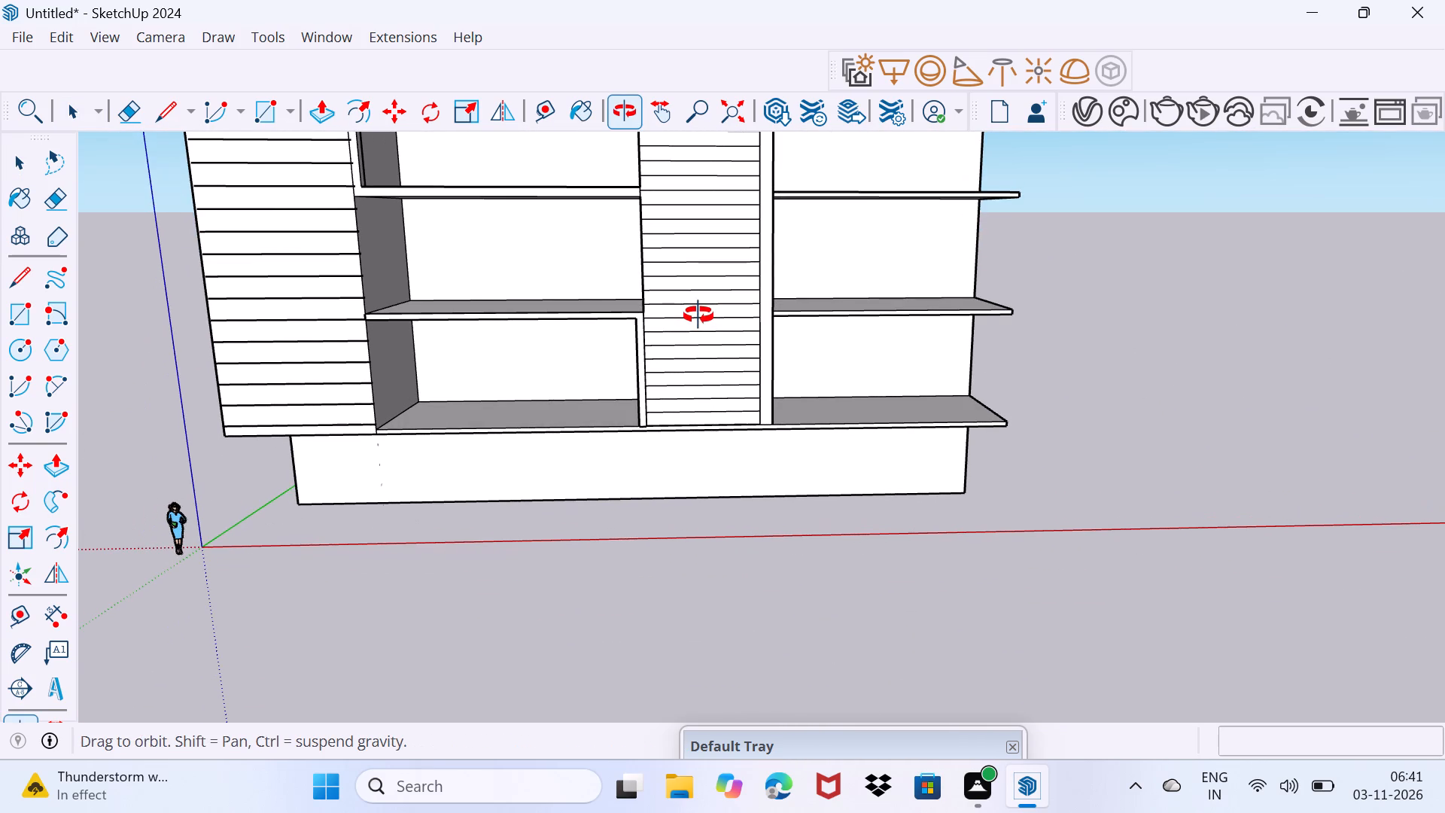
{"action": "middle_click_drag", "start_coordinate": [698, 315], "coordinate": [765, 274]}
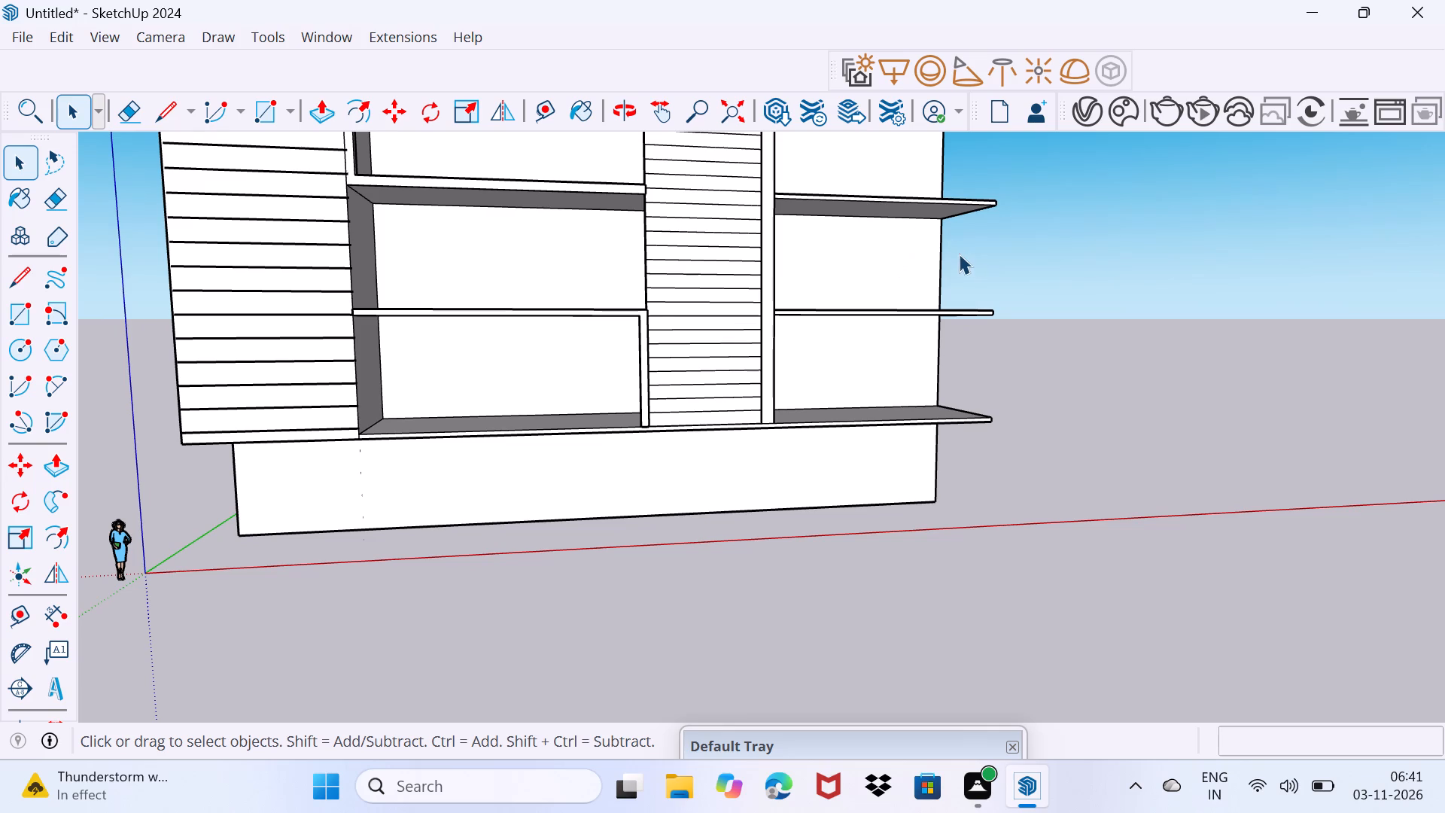
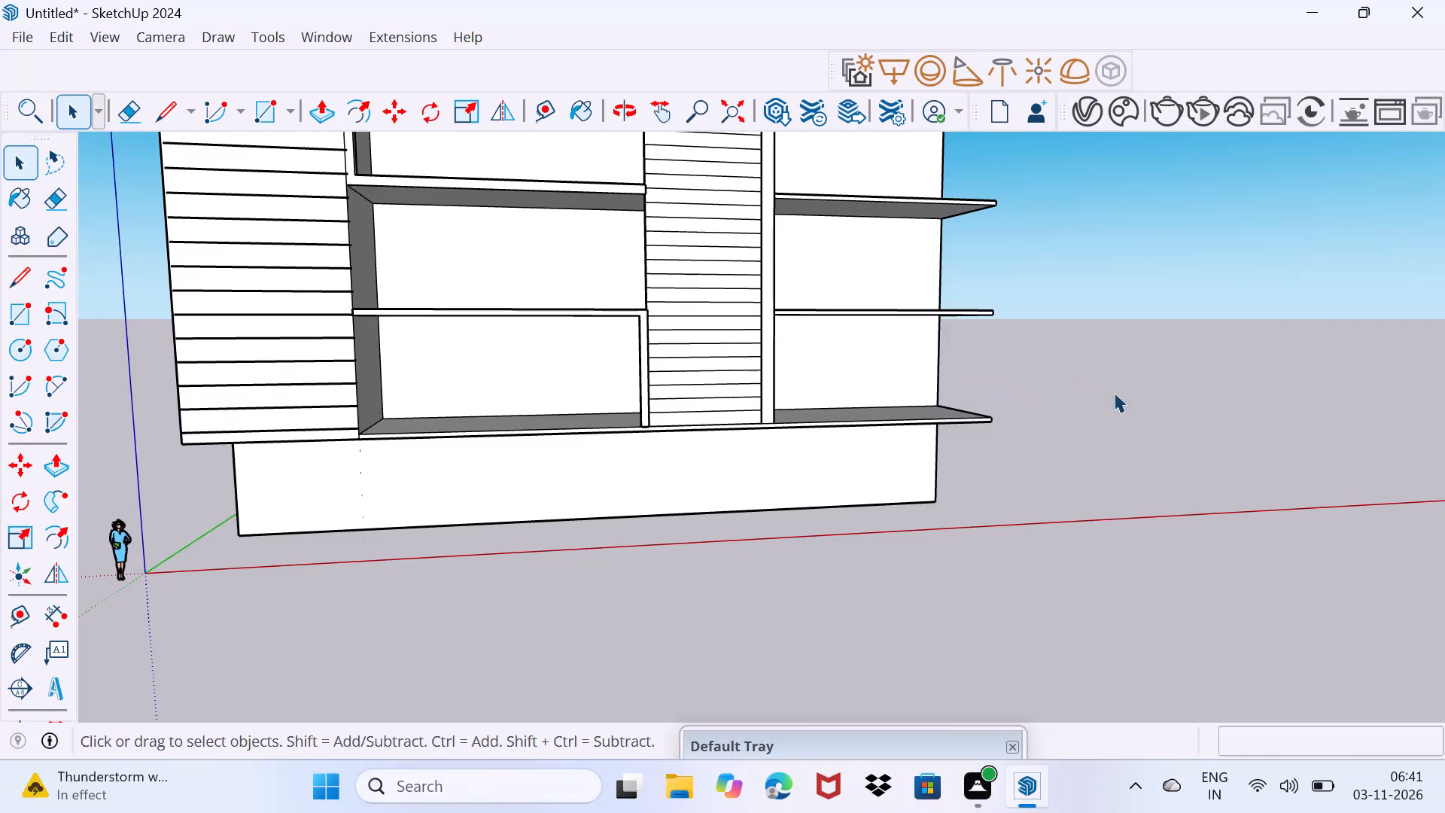
Draw a rectangle about 9 7/8" by 11 1/2" on the lowest slab's top face, at its outer front corner.
{"action": "middle_click_drag", "start_coordinate": [1115, 395], "coordinate": [928, 477]}
{"action": "scroll", "coordinate": [990, 456], "scroll_direction": "up", "scroll_amount": 7}
{"action": "middle_click_drag", "start_coordinate": [949, 432], "coordinate": [993, 477]}
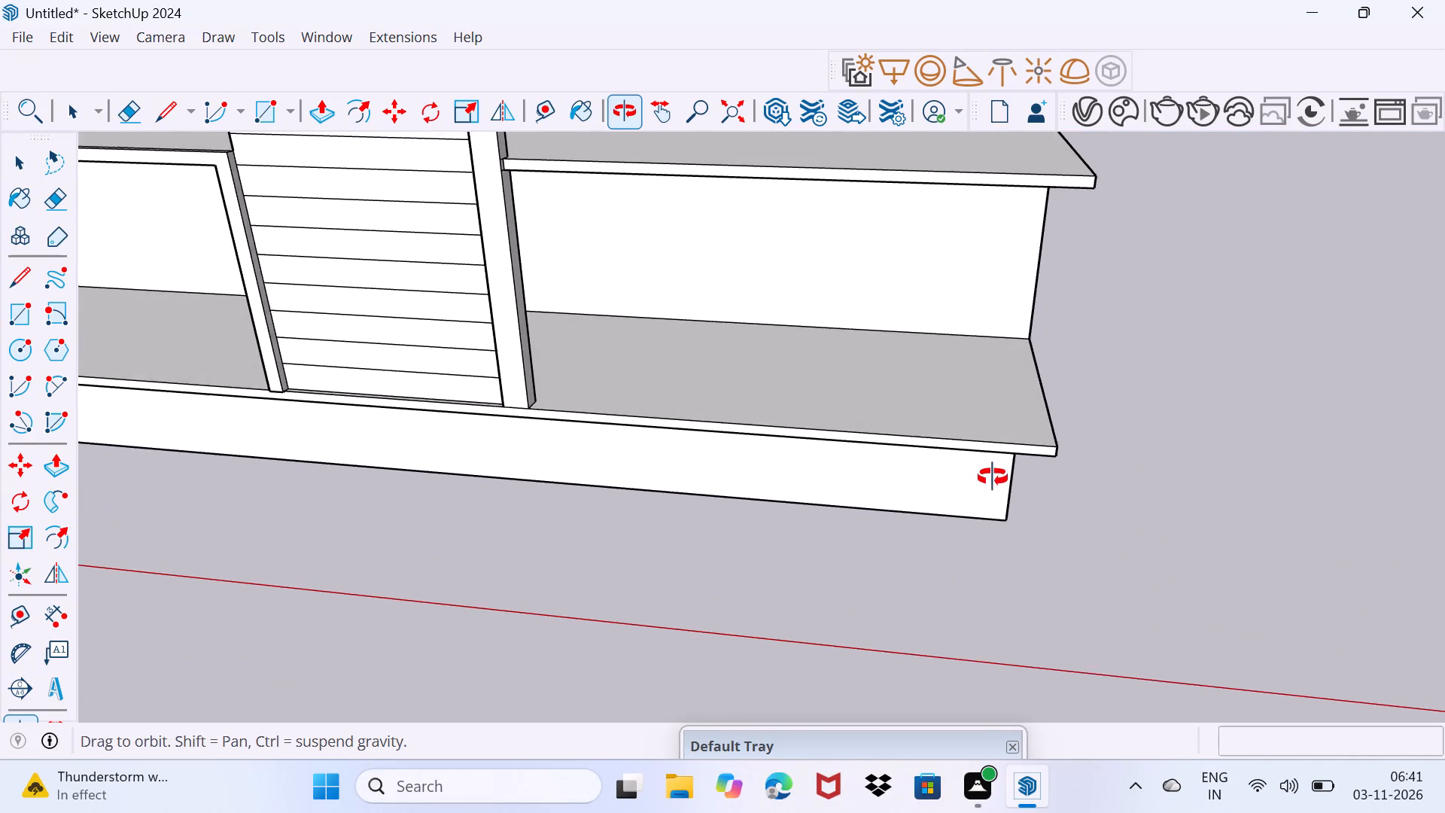
{"action": "middle_click_drag", "start_coordinate": [993, 477], "coordinate": [1004, 486]}
{"action": "key", "text": "r"}
{"action": "scroll", "coordinate": [1046, 443], "scroll_direction": "up", "scroll_amount": 3}
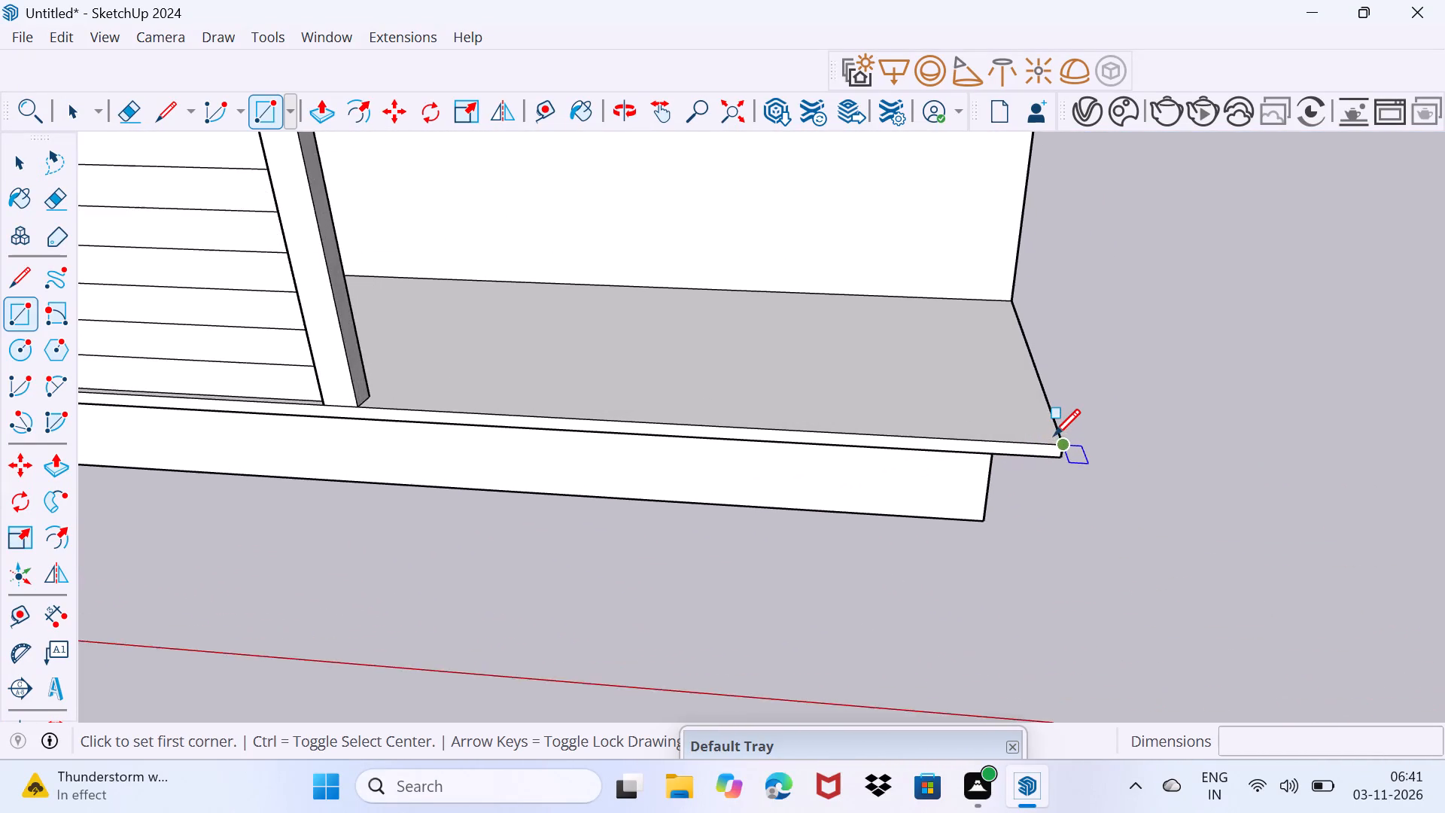
{"action": "scroll", "coordinate": [1054, 435], "scroll_direction": "up", "scroll_amount": 5}
{"action": "left_click", "coordinate": [1068, 449]}
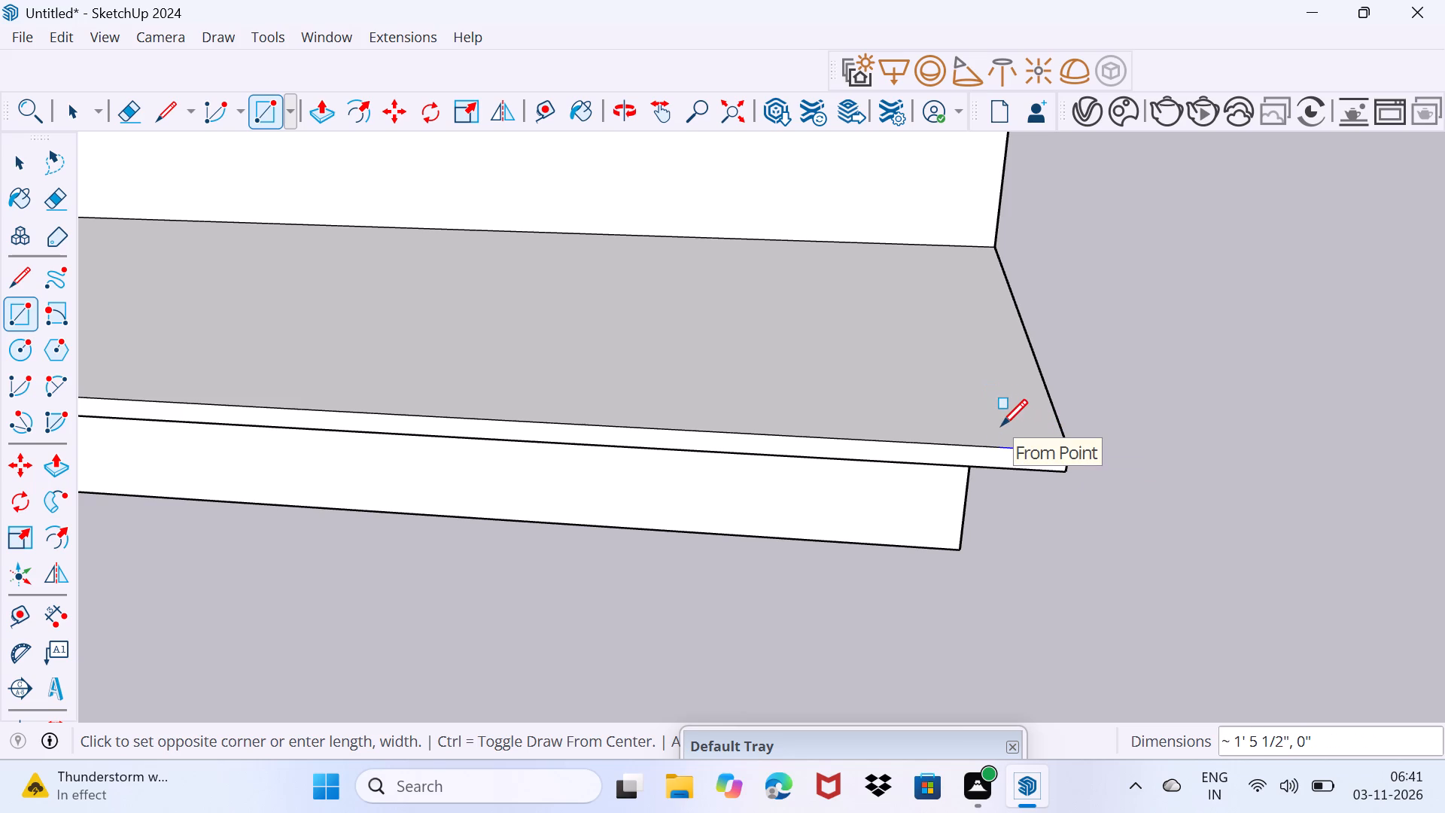
{"action": "scroll", "coordinate": [1001, 425], "scroll_direction": "up", "scroll_amount": 3}
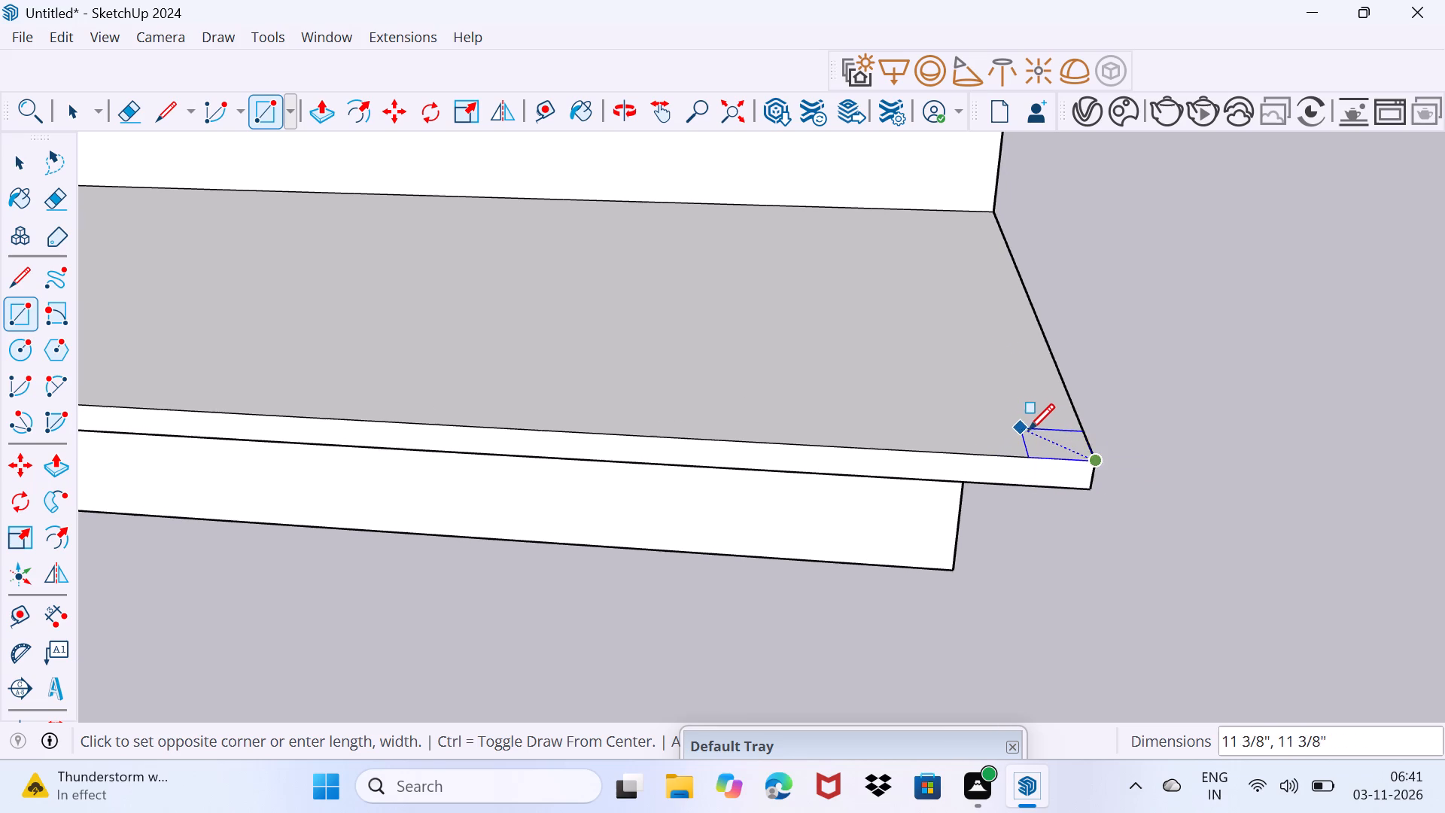
{"action": "left_click", "coordinate": [1033, 430]}
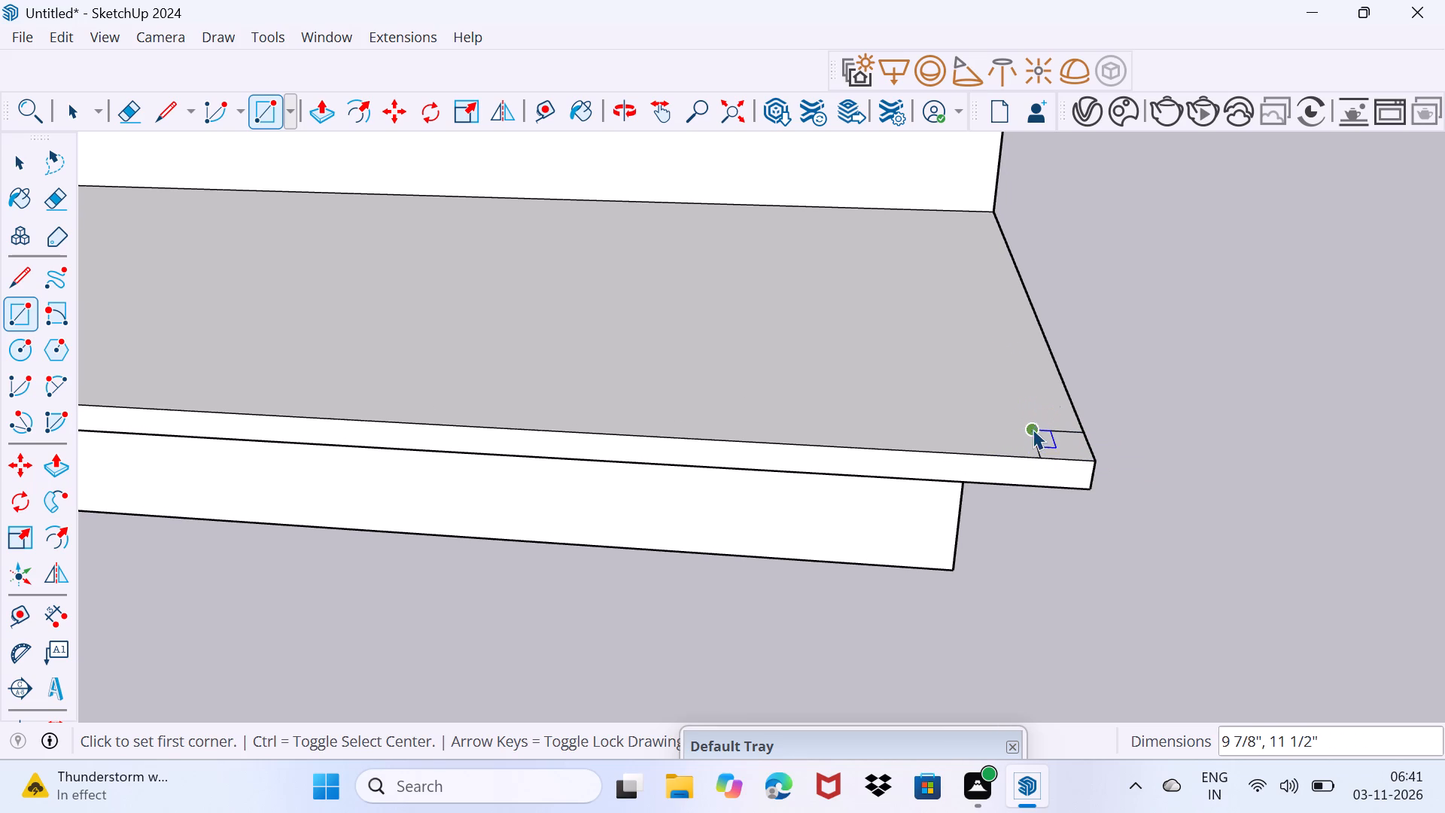
Pull the small corner rectangle up to the underside of the second-lowest slab, forming an outer corner post.
{"action": "key", "text": "space"}
{"action": "left_click", "coordinate": [1051, 439]}
{"action": "key", "text": "p"}
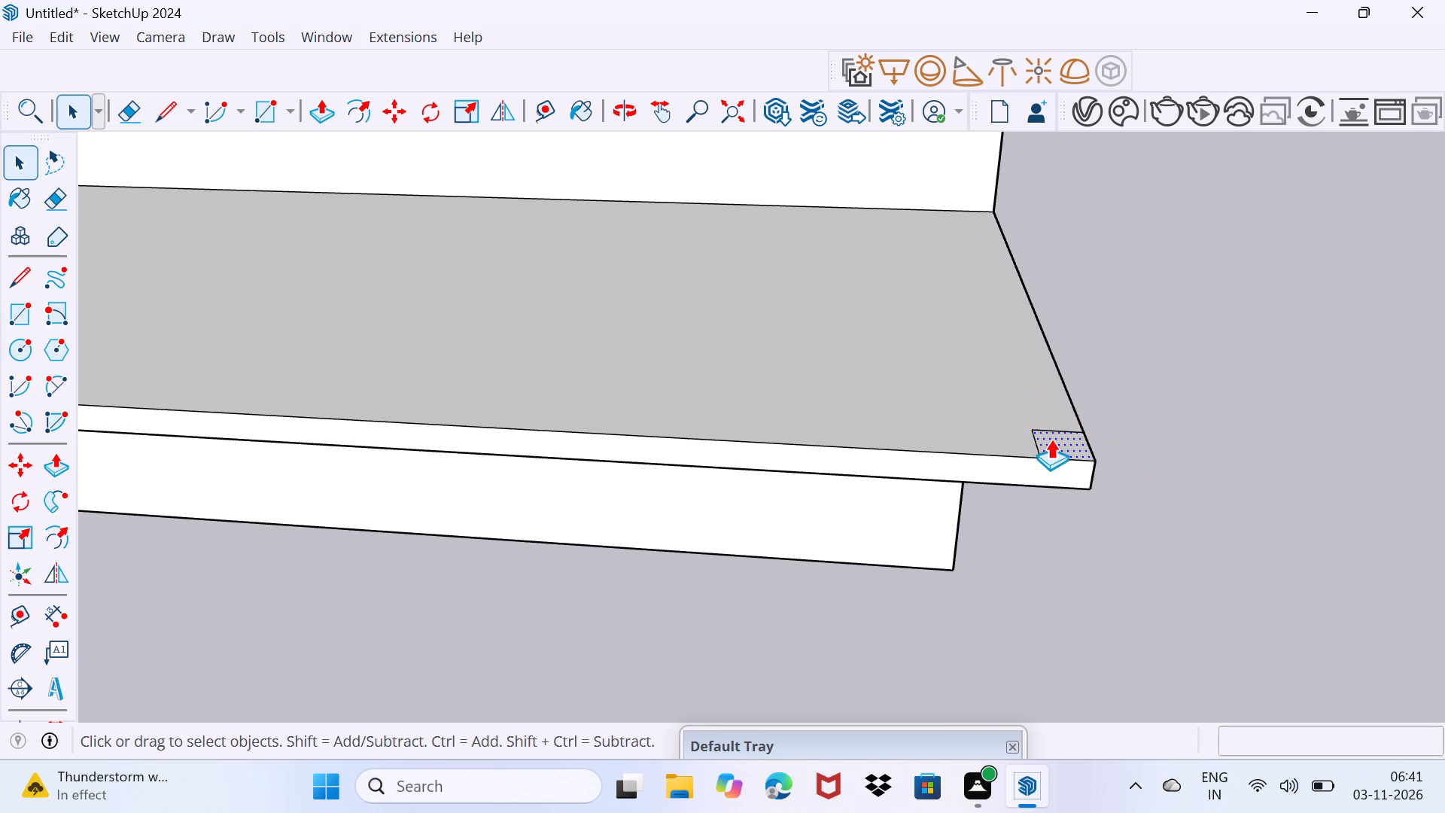
{"action": "left_click", "coordinate": [1051, 440]}
{"action": "left_click_drag", "start_coordinate": [1051, 424], "coordinate": [1049, 263]}
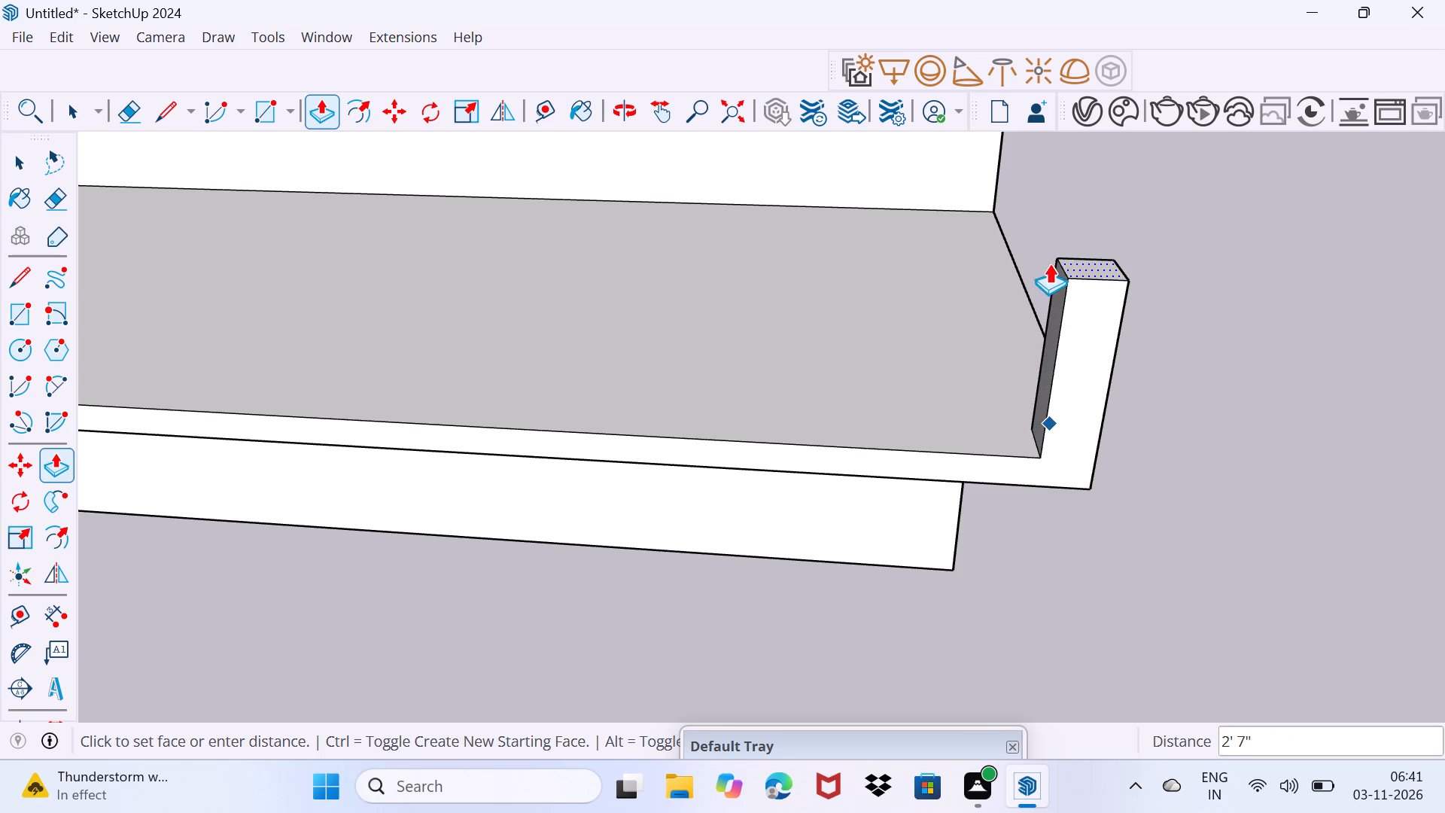
{"action": "left_click_drag", "start_coordinate": [1049, 263], "coordinate": [1052, 330]}
{"action": "scroll", "coordinate": [1051, 263], "scroll_direction": "down", "scroll_amount": 12}
{"action": "middle_click_drag", "start_coordinate": [1053, 265], "coordinate": [1052, 330], "text": "shift"}
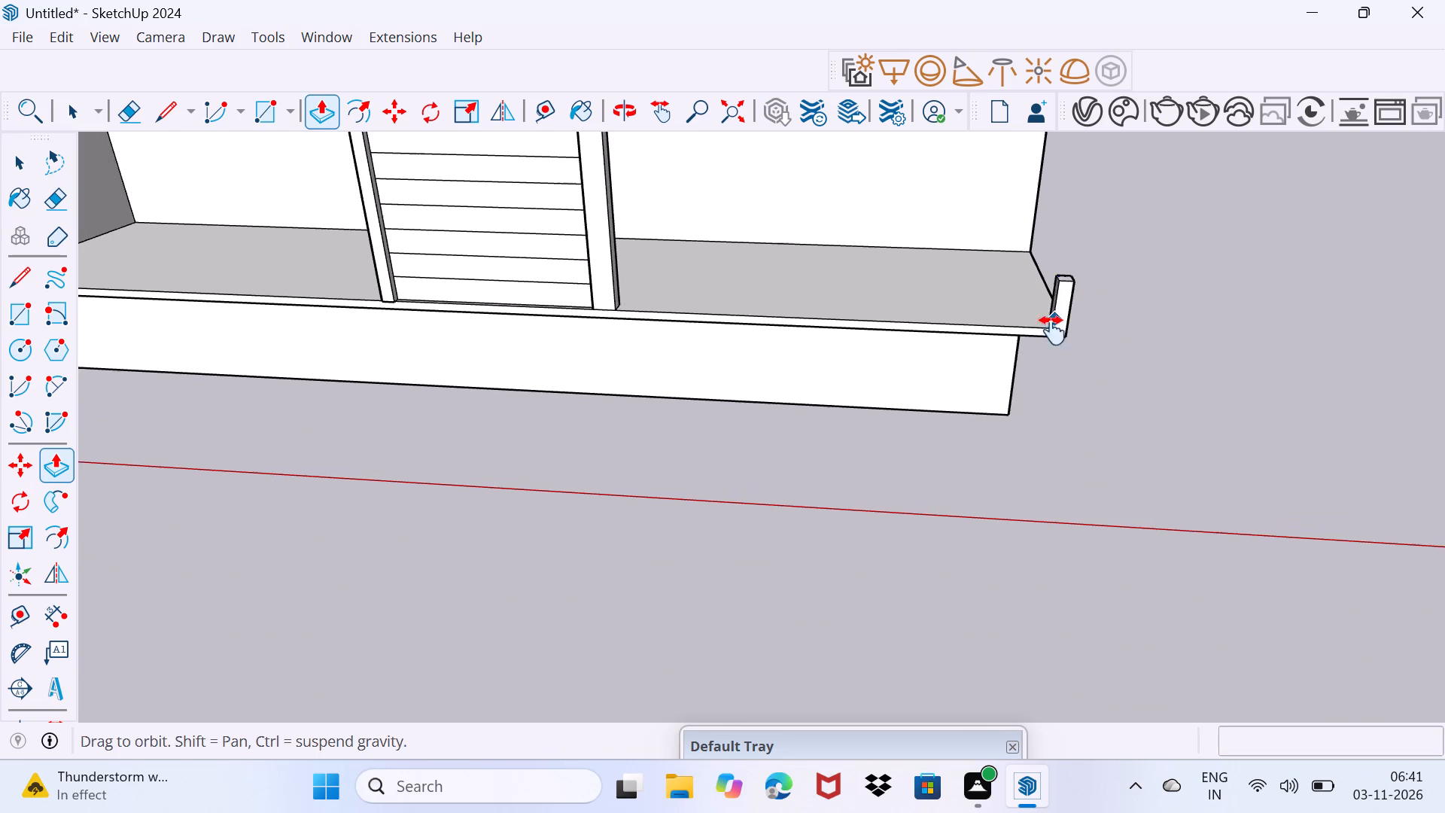
{"action": "middle_click_drag", "start_coordinate": [1052, 330], "coordinate": [1028, 512], "text": "shift"}
{"action": "left_click_drag", "start_coordinate": [1052, 330], "coordinate": [1055, 286]}
{"action": "scroll", "coordinate": [1029, 509], "scroll_direction": "down", "scroll_amount": 1, "text": "shift"}
{"action": "middle_click_drag", "start_coordinate": [1036, 310], "coordinate": [1038, 475], "text": "shift"}
{"action": "scroll", "coordinate": [1037, 339], "scroll_direction": "down", "scroll_amount": 1, "text": "shift"}
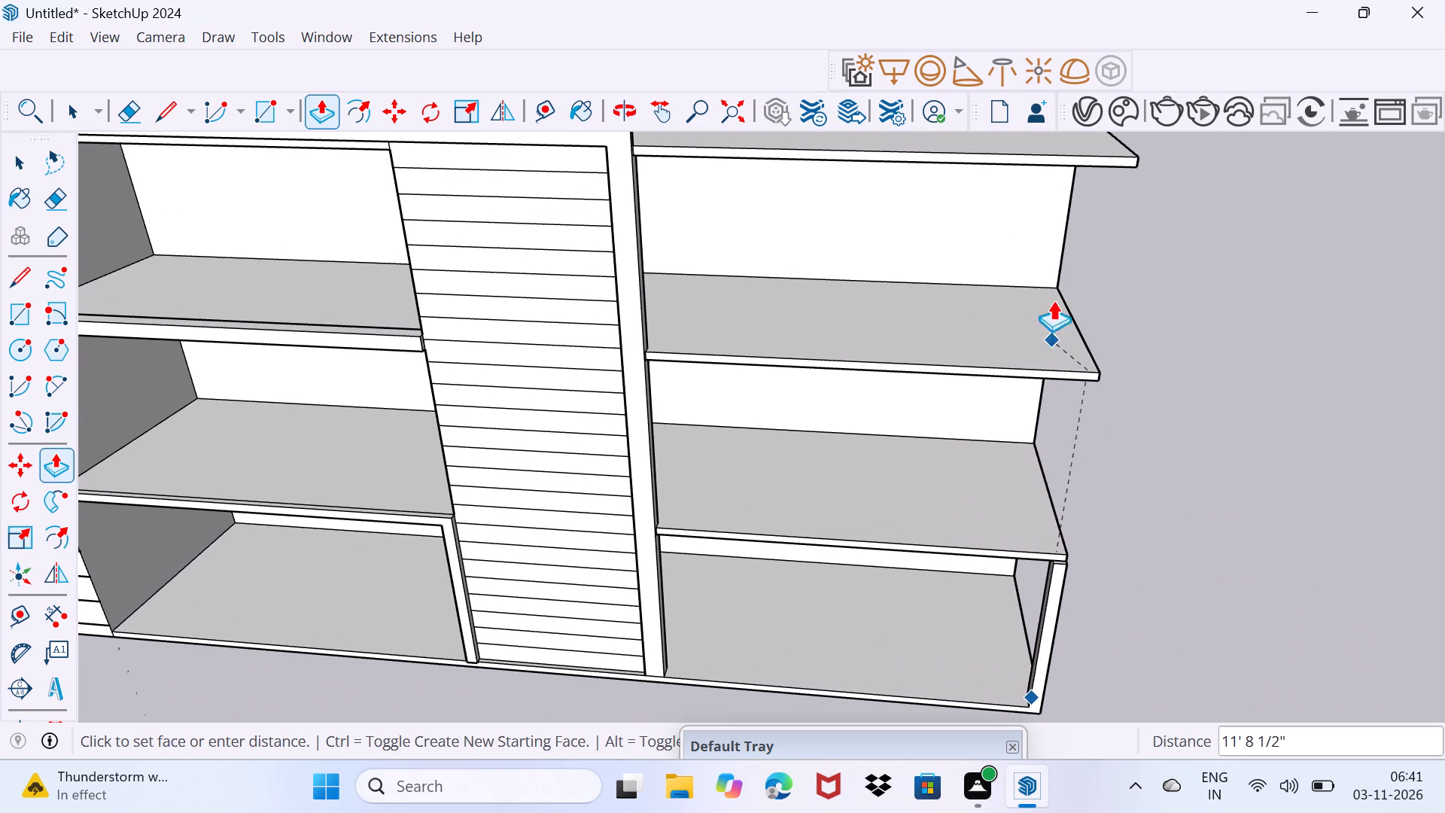
{"action": "left_click_drag", "start_coordinate": [1055, 286], "coordinate": [1119, 226]}
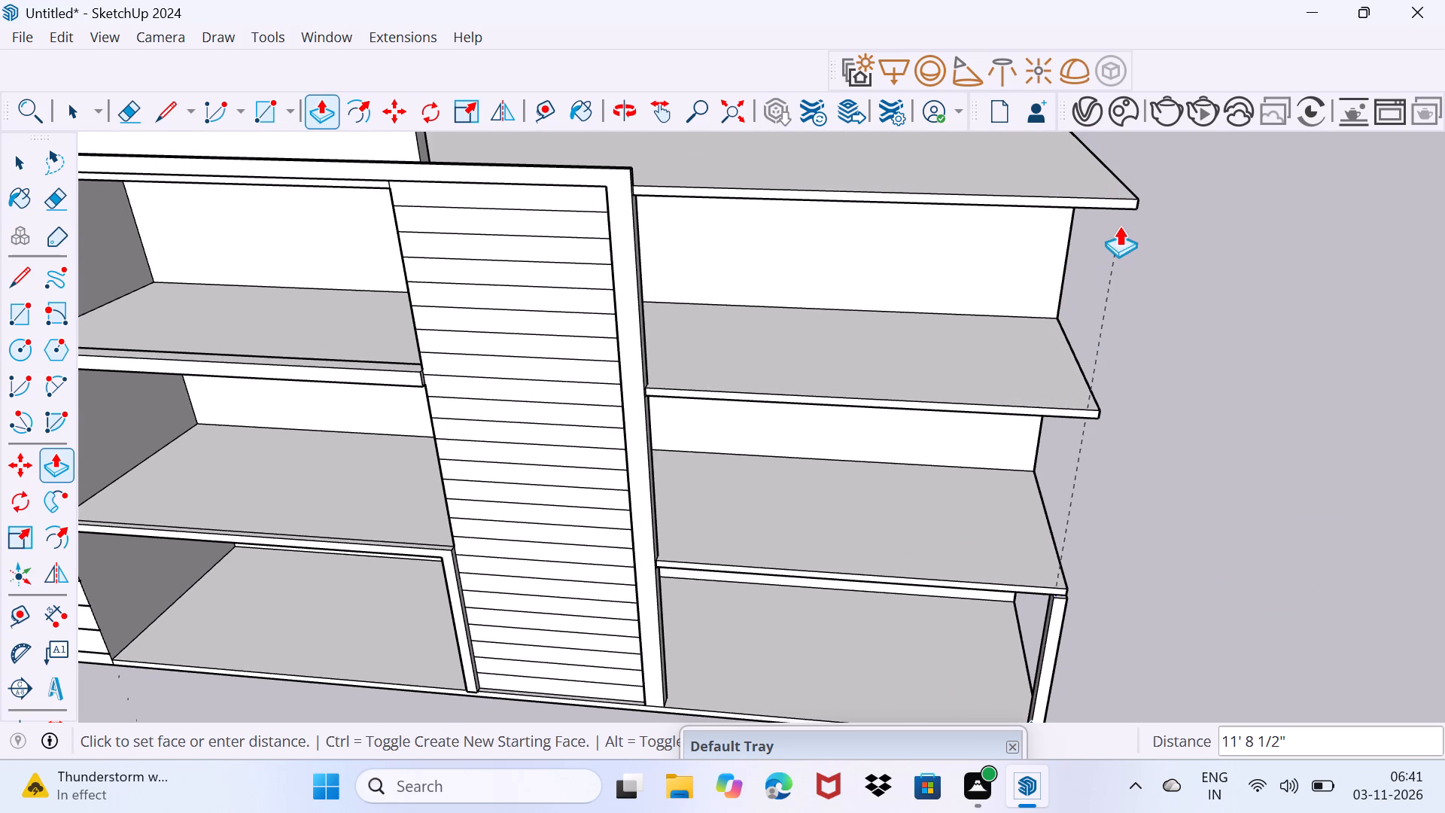
{"action": "left_click_drag", "start_coordinate": [1119, 226], "coordinate": [1148, 151]}
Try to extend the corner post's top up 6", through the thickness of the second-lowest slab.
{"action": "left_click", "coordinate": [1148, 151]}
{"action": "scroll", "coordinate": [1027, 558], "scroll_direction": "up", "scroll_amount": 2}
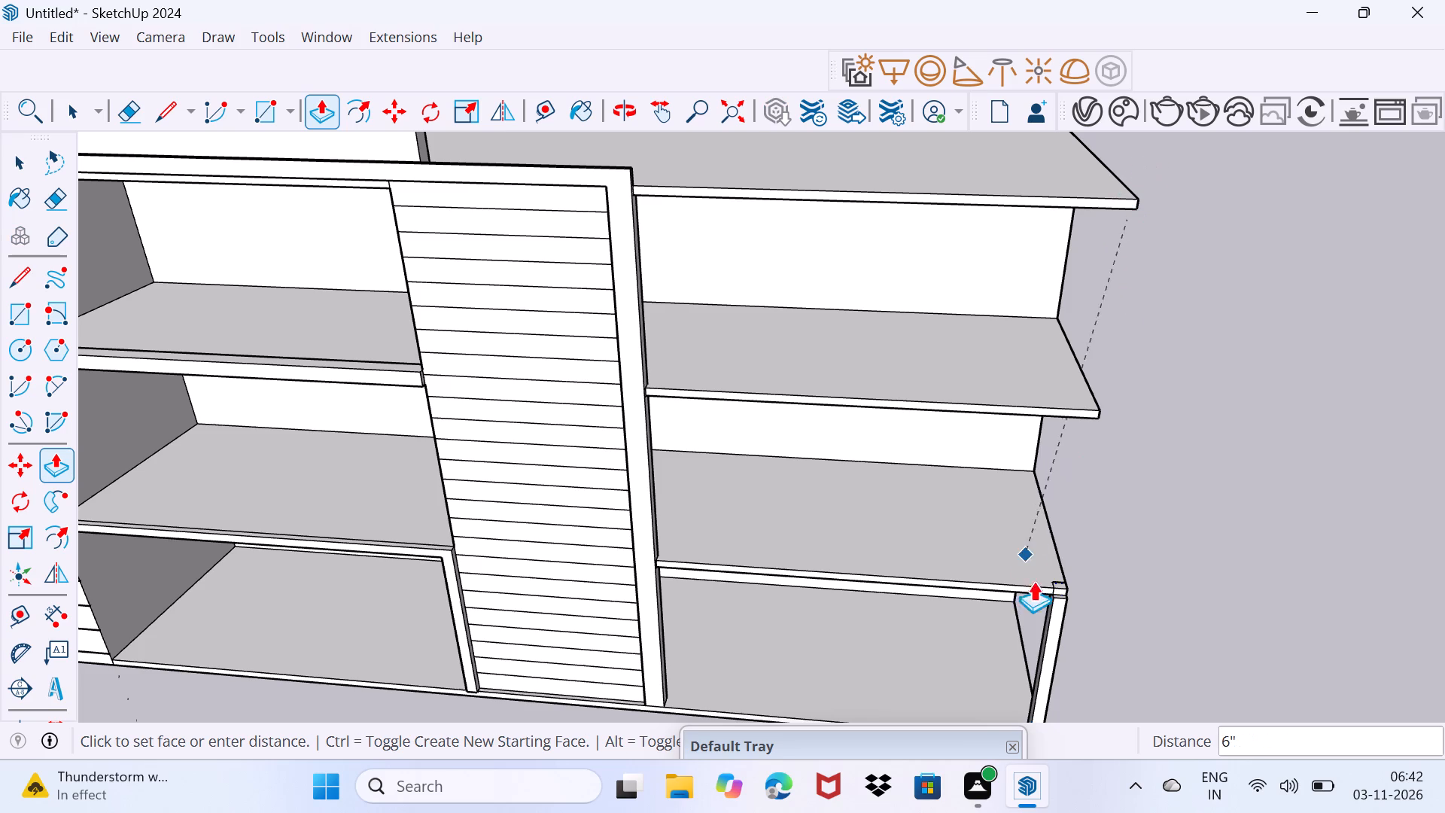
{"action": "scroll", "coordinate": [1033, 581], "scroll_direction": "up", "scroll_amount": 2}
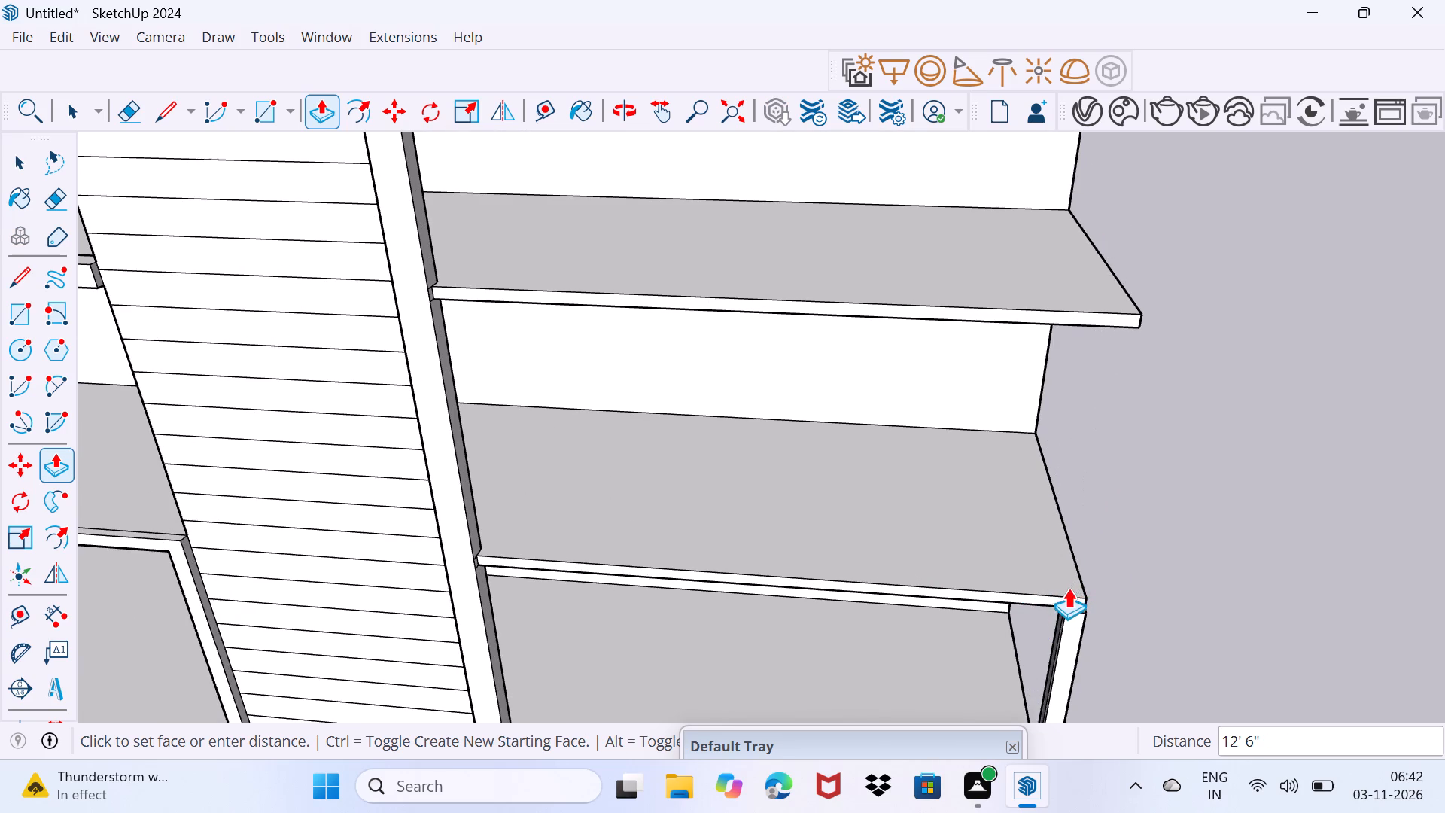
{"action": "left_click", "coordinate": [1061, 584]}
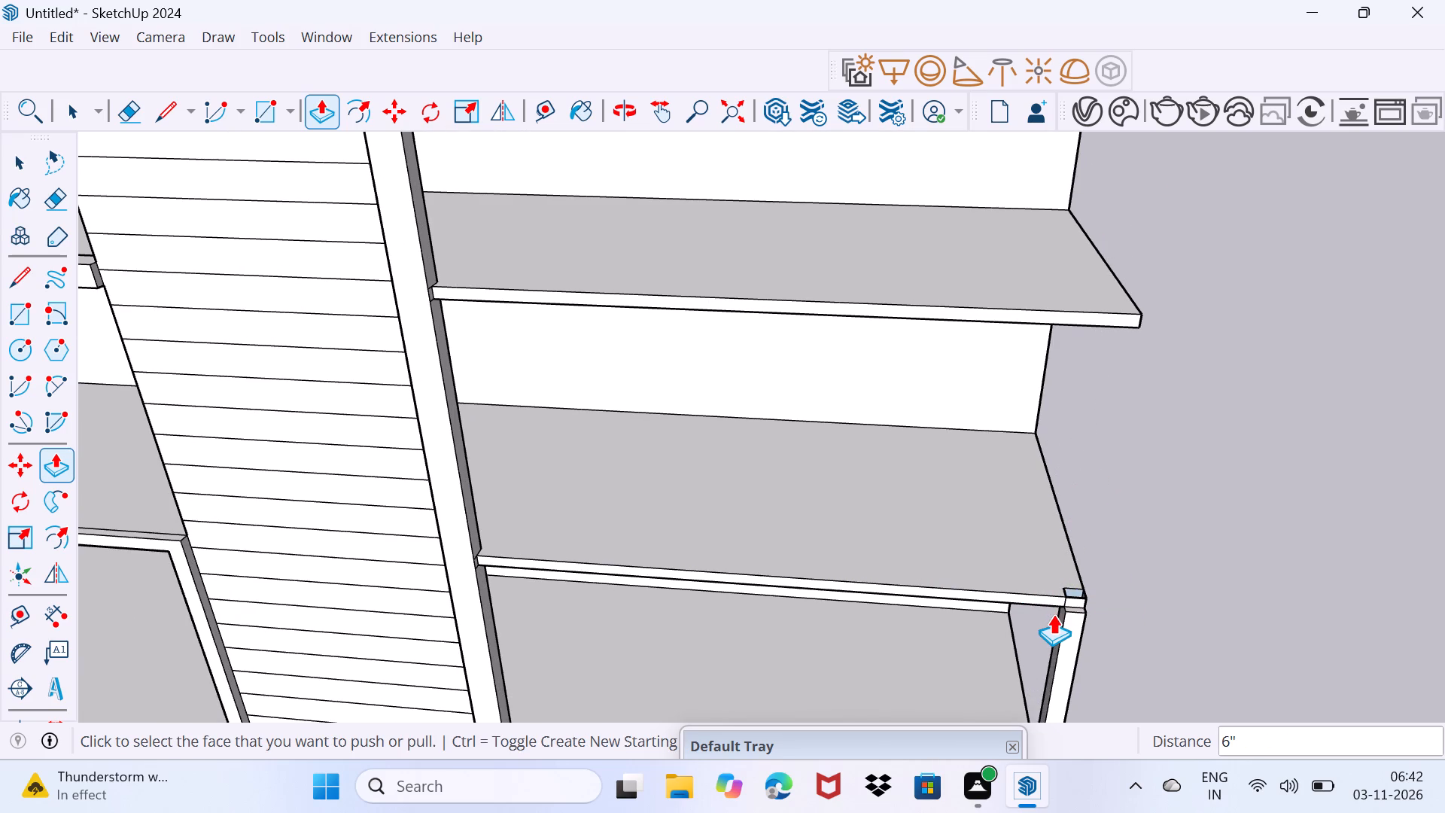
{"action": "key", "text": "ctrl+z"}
Pull the corner post's top face up 25' to the top slab's upper surface.
{"action": "scroll", "coordinate": [1082, 598], "scroll_direction": "up", "scroll_amount": 10}
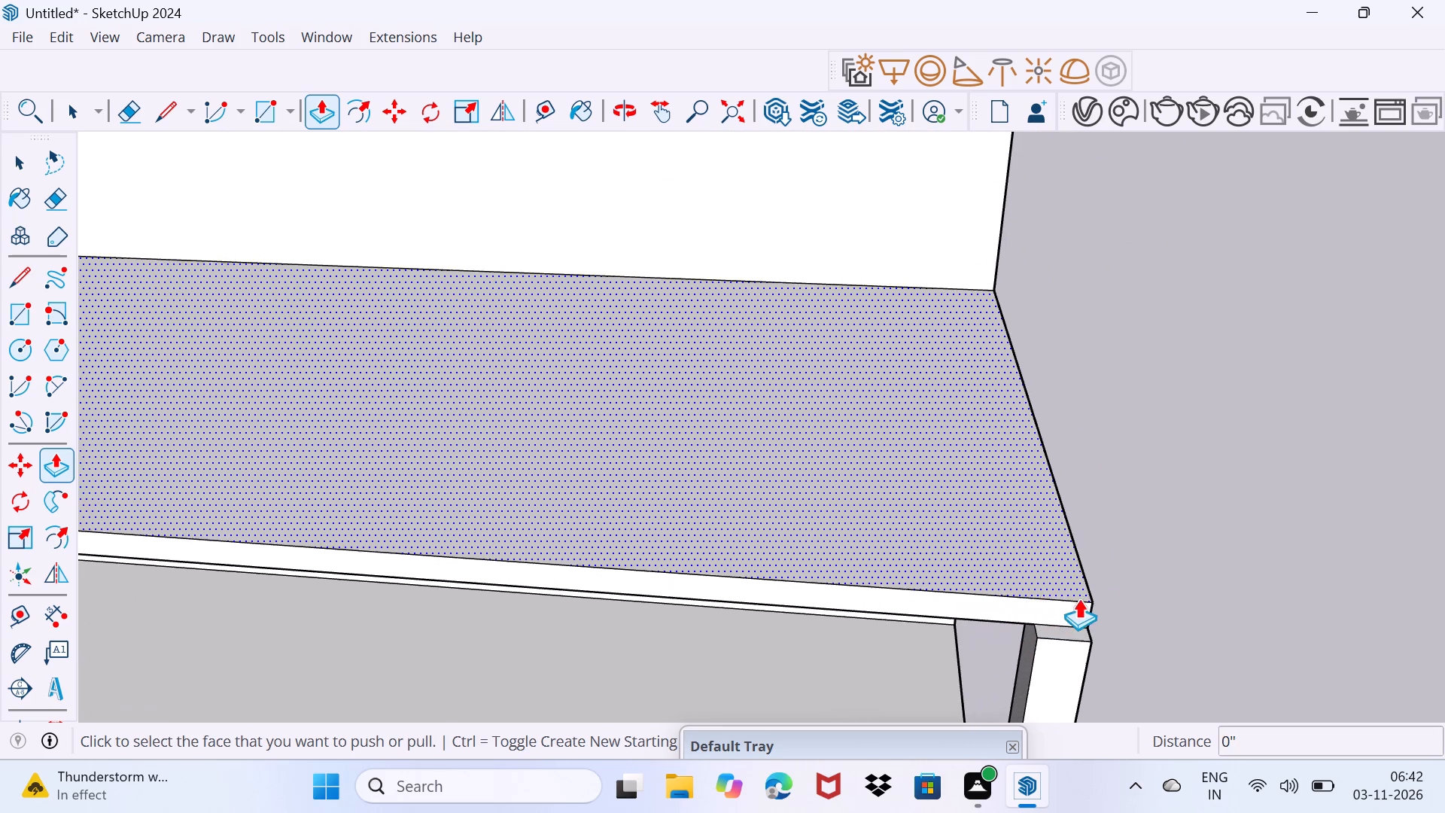
{"action": "left_click", "coordinate": [1042, 629]}
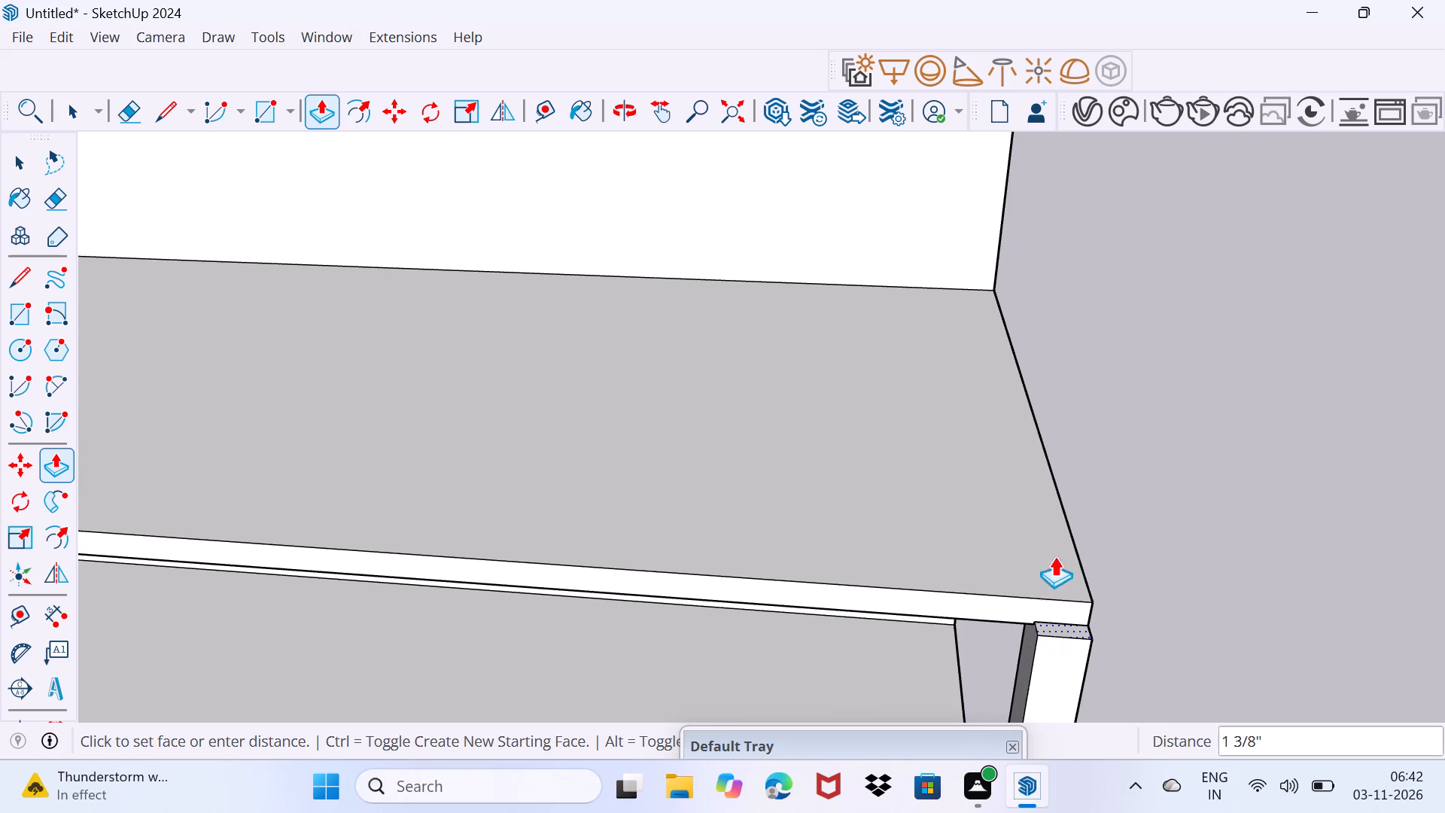
{"action": "scroll", "coordinate": [1059, 268], "scroll_direction": "down", "scroll_amount": 14}
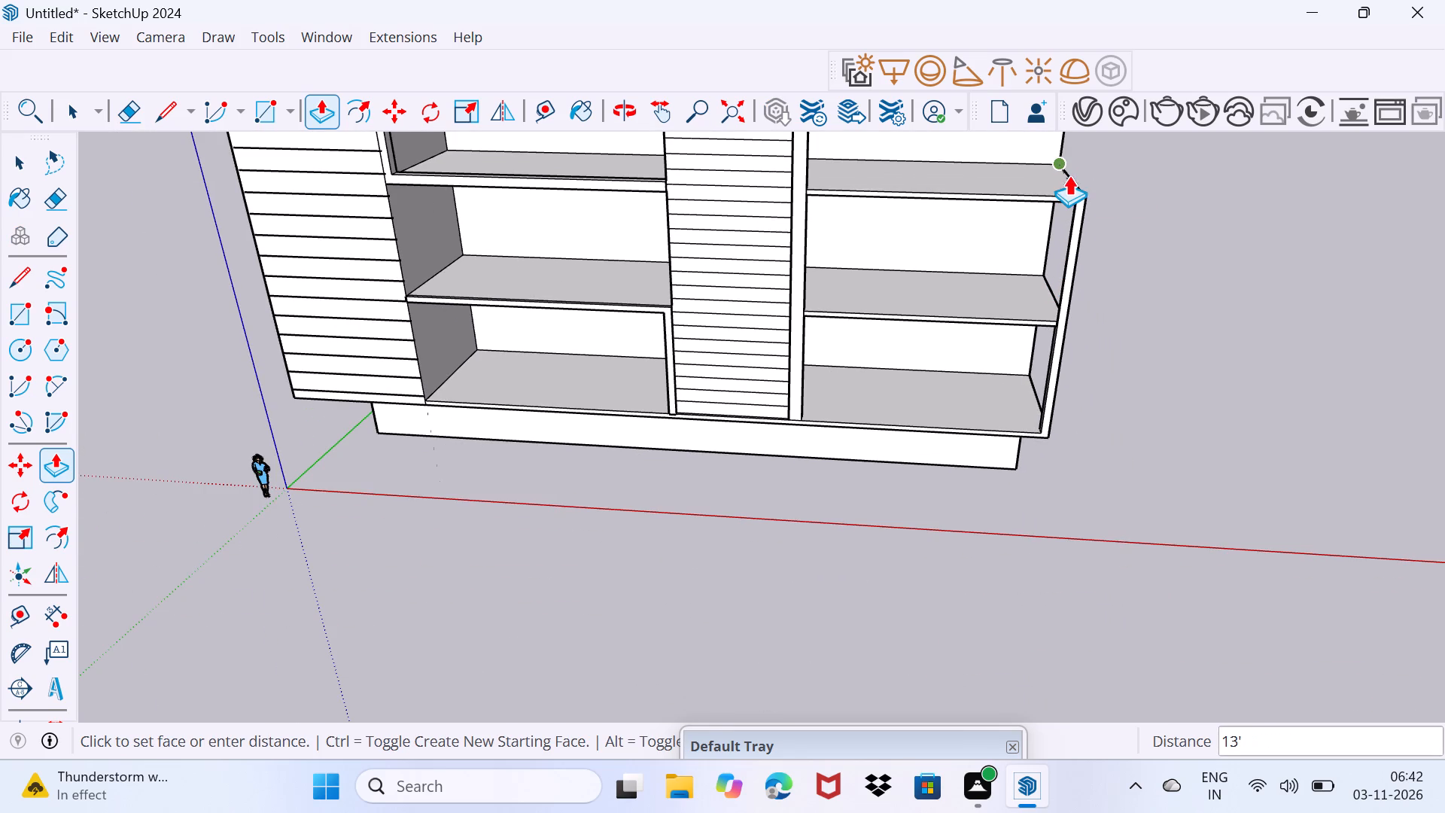
{"action": "middle_click_drag", "start_coordinate": [1085, 148], "coordinate": [1110, 366], "text": "shift"}
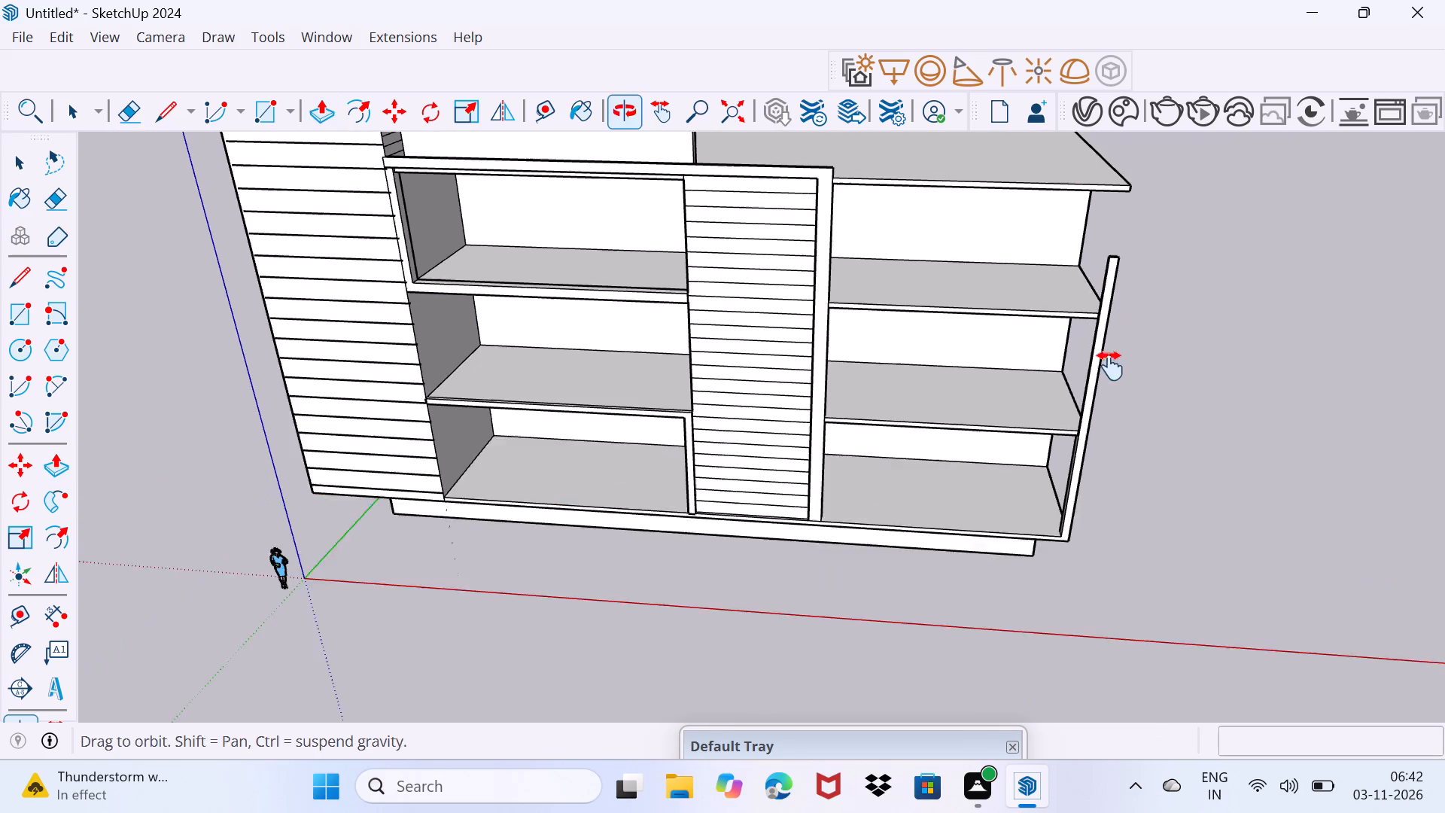
{"action": "middle_click_drag", "start_coordinate": [1110, 366], "coordinate": [1110, 367], "text": "shift"}
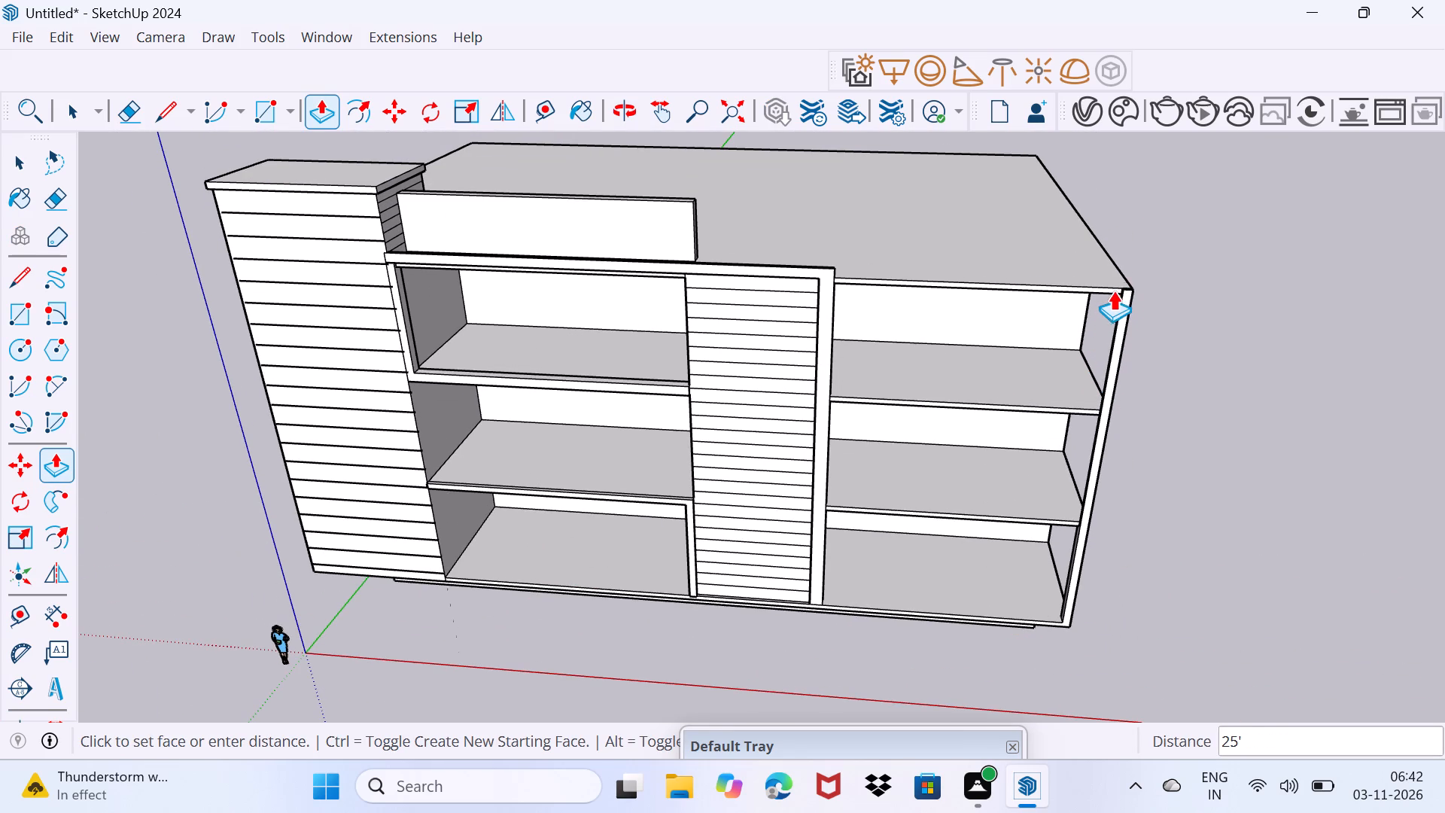
{"action": "scroll", "coordinate": [1106, 291], "scroll_direction": "up", "scroll_amount": 15}
{"action": "left_click", "coordinate": [1106, 283]}
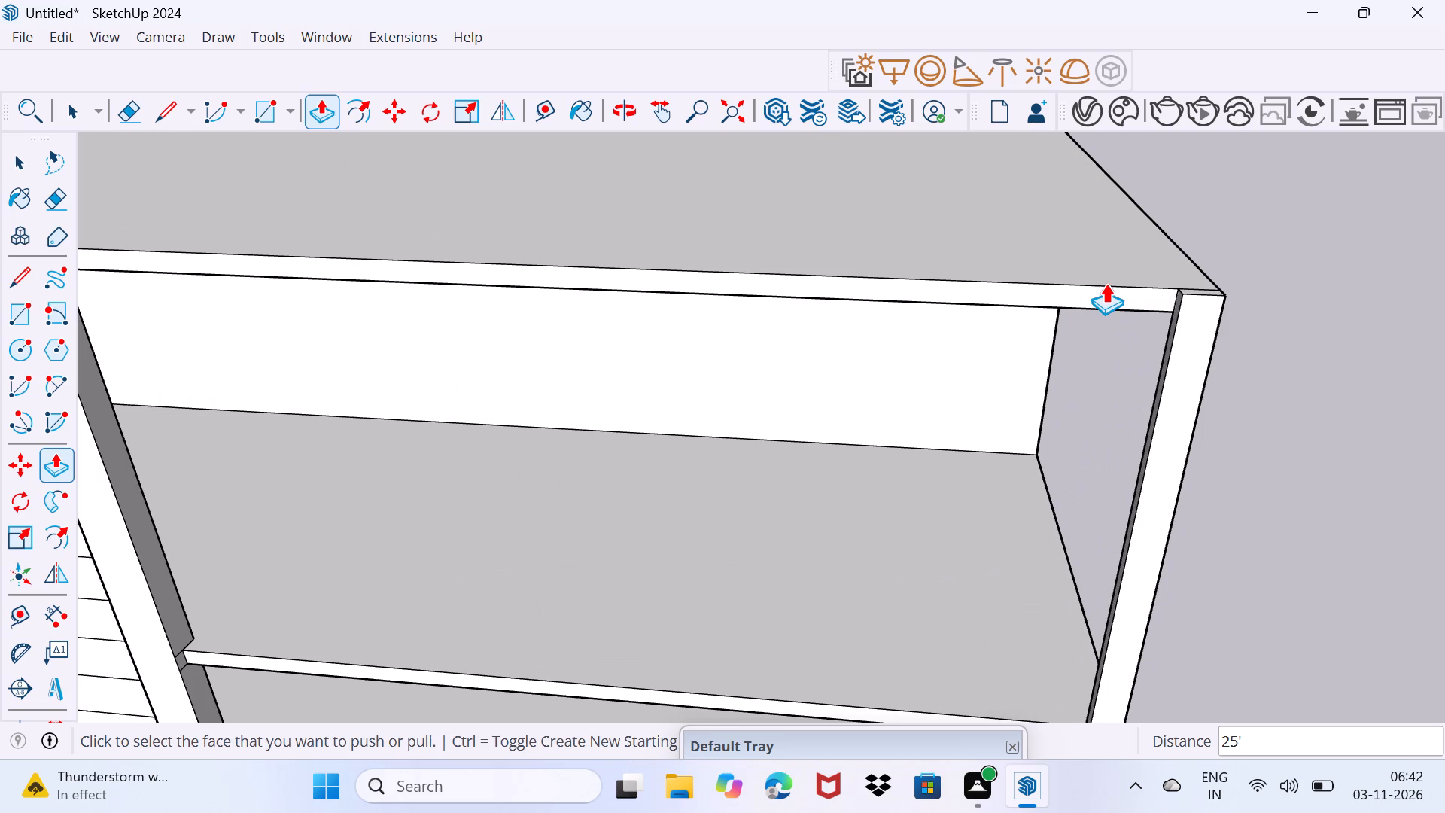
Pull the corner post's back face in the middle open storey out 1 7/16", flush with the post section below.
{"action": "key", "text": "space"}
{"action": "middle_click_drag", "start_coordinate": [1109, 390], "coordinate": [449, 129]}
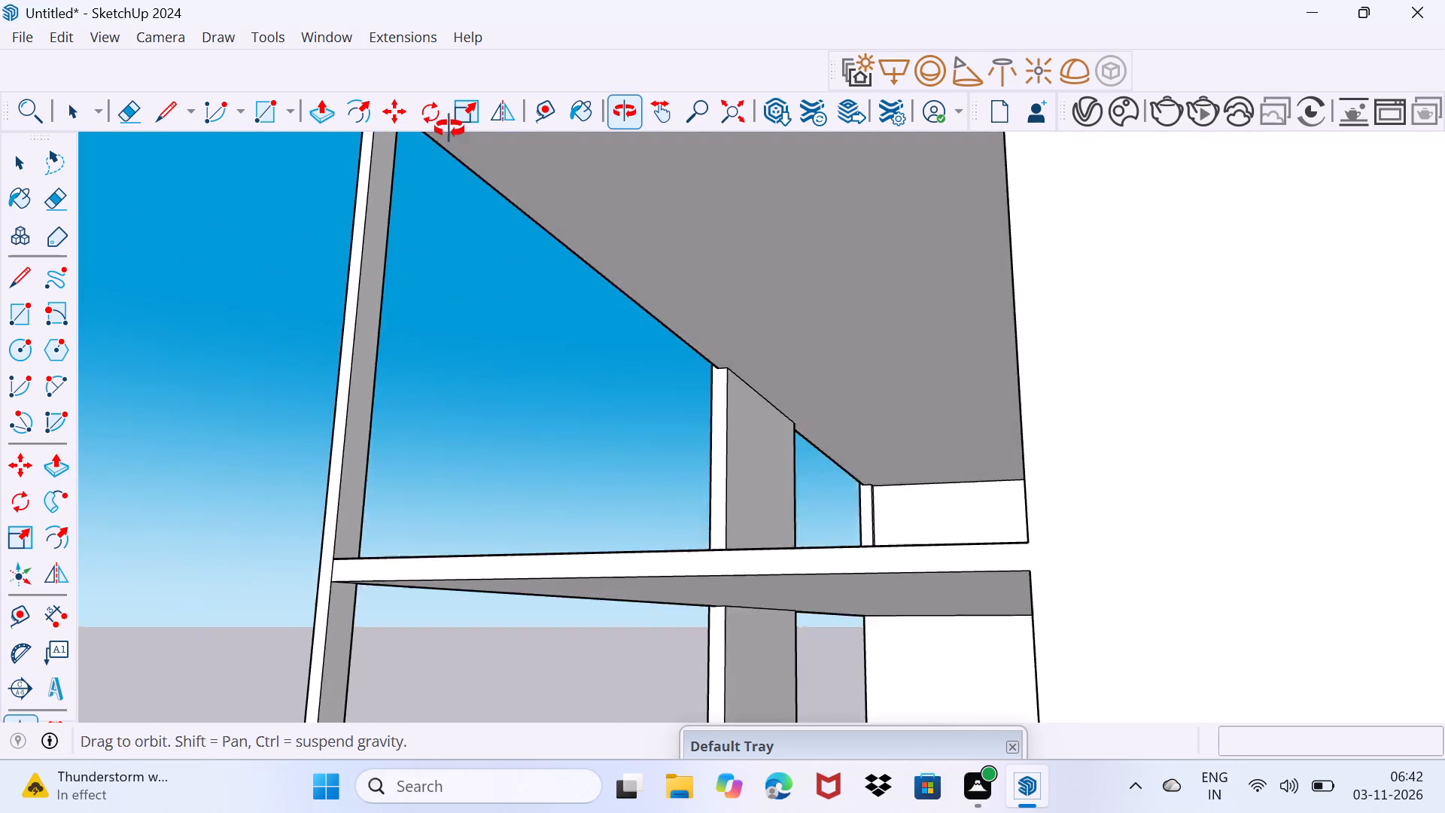
{"action": "middle_click_drag", "start_coordinate": [449, 129], "coordinate": [427, 152]}
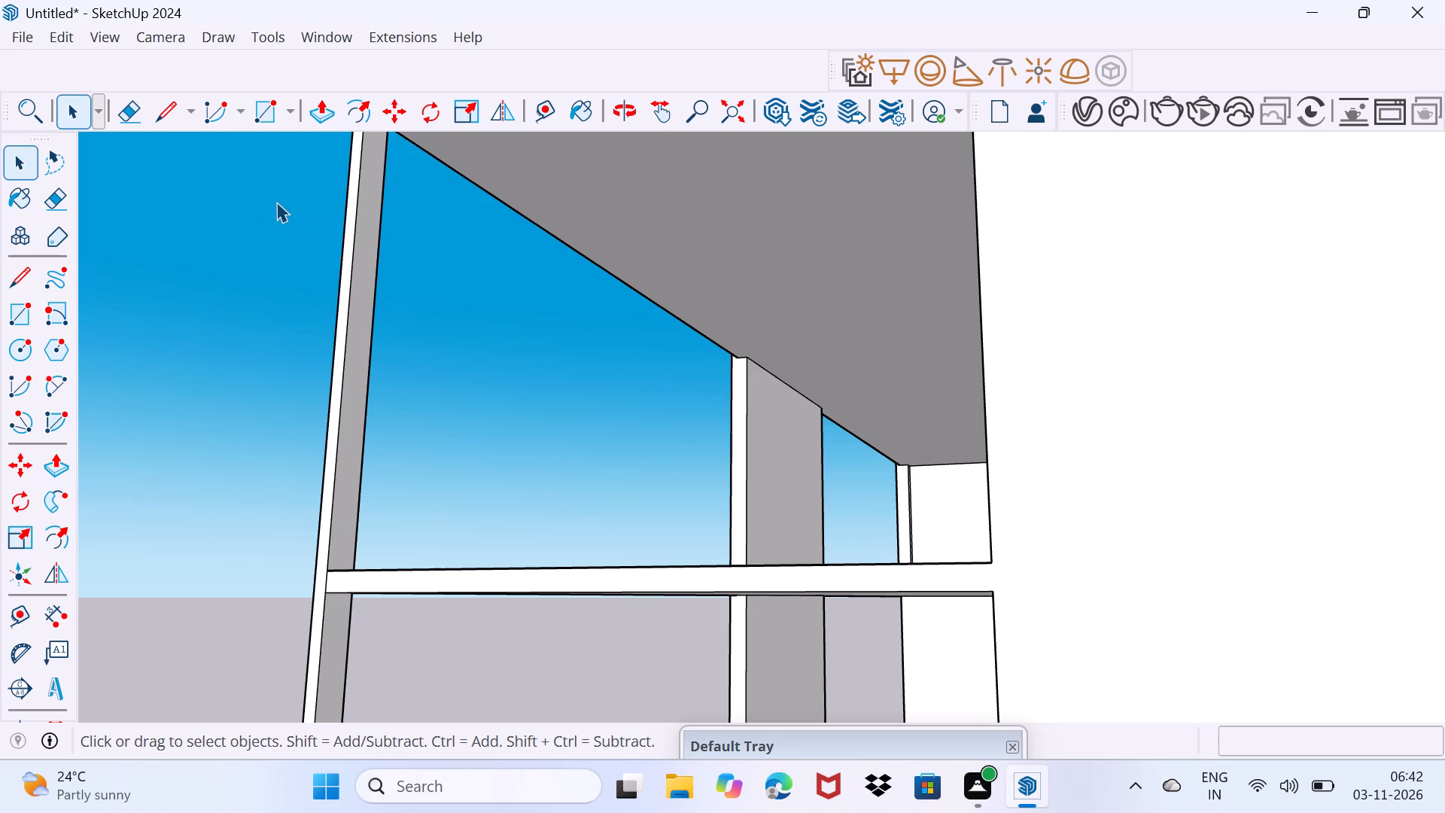
{"action": "scroll", "coordinate": [124, 300], "scroll_direction": "down", "scroll_amount": 3}
{"action": "scroll", "coordinate": [133, 237], "scroll_direction": "down", "scroll_amount": 9}
{"action": "middle_click_drag", "start_coordinate": [233, 388], "coordinate": [281, 422]}
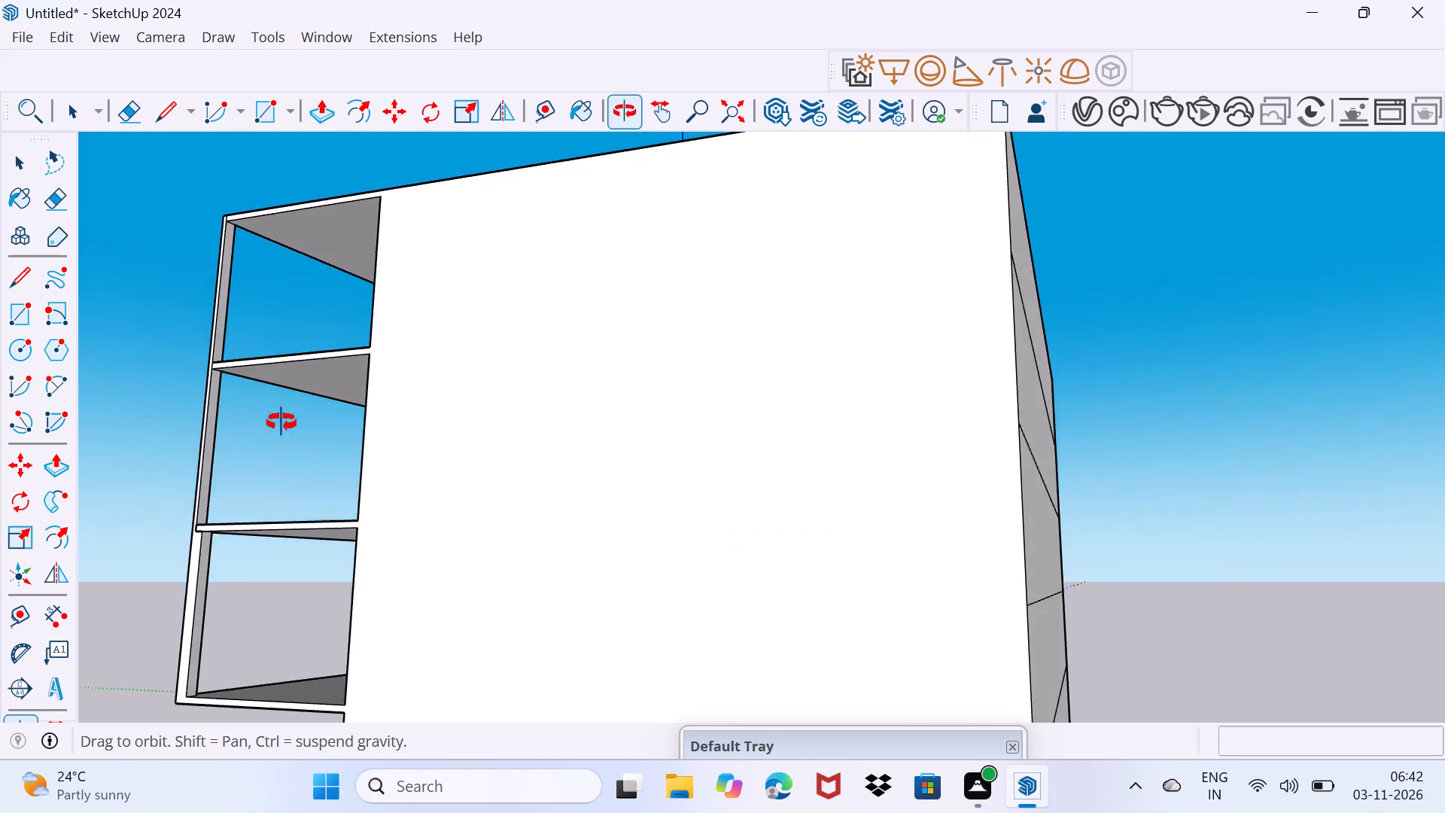
{"action": "middle_click_drag", "start_coordinate": [281, 422], "coordinate": [266, 409]}
{"action": "scroll", "coordinate": [154, 513], "scroll_direction": "up", "scroll_amount": 4}
{"action": "middle_click_drag", "start_coordinate": [197, 505], "coordinate": [146, 440]}
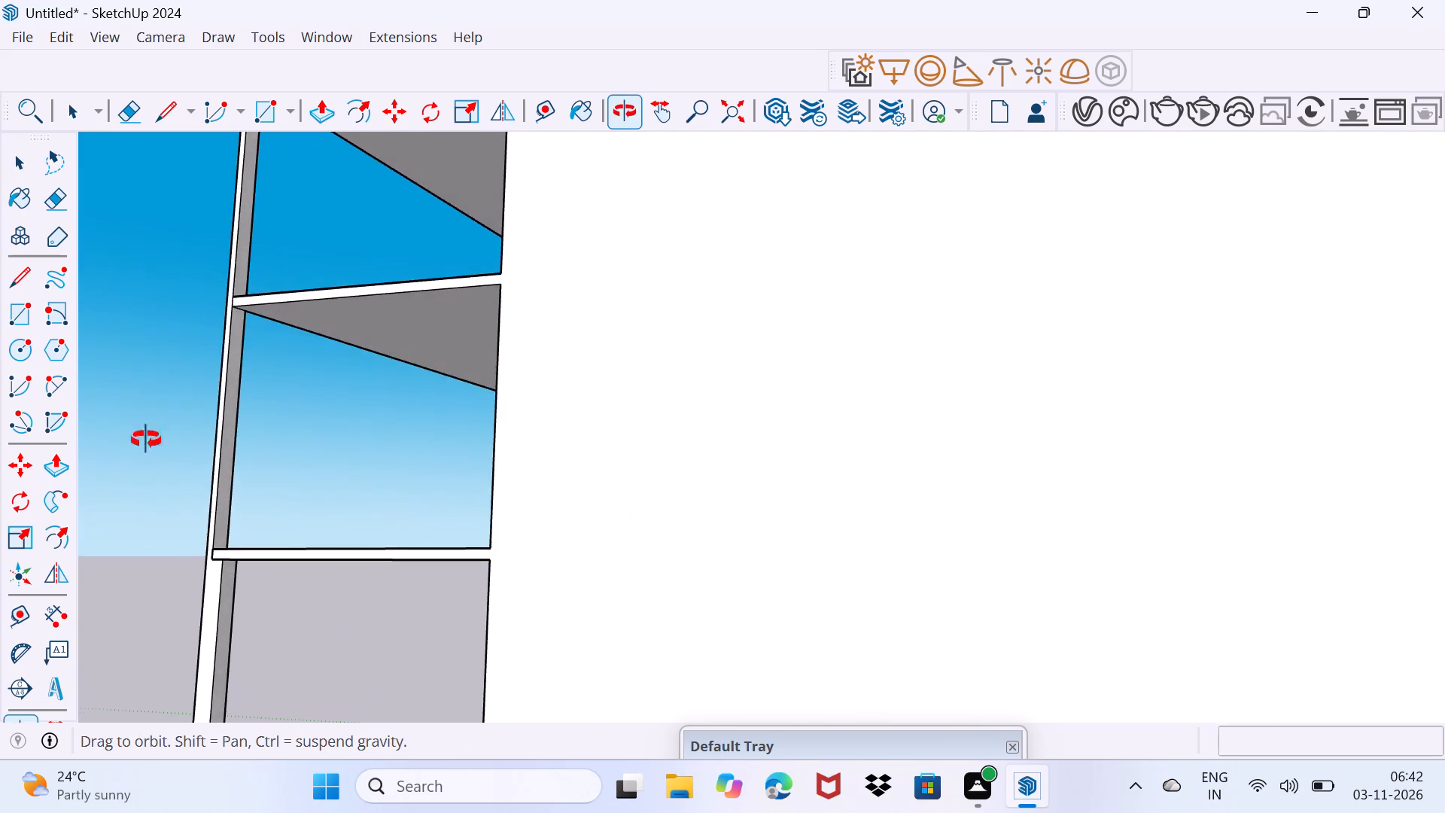
{"action": "middle_click_drag", "start_coordinate": [146, 440], "coordinate": [135, 418]}
{"action": "scroll", "coordinate": [205, 416], "scroll_direction": "up", "scroll_amount": 3}
{"action": "left_click", "coordinate": [223, 424]}
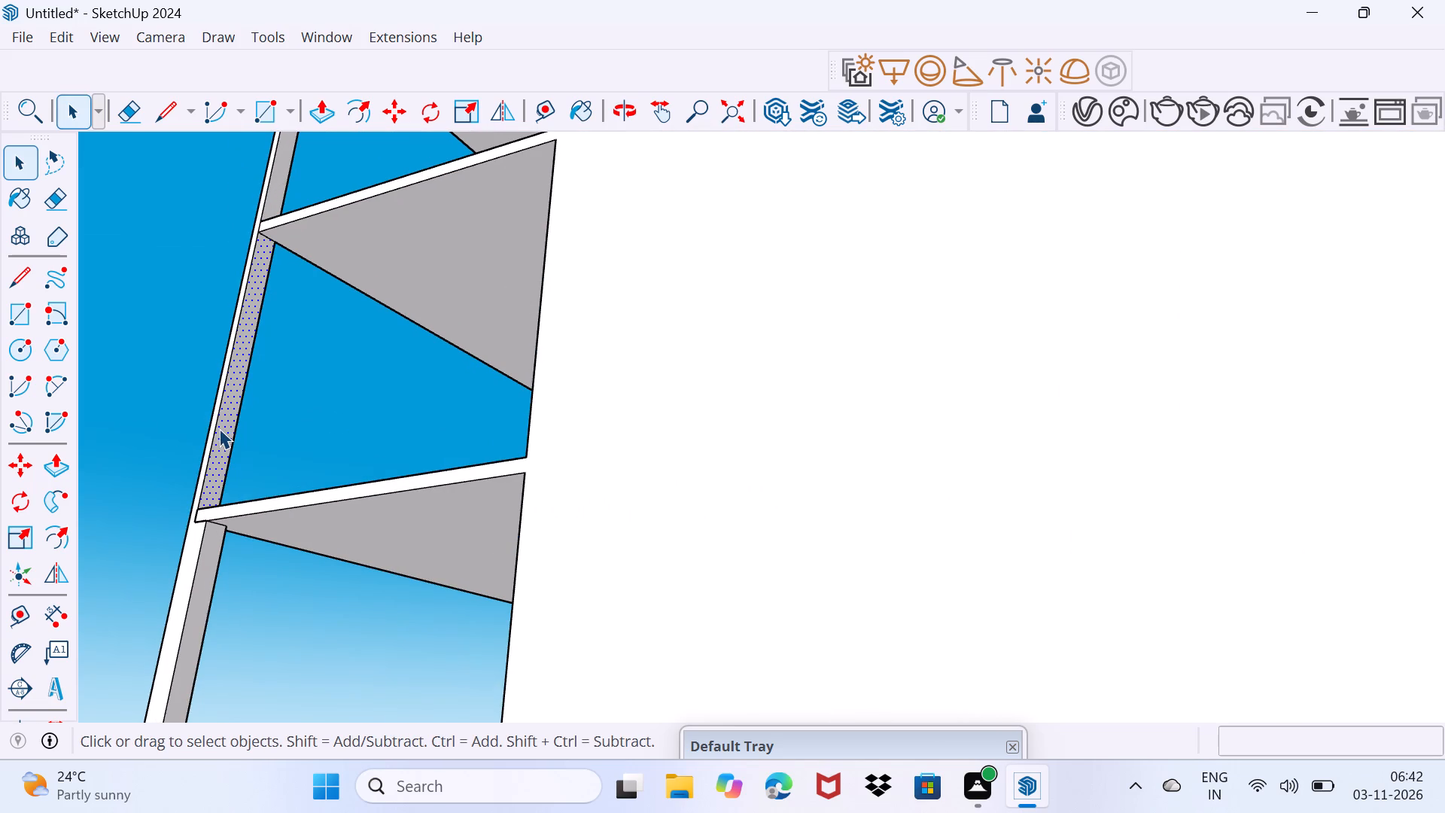
{"action": "key", "text": "p"}
{"action": "left_click", "coordinate": [222, 419]}
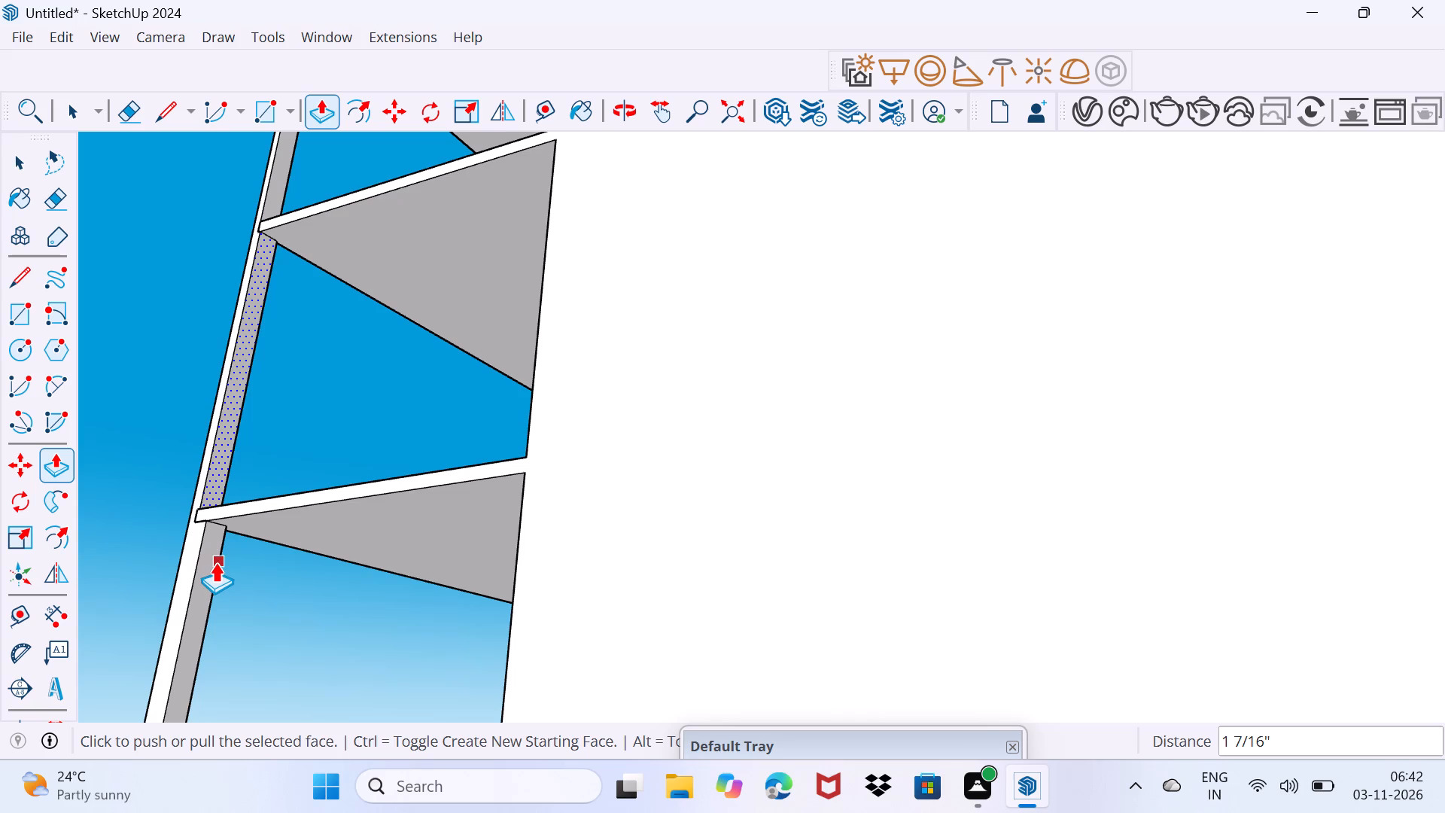
{"action": "left_click", "coordinate": [215, 562]}
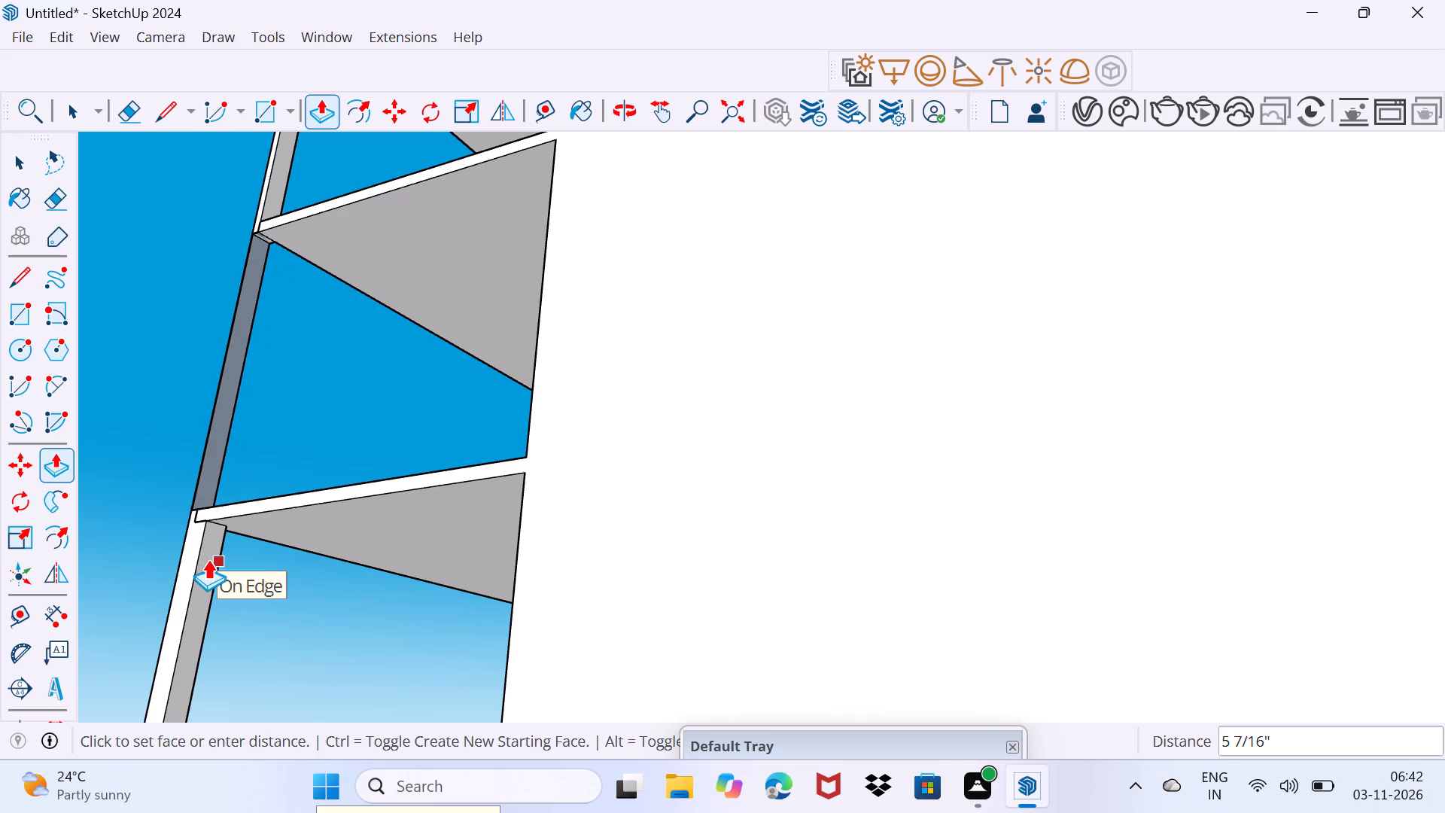
{"action": "left_click", "coordinate": [208, 537]}
{"action": "middle_click_drag", "start_coordinate": [238, 235], "coordinate": [254, 285]}
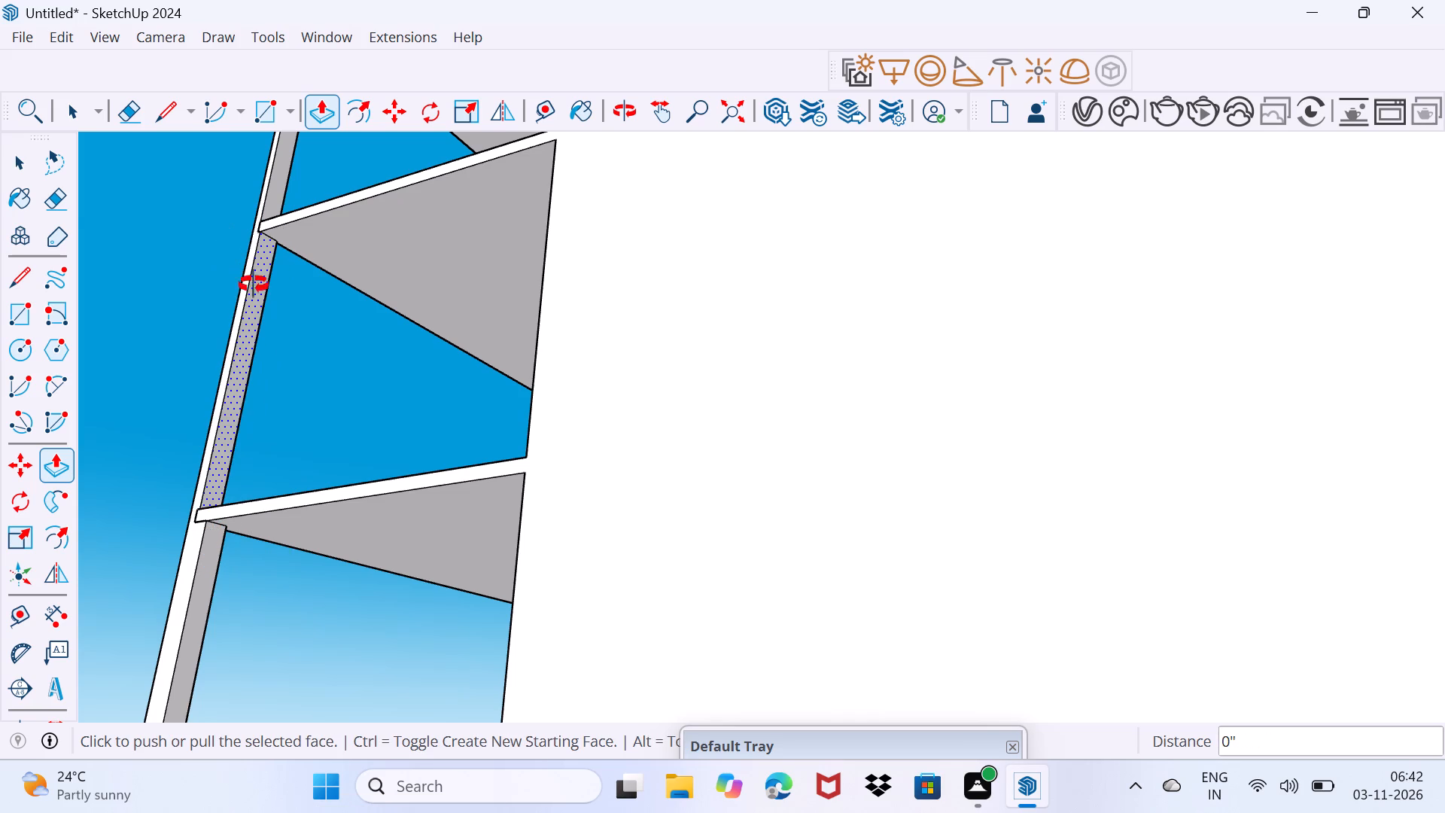
{"action": "middle_click_drag", "start_coordinate": [254, 285], "coordinate": [284, 333]}
{"action": "key", "text": "Escape"}
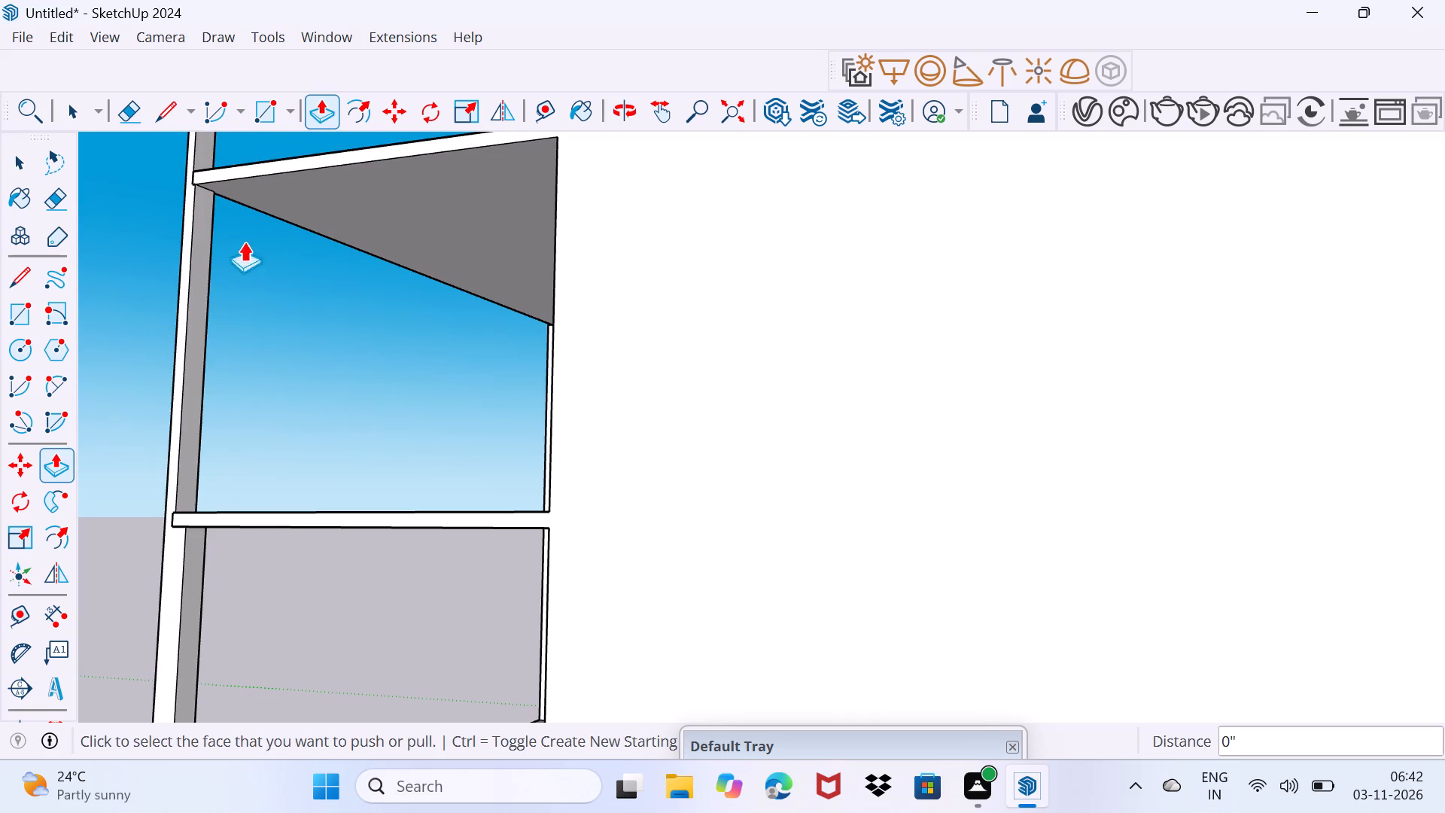
Pull the corner post's back face in the top open storey out 1 7/16", flush with the section below.
{"action": "middle_click_drag", "start_coordinate": [244, 221], "coordinate": [357, 410], "text": "shift"}
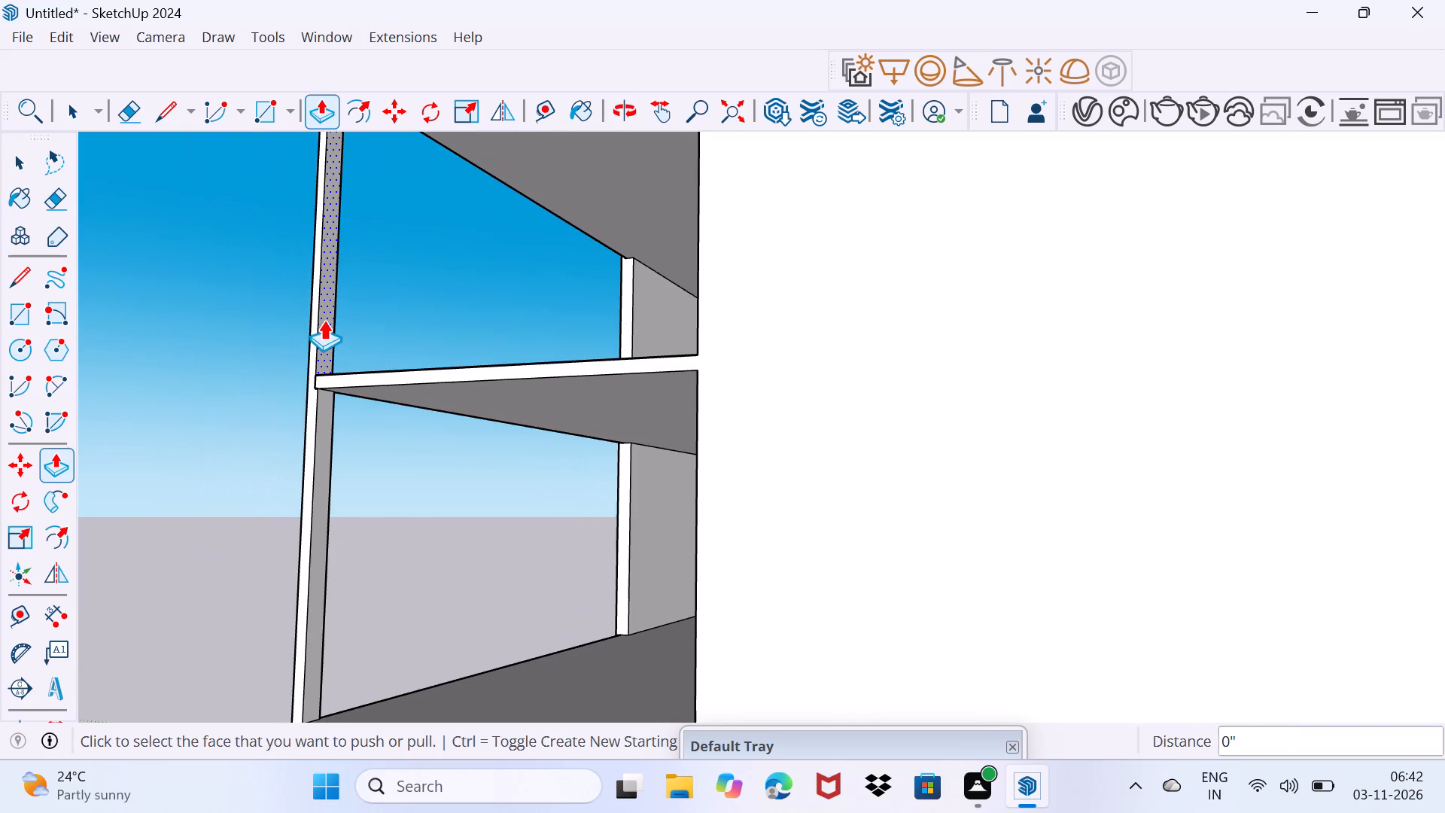
{"action": "left_click", "coordinate": [324, 318]}
{"action": "left_click", "coordinate": [316, 404]}
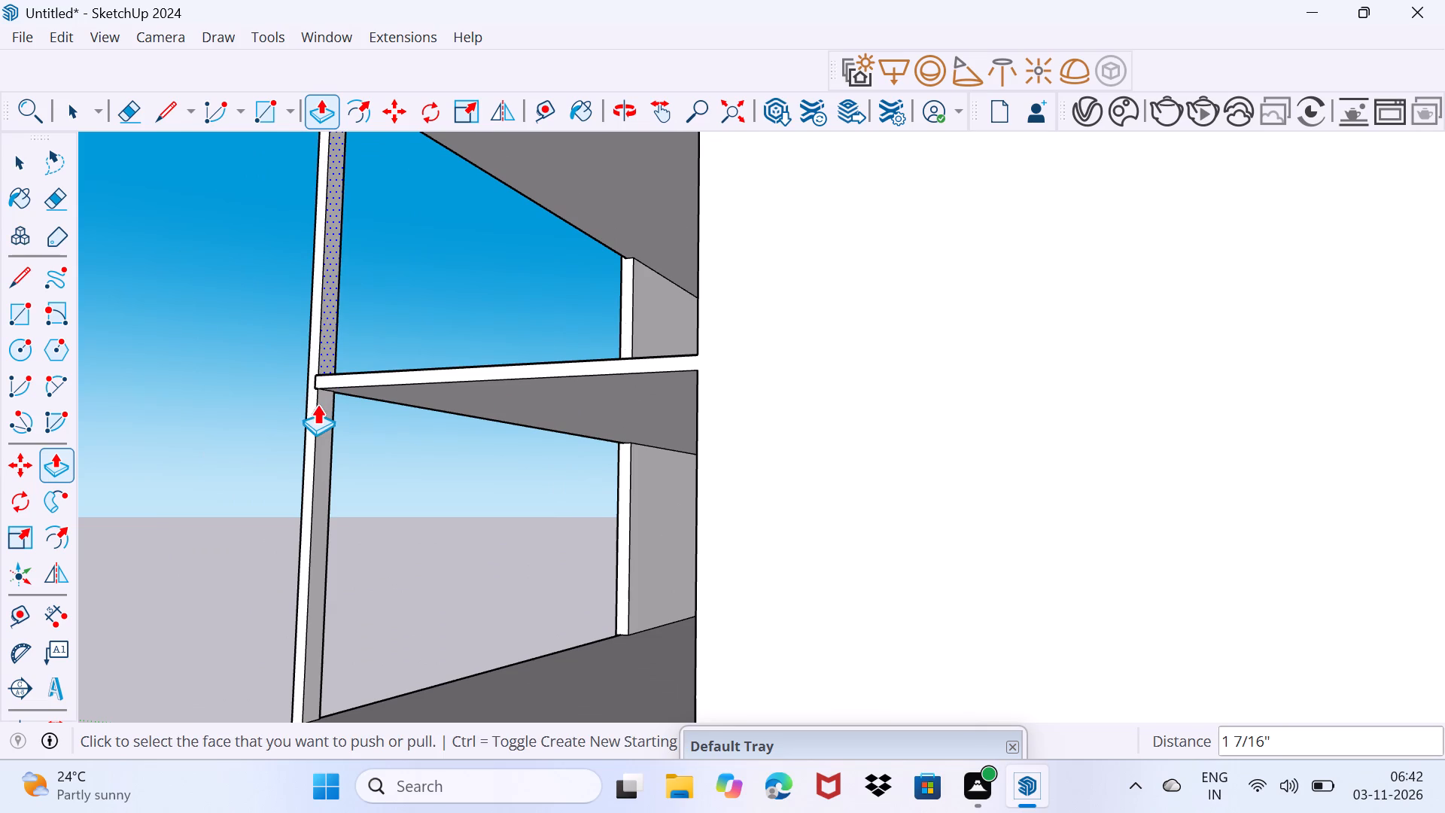
{"action": "key", "text": "space"}
Enclose the building's open side with a 37' 6" by 15' 4" rectangle from the top outer corner to the lowest projecting slab.
{"action": "left_click_drag", "start_coordinate": [321, 399], "coordinate": [373, 376]}
{"action": "middle_click_drag", "start_coordinate": [352, 366], "coordinate": [587, 351]}
{"action": "scroll", "coordinate": [587, 352], "scroll_direction": "down", "scroll_amount": 3}
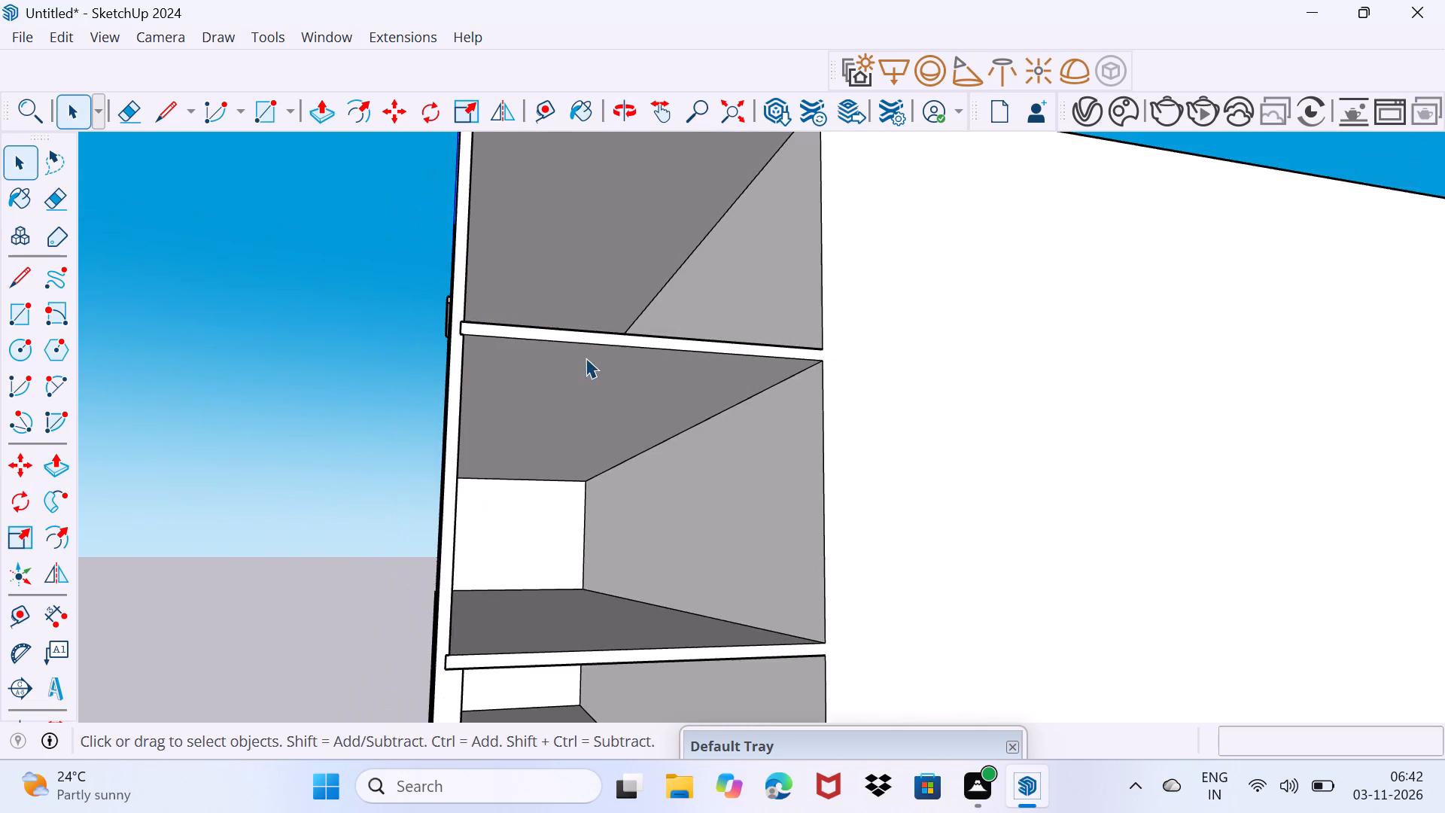
{"action": "scroll", "coordinate": [586, 358], "scroll_direction": "down", "scroll_amount": 3}
{"action": "scroll", "coordinate": [656, 217], "scroll_direction": "down", "scroll_amount": 4}
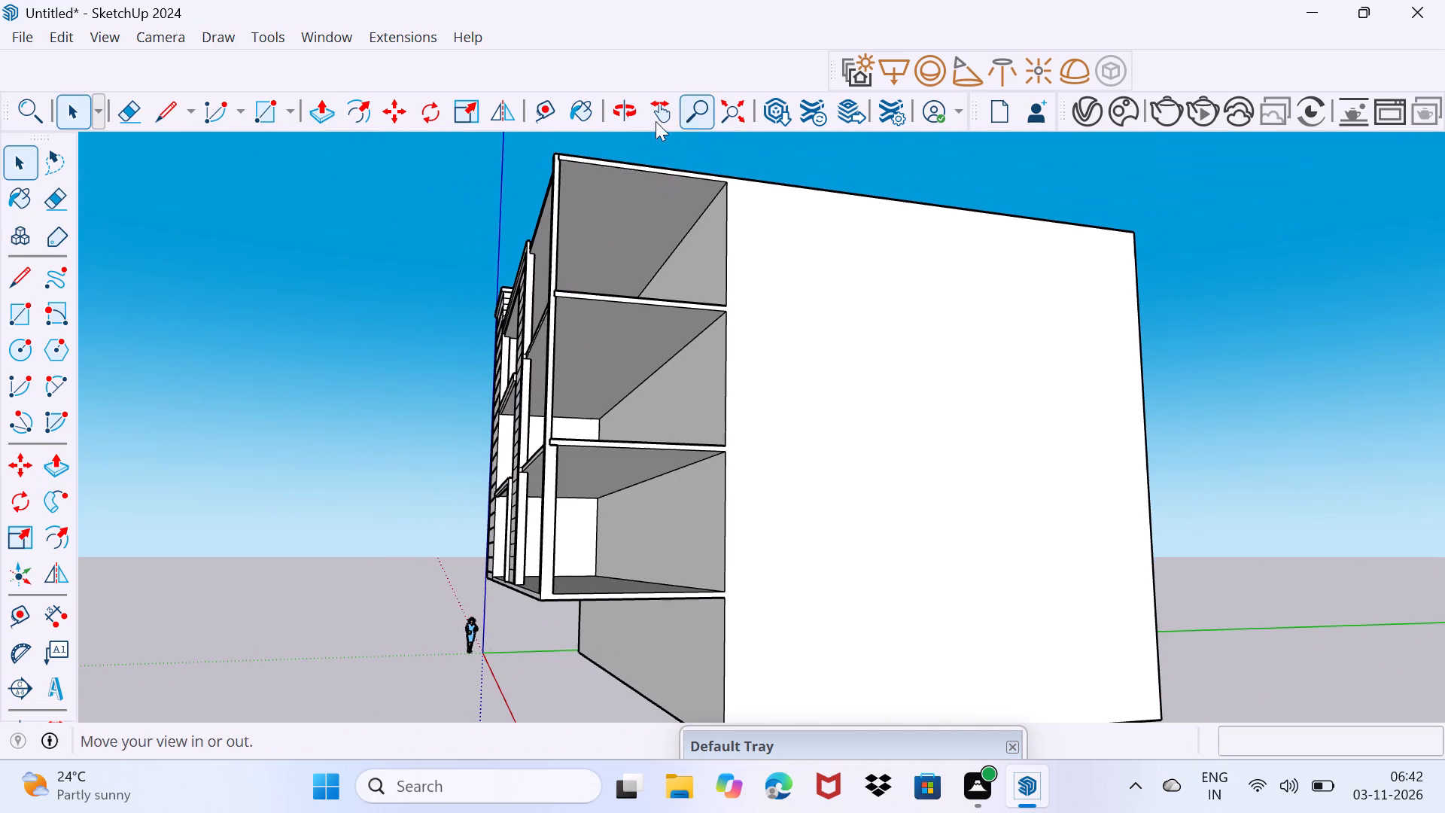
{"action": "scroll", "coordinate": [591, 436], "scroll_direction": "up", "scroll_amount": 1}
{"action": "middle_click_drag", "start_coordinate": [589, 417], "coordinate": [555, 467]}
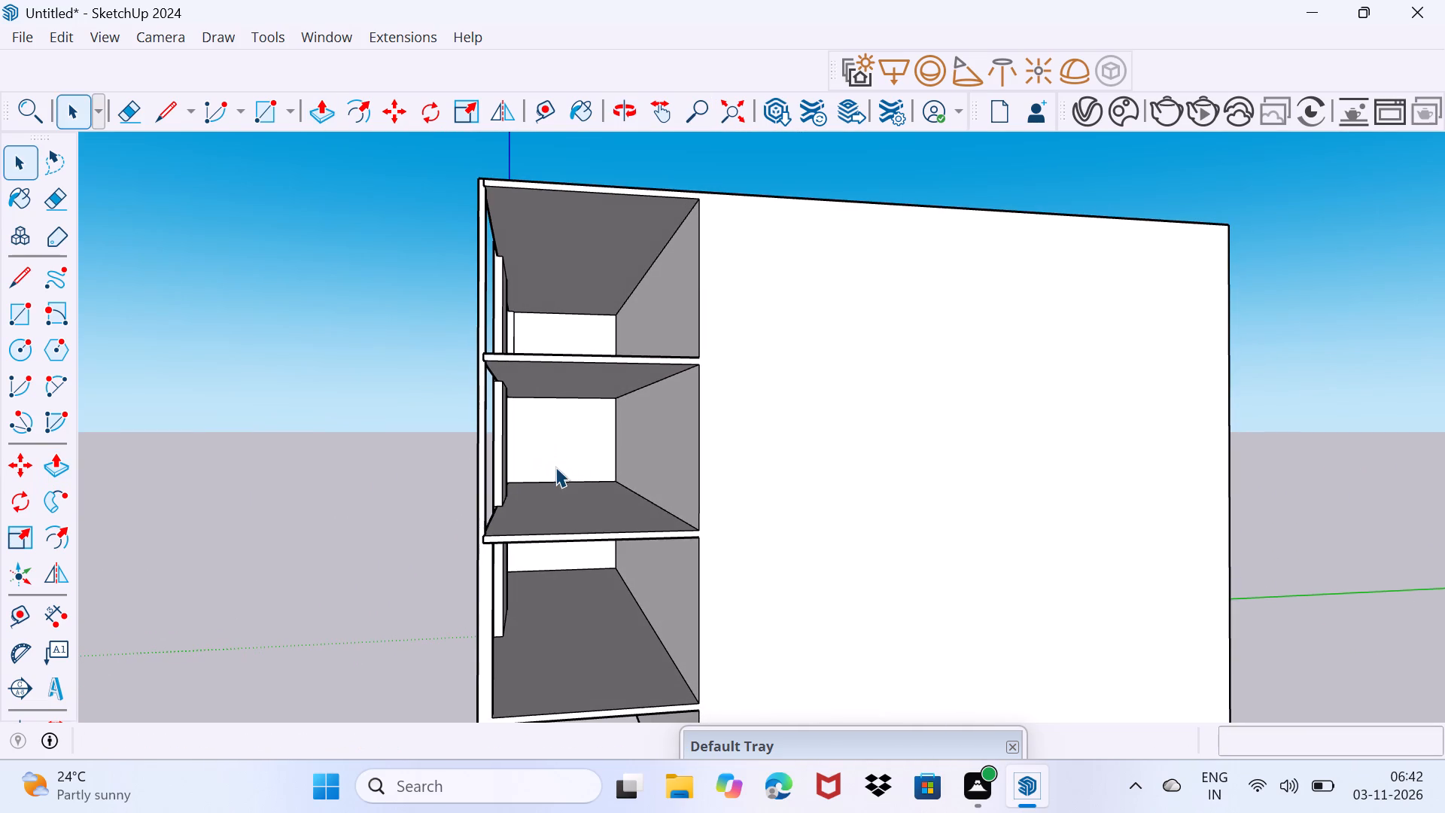
{"action": "key", "text": "r"}
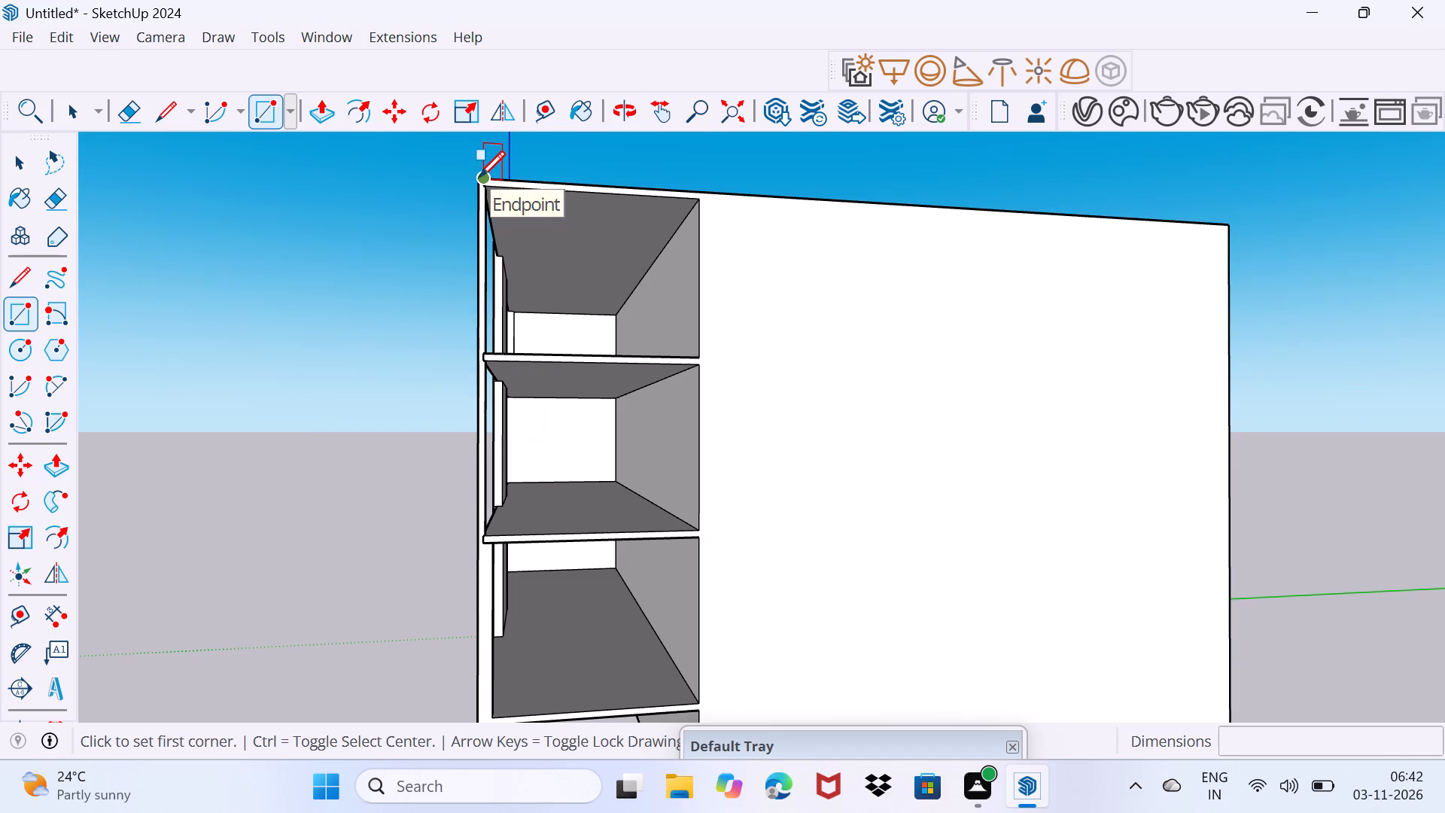
{"action": "left_click", "coordinate": [475, 177]}
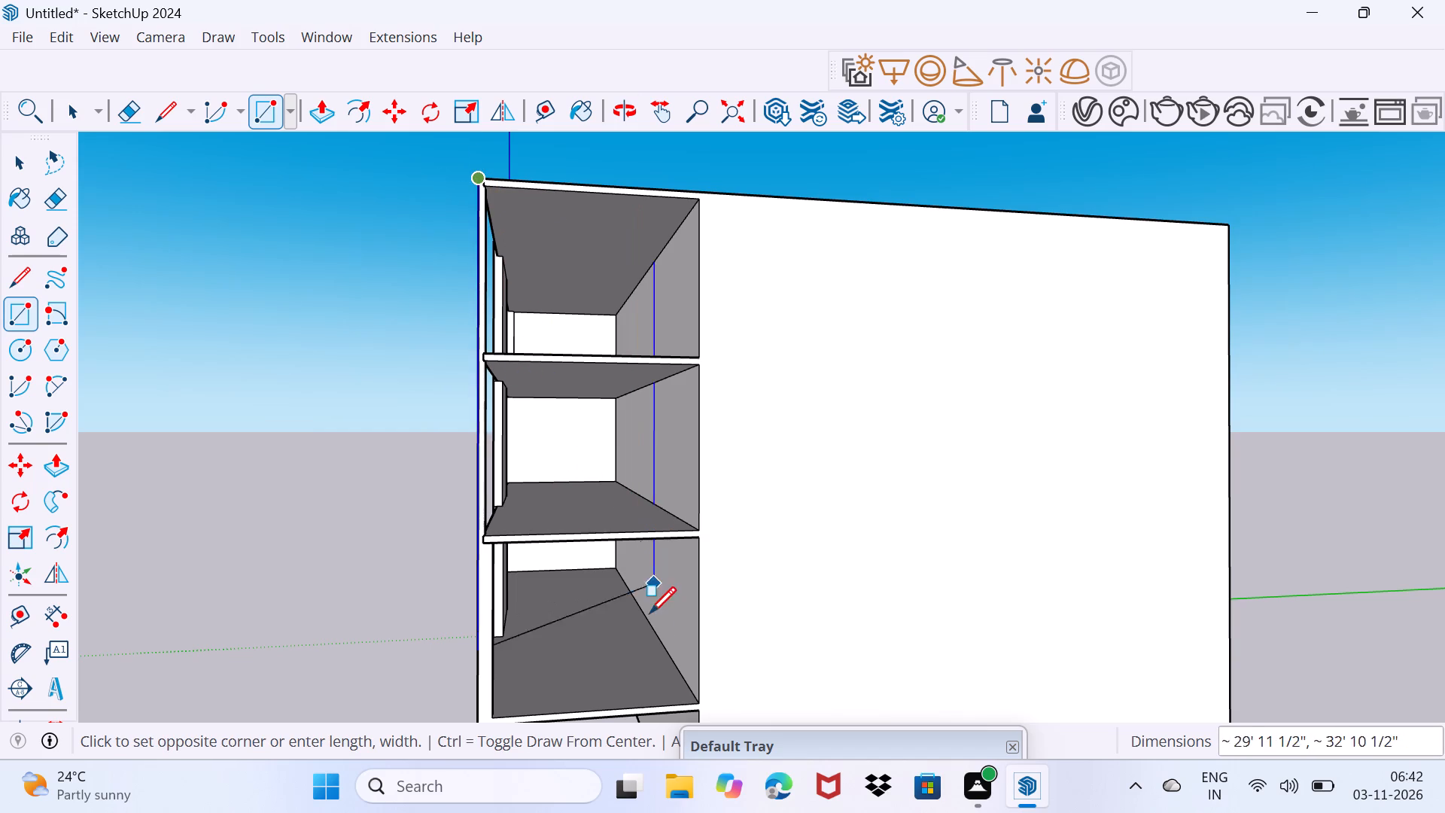
{"action": "left_click", "coordinate": [701, 714]}
Draw a short vertical line across the front edge of each of the two intermediate slabs, near the outer corner post.
{"action": "middle_click_drag", "start_coordinate": [620, 656], "coordinate": [1250, 732]}
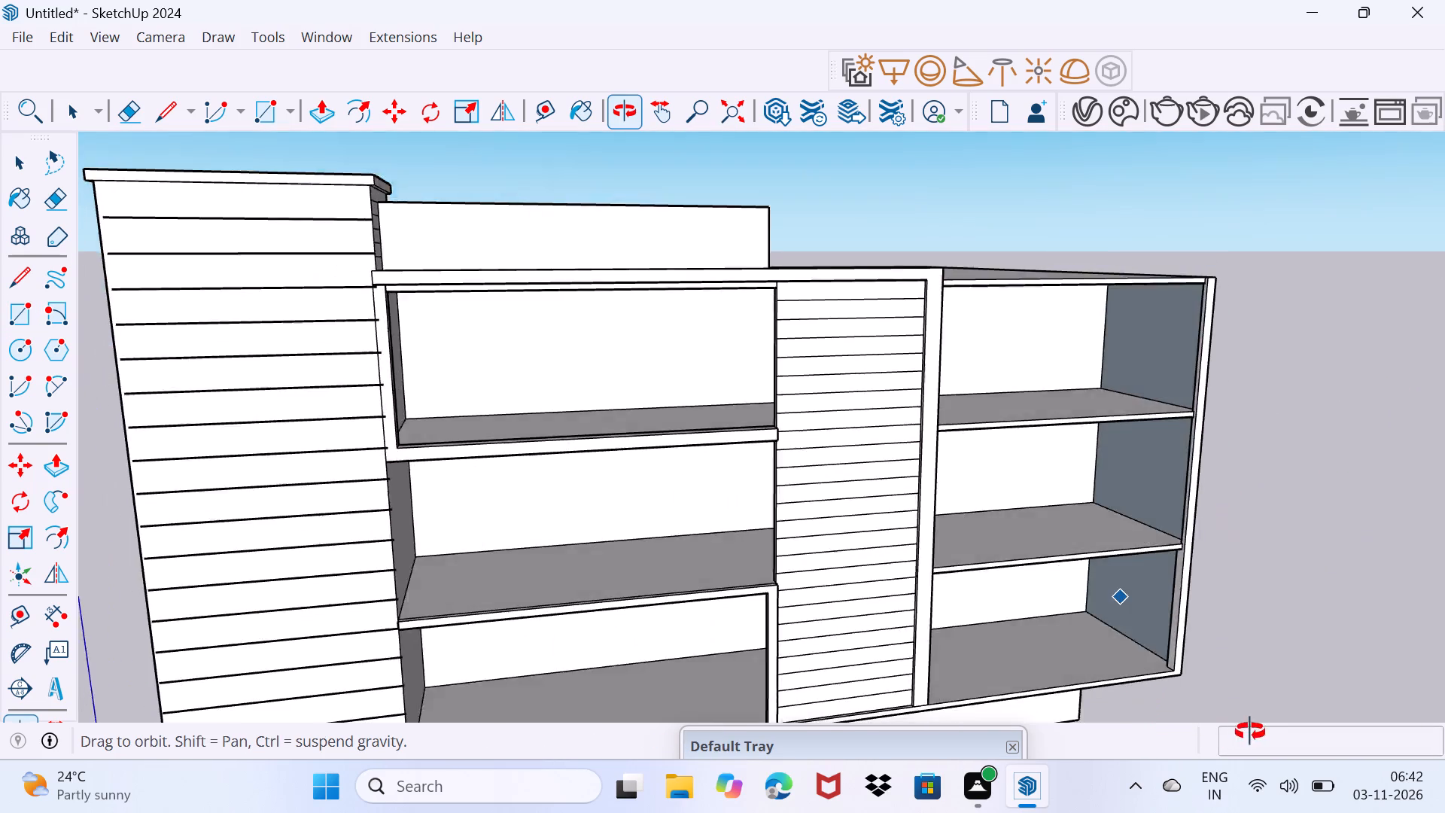
{"action": "middle_click_drag", "start_coordinate": [1250, 732], "coordinate": [1221, 680]}
{"action": "key", "text": "space"}
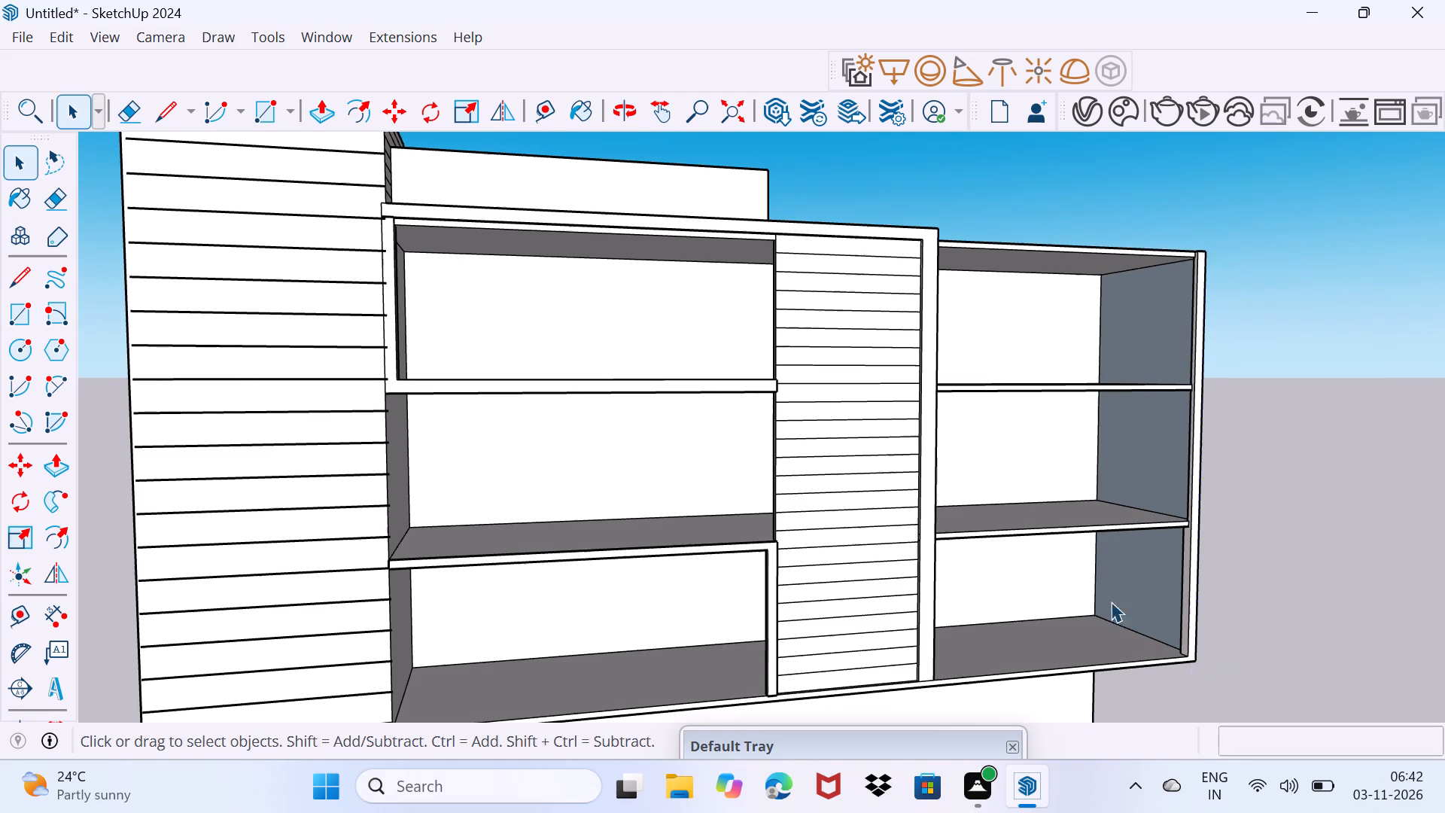
{"action": "middle_click_drag", "start_coordinate": [1106, 598], "coordinate": [1081, 570]}
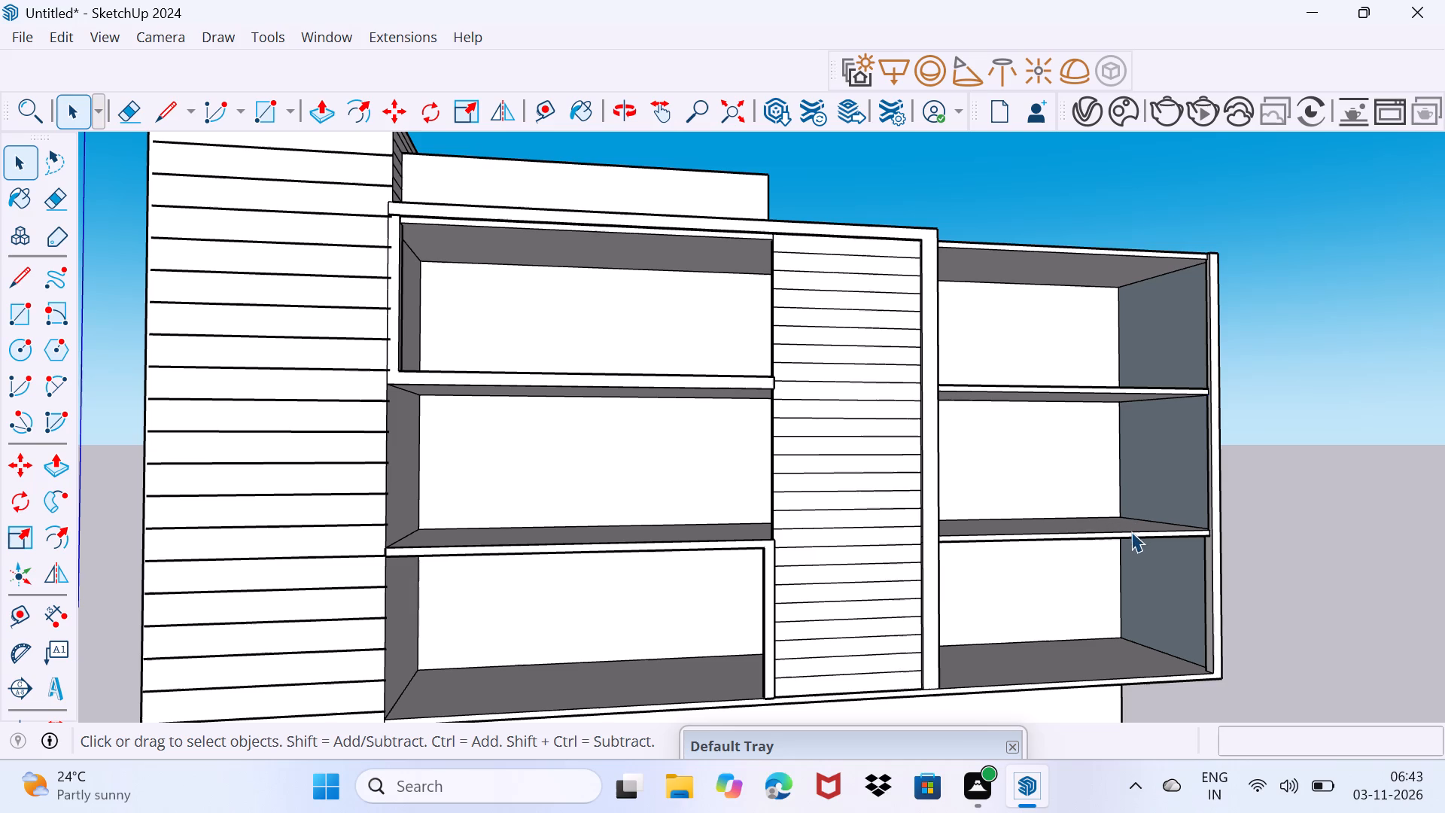
{"action": "middle_click_drag", "start_coordinate": [1107, 528], "coordinate": [1069, 543]}
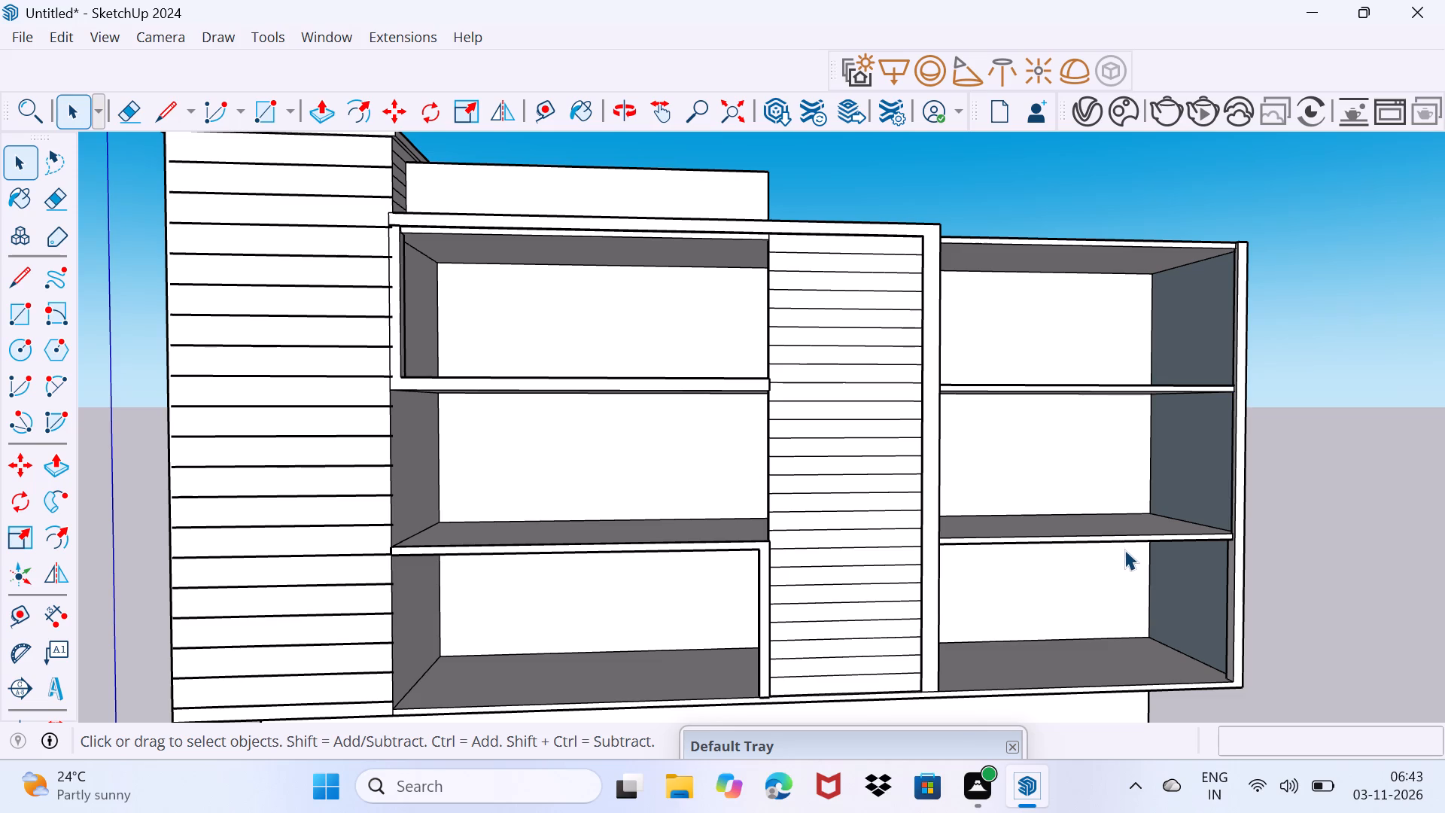
{"action": "key", "text": "l"}
{"action": "scroll", "coordinate": [1137, 540], "scroll_direction": "up", "scroll_amount": 2}
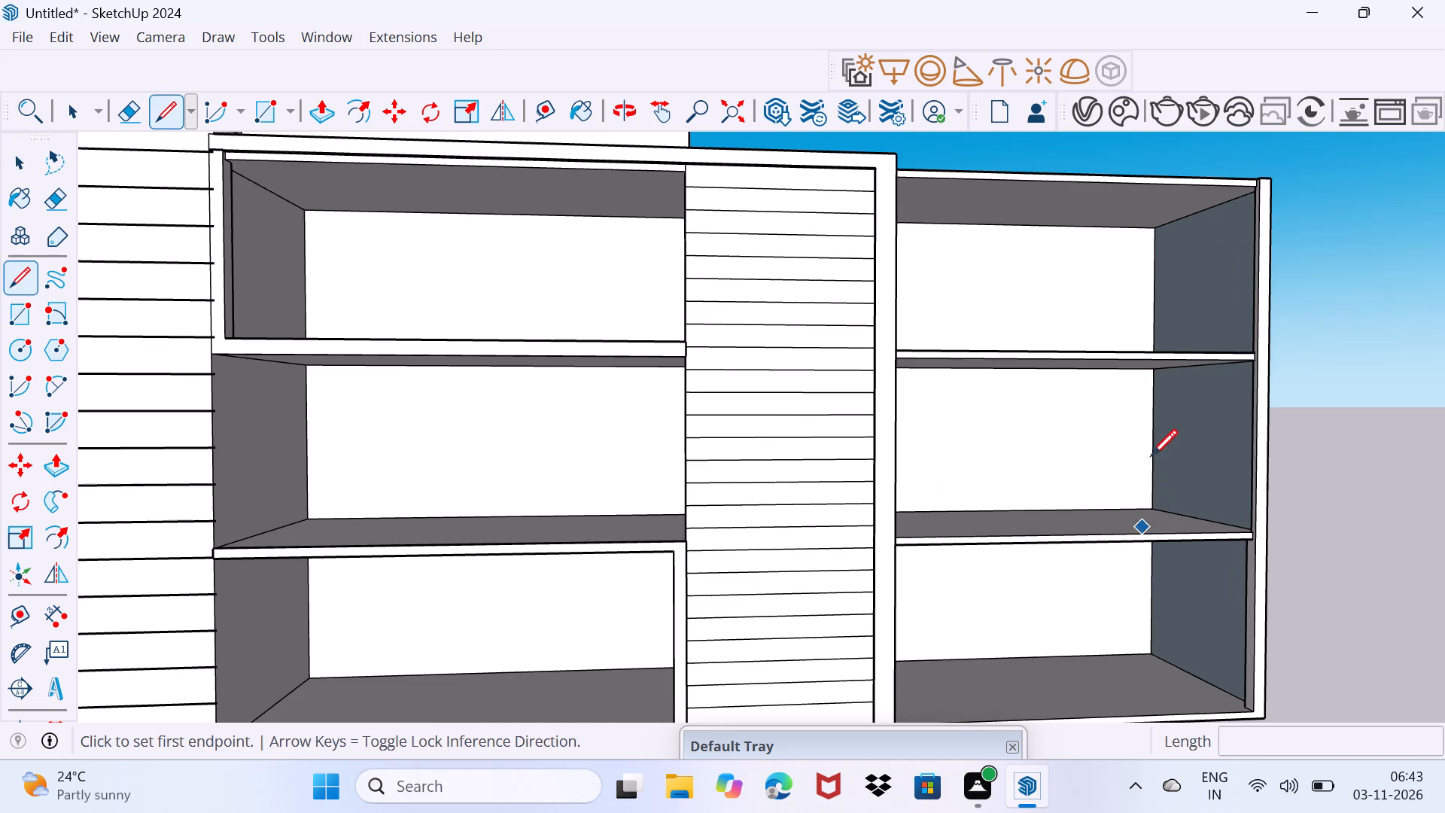
{"action": "scroll", "coordinate": [1174, 351], "scroll_direction": "up", "scroll_amount": 9}
{"action": "left_click", "coordinate": [1179, 349]}
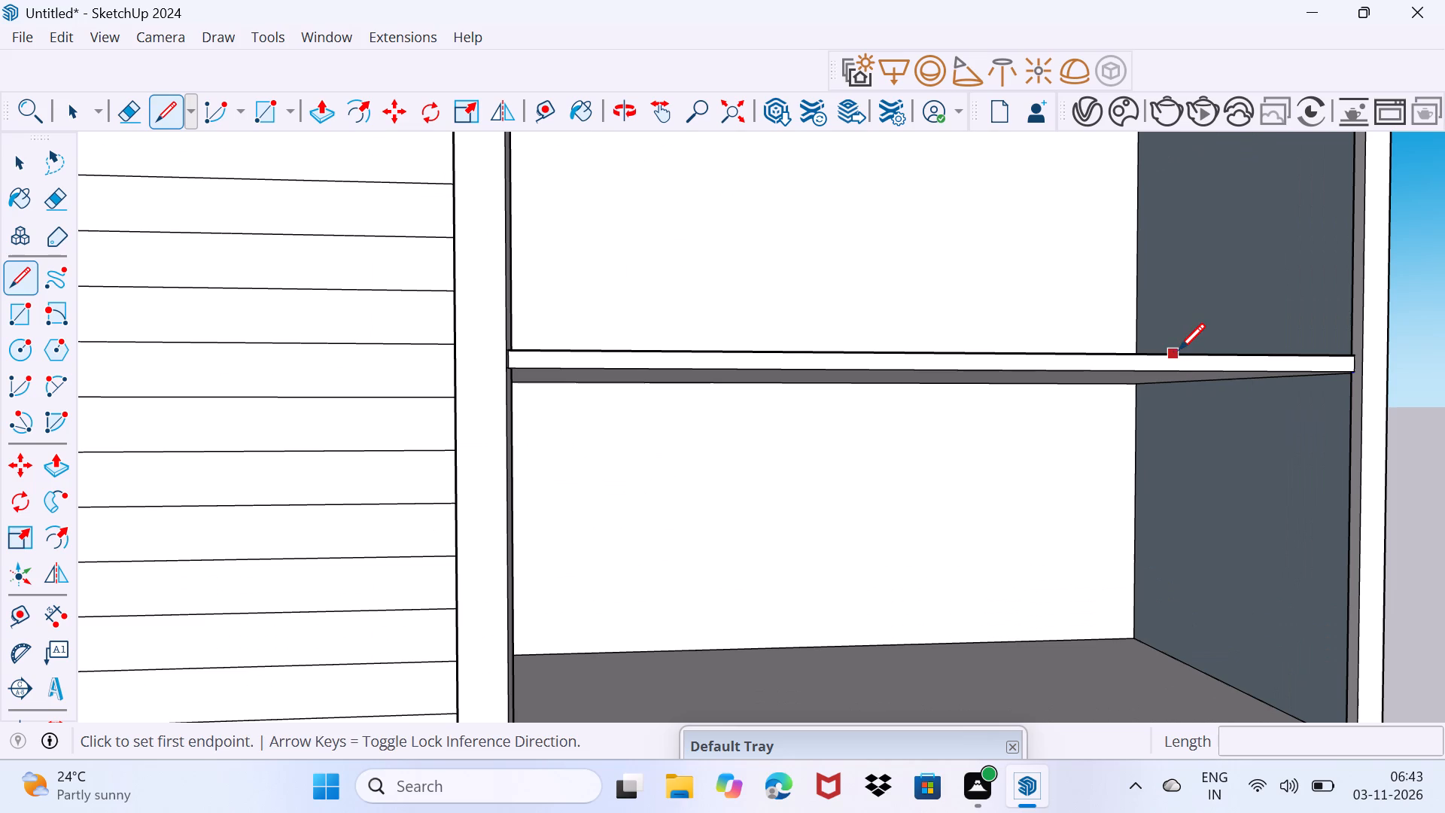
{"action": "left_click", "coordinate": [1179, 372]}
{"action": "scroll", "coordinate": [1178, 384], "scroll_direction": "down", "scroll_amount": 4}
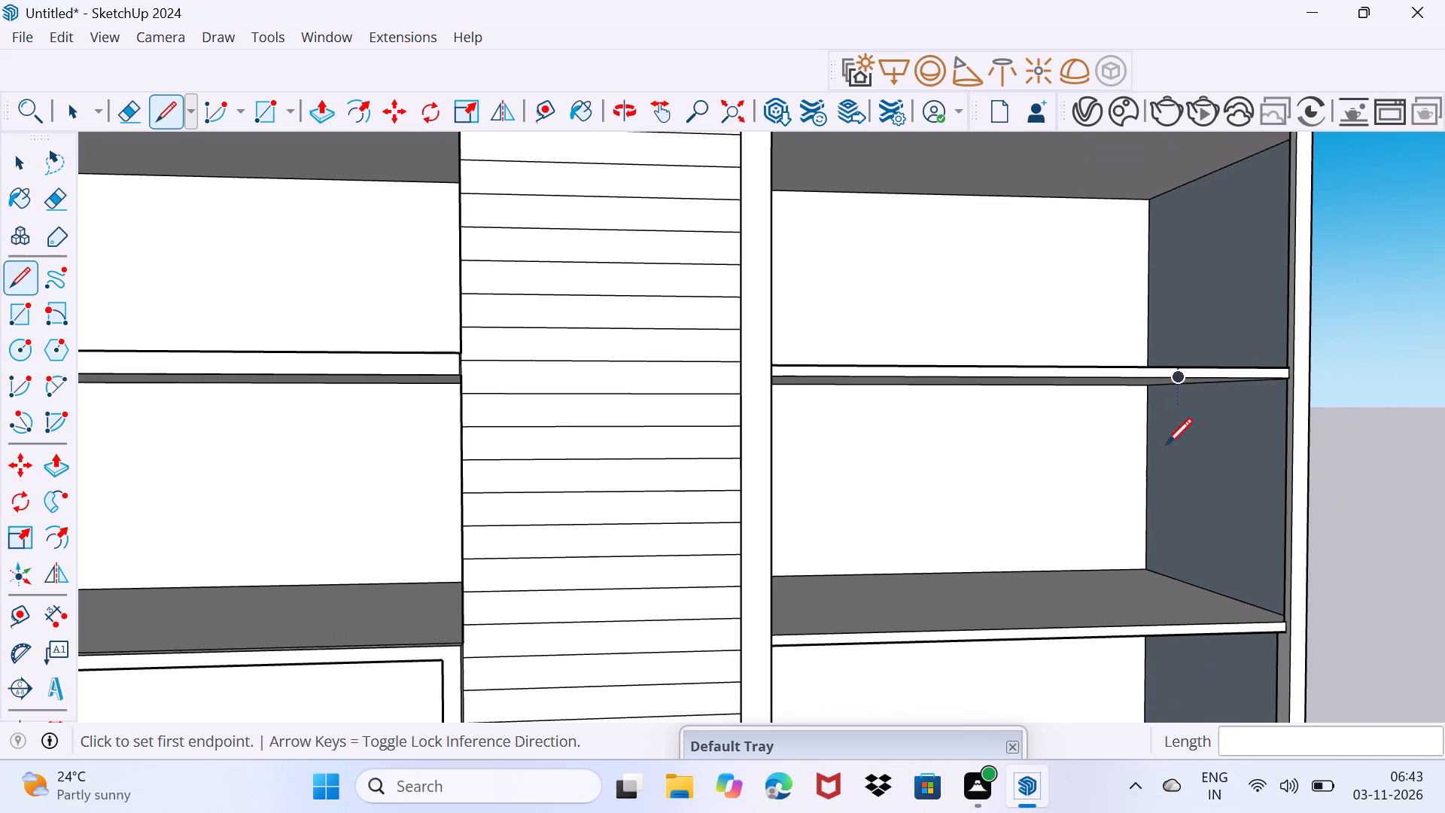
{"action": "left_click", "coordinate": [1172, 628]}
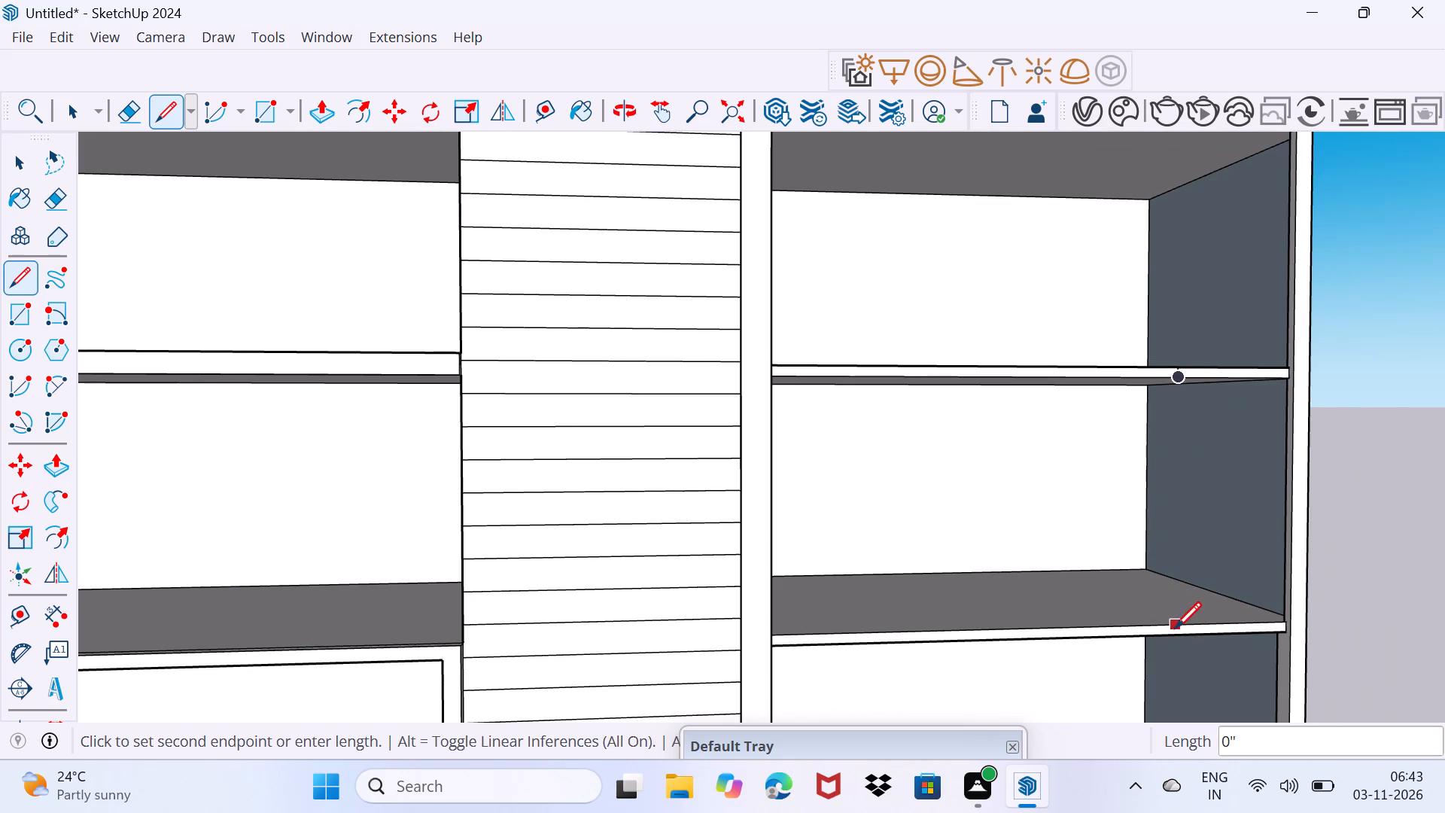
{"action": "left_click", "coordinate": [1176, 636]}
{"action": "key", "text": "space"}
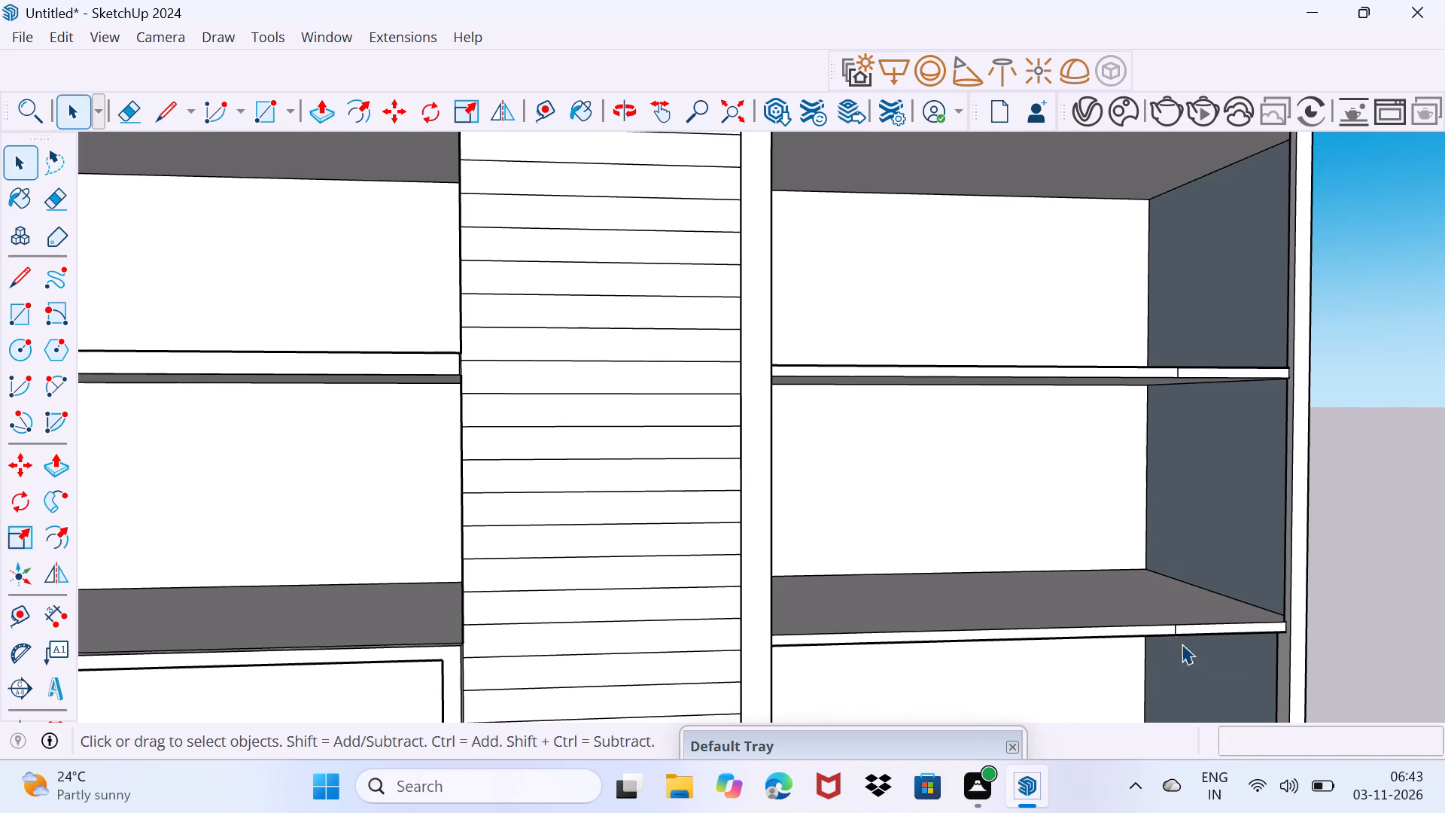
Push the front-edge sections beside the outer corner post back 1' 5" on both intermediate slabs.
{"action": "scroll", "coordinate": [1196, 647], "scroll_direction": "up", "scroll_amount": 8}
{"action": "left_click", "coordinate": [1205, 596]}
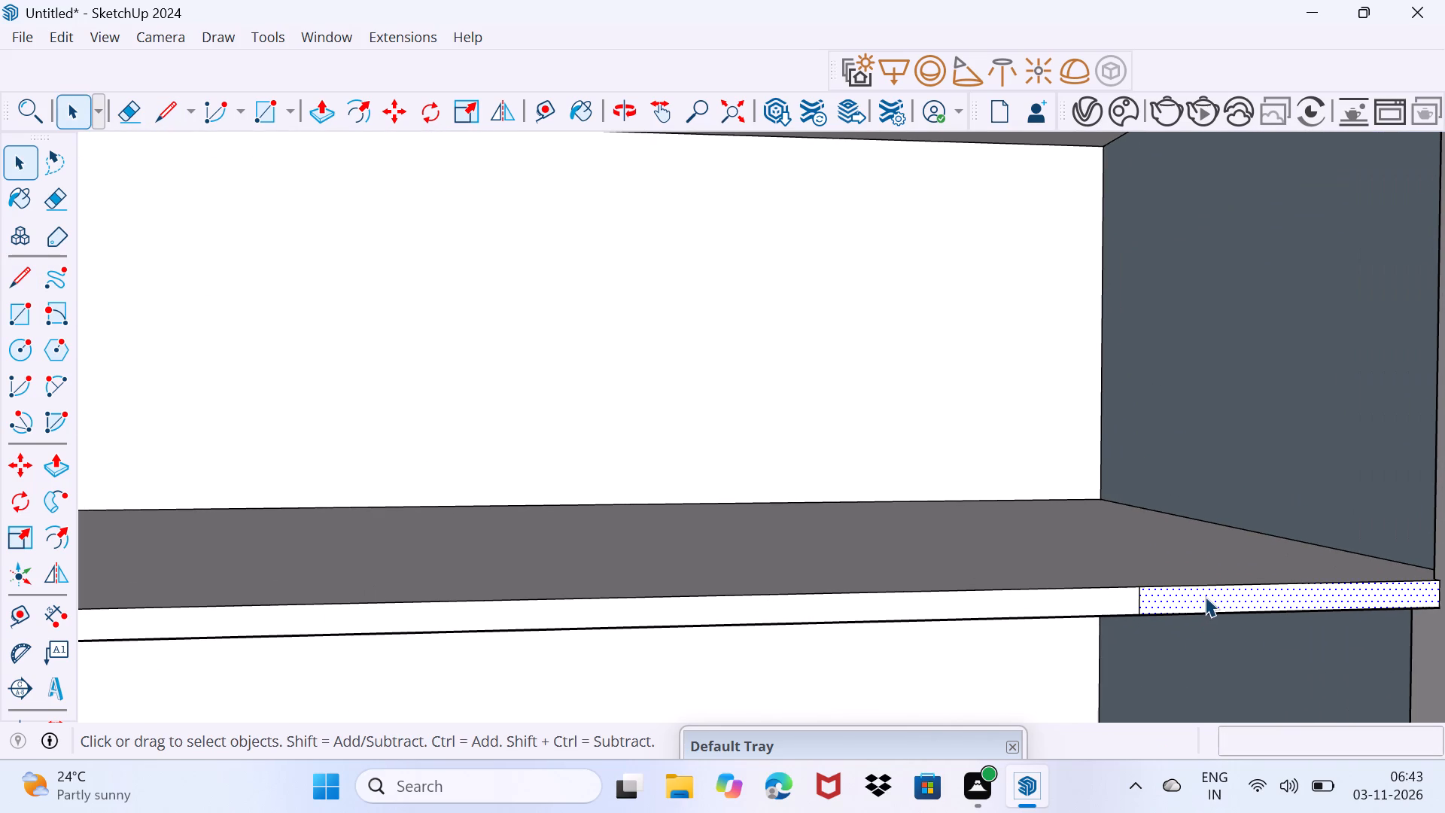
{"action": "key", "text": "p"}
{"action": "left_click", "coordinate": [1205, 596]}
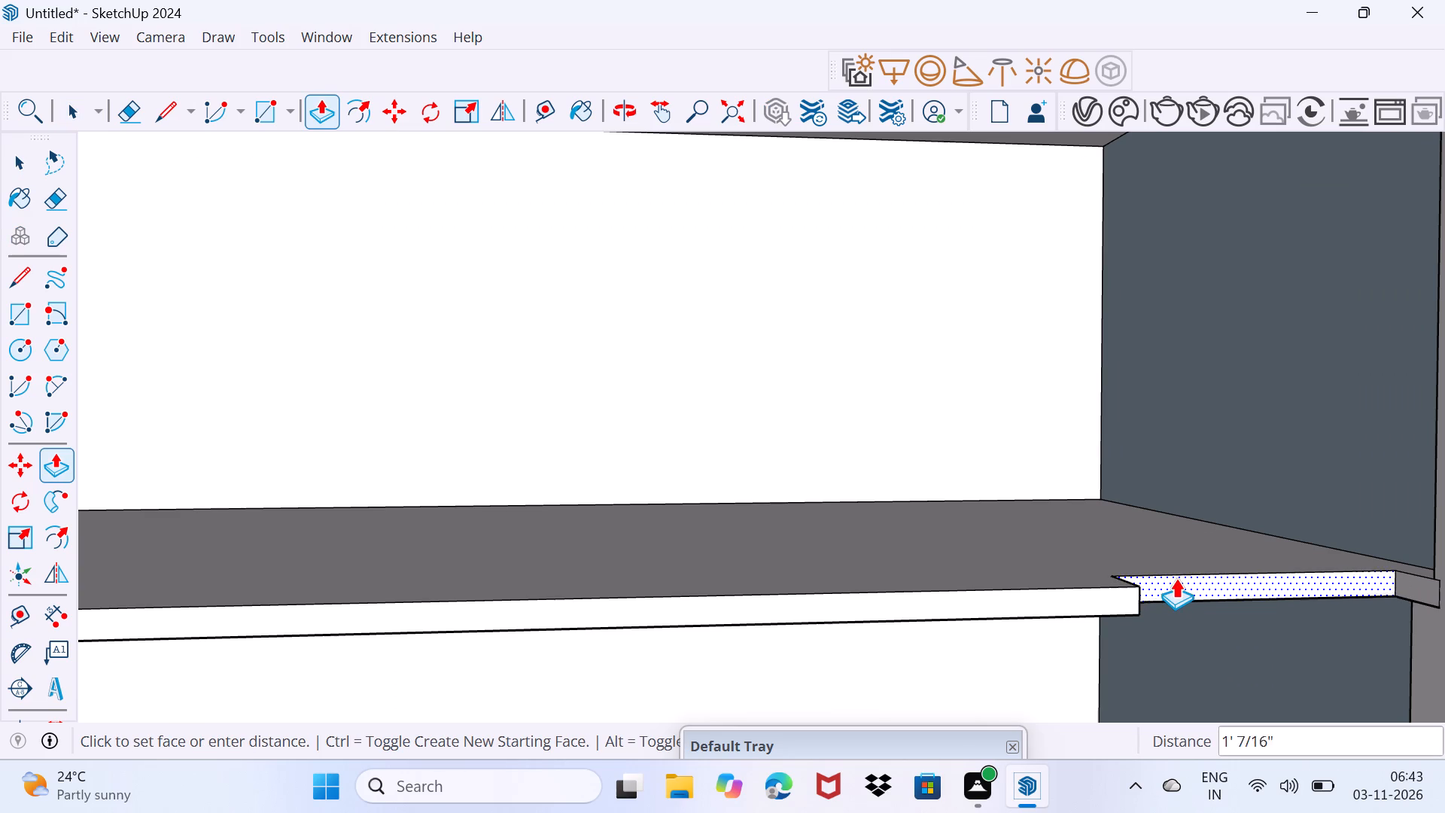
{"action": "key", "text": "1"}
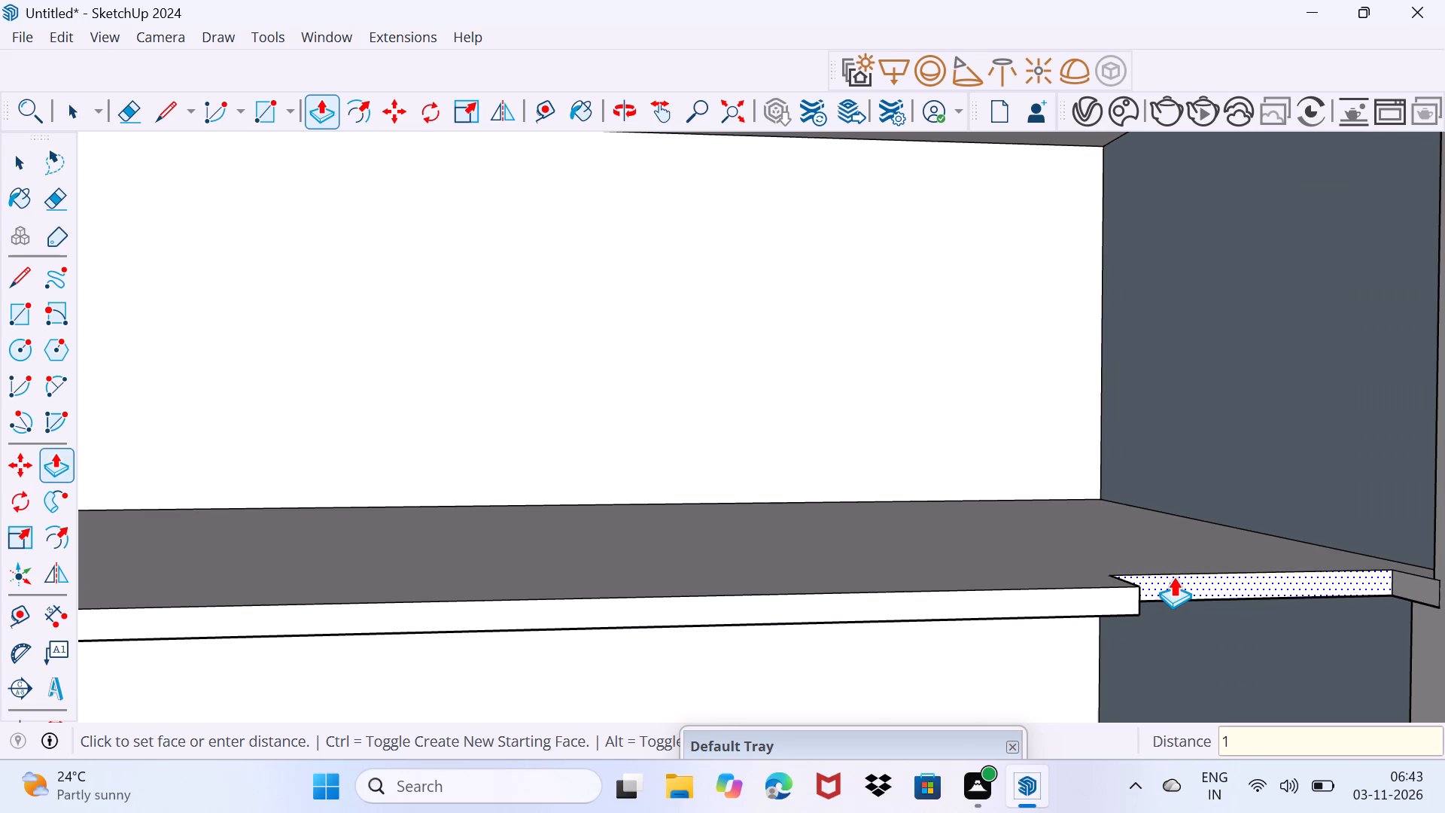
{"action": "key", "text": "apostrophe"}
{"action": "key", "text": "5"}
{"action": "key", "text": "shift+quotedbl"}
{"action": "key", "text": "Return"}
{"action": "scroll", "coordinate": [1137, 500], "scroll_direction": "down", "scroll_amount": 2}
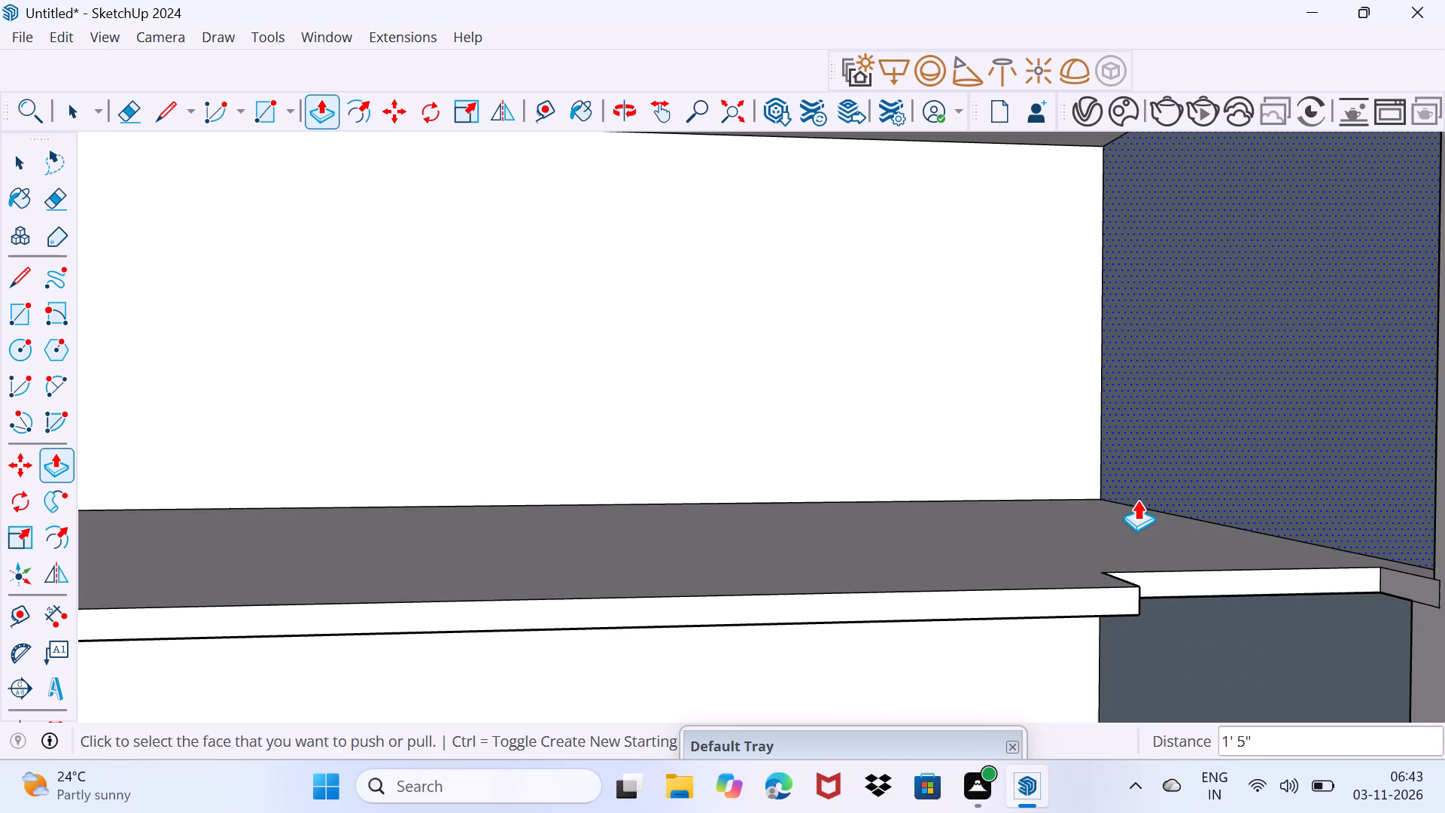
{"action": "scroll", "coordinate": [1137, 500], "scroll_direction": "down", "scroll_amount": 4}
{"action": "double_click", "coordinate": [1162, 218]}
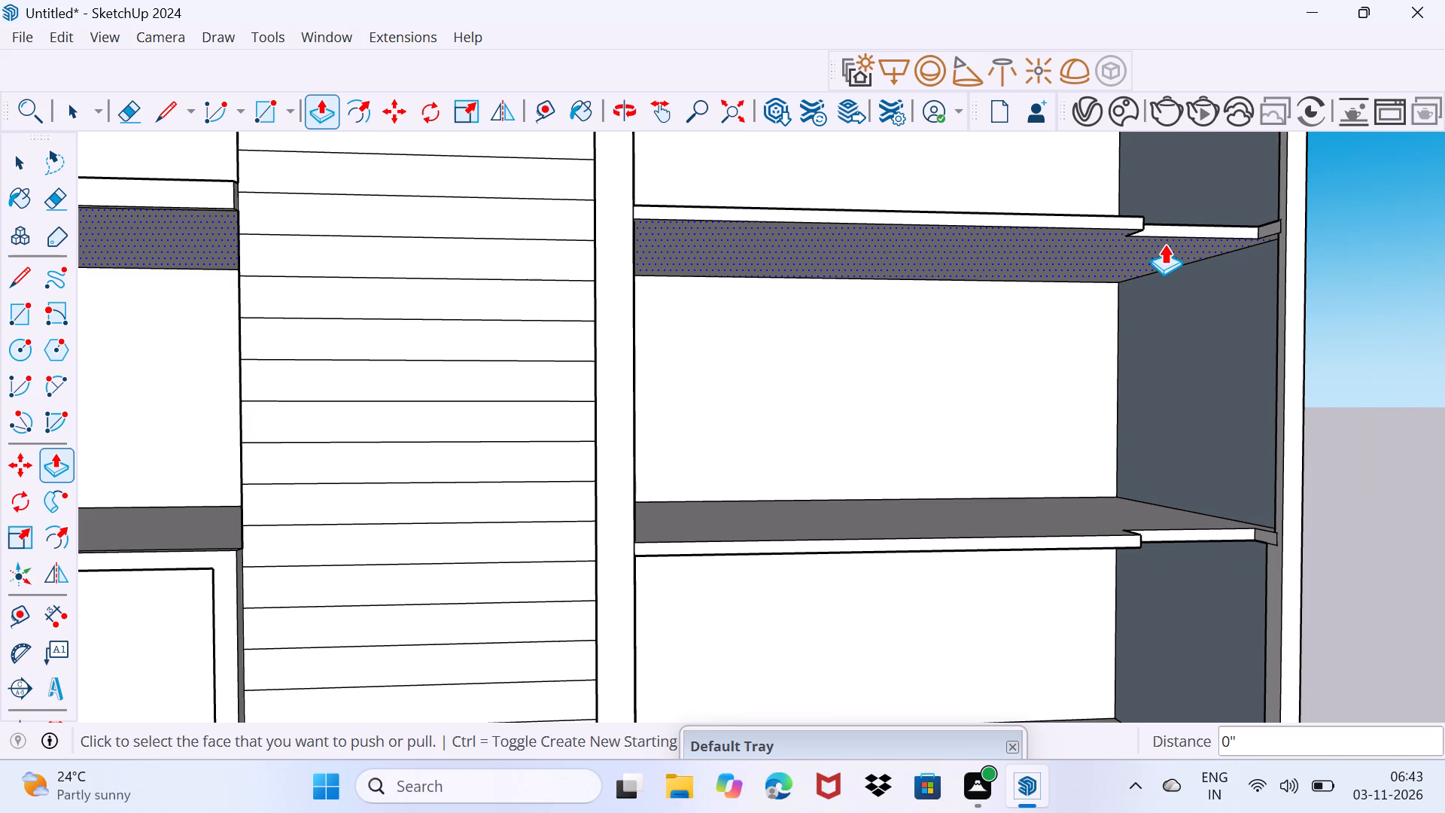
{"action": "key", "text": "space"}
Erase the leftover slab-end edges on the corner post's inner face at the upper intermediate slab's notch.
{"action": "middle_click_drag", "start_coordinate": [1138, 256], "coordinate": [1091, 380]}
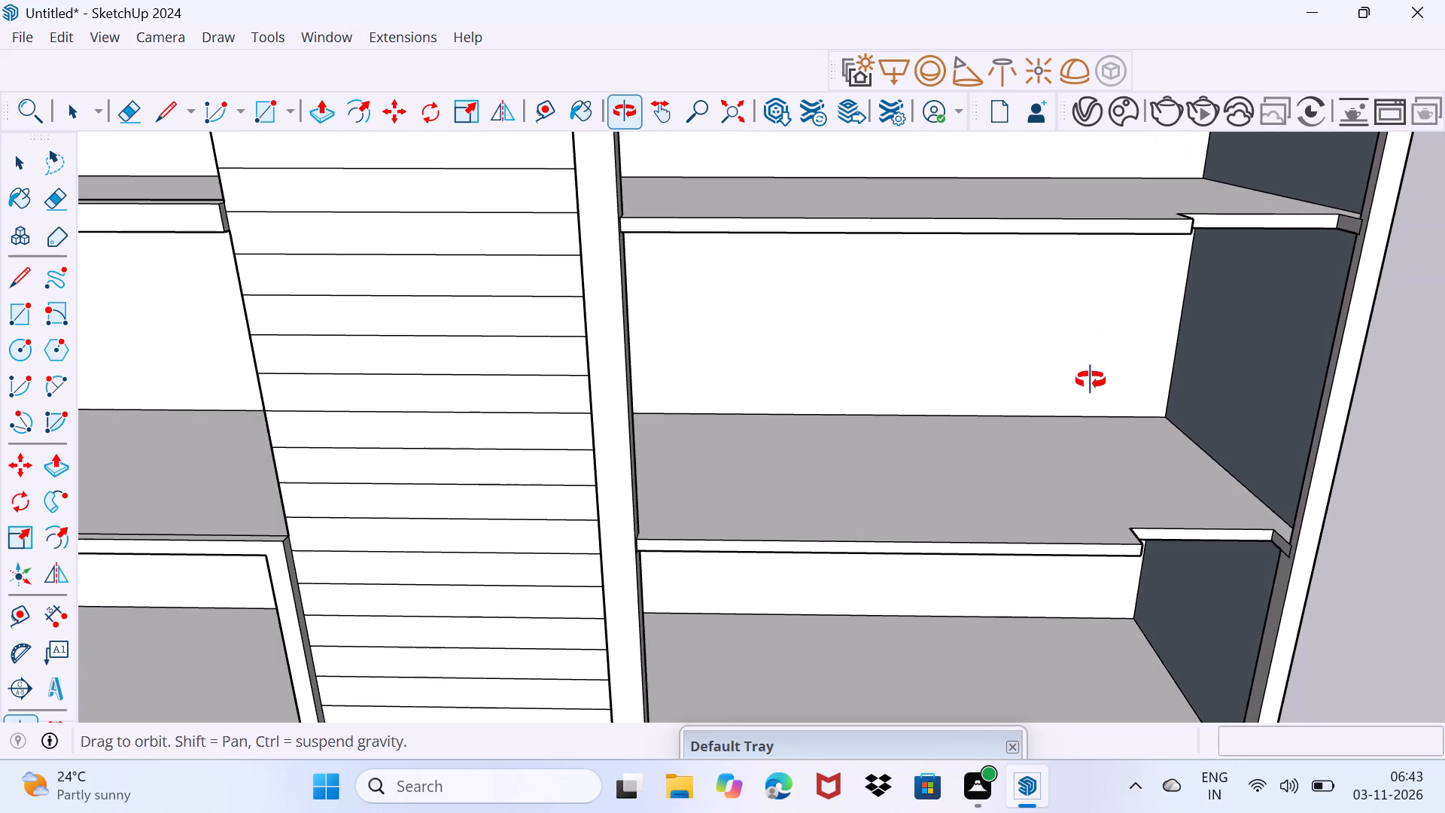
{"action": "middle_click_drag", "start_coordinate": [1091, 380], "coordinate": [1106, 397]}
{"action": "scroll", "coordinate": [1130, 321], "scroll_direction": "down", "scroll_amount": 1}
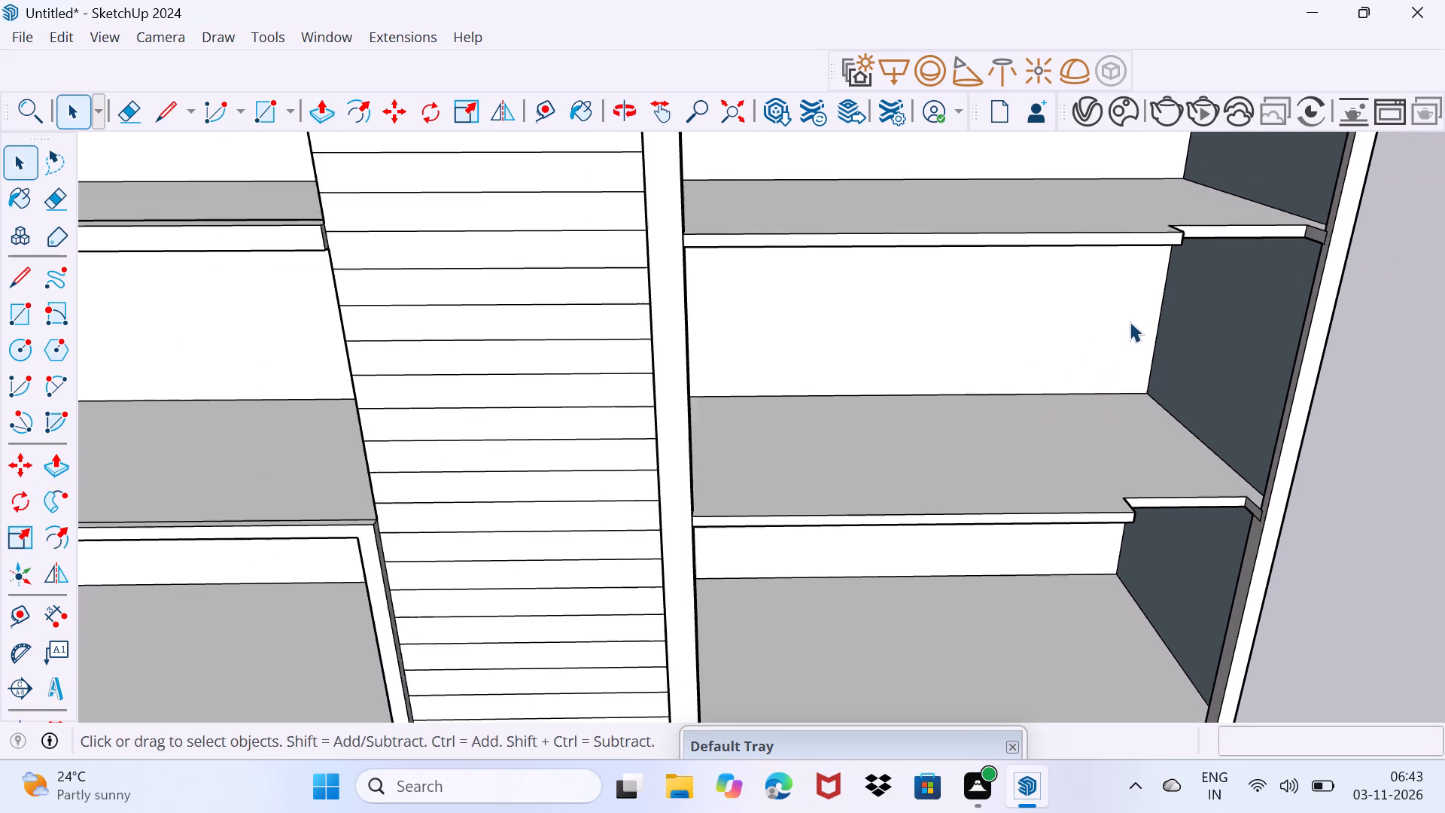
{"action": "scroll", "coordinate": [1130, 321], "scroll_direction": "down", "scroll_amount": 1}
{"action": "middle_click_drag", "start_coordinate": [1130, 321], "coordinate": [1093, 309]}
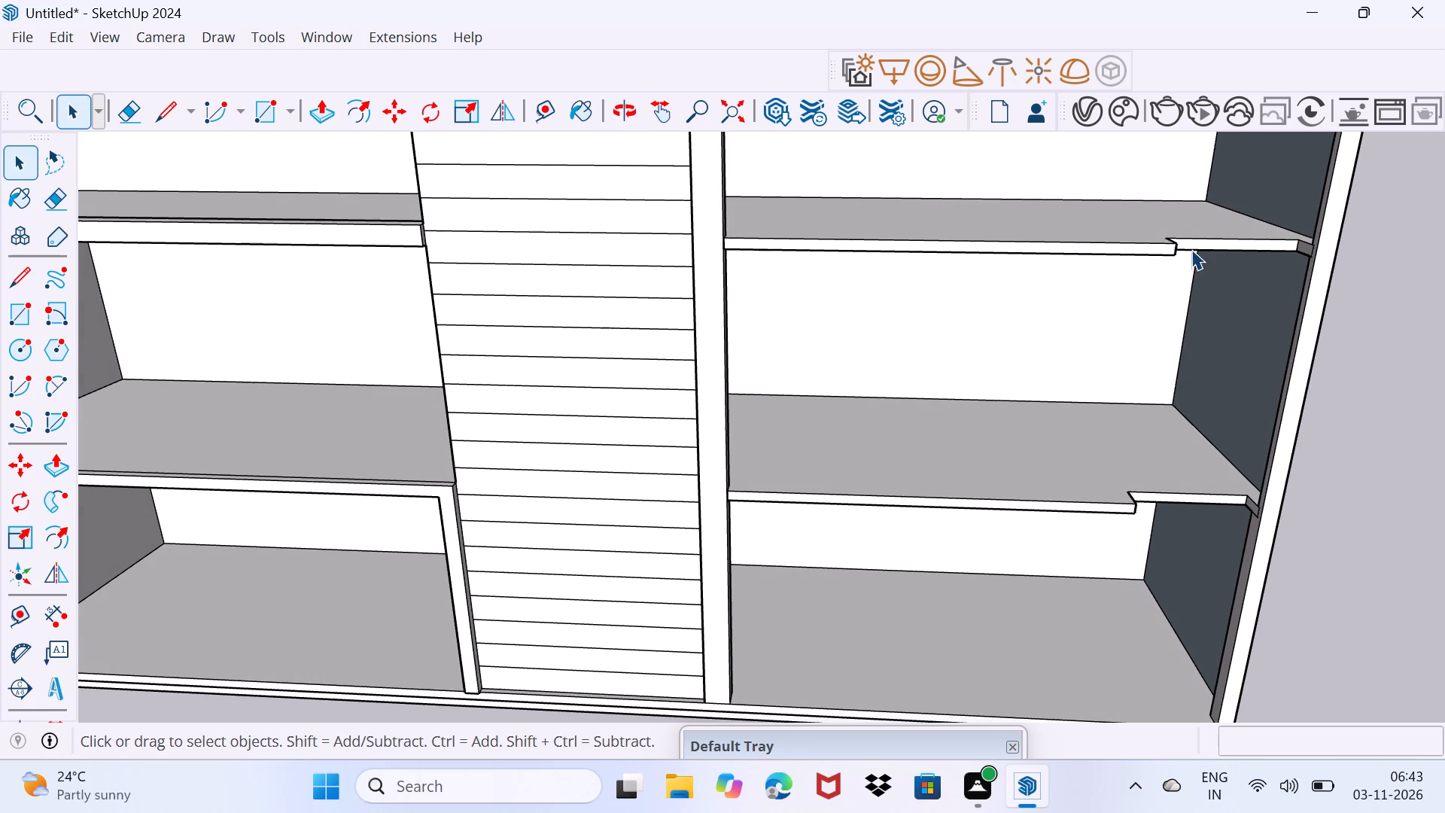
{"action": "scroll", "coordinate": [1279, 224], "scroll_direction": "up", "scroll_amount": 16}
{"action": "middle_click_drag", "start_coordinate": [1297, 252], "coordinate": [1330, 305]}
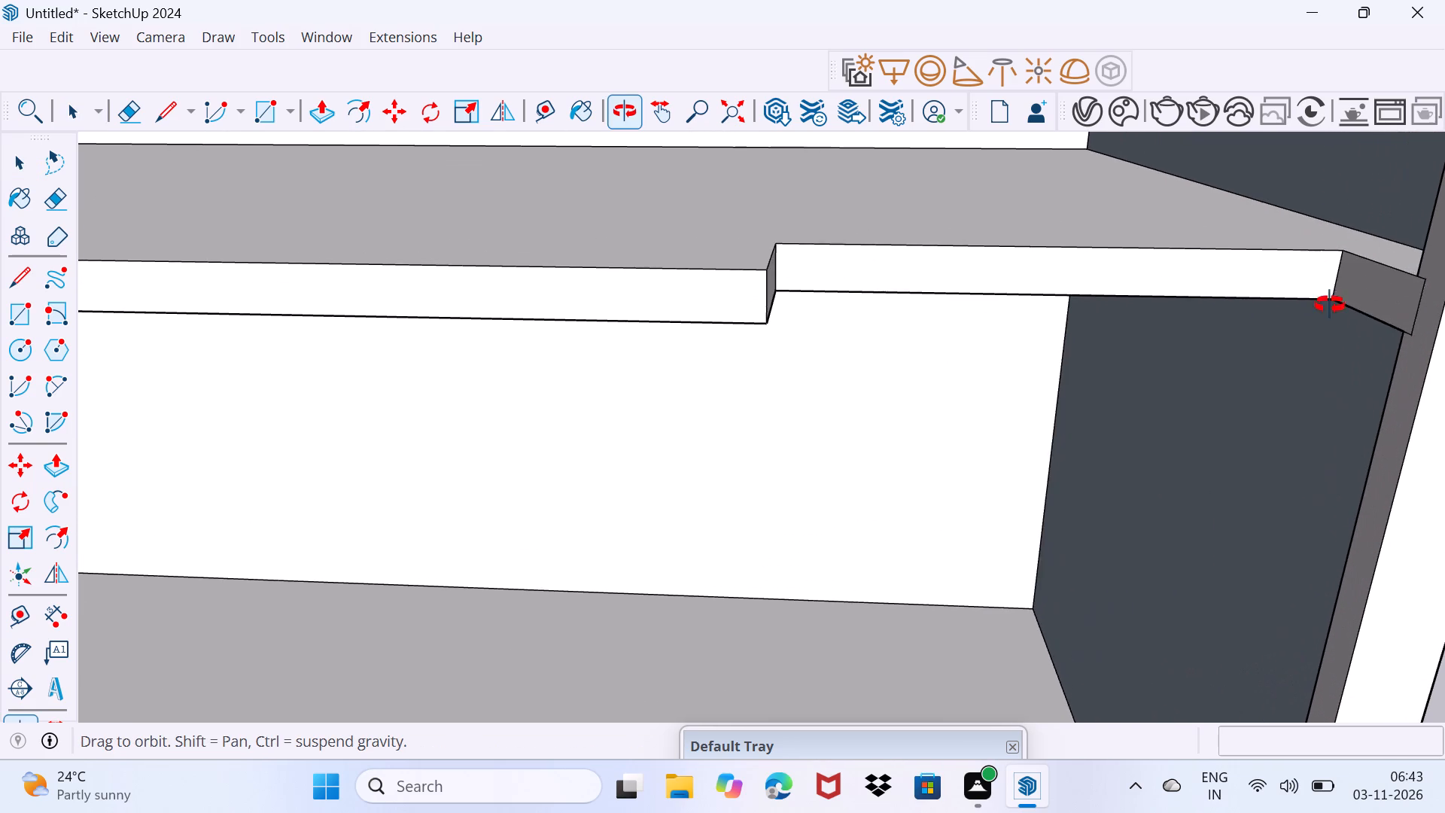
{"action": "middle_click_drag", "start_coordinate": [1330, 305], "coordinate": [1361, 315]}
{"action": "scroll", "coordinate": [1345, 269], "scroll_direction": "up", "scroll_amount": 2}
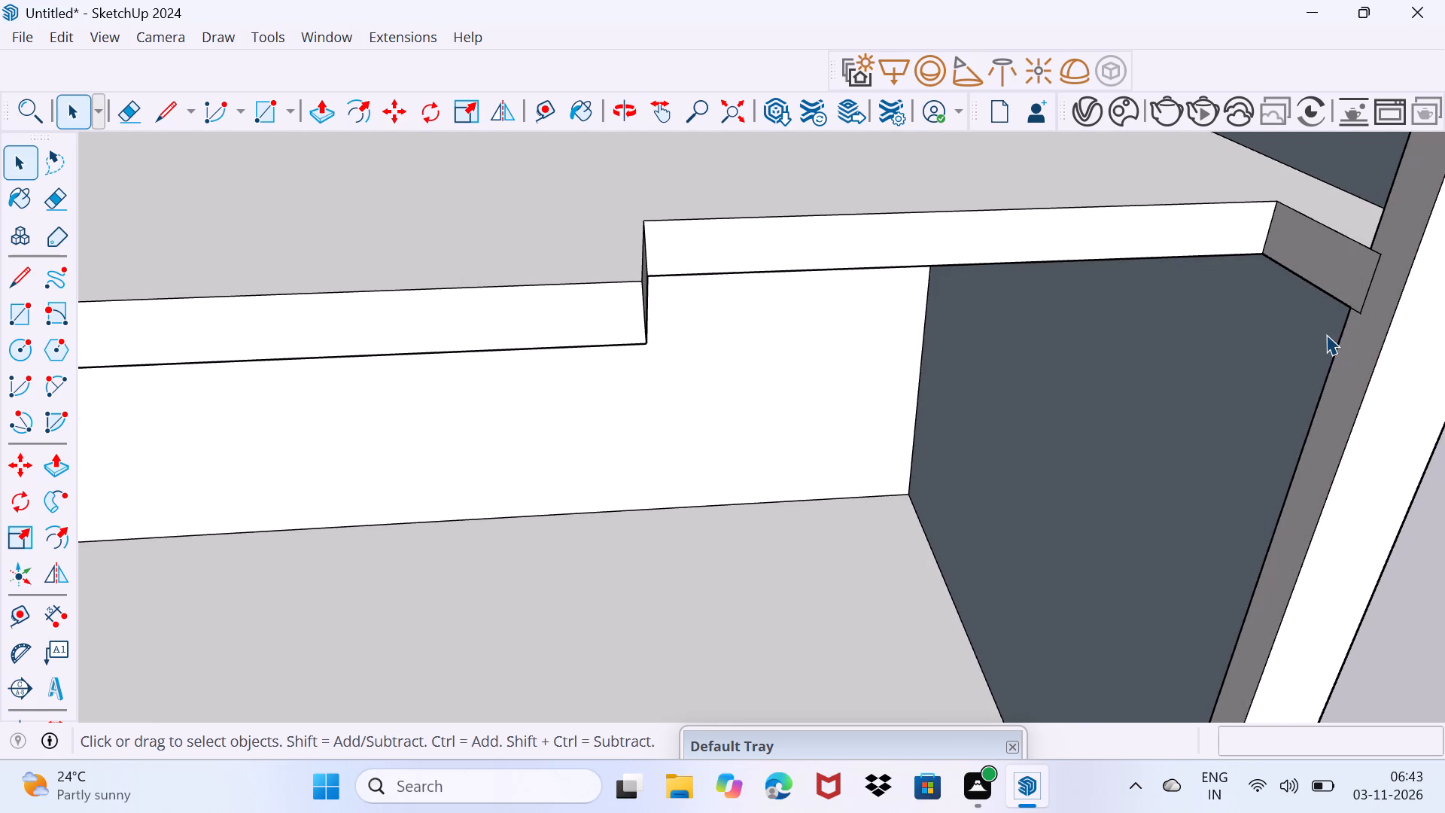
{"action": "scroll", "coordinate": [1391, 308], "scroll_direction": "up", "scroll_amount": 3}
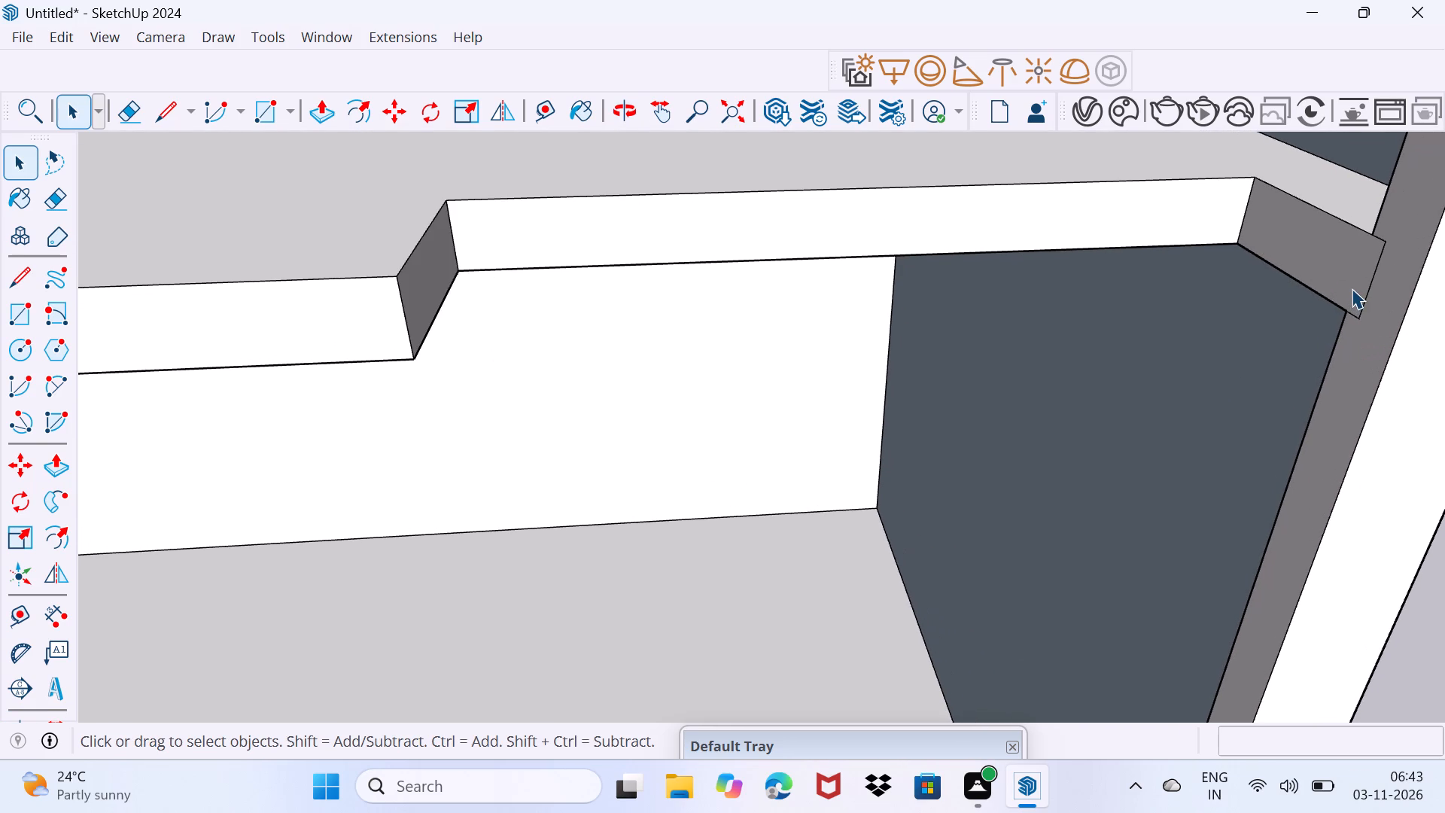
{"action": "key", "text": "e"}
{"action": "left_click", "coordinate": [1378, 279]}
{"action": "left_click_drag", "start_coordinate": [1386, 239], "coordinate": [1388, 240]}
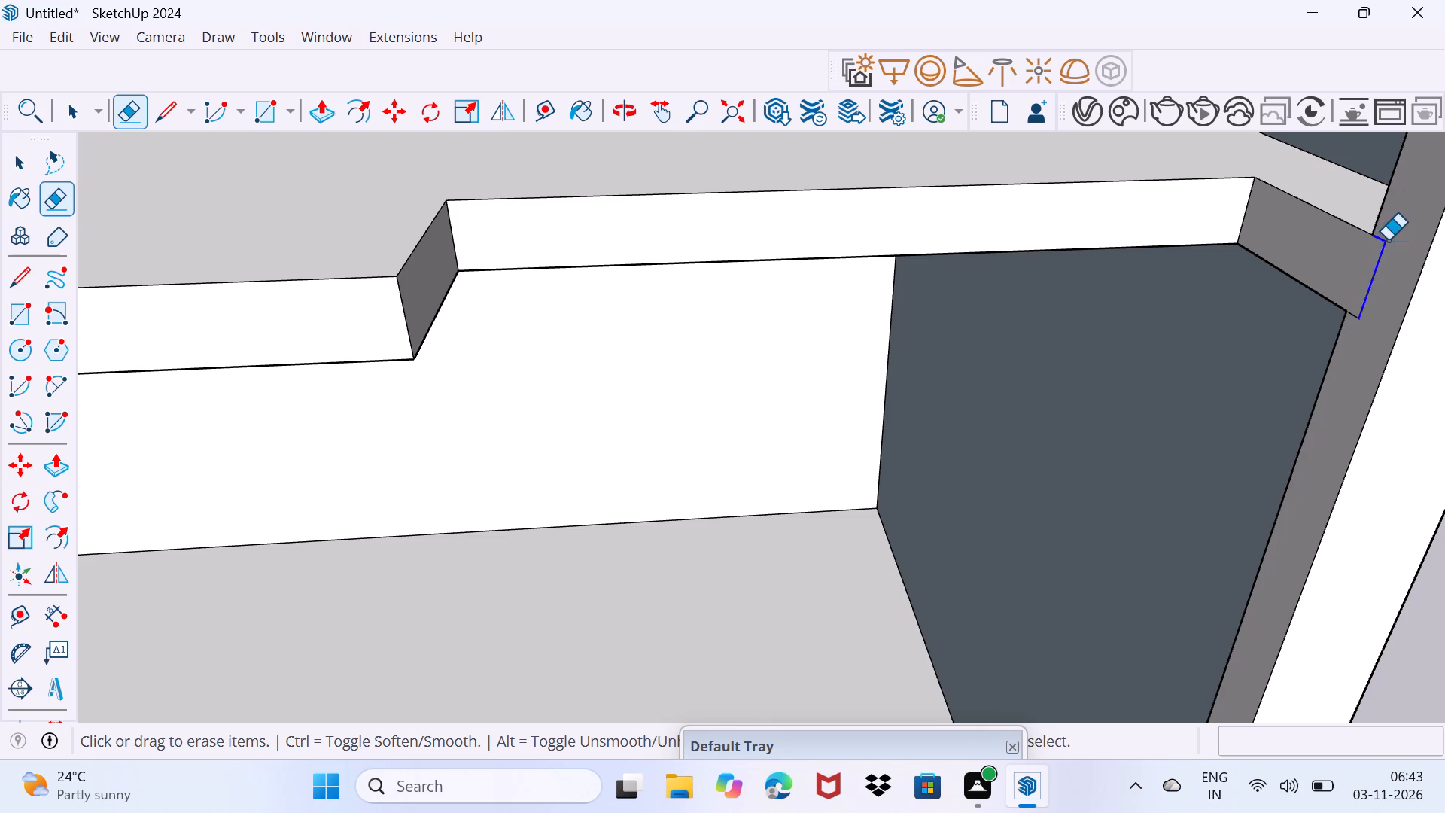
{"action": "left_click_drag", "start_coordinate": [1388, 240], "coordinate": [1385, 253]}
{"action": "left_click", "coordinate": [1360, 320]}
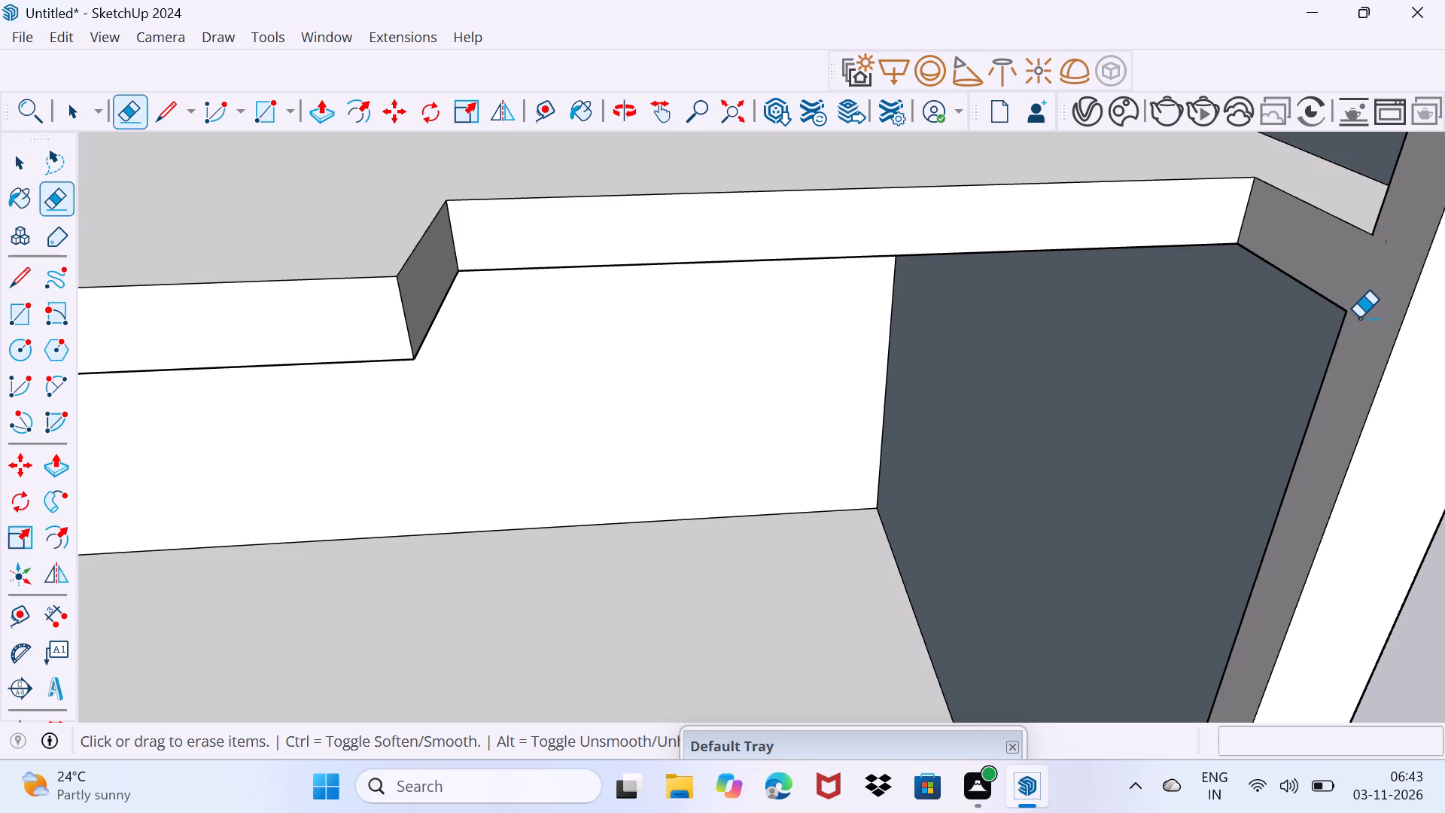
{"action": "scroll", "coordinate": [1344, 294], "scroll_direction": "up", "scroll_amount": 3}
{"action": "middle_click_drag", "start_coordinate": [1346, 288], "coordinate": [1317, 218]}
{"action": "scroll", "coordinate": [1317, 218], "scroll_direction": "down", "scroll_amount": 3}
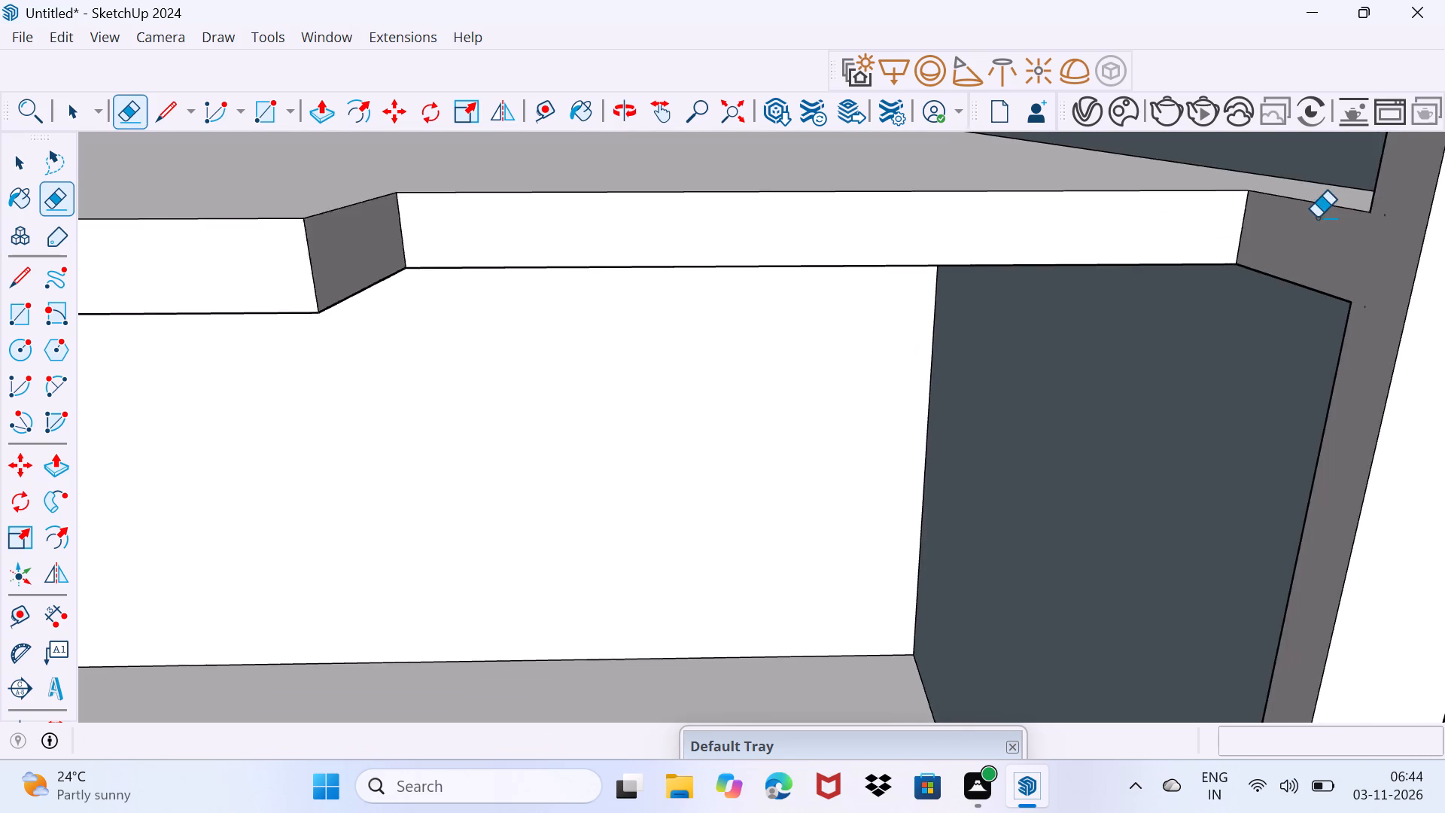
Erase the leftover slab-end edges on the corner post's inner face at the lower intermediate slab's notch.
{"action": "scroll", "coordinate": [1317, 218], "scroll_direction": "down", "scroll_amount": 13}
{"action": "middle_click_drag", "start_coordinate": [1082, 358], "coordinate": [1034, 314]}
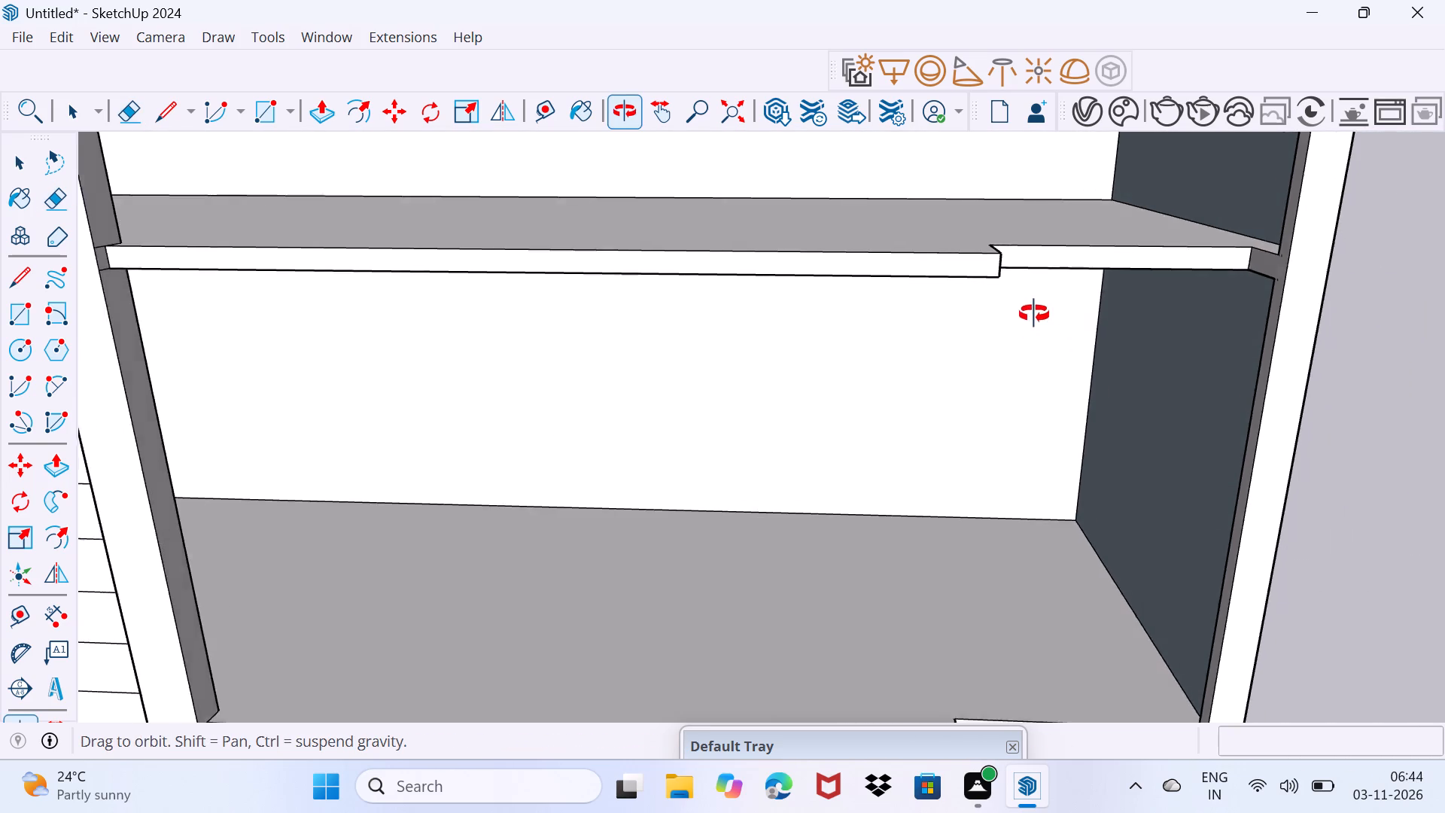
{"action": "middle_click_drag", "start_coordinate": [1034, 314], "coordinate": [1036, 300]}
{"action": "scroll", "coordinate": [1036, 299], "scroll_direction": "down", "scroll_amount": 7}
{"action": "scroll", "coordinate": [1112, 525], "scroll_direction": "up", "scroll_amount": 16}
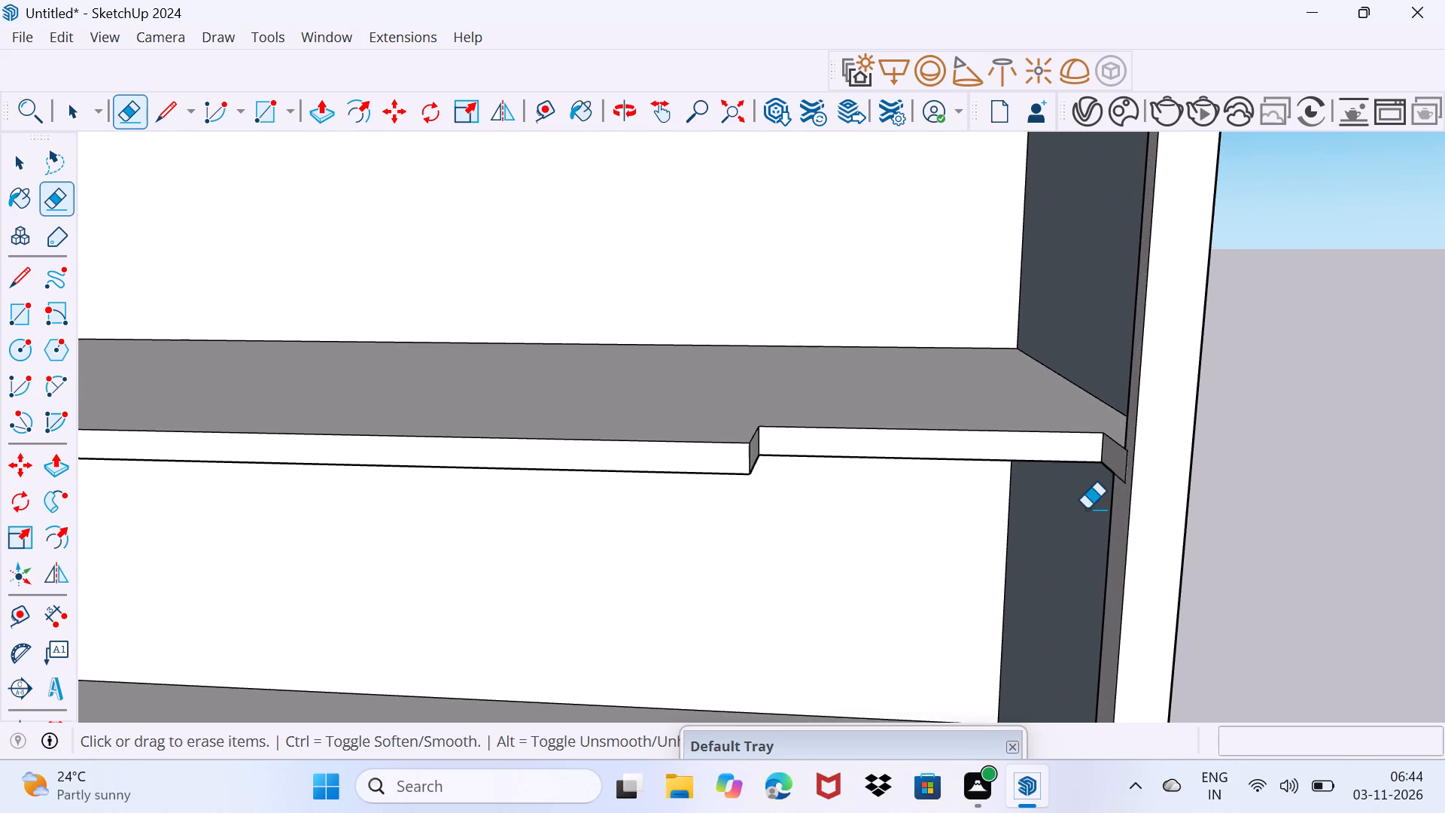
{"action": "scroll", "coordinate": [1087, 509], "scroll_direction": "up", "scroll_amount": 3}
{"action": "middle_click_drag", "start_coordinate": [1088, 502], "coordinate": [1281, 548]}
{"action": "scroll", "coordinate": [1238, 389], "scroll_direction": "up", "scroll_amount": 4}
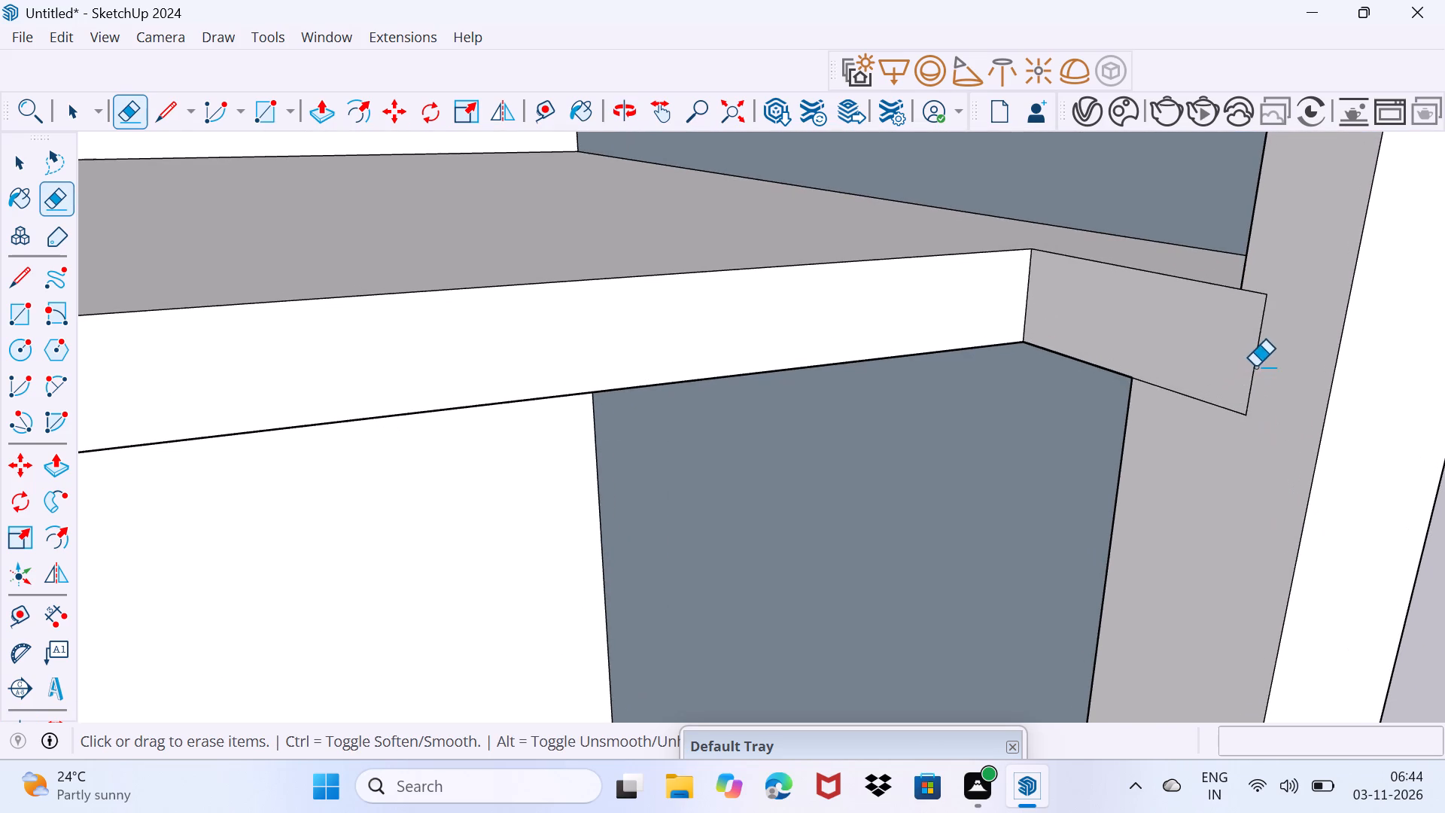
{"action": "left_click", "coordinate": [1256, 366]}
{"action": "left_click", "coordinate": [1263, 293]}
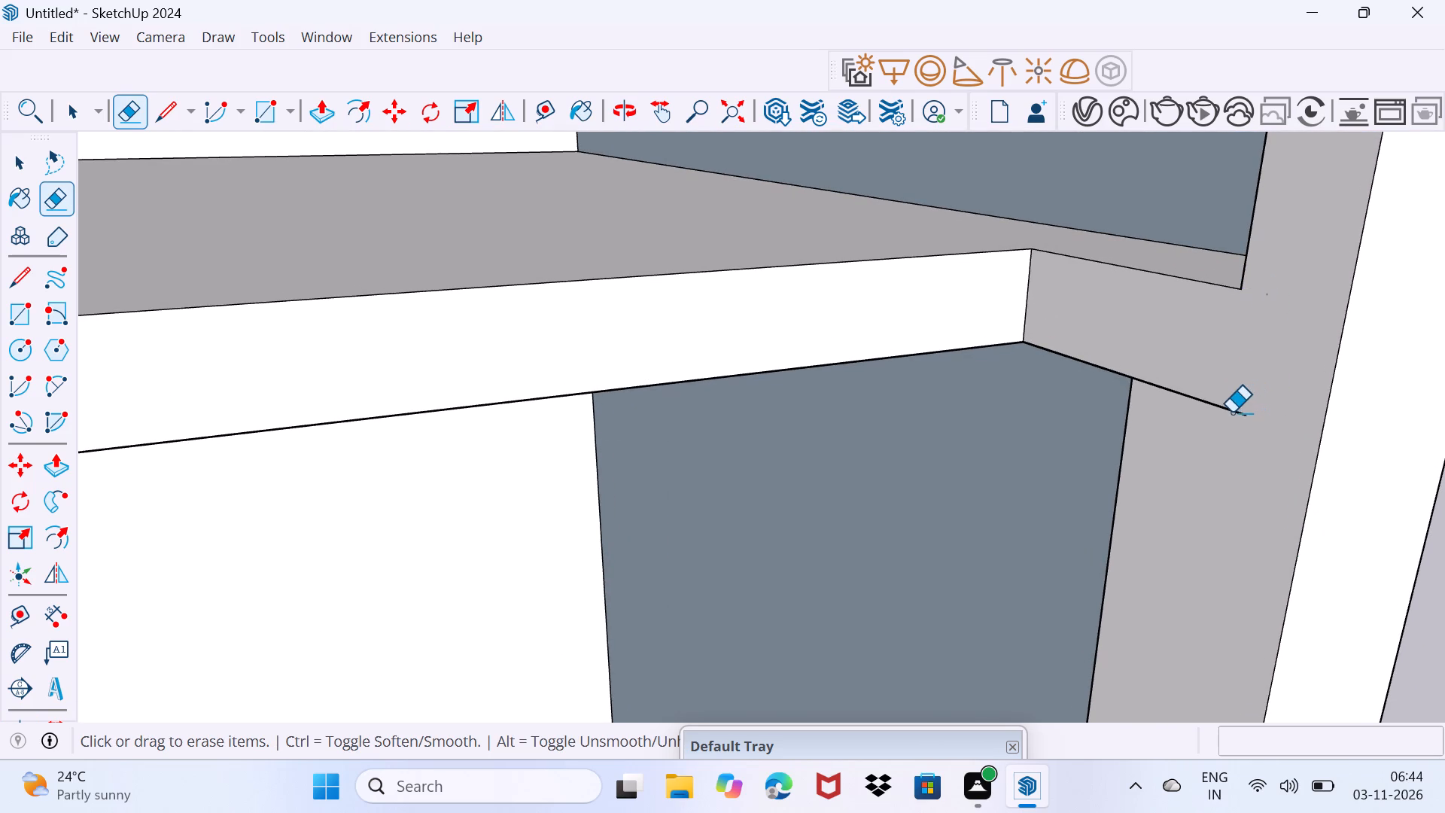
{"action": "left_click", "coordinate": [1232, 413]}
{"action": "scroll", "coordinate": [1169, 411], "scroll_direction": "down", "scroll_amount": 14}
{"action": "middle_click_drag", "start_coordinate": [1139, 421], "coordinate": [1048, 415]}
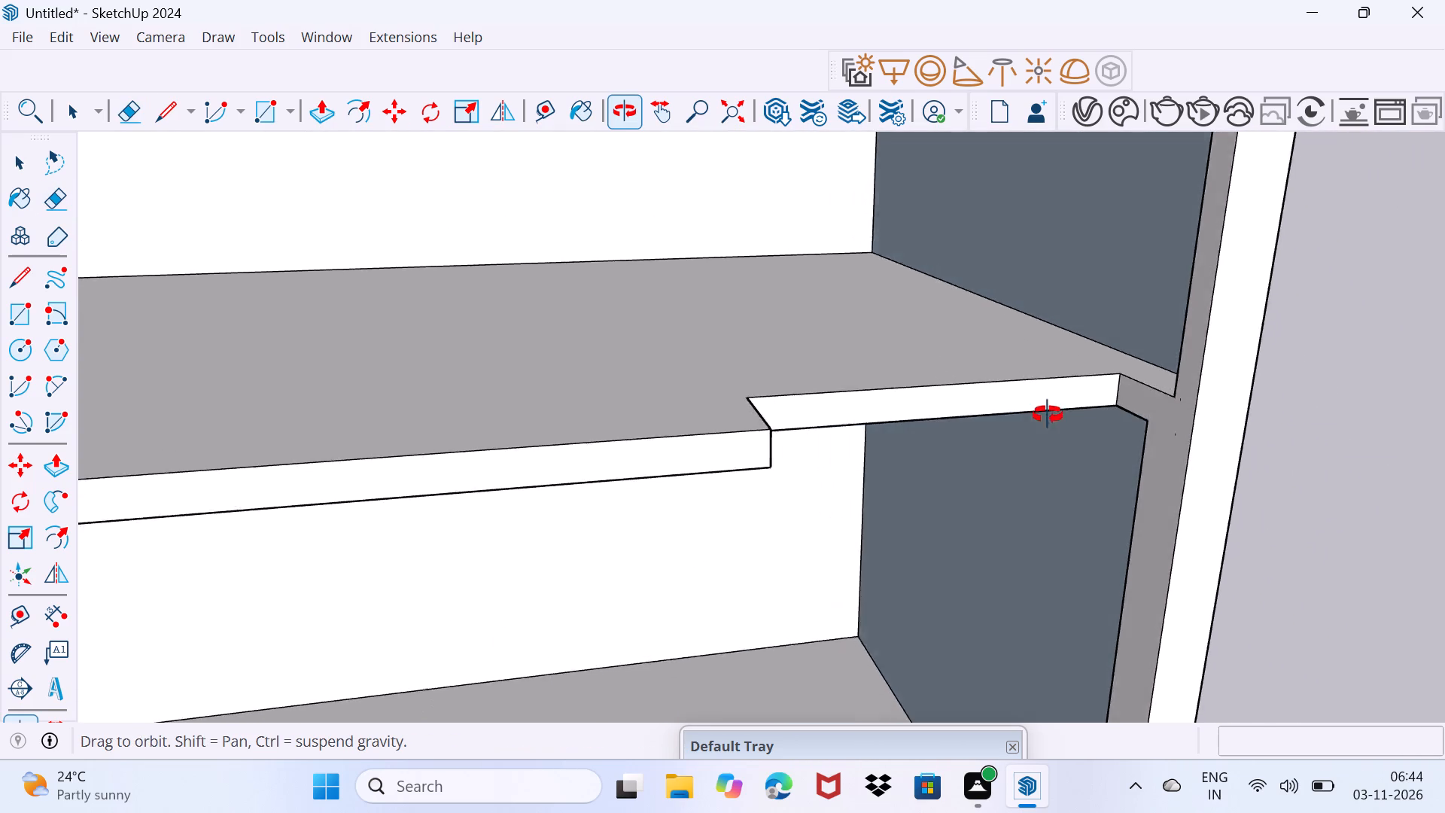
{"action": "middle_click_drag", "start_coordinate": [1048, 415], "coordinate": [1042, 392]}
{"action": "scroll", "coordinate": [965, 399], "scroll_direction": "down", "scroll_amount": 2}
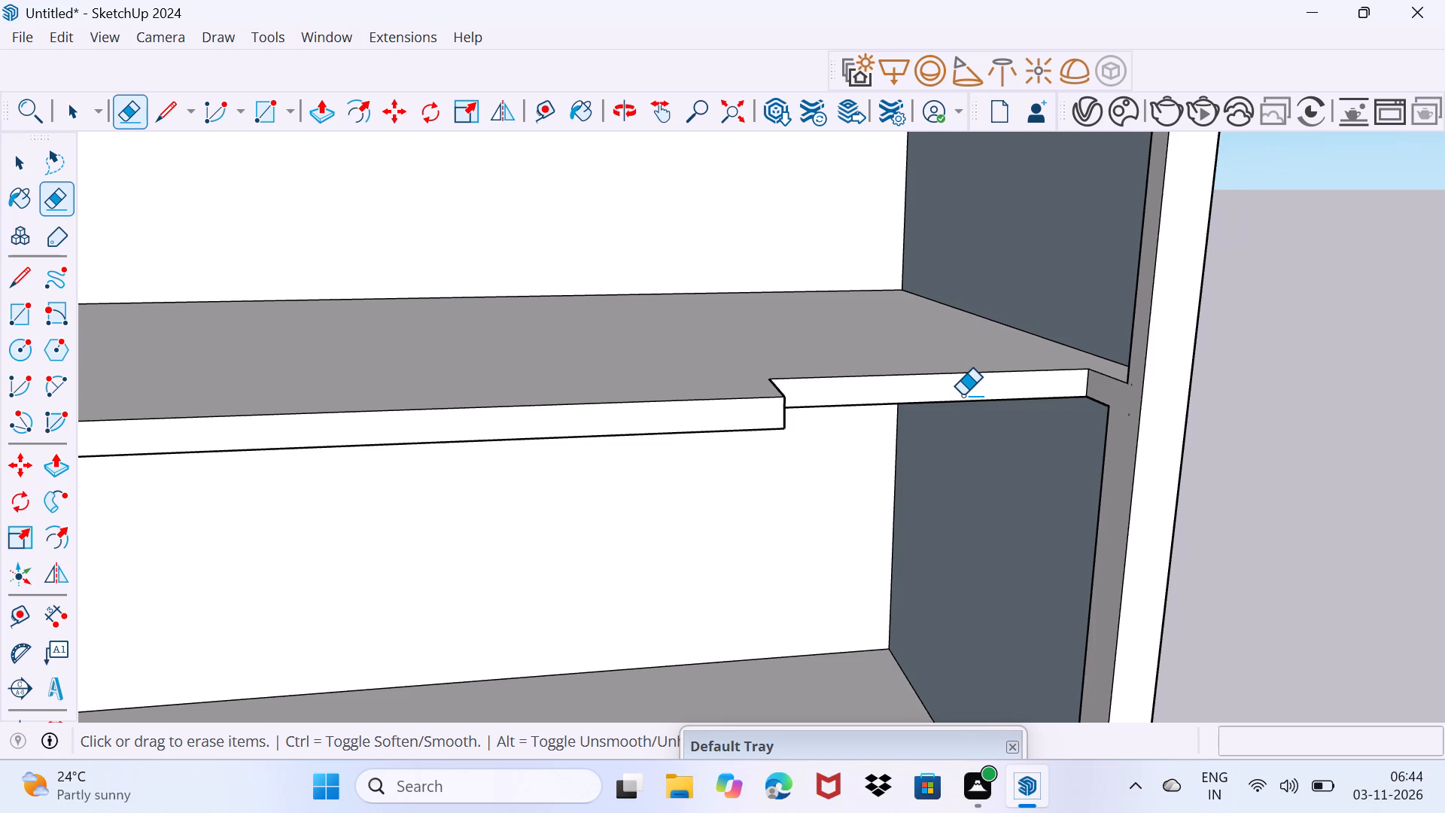
Pull the recessed front face of the lower intermediate slab's notch slightly outward to form a narrow strip beside the corner post.
{"action": "key", "text": "space"}
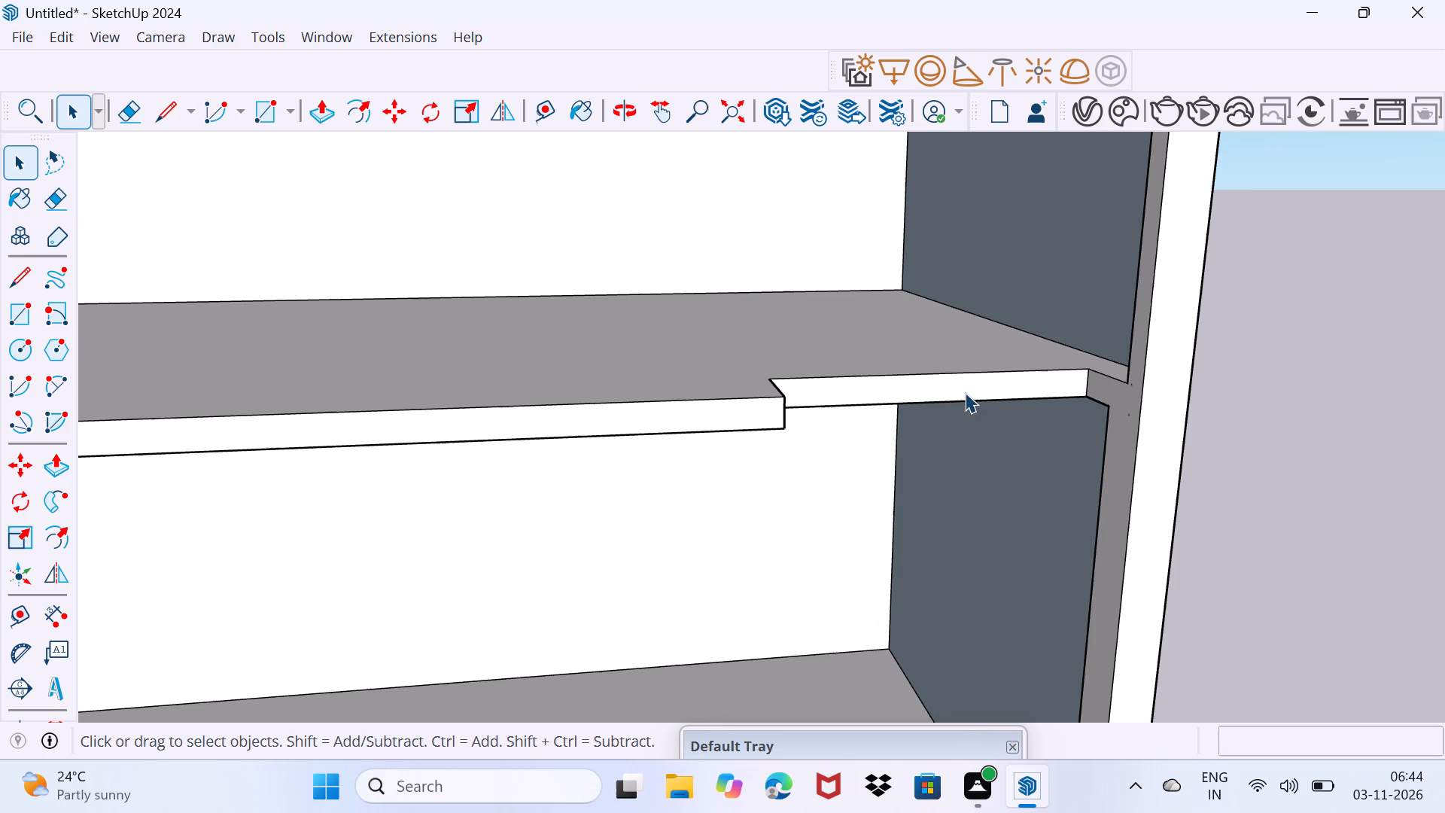
{"action": "left_click", "coordinate": [965, 392]}
{"action": "key", "text": "p"}
{"action": "left_click", "coordinate": [961, 388]}
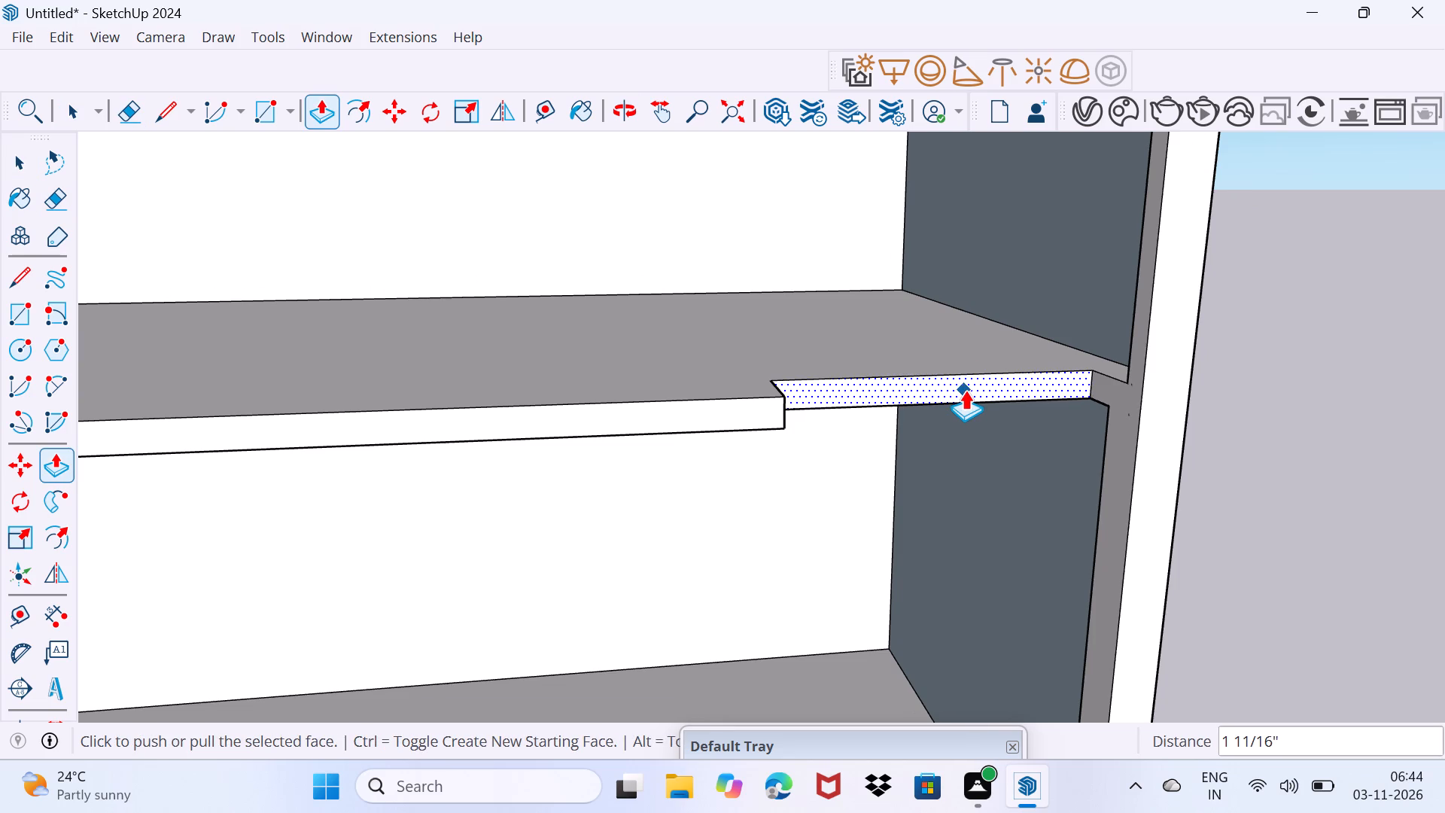
{"action": "left_click_drag", "start_coordinate": [960, 391], "coordinate": [976, 400]}
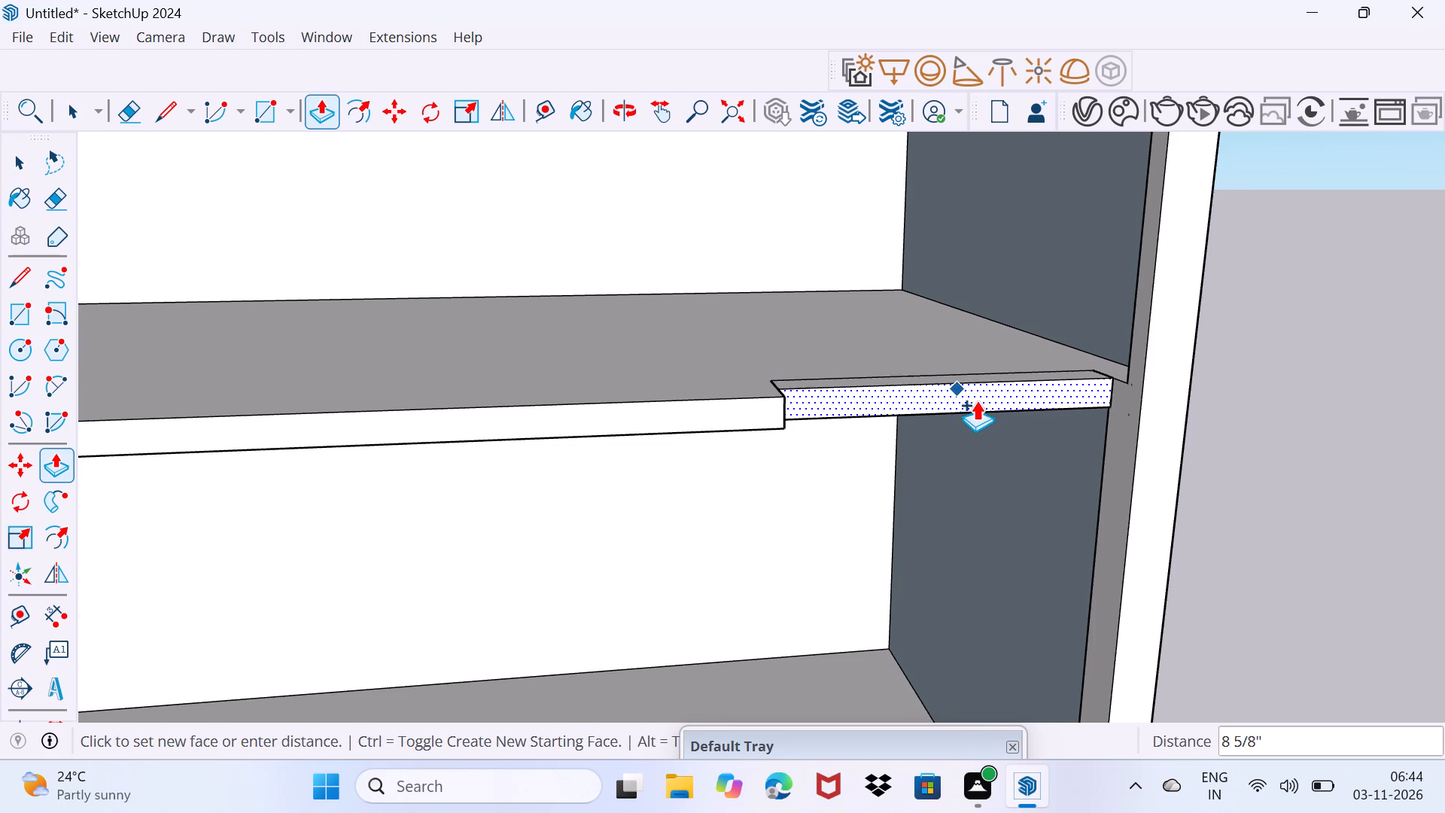
{"action": "left_click_drag", "start_coordinate": [976, 400], "coordinate": [969, 394]}
{"action": "left_click", "coordinate": [969, 394]}
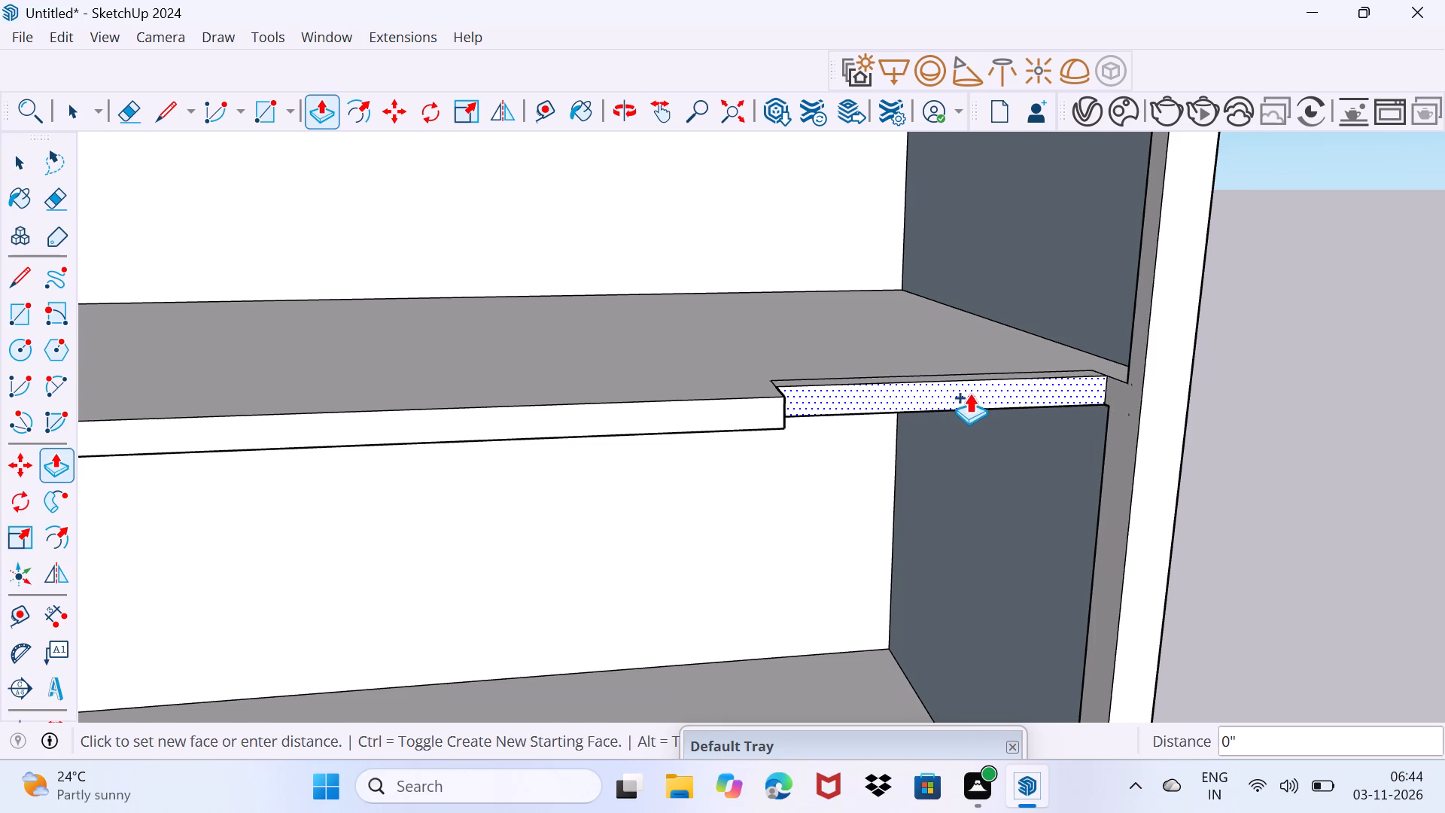
{"action": "key", "text": "space"}
Raise the narrow strip at the lower intermediate slab's notch 3' into an upright panel.
{"action": "scroll", "coordinate": [934, 370], "scroll_direction": "up", "scroll_amount": 3}
{"action": "middle_click_drag", "start_coordinate": [916, 386], "coordinate": [969, 443]}
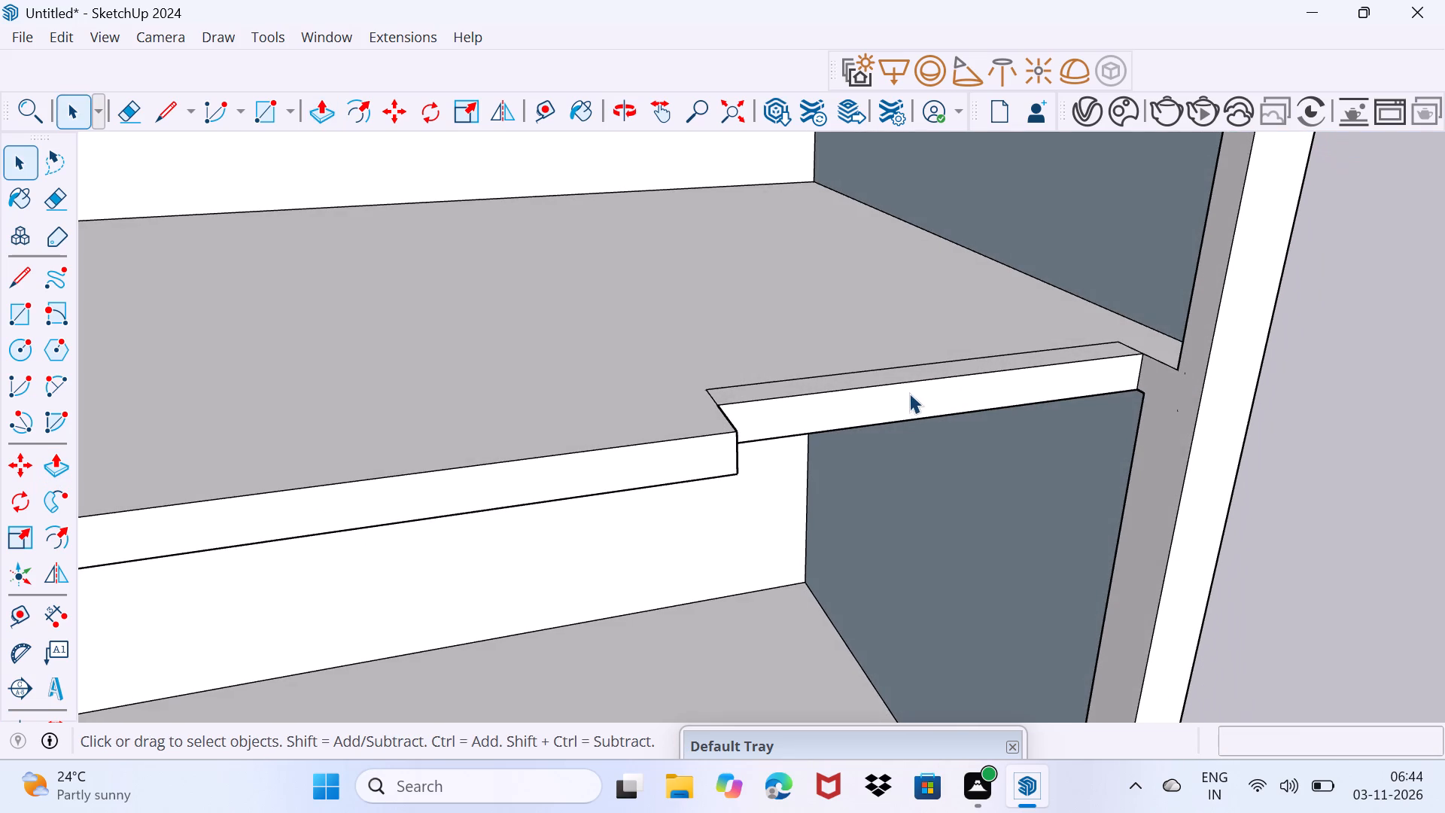
{"action": "left_click", "coordinate": [903, 379]}
{"action": "key", "text": "p"}
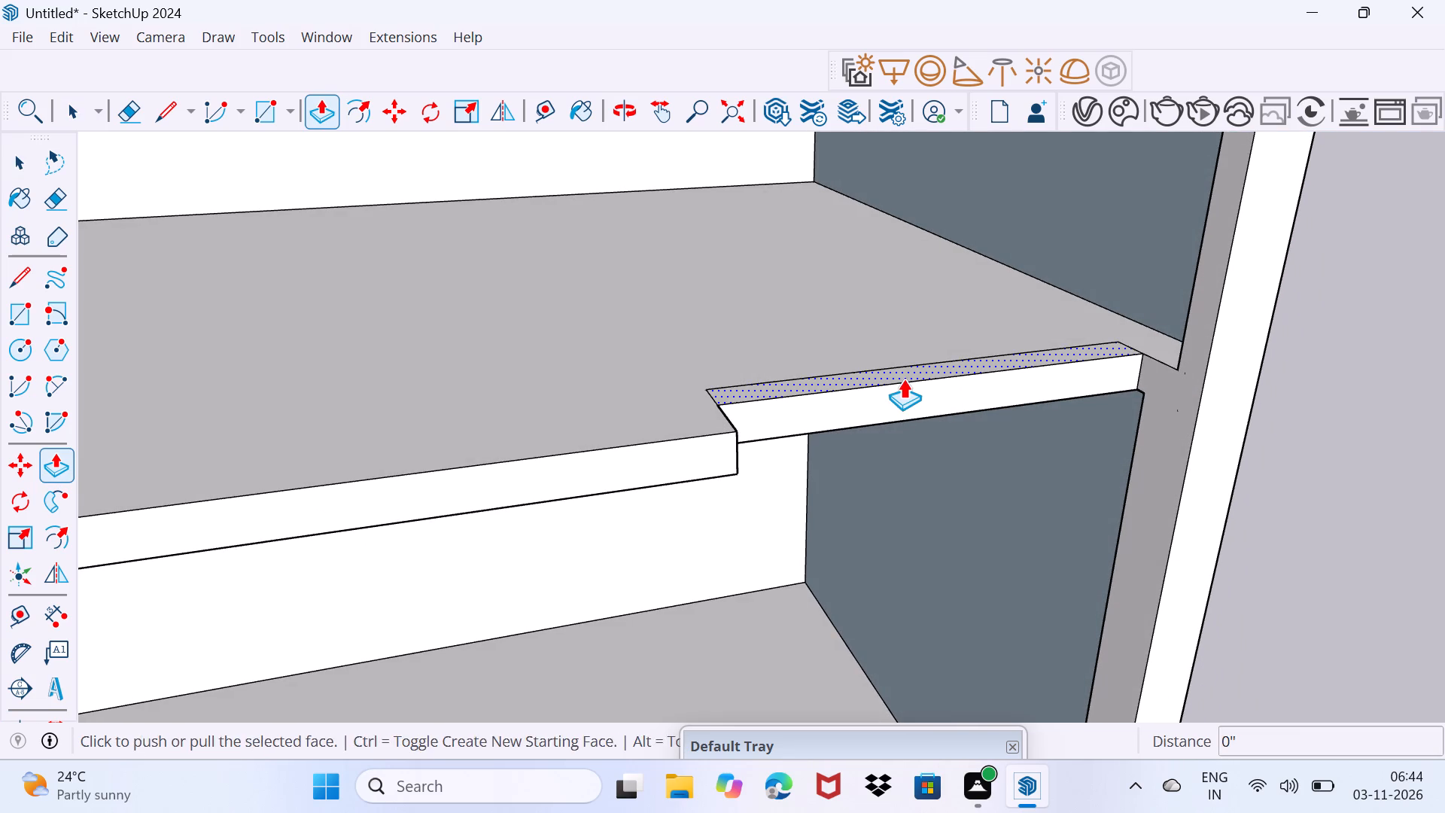
{"action": "left_click", "coordinate": [903, 379]}
{"action": "scroll", "coordinate": [919, 318], "scroll_direction": "down", "scroll_amount": 3}
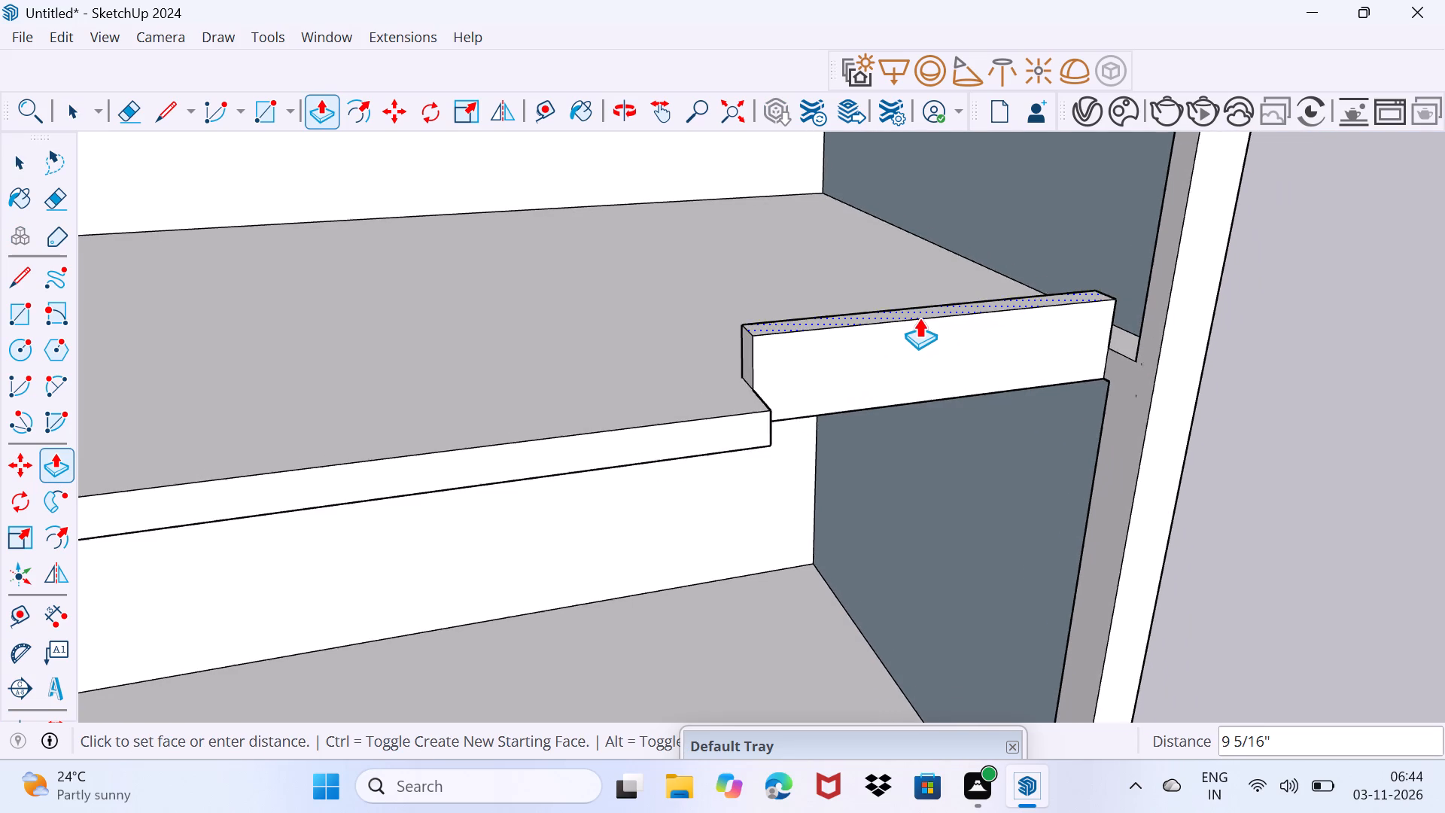
{"action": "scroll", "coordinate": [919, 318], "scroll_direction": "down", "scroll_amount": 4}
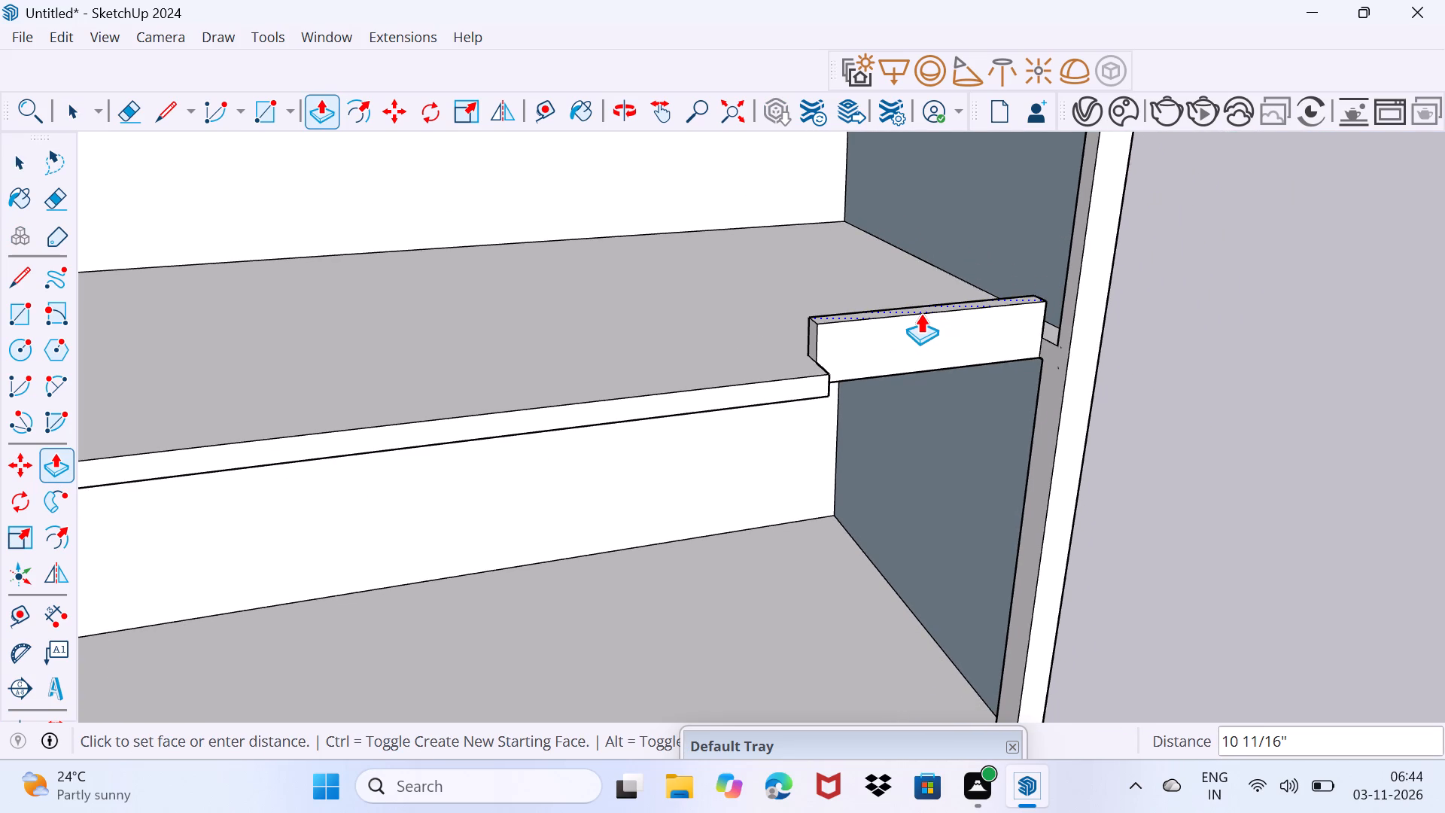
{"action": "type", "text": "3'"}
{"action": "key", "text": "Return"}
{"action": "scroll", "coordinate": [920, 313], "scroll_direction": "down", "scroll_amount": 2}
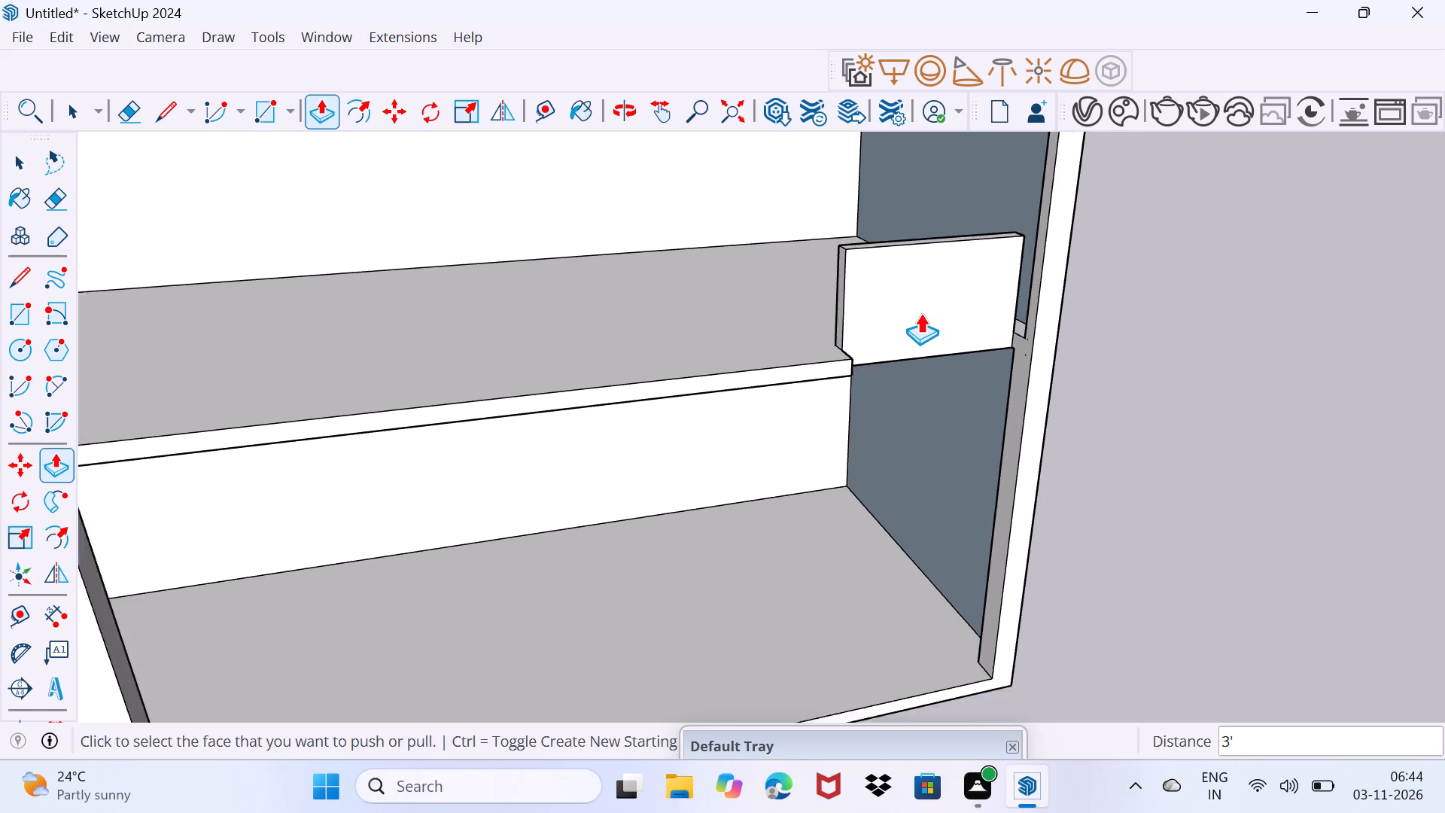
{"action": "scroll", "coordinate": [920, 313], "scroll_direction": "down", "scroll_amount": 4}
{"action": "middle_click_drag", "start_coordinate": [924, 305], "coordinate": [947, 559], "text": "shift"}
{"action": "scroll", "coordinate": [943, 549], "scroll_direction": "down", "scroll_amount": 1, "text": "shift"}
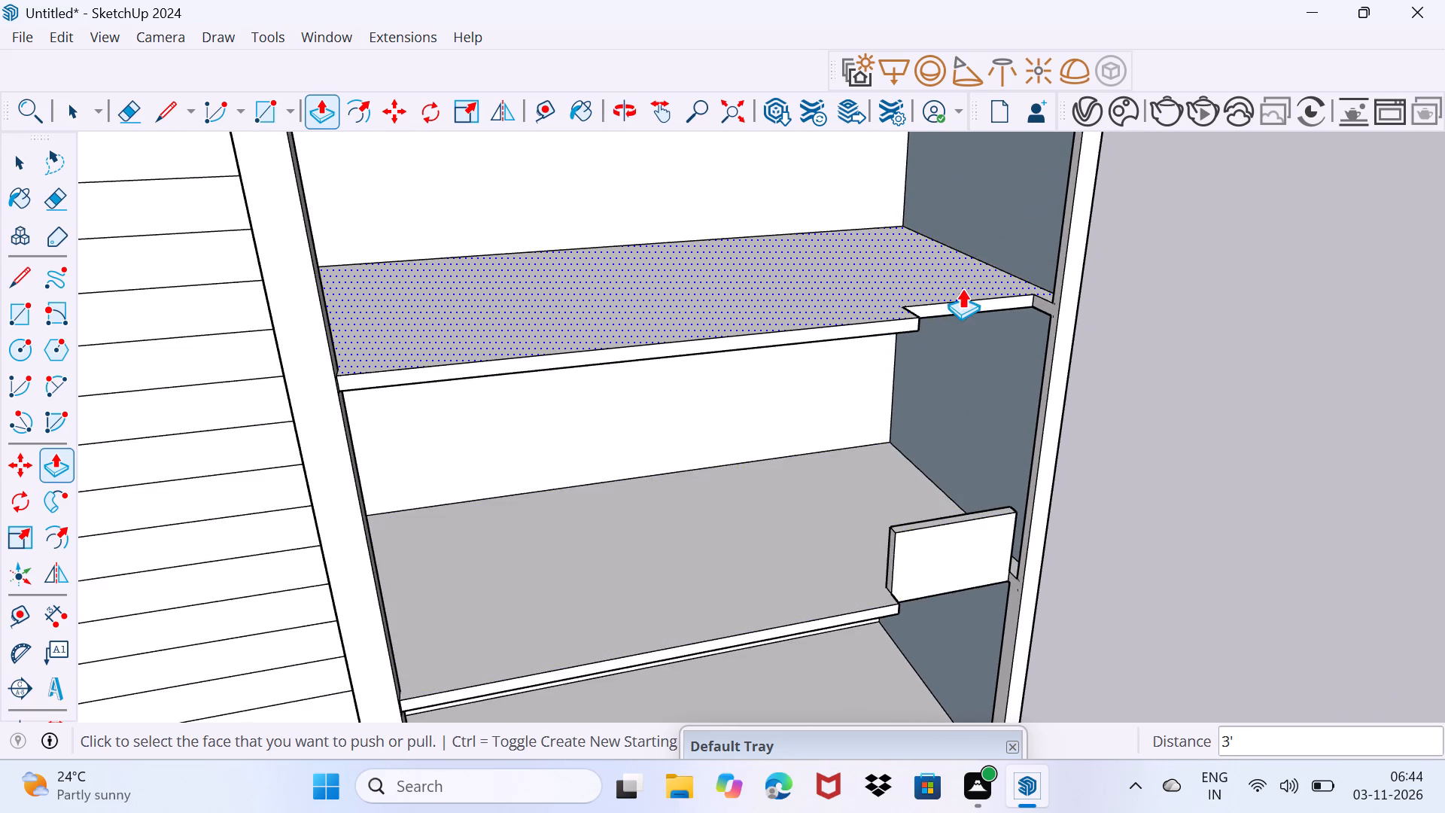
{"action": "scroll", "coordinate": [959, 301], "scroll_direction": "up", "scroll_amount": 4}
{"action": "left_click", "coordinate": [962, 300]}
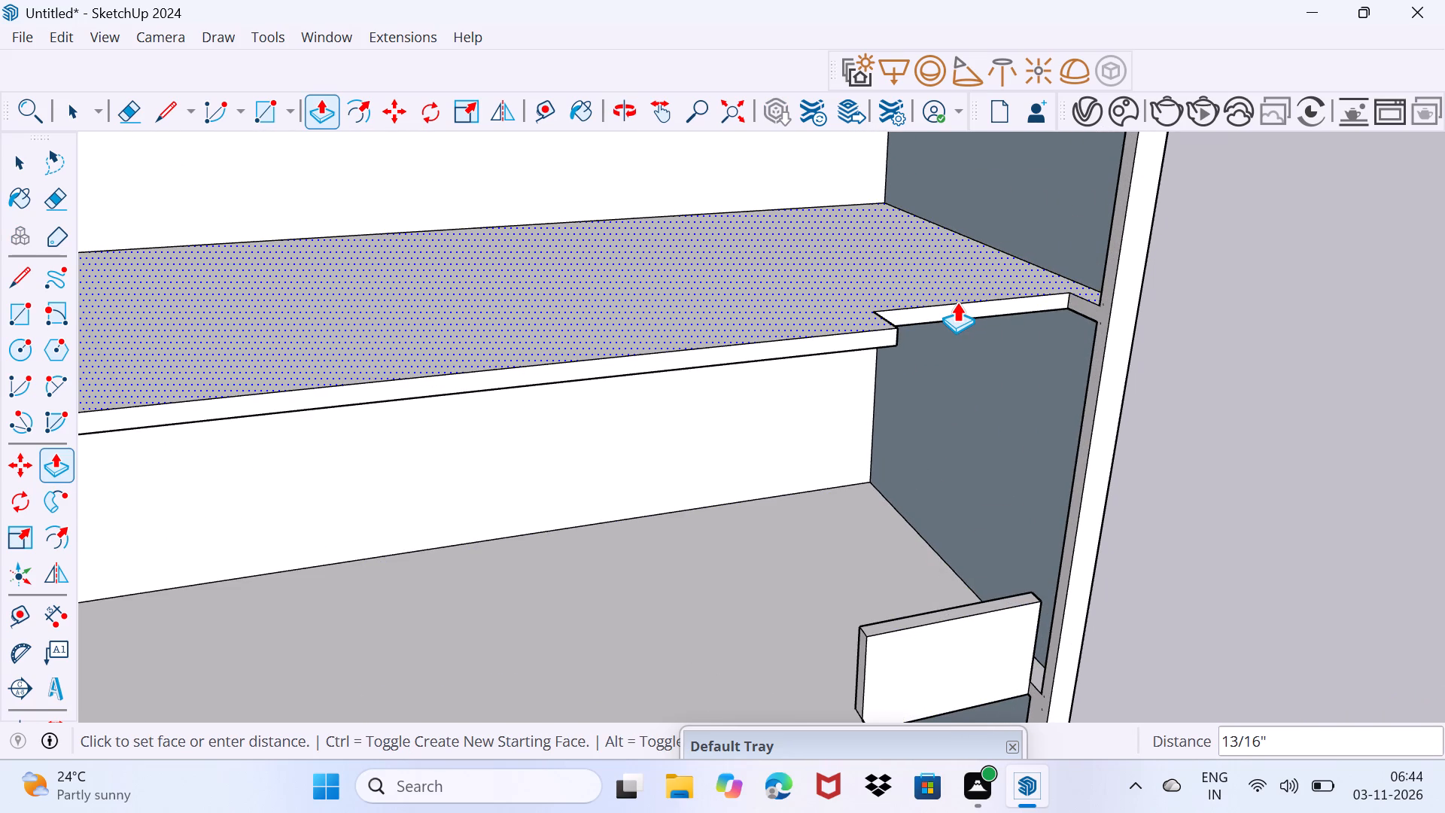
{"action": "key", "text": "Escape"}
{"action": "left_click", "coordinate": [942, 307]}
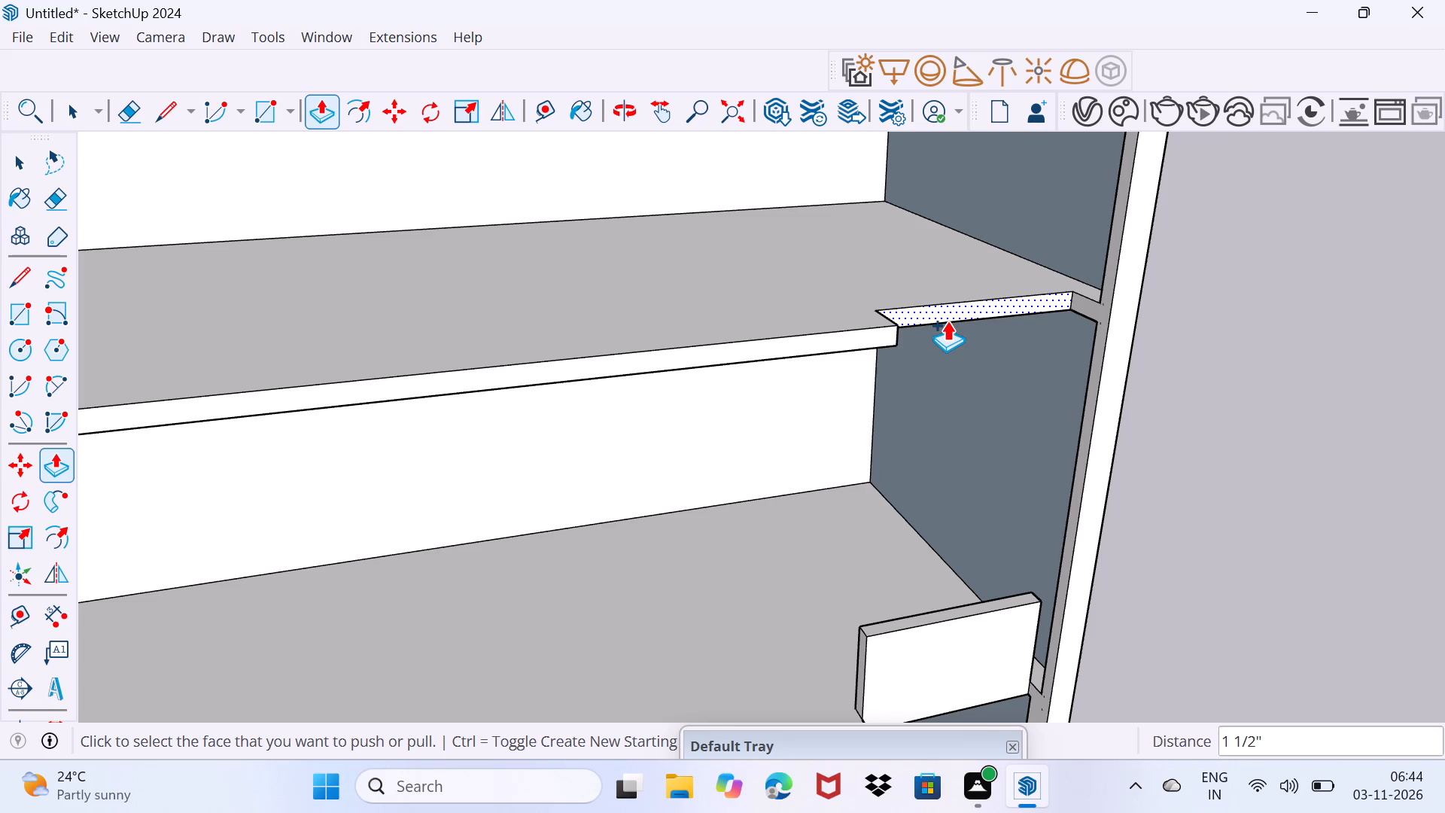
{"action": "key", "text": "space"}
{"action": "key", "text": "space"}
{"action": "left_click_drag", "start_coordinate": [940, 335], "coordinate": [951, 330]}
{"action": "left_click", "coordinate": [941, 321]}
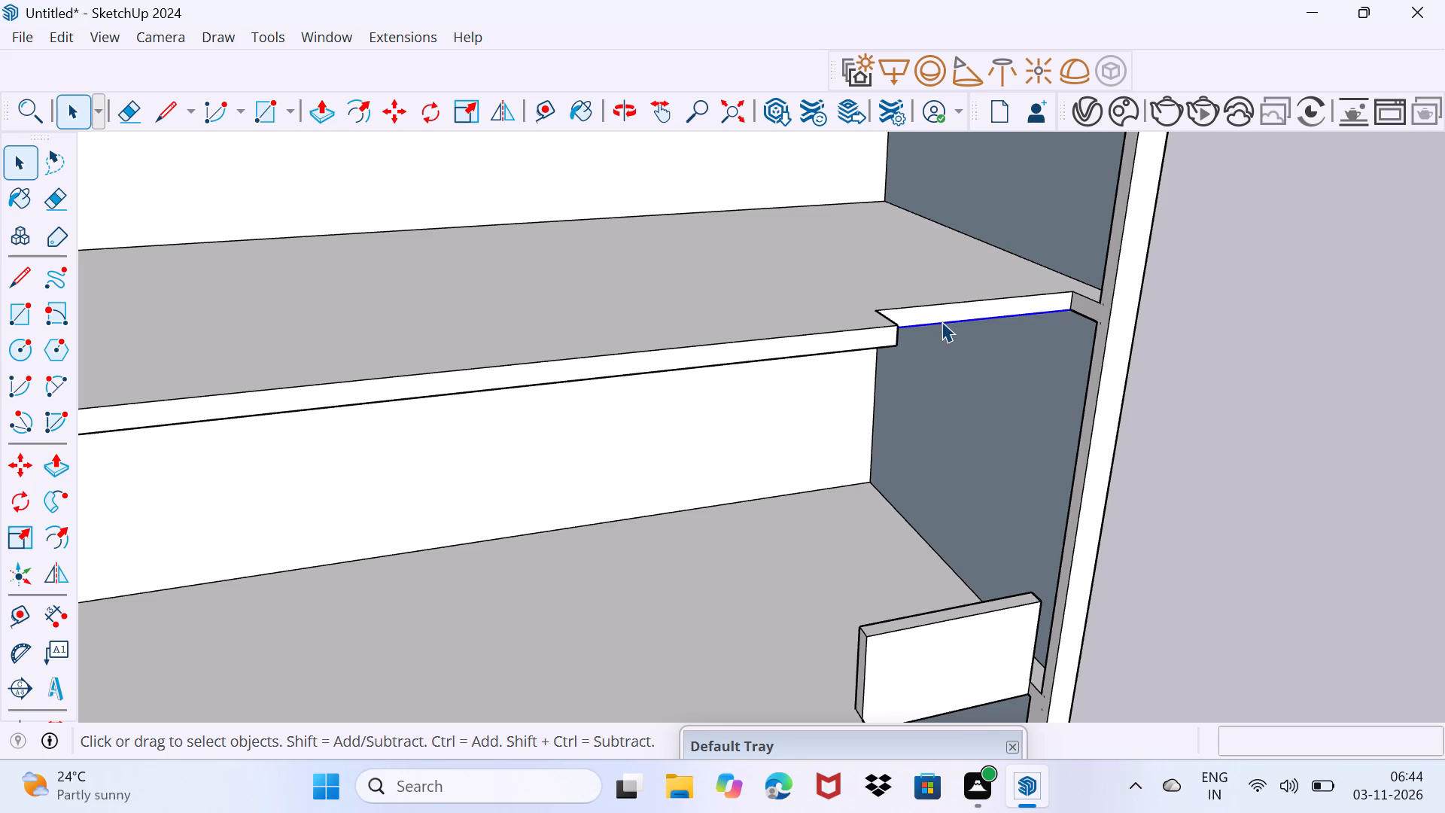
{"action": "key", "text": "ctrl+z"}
Pull the recessed front face of the upper intermediate slab's notch outward about 5 5/16" to form a narrow strip.
{"action": "left_click", "coordinate": [943, 310]}
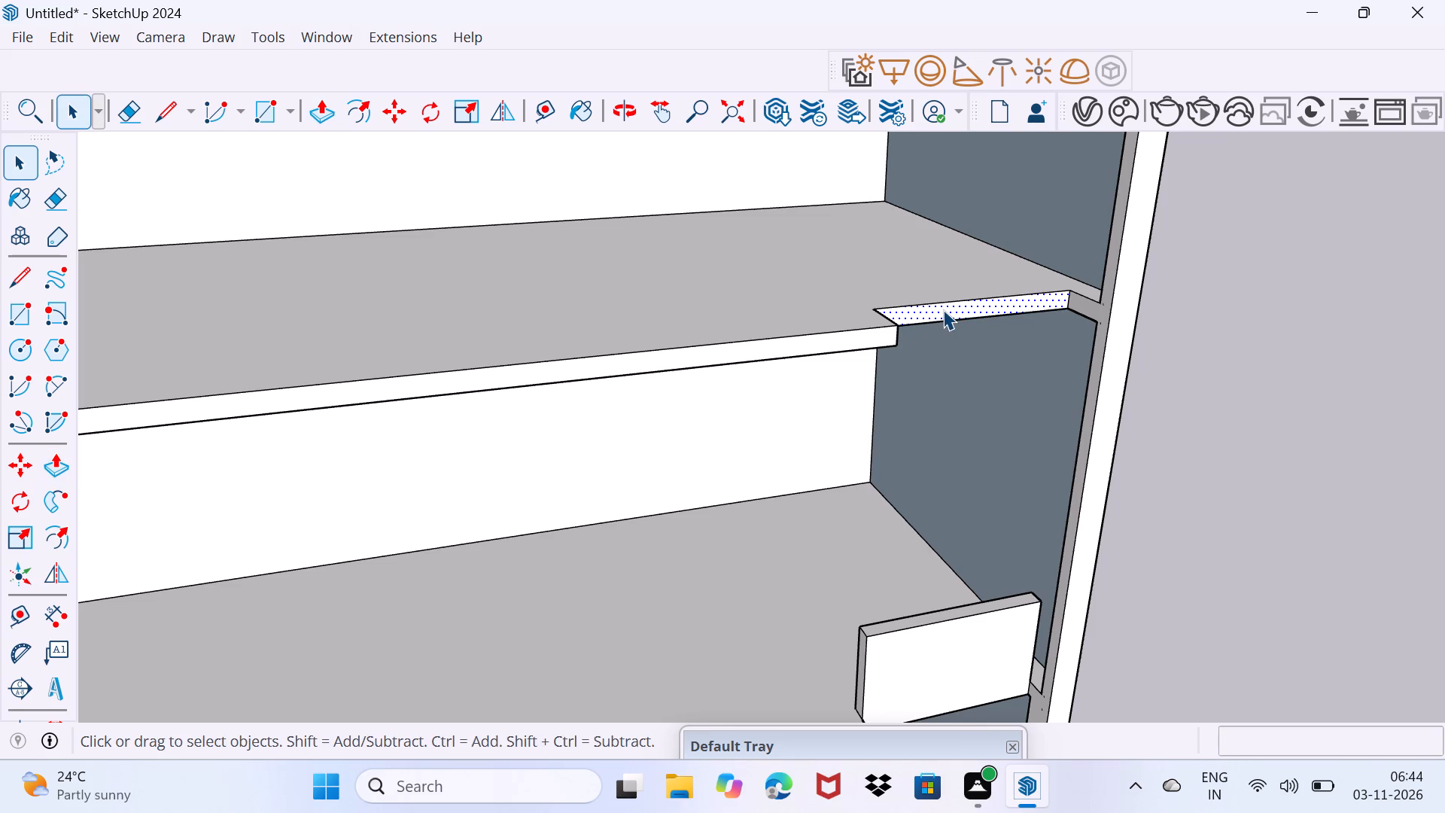
{"action": "key", "text": "p"}
{"action": "left_click", "coordinate": [943, 309]}
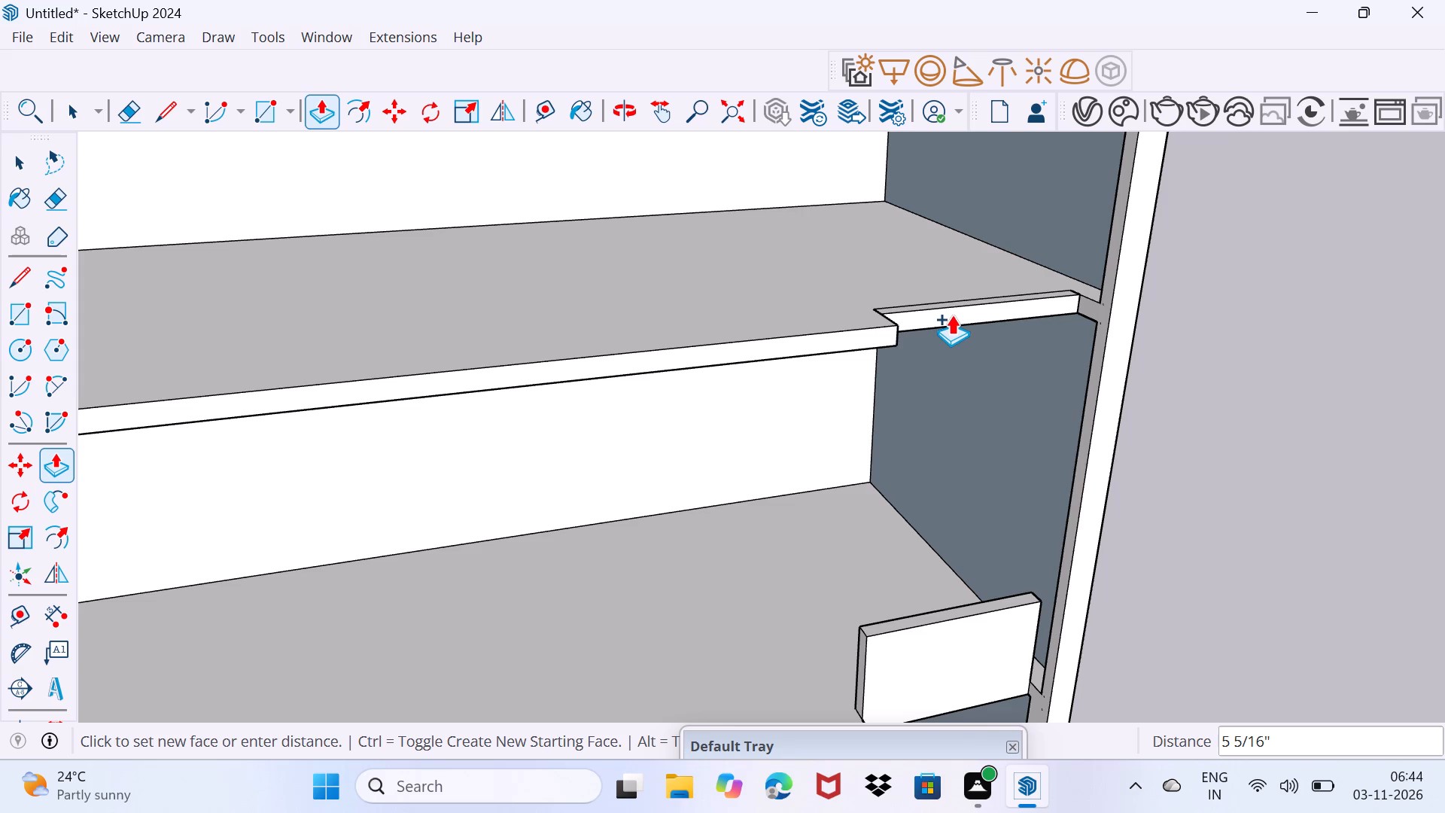
{"action": "left_click", "coordinate": [951, 315]}
{"action": "key", "text": "space"}
Raise the narrow strip at the upper intermediate slab's notch 3' into an upright panel.
{"action": "scroll", "coordinate": [941, 307], "scroll_direction": "up", "scroll_amount": 4}
{"action": "middle_click_drag", "start_coordinate": [931, 304], "coordinate": [970, 352]}
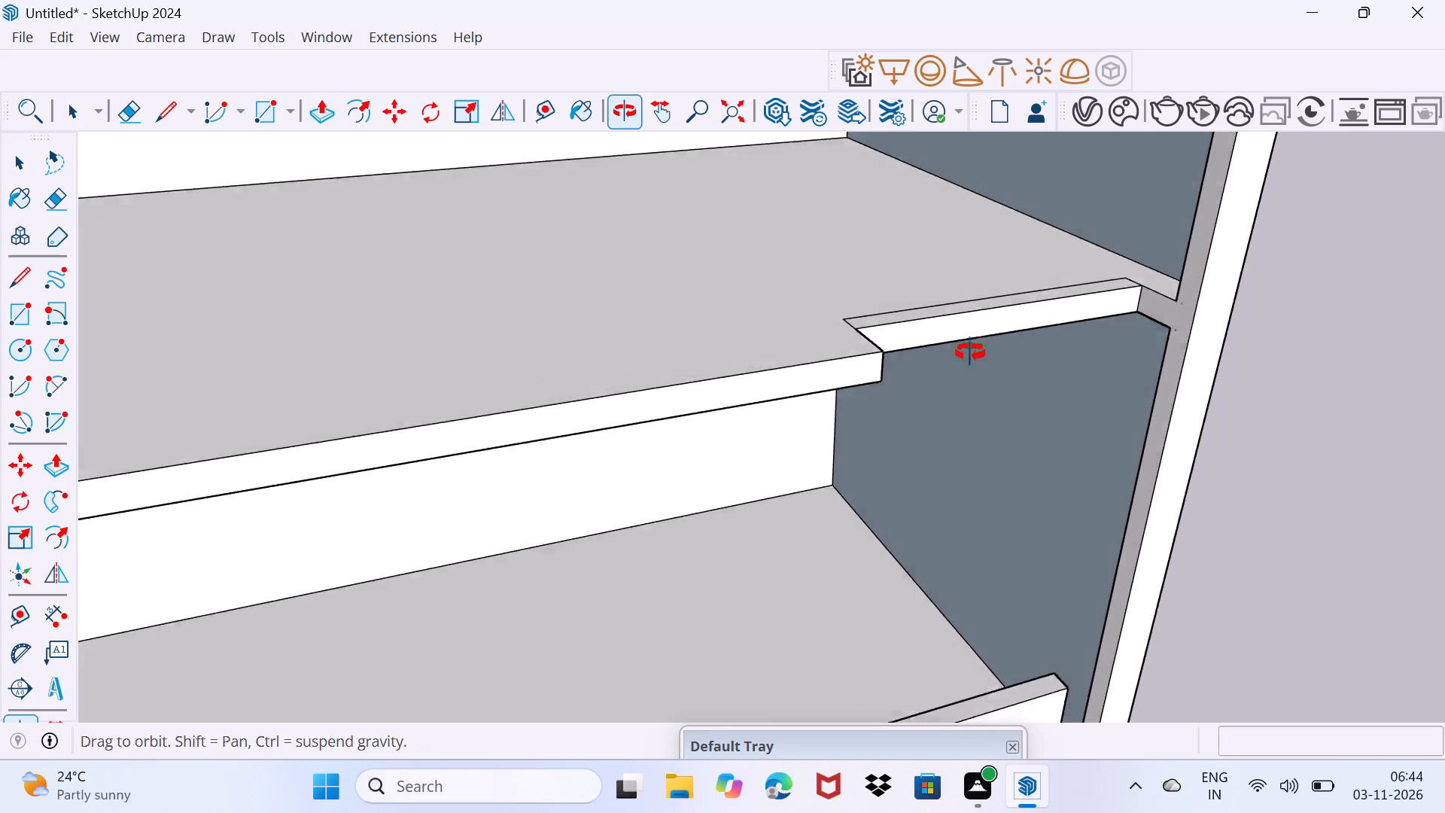
{"action": "middle_click_drag", "start_coordinate": [970, 352], "coordinate": [1022, 391]}
{"action": "left_click", "coordinate": [920, 315]}
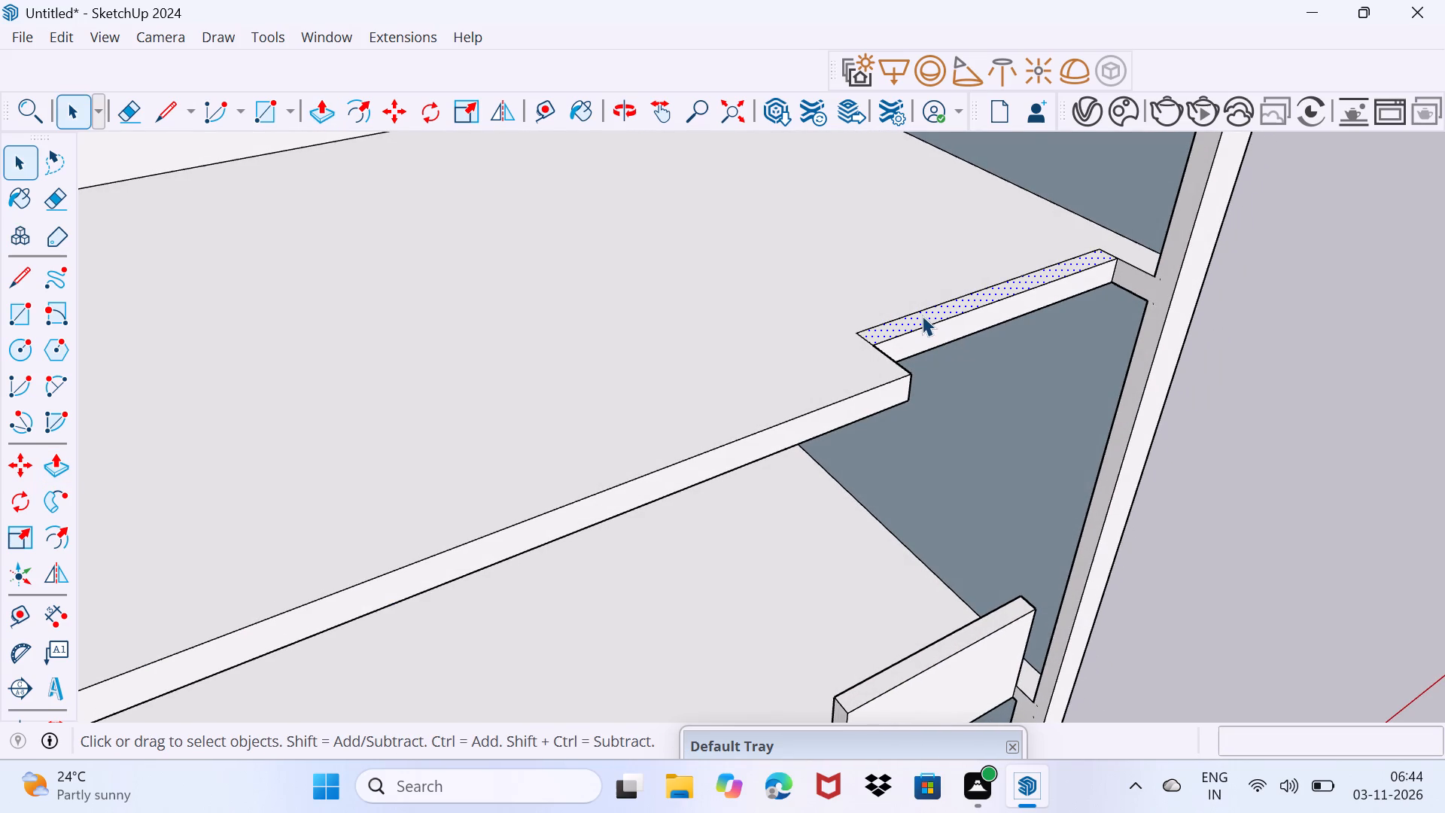
{"action": "key", "text": "p"}
{"action": "left_click", "coordinate": [922, 315]}
{"action": "left_click_drag", "start_coordinate": [926, 310], "coordinate": [935, 260]}
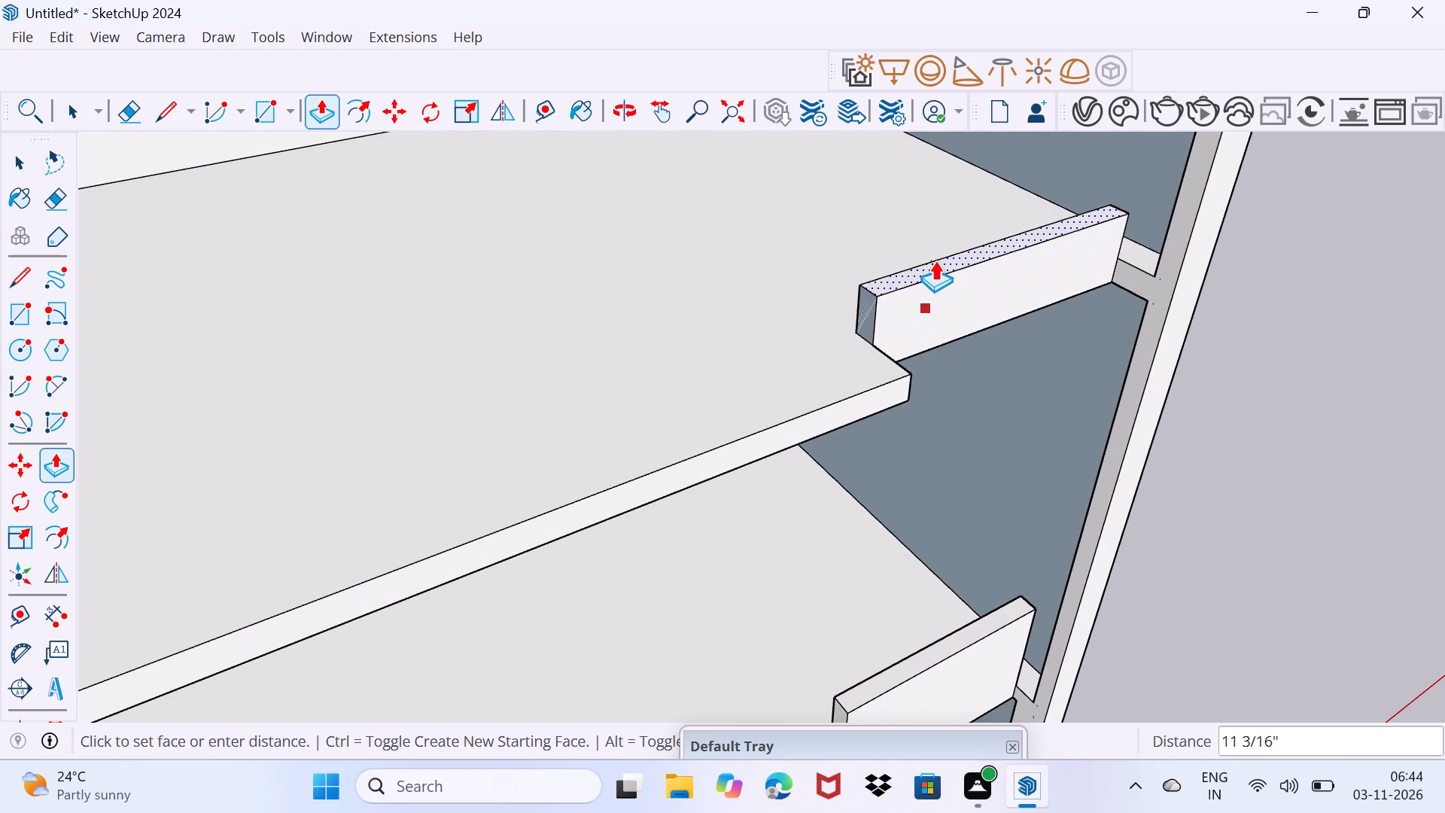
{"action": "left_click_drag", "start_coordinate": [935, 260], "coordinate": [937, 252]}
{"action": "type", "text": "3'"}
{"action": "key", "text": "Return"}
{"action": "key", "text": "space"}
Review the front facade and the upright panels beside the outer corner post from several angles.
{"action": "scroll", "coordinate": [935, 251], "scroll_direction": "down", "scroll_amount": 10}
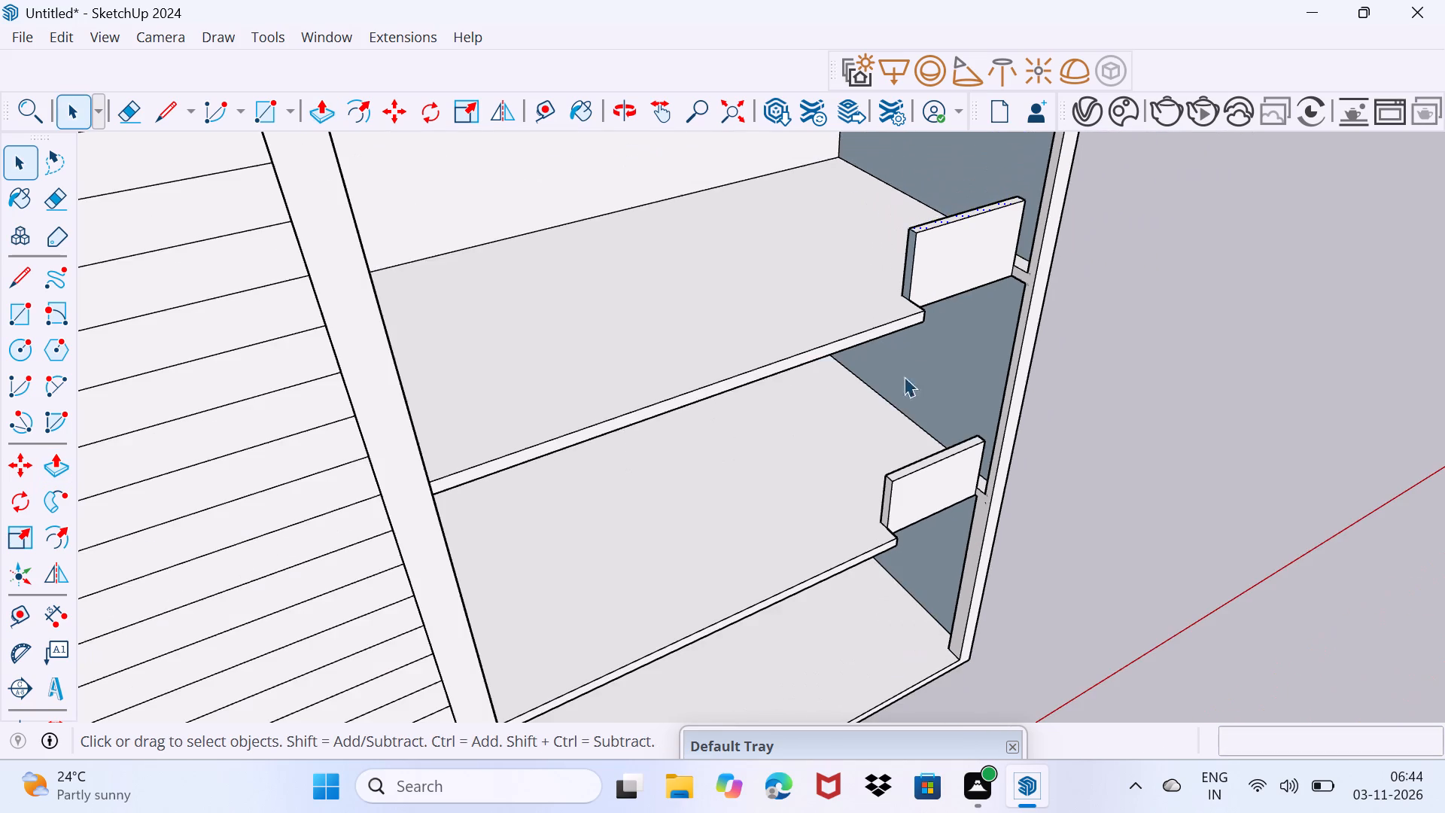
{"action": "middle_click_drag", "start_coordinate": [904, 403], "coordinate": [914, 273]}
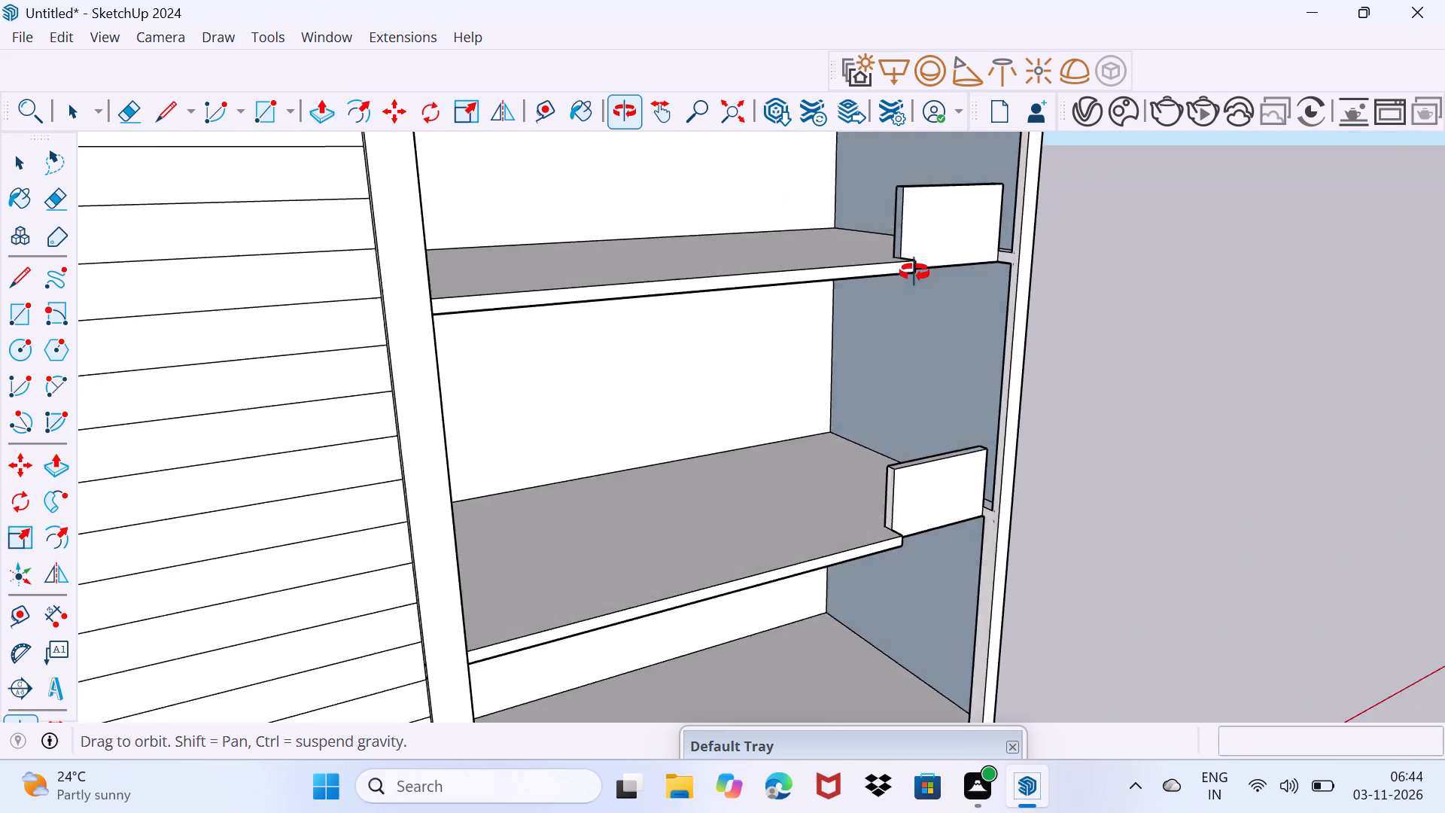
{"action": "middle_click_drag", "start_coordinate": [914, 273], "coordinate": [902, 240]}
{"action": "scroll", "coordinate": [905, 223], "scroll_direction": "down", "scroll_amount": 9}
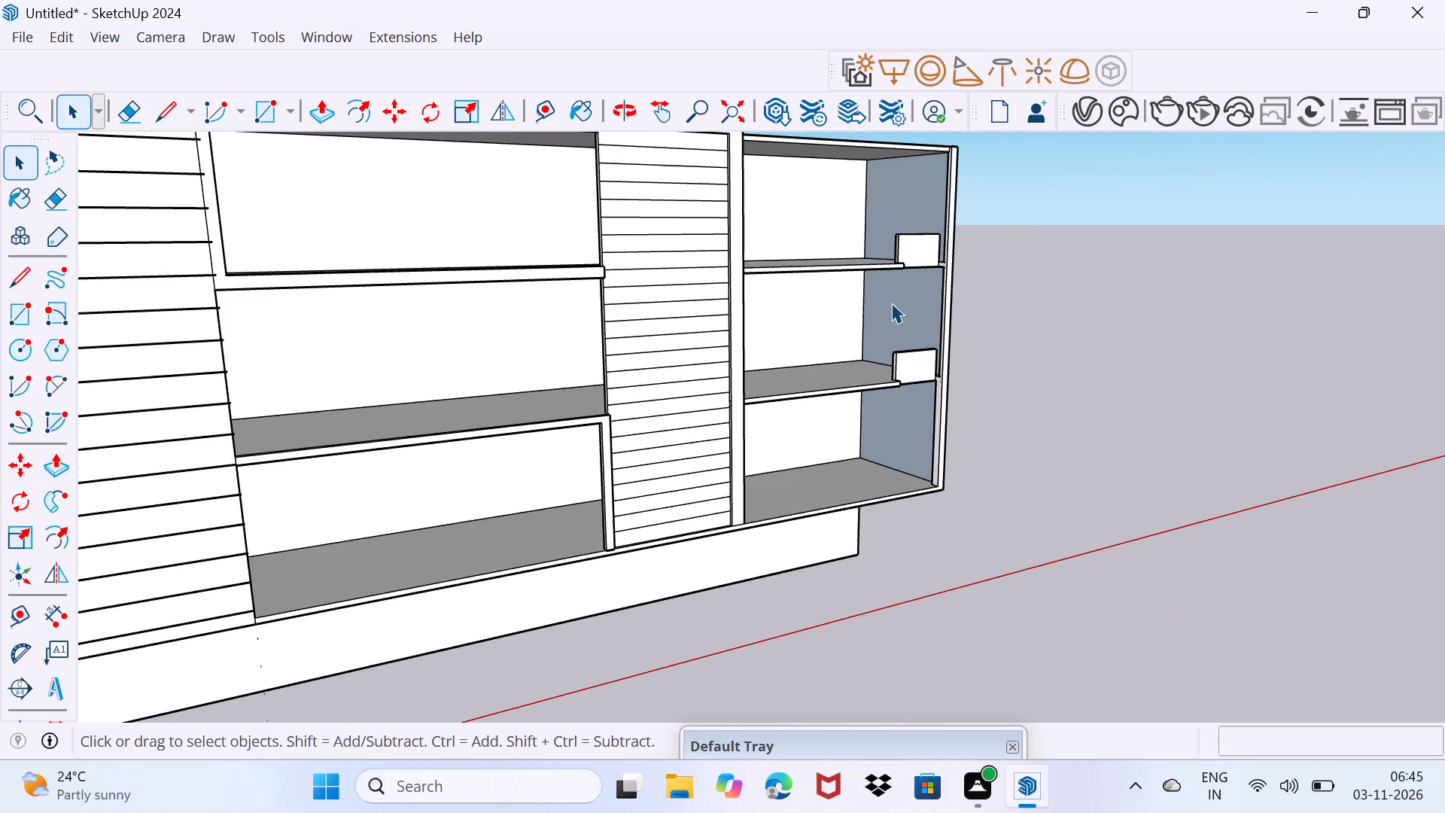
{"action": "middle_click_drag", "start_coordinate": [899, 304], "coordinate": [889, 280]}
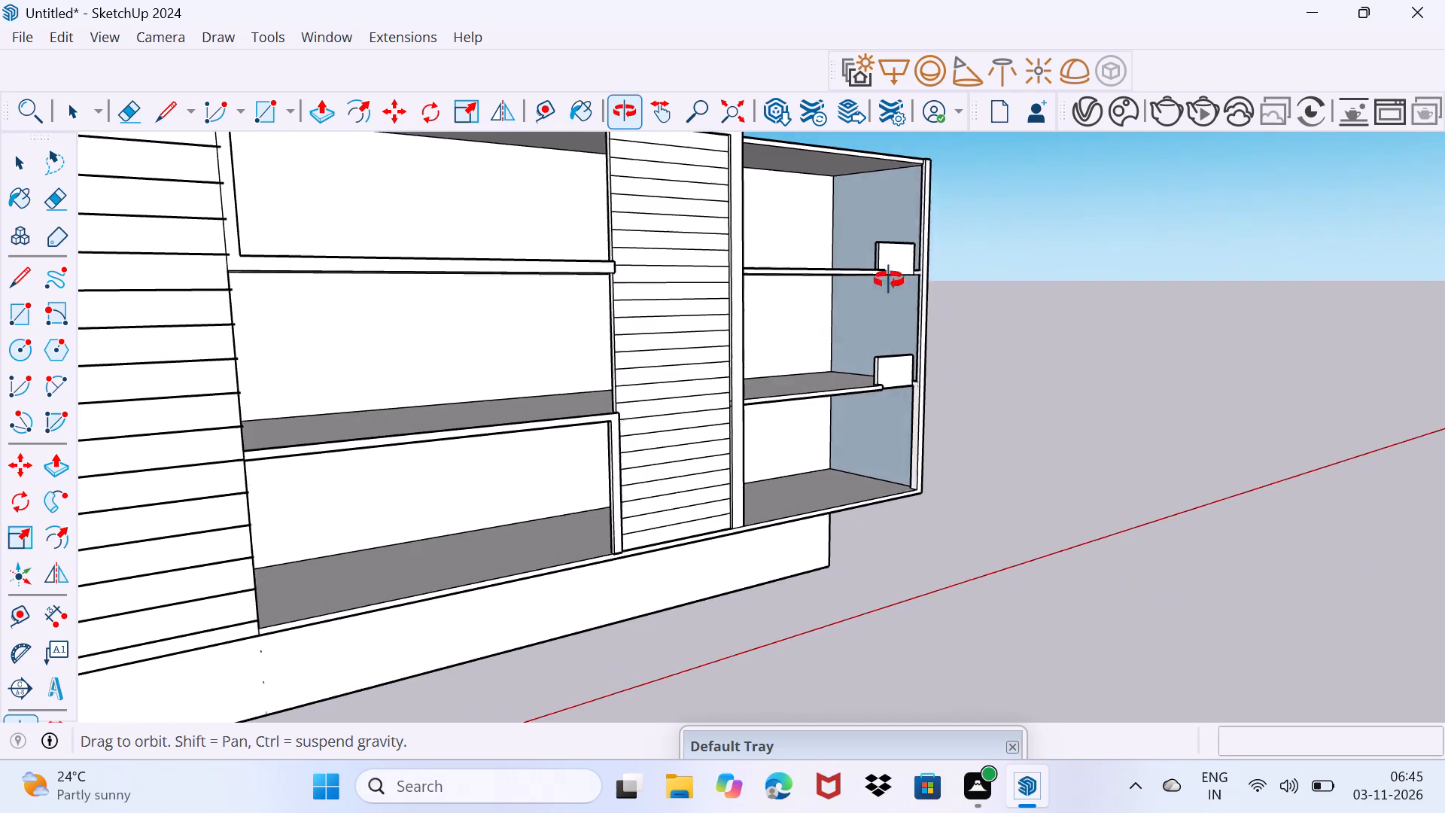
{"action": "middle_click_drag", "start_coordinate": [889, 280], "coordinate": [596, 235]}
{"action": "scroll", "coordinate": [596, 235], "scroll_direction": "down", "scroll_amount": 1}
{"action": "middle_click_drag", "start_coordinate": [527, 255], "coordinate": [528, 472], "text": "shift"}
{"action": "middle_click_drag", "start_coordinate": [520, 478], "coordinate": [596, 362]}
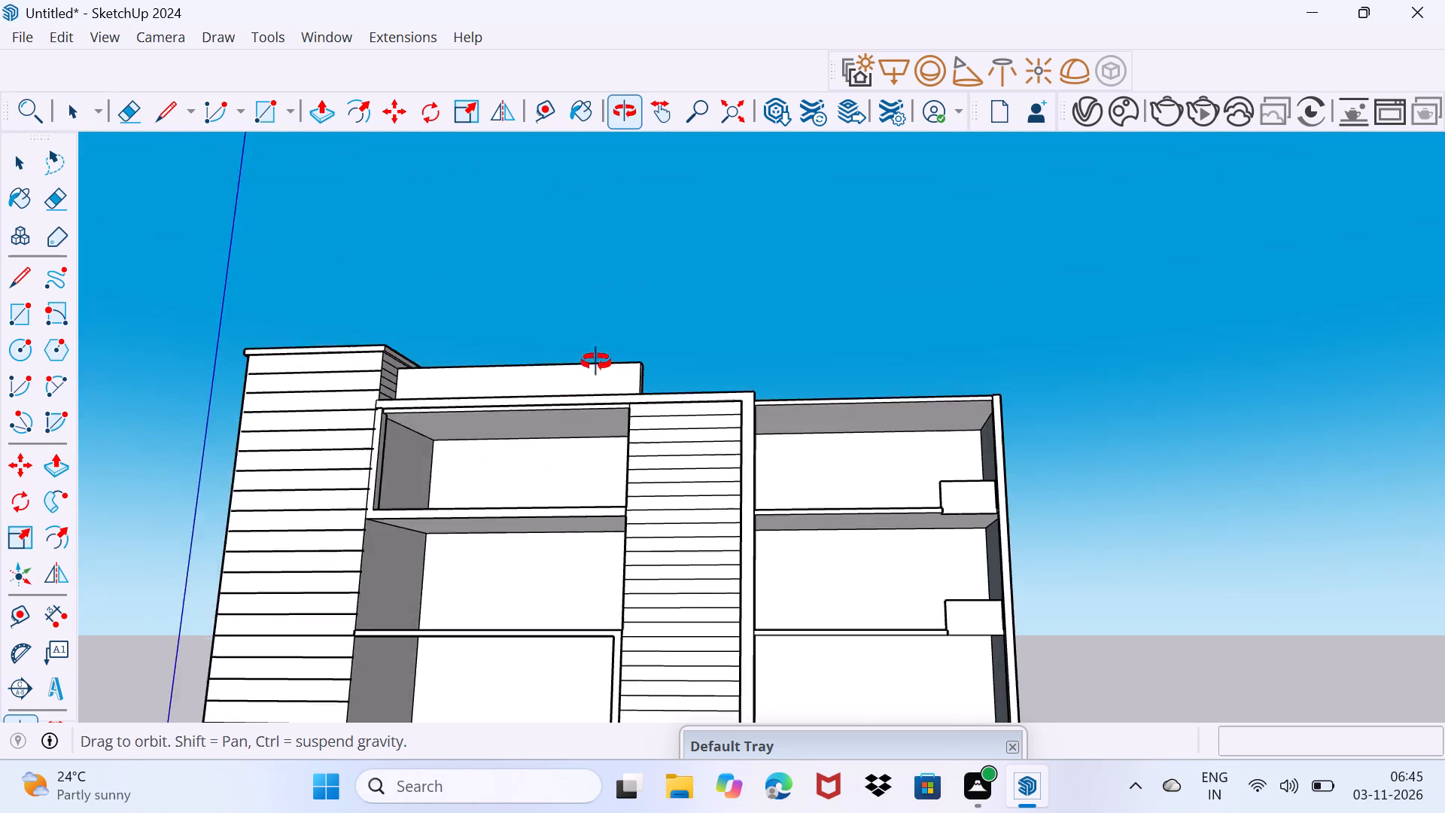
{"action": "middle_click_drag", "start_coordinate": [596, 362], "coordinate": [634, 224]}
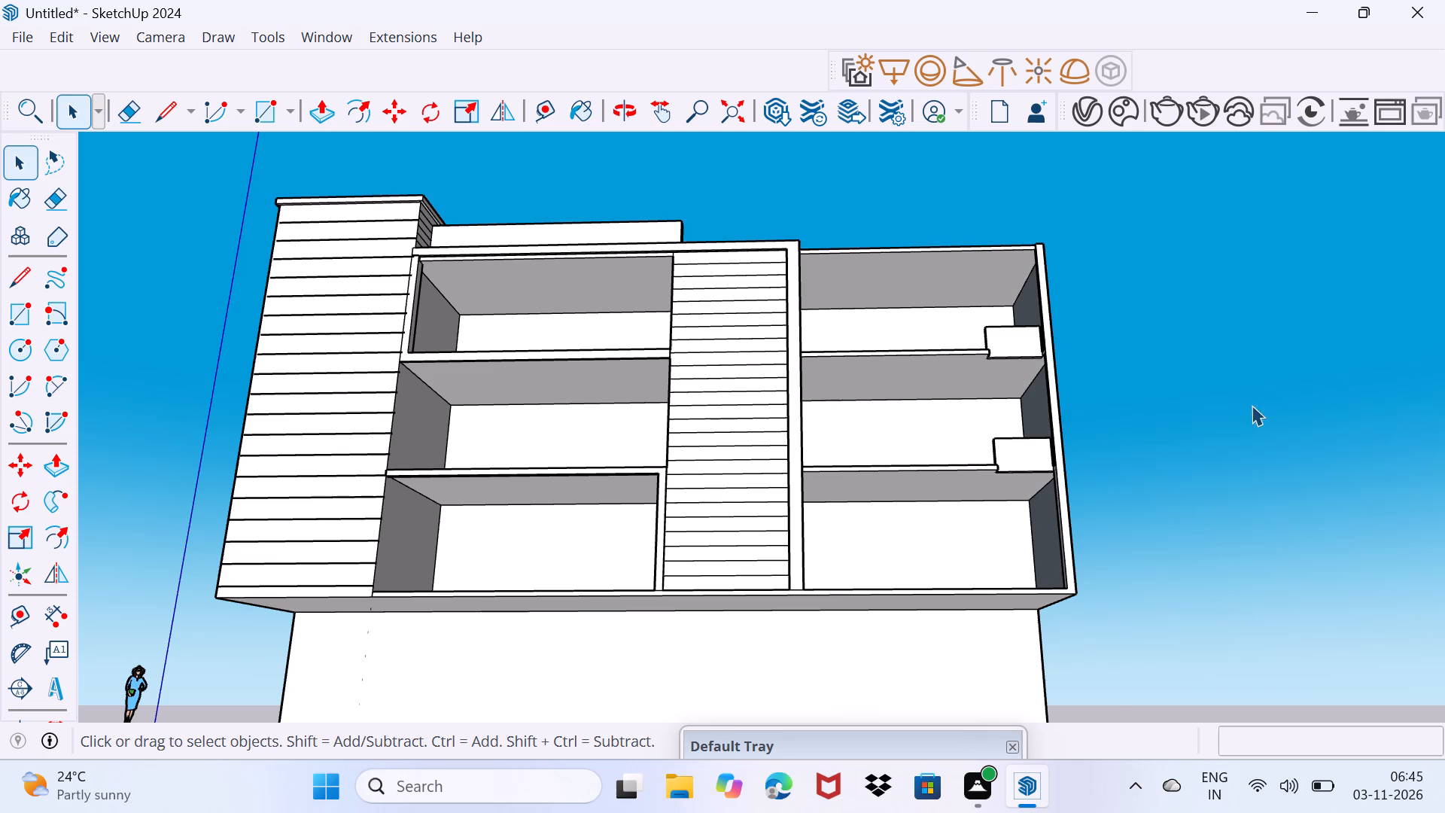
Raise the top face of the outer corner post 5' above the roof slab.
{"action": "scroll", "coordinate": [1031, 297], "scroll_direction": "up", "scroll_amount": 3}
{"action": "middle_click_drag", "start_coordinate": [1161, 295], "coordinate": [639, 464]}
{"action": "scroll", "coordinate": [954, 226], "scroll_direction": "up", "scroll_amount": 3}
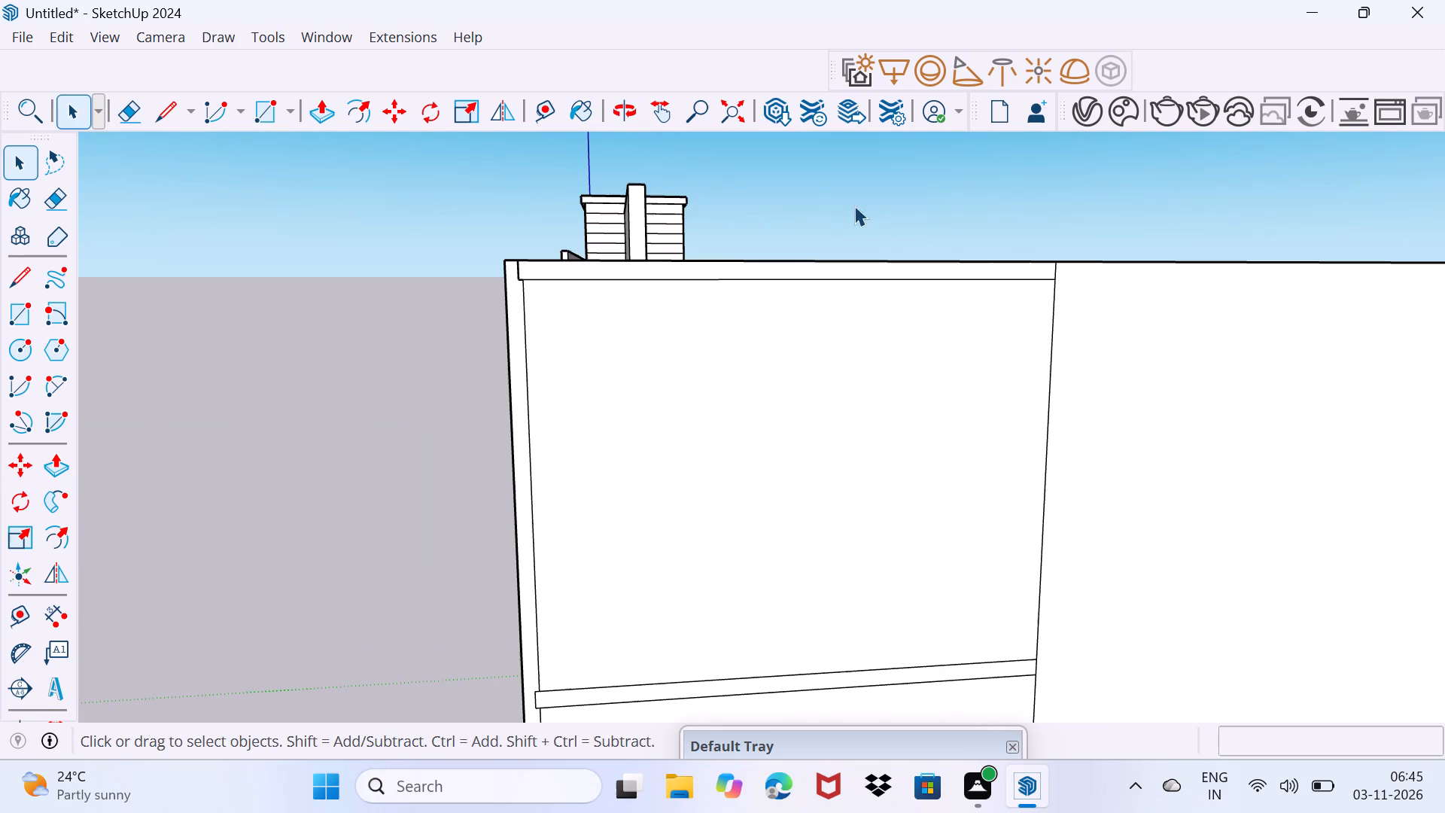
{"action": "middle_click_drag", "start_coordinate": [752, 279], "coordinate": [905, 344]}
{"action": "scroll", "coordinate": [500, 321], "scroll_direction": "up", "scroll_amount": 3}
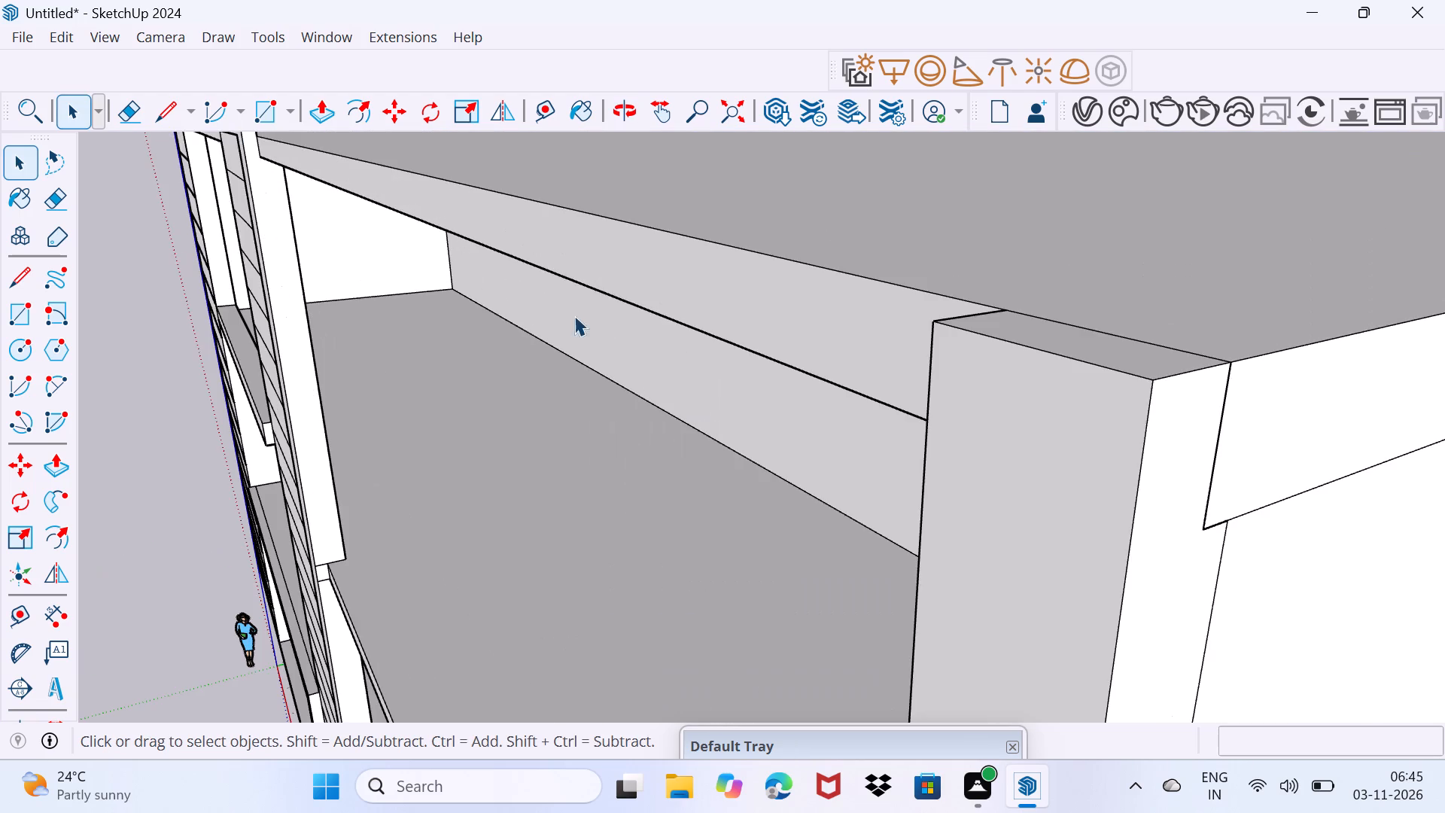
{"action": "middle_click", "coordinate": [622, 354]}
{"action": "scroll", "coordinate": [624, 359], "scroll_direction": "down", "scroll_amount": 3}
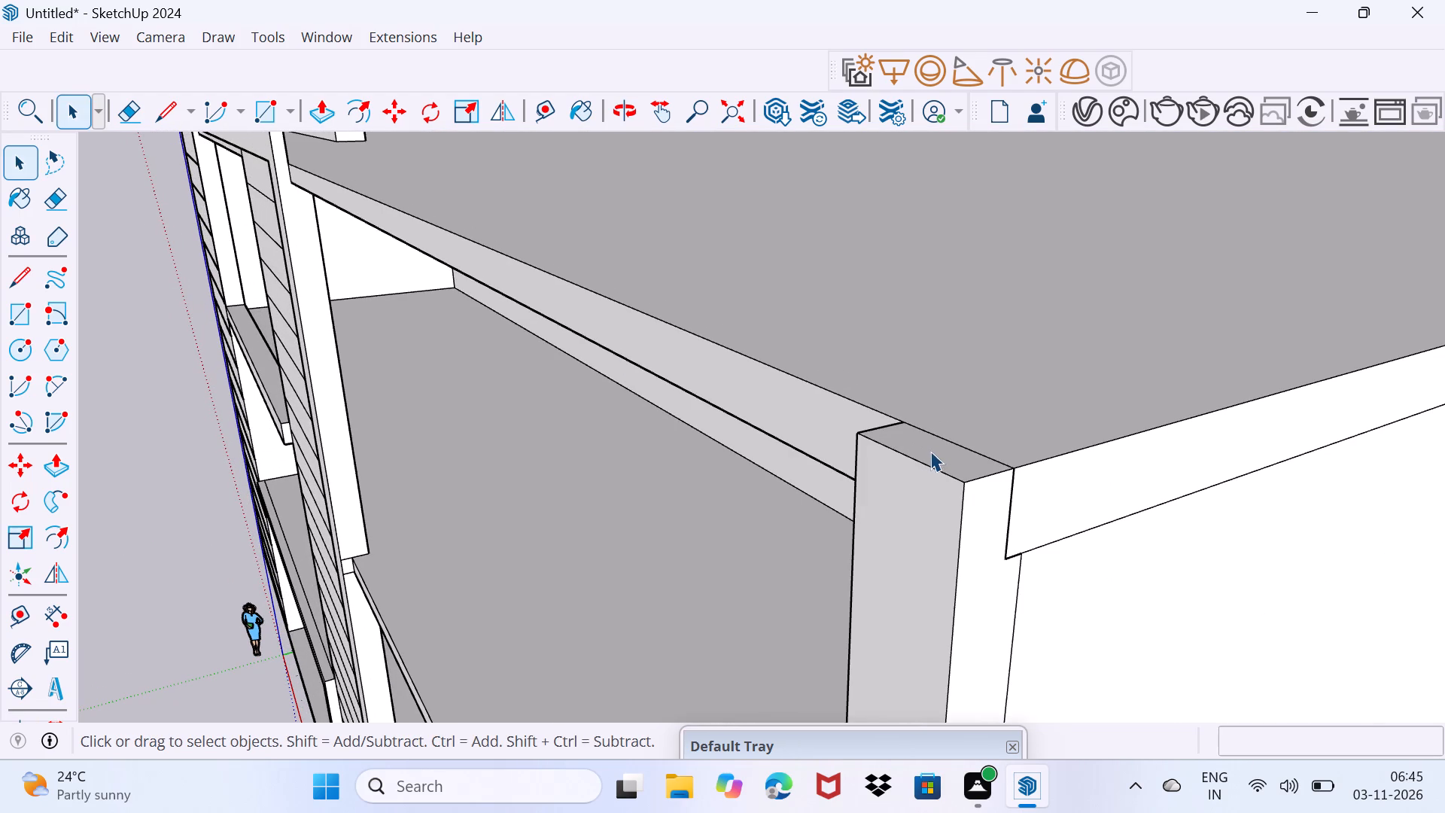
{"action": "left_click", "coordinate": [936, 453]}
{"action": "key", "text": "p"}
{"action": "left_click_drag", "start_coordinate": [935, 453], "coordinate": [935, 451]}
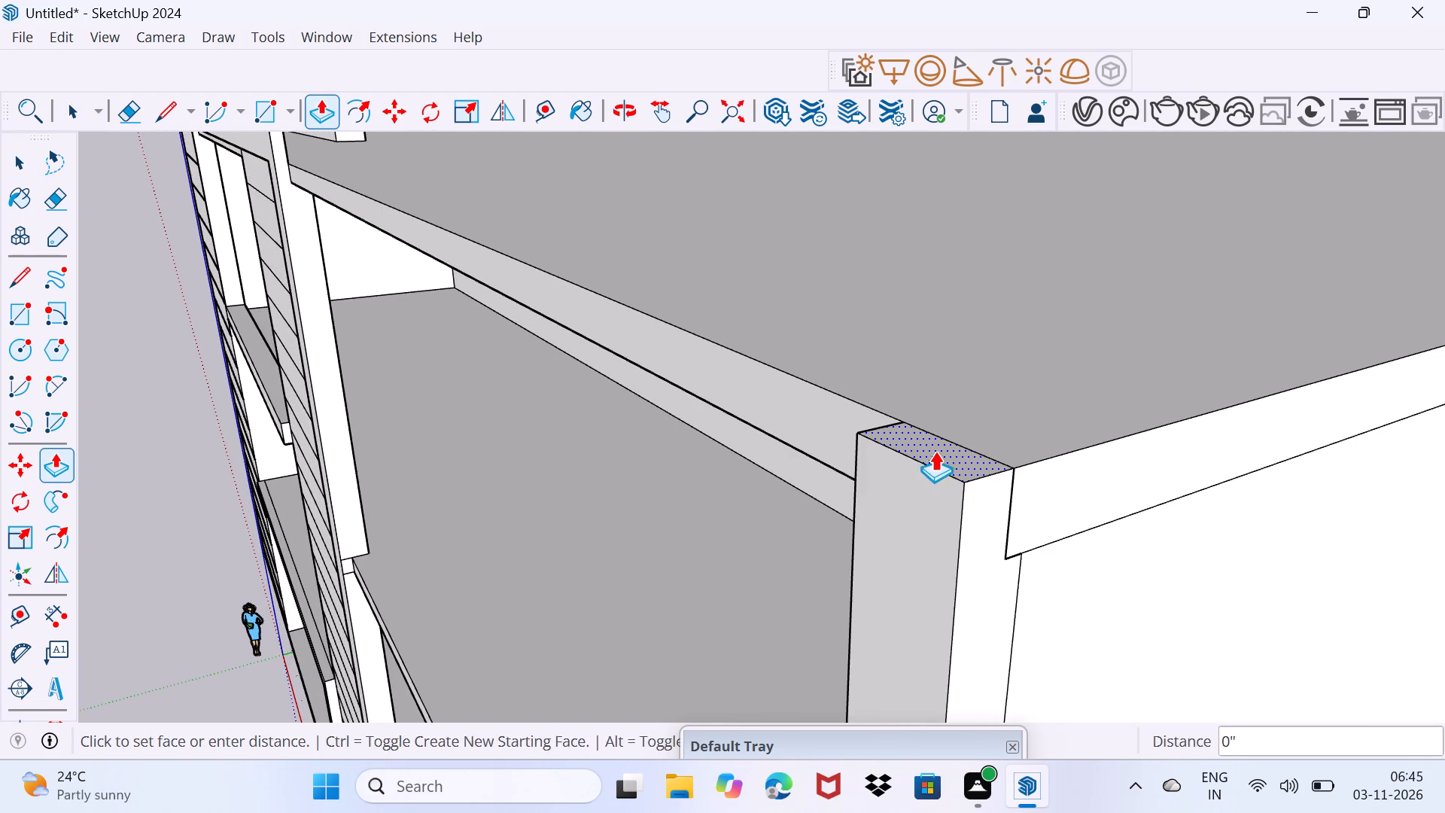
{"action": "left_click_drag", "start_coordinate": [935, 451], "coordinate": [936, 446]}
{"action": "left_click_drag", "start_coordinate": [943, 460], "coordinate": [947, 248]}
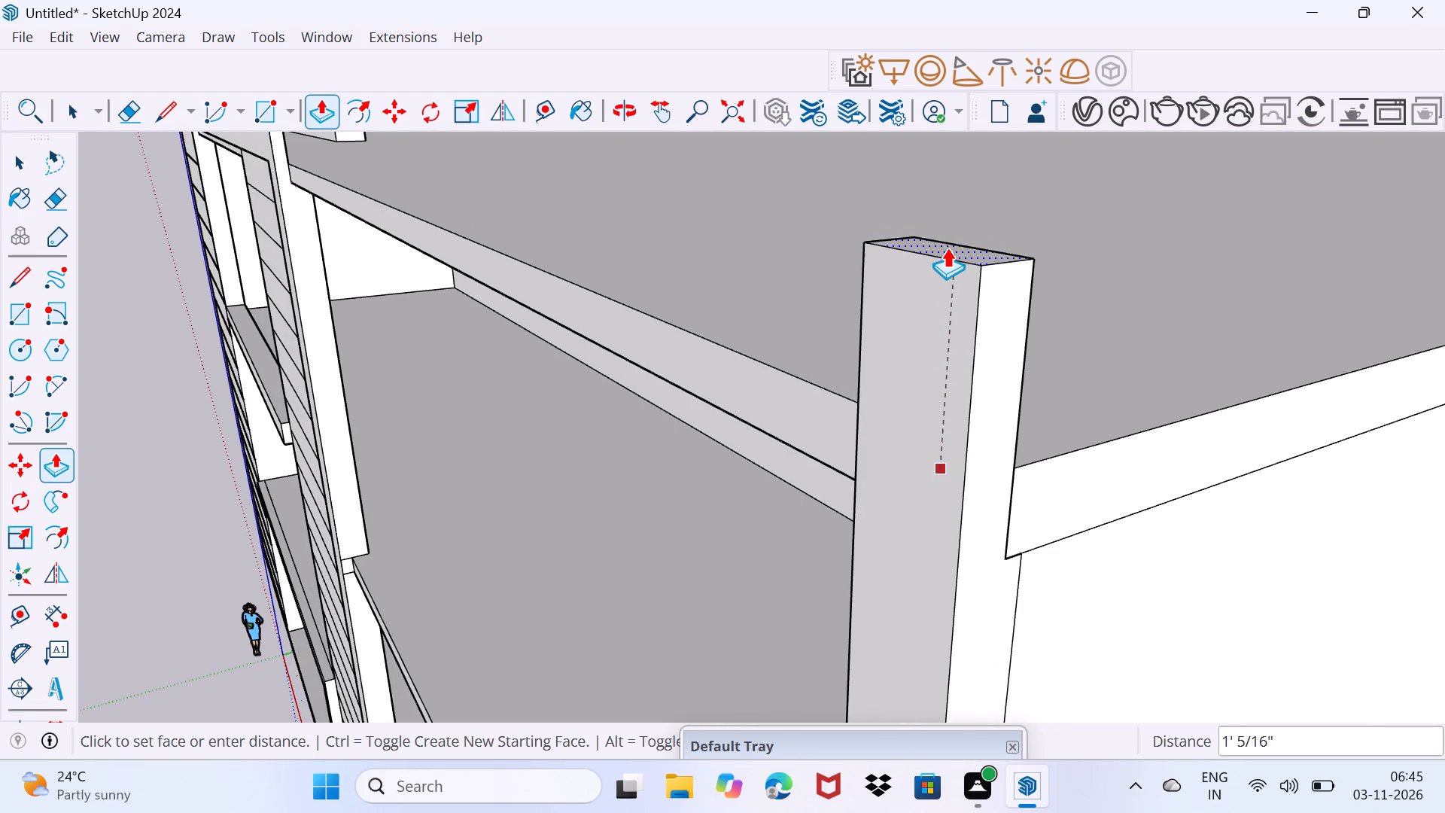
{"action": "left_click_drag", "start_coordinate": [947, 248], "coordinate": [959, 190]}
{"action": "type", "text": "5'"}
{"action": "key", "text": "Return"}
Extend the rear face of the raised corner post section 15' back along the roof's side edge, forming a side parapet.
{"action": "scroll", "coordinate": [964, 193], "scroll_direction": "down", "scroll_amount": 9}
{"action": "middle_click_drag", "start_coordinate": [1035, 212], "coordinate": [905, 235]}
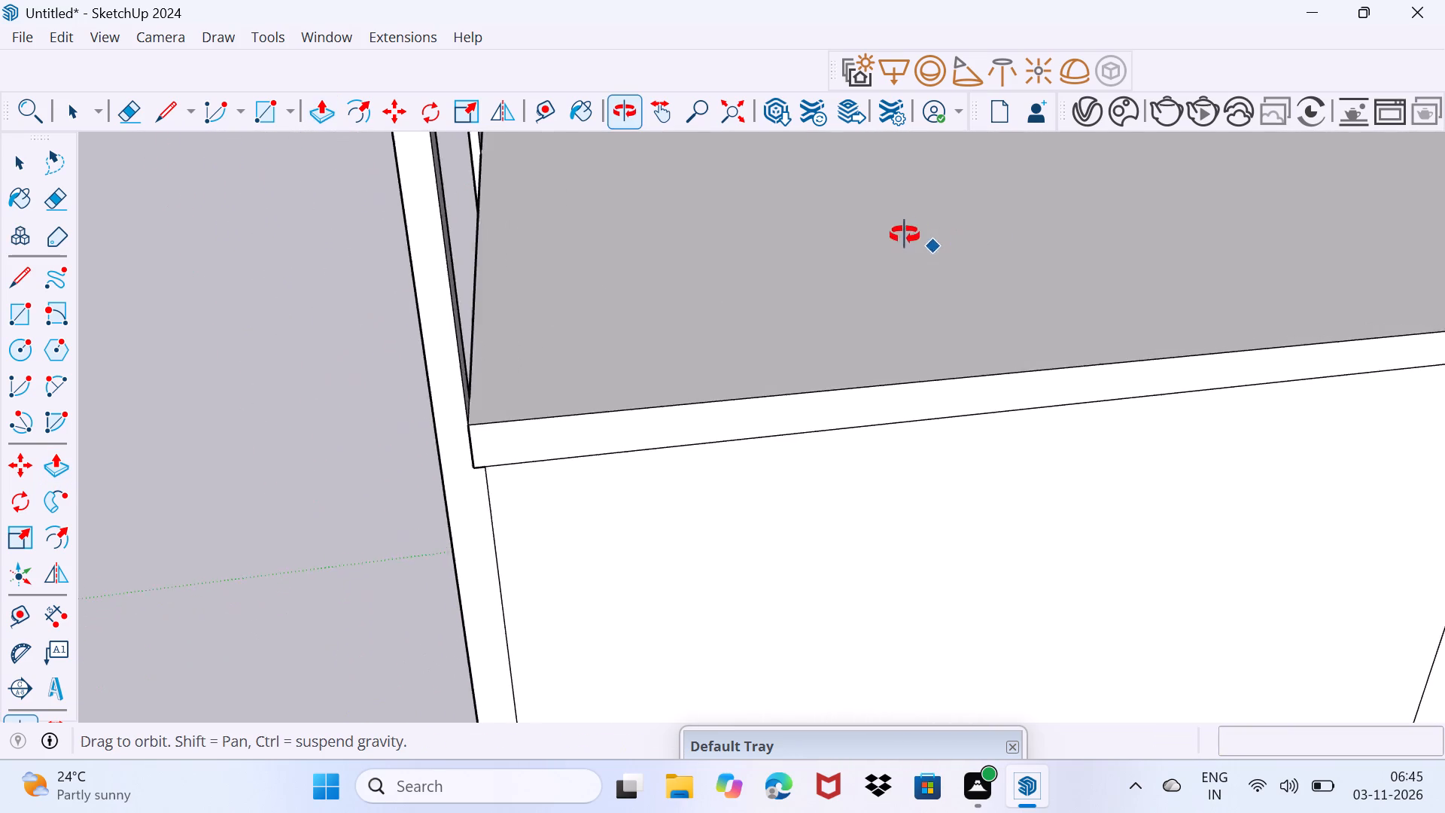
{"action": "middle_click_drag", "start_coordinate": [905, 235], "coordinate": [875, 240]}
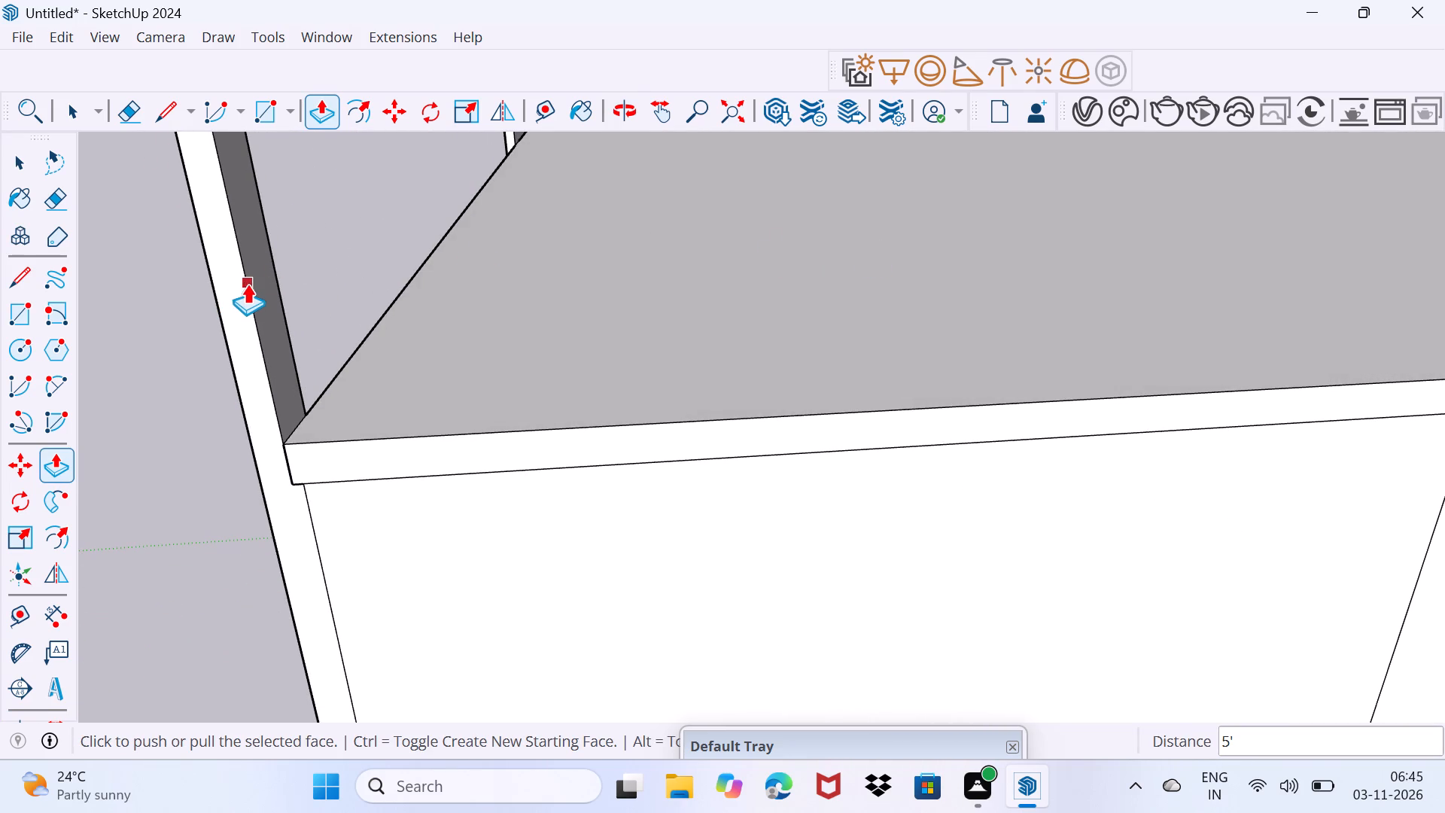
{"action": "key", "text": "Escape"}
{"action": "left_click", "coordinate": [264, 281]}
{"action": "scroll", "coordinate": [802, 358], "scroll_direction": "down", "scroll_amount": 4}
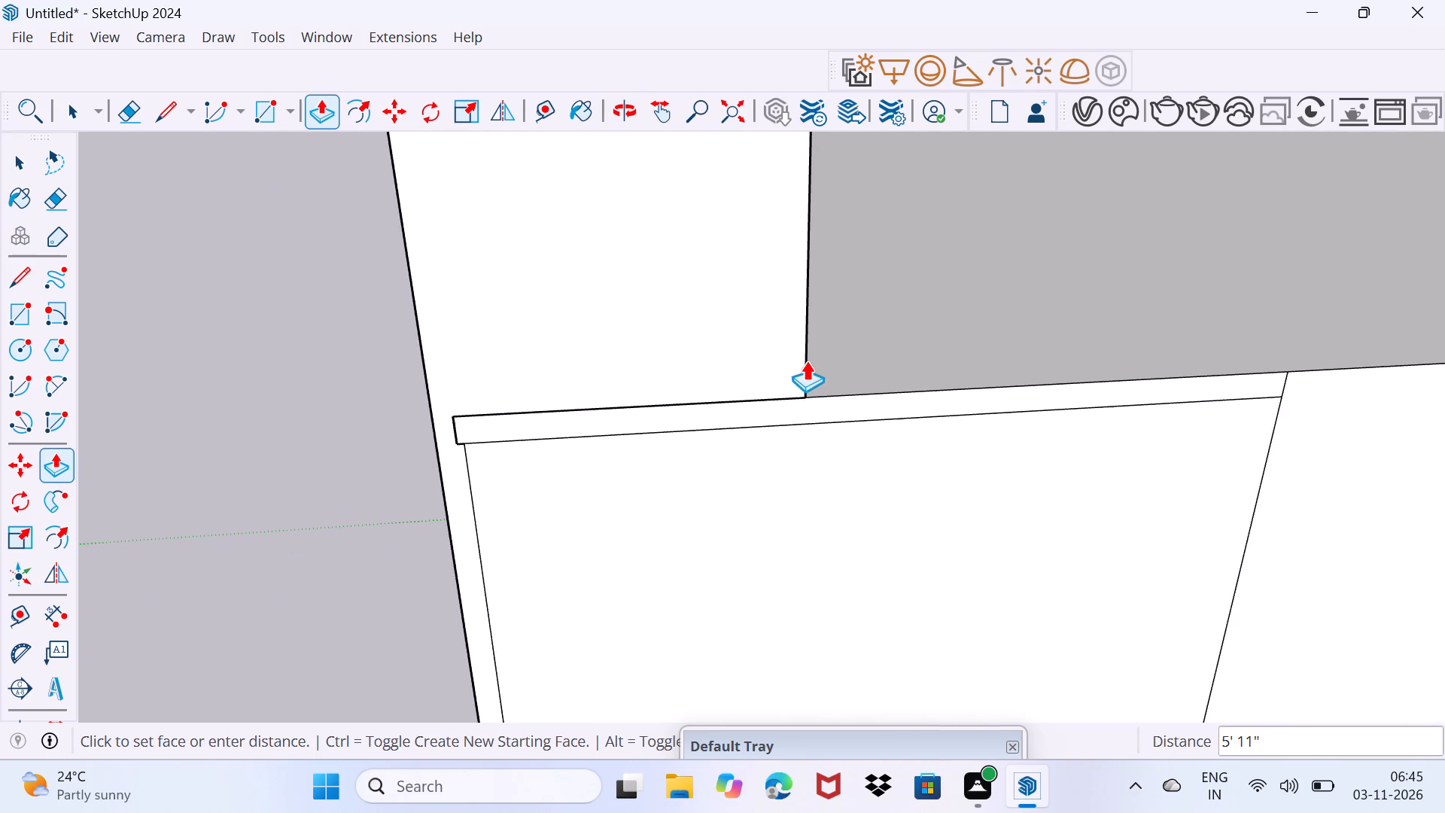
{"action": "scroll", "coordinate": [806, 361], "scroll_direction": "down", "scroll_amount": 5}
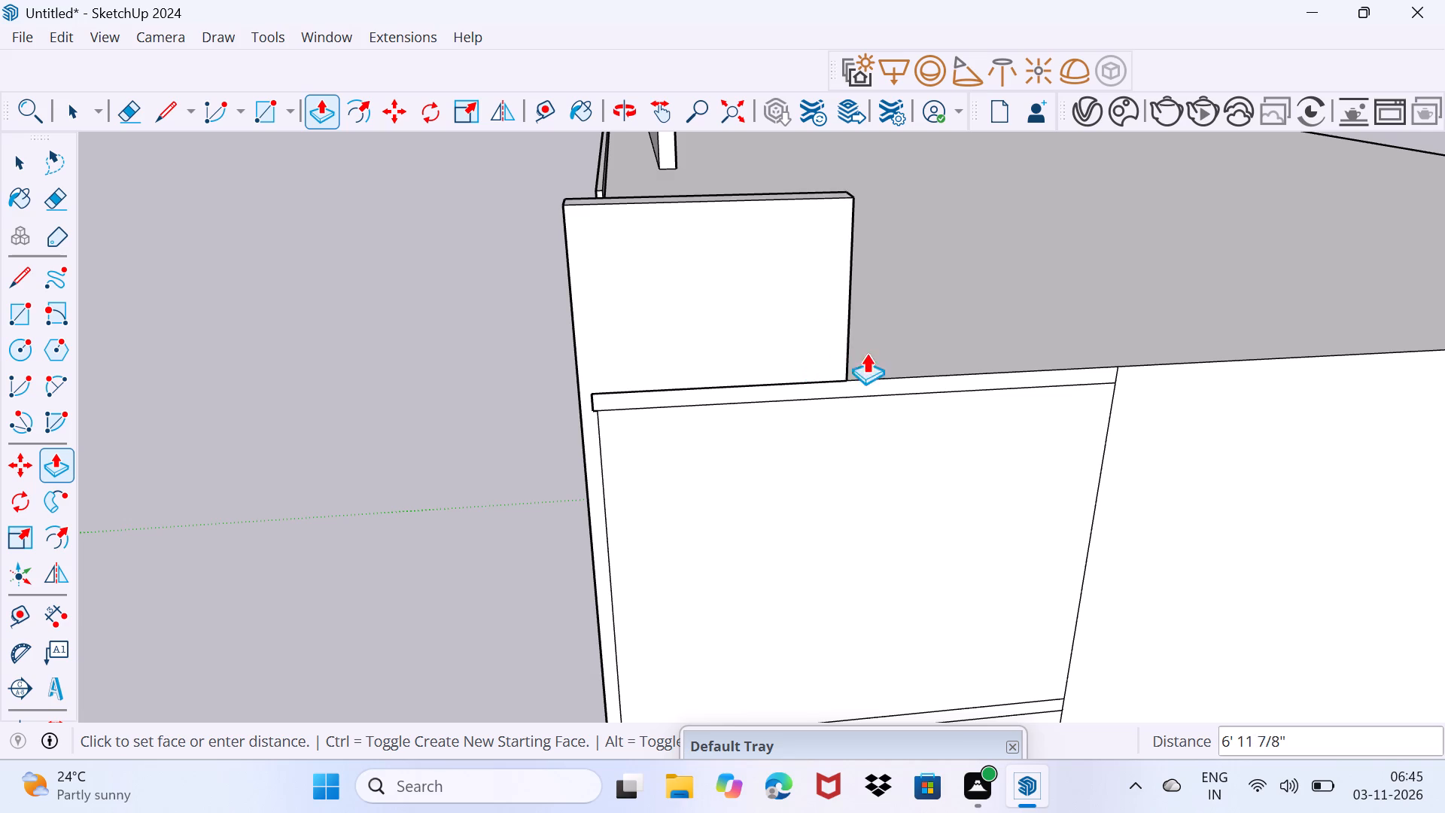
{"action": "left_click", "coordinate": [1124, 375]}
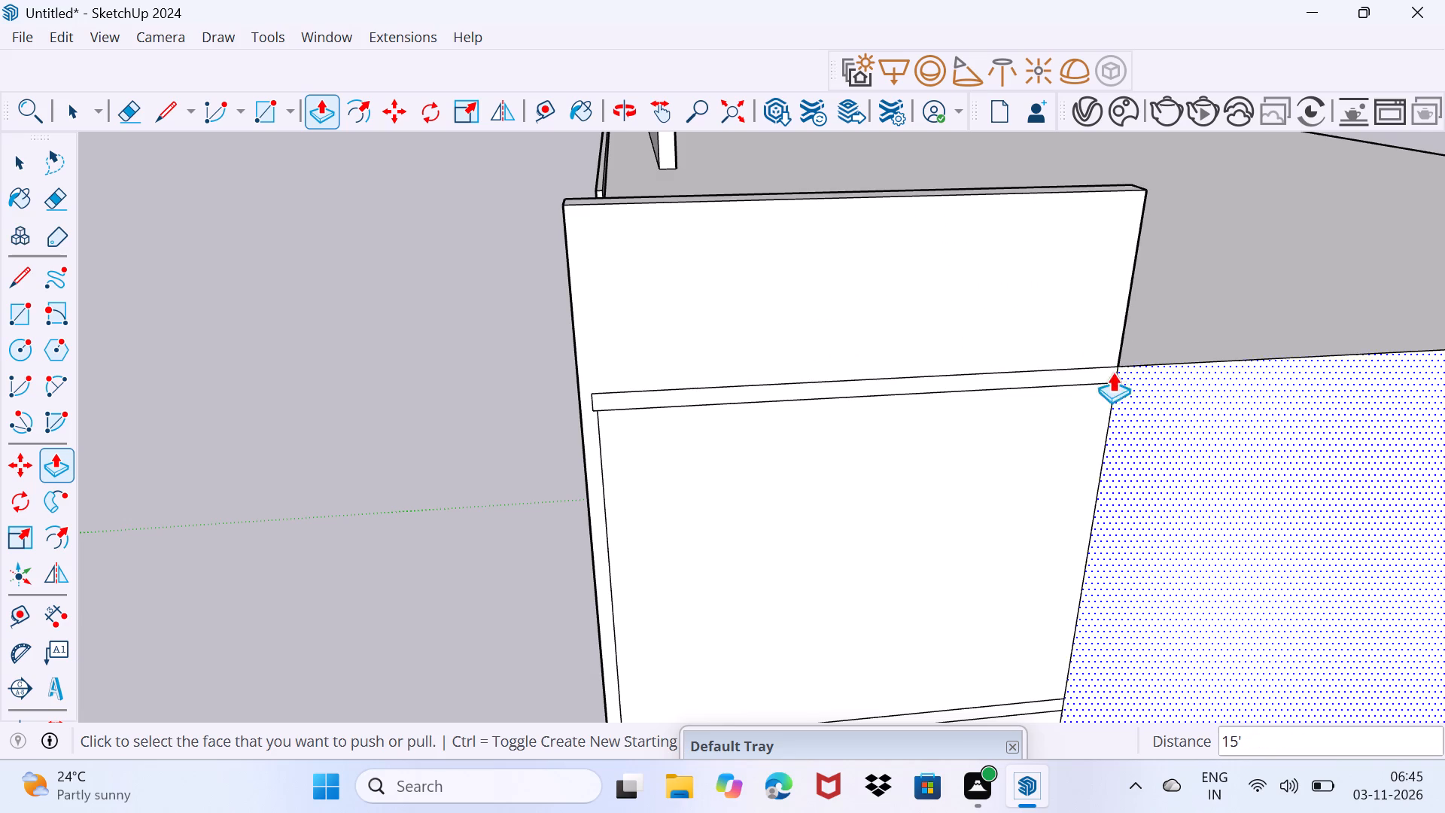
{"action": "middle_click_drag", "start_coordinate": [818, 321], "coordinate": [1349, 376]}
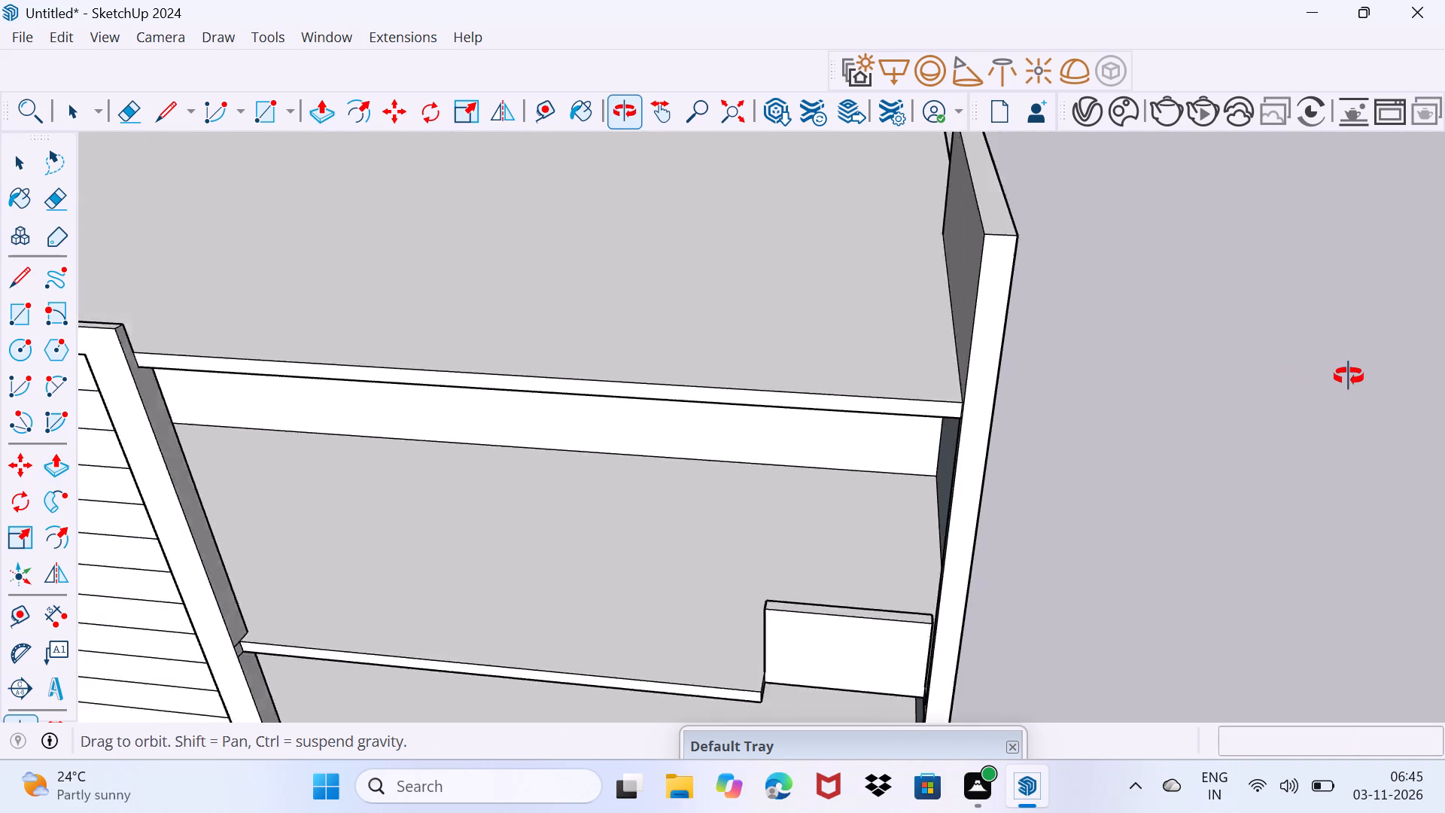
Draw a strip rectangle about 8 1/4" high and 15' 4" long along the top of the roof side parapet's inner face.
{"action": "middle_click_drag", "start_coordinate": [1349, 376], "coordinate": [1354, 374]}
{"action": "key", "text": "space"}
{"action": "middle_click_drag", "start_coordinate": [828, 298], "coordinate": [973, 276]}
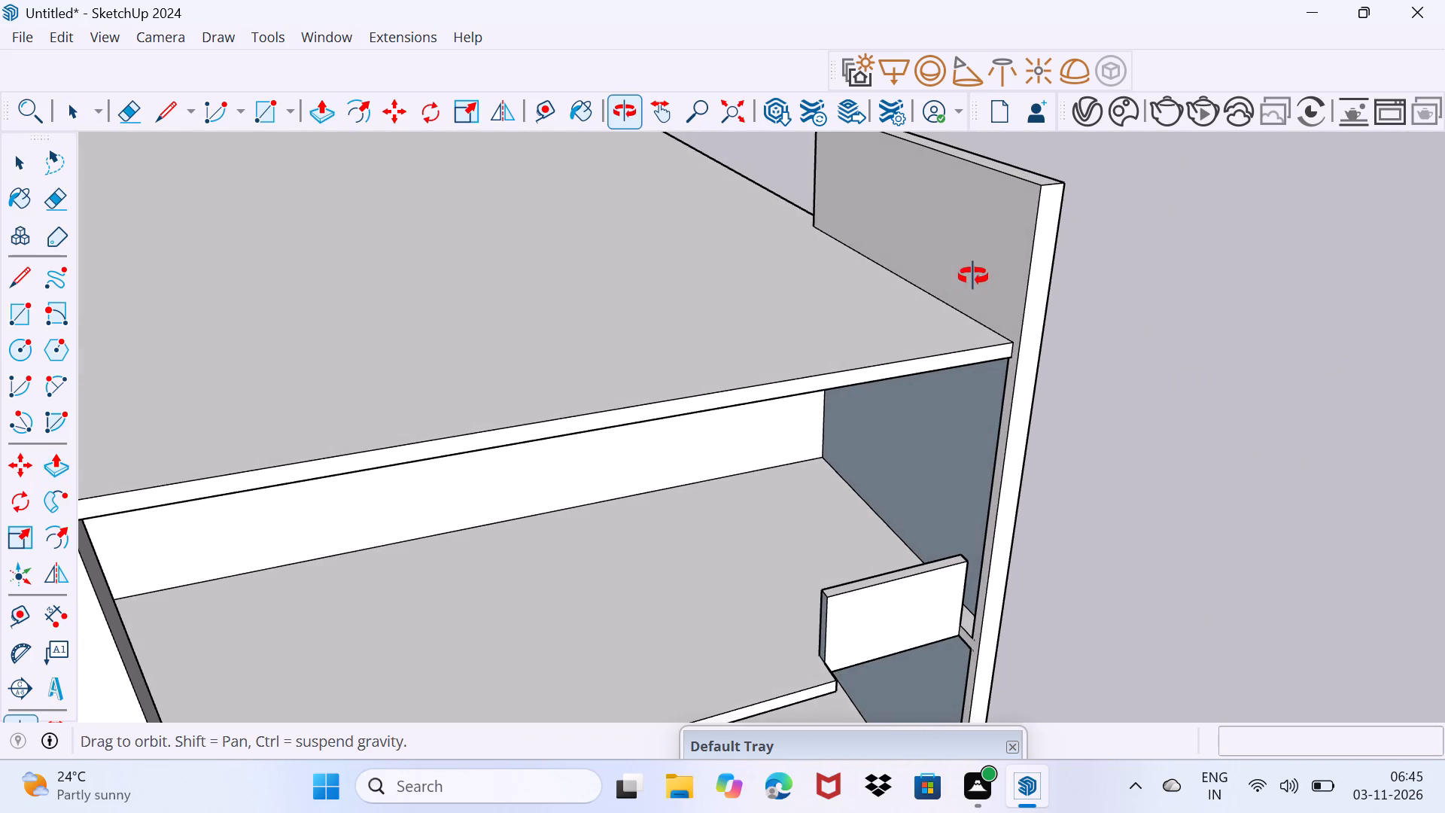
{"action": "middle_click_drag", "start_coordinate": [973, 276], "coordinate": [1051, 417]}
{"action": "middle_click_drag", "start_coordinate": [1019, 422], "coordinate": [1216, 339]}
{"action": "scroll", "coordinate": [766, 322], "scroll_direction": "up", "scroll_amount": 2}
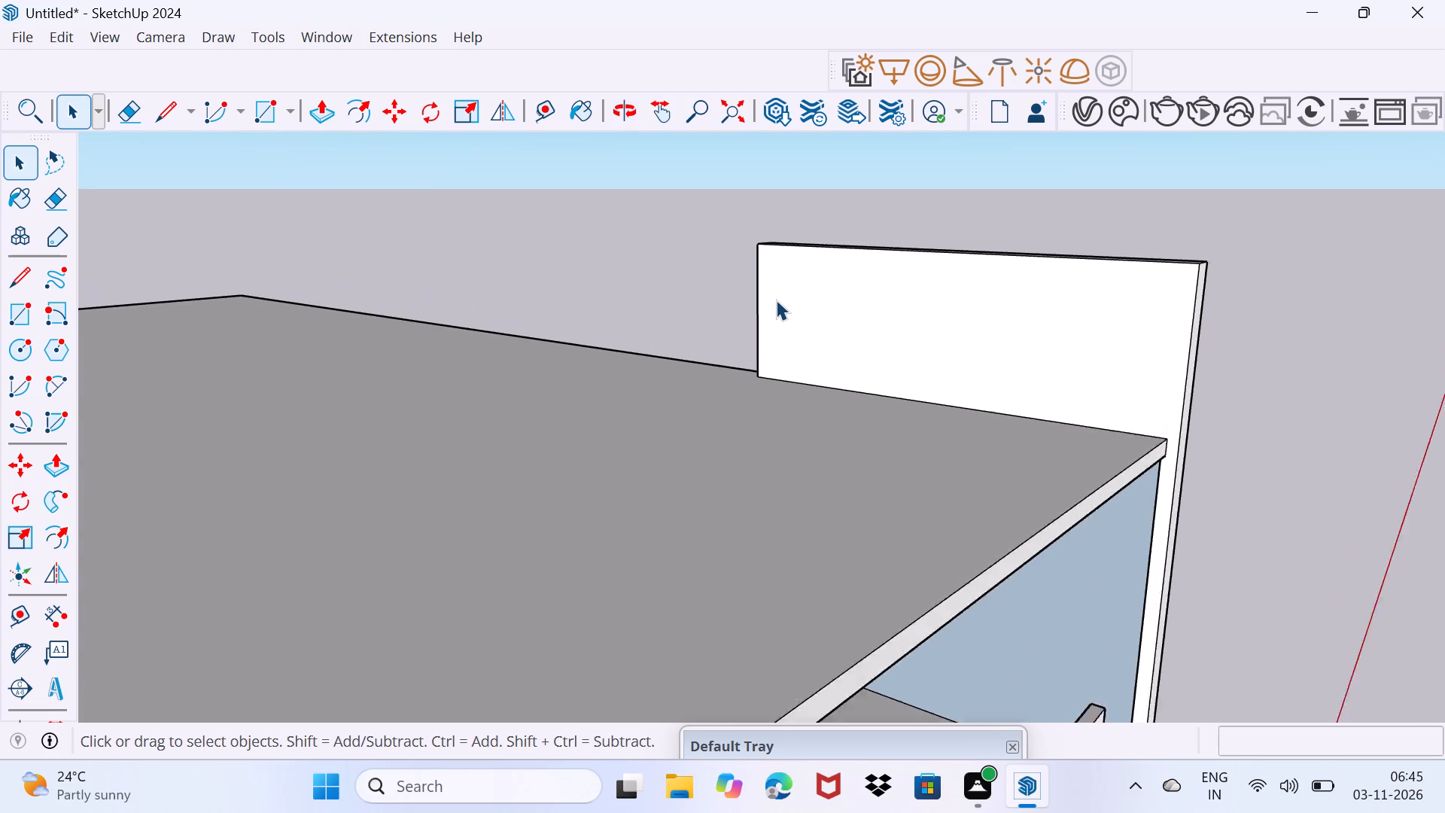
{"action": "scroll", "coordinate": [776, 300], "scroll_direction": "up", "scroll_amount": 2}
{"action": "key", "text": "r"}
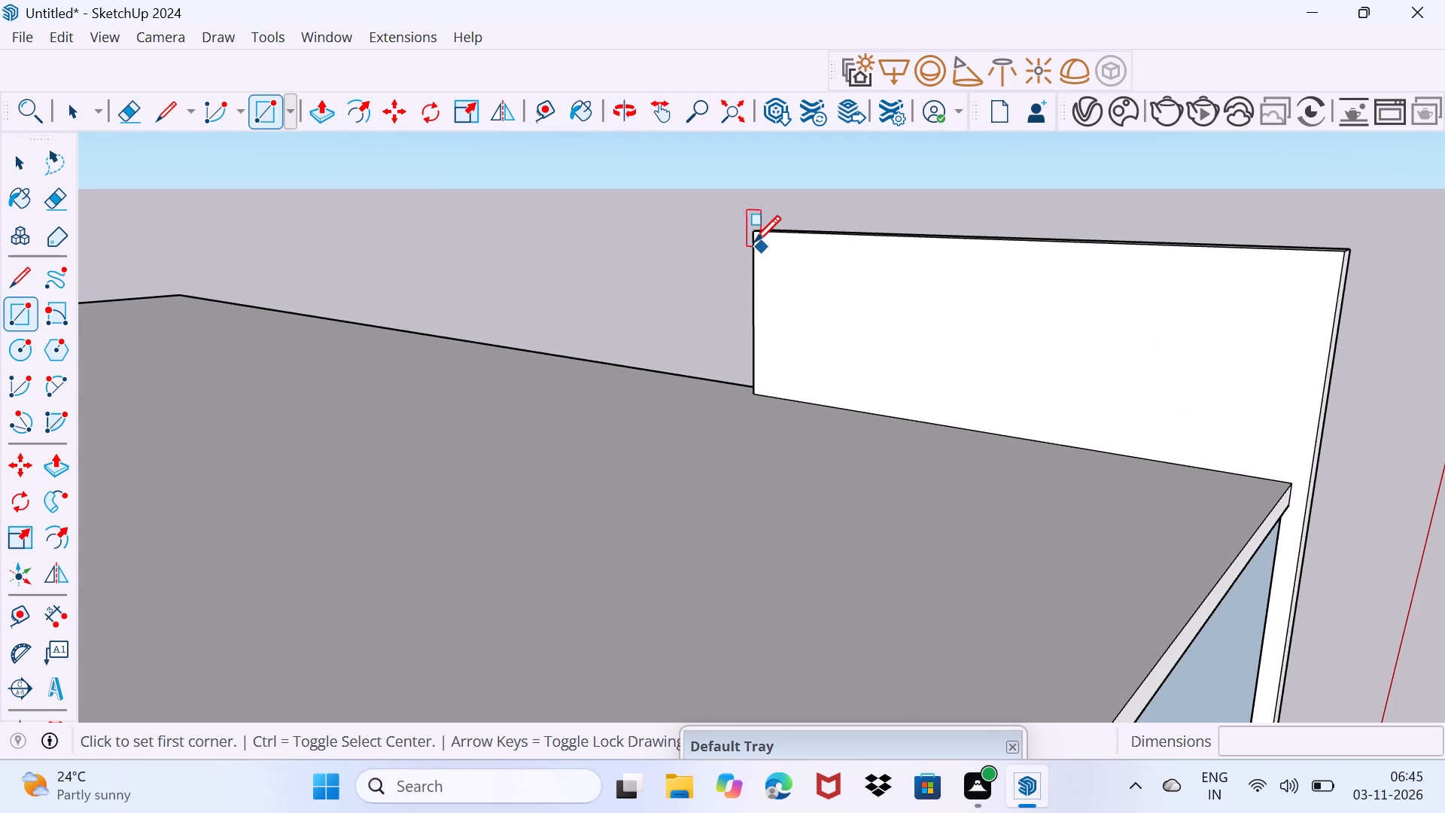
{"action": "left_click", "coordinate": [757, 233]}
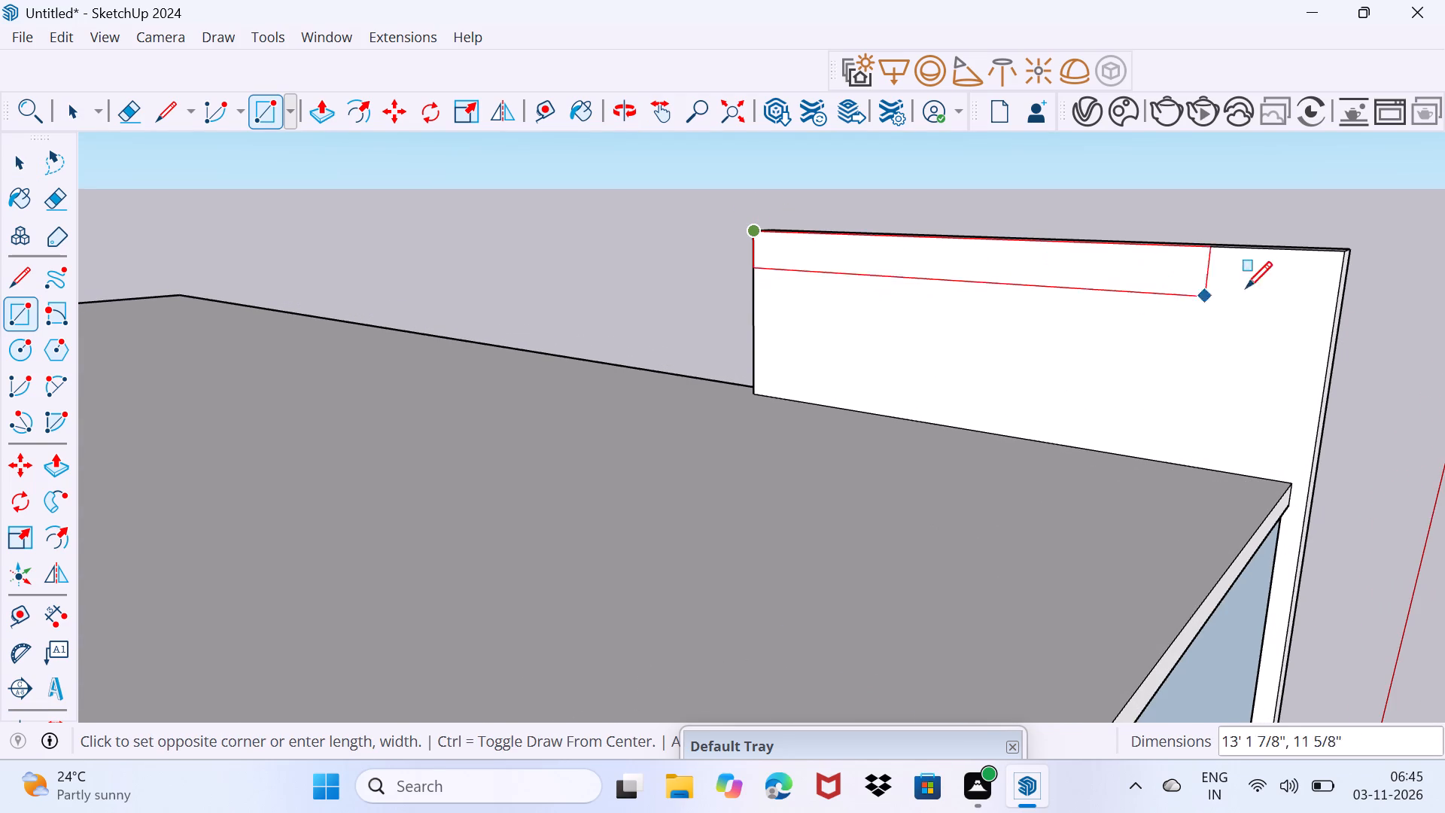
{"action": "left_click", "coordinate": [1337, 285]}
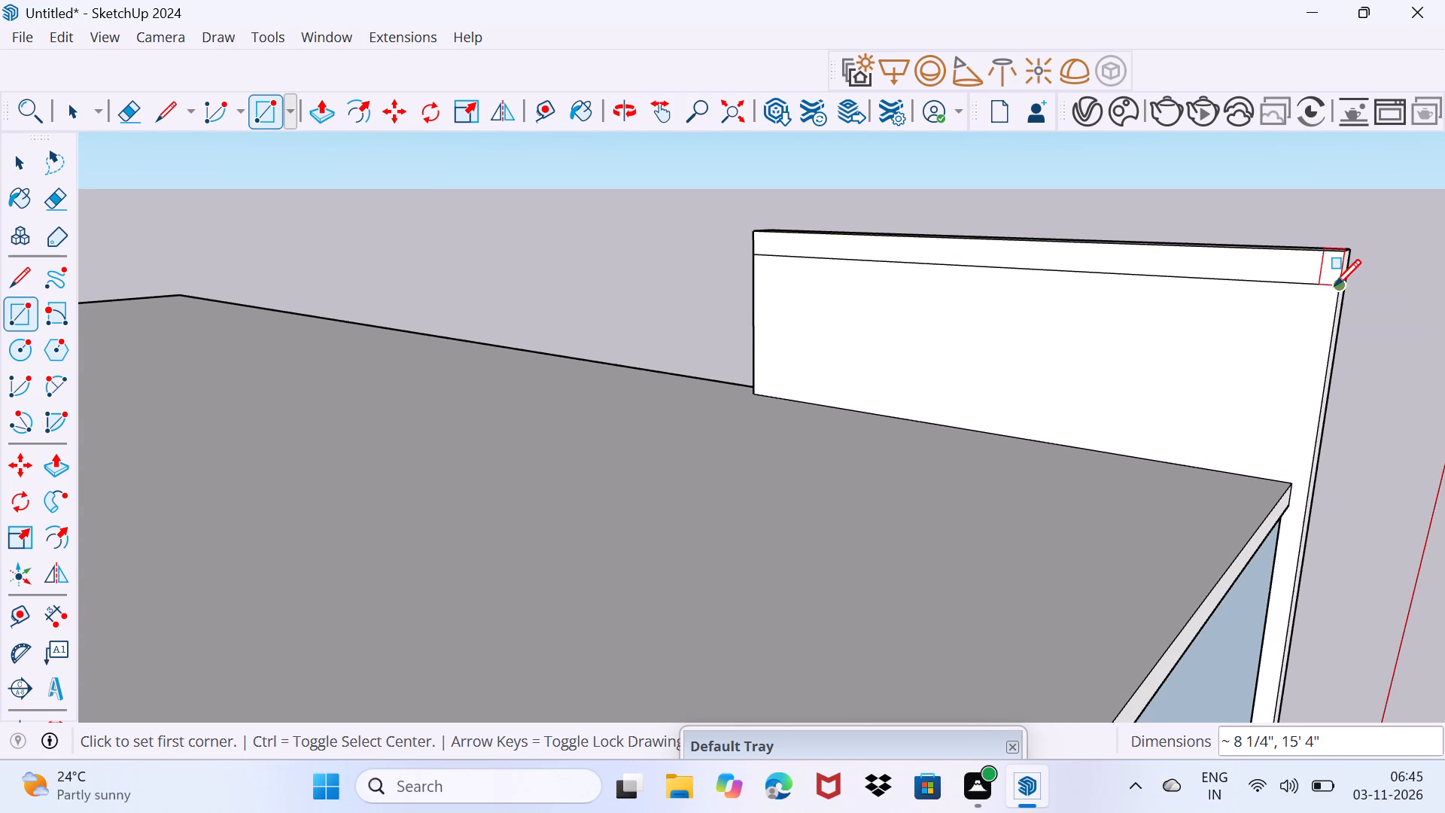
{"action": "key", "text": "space"}
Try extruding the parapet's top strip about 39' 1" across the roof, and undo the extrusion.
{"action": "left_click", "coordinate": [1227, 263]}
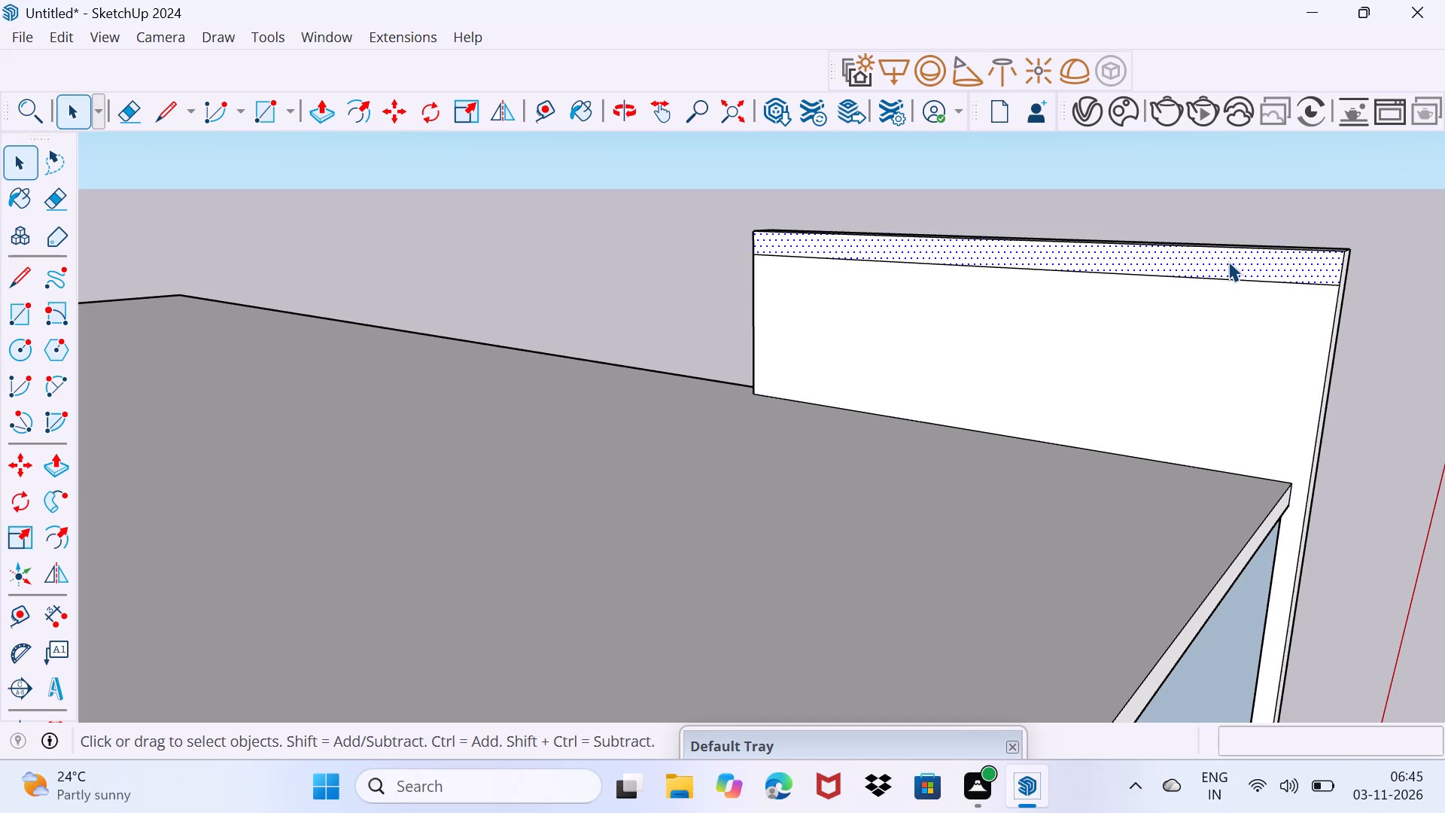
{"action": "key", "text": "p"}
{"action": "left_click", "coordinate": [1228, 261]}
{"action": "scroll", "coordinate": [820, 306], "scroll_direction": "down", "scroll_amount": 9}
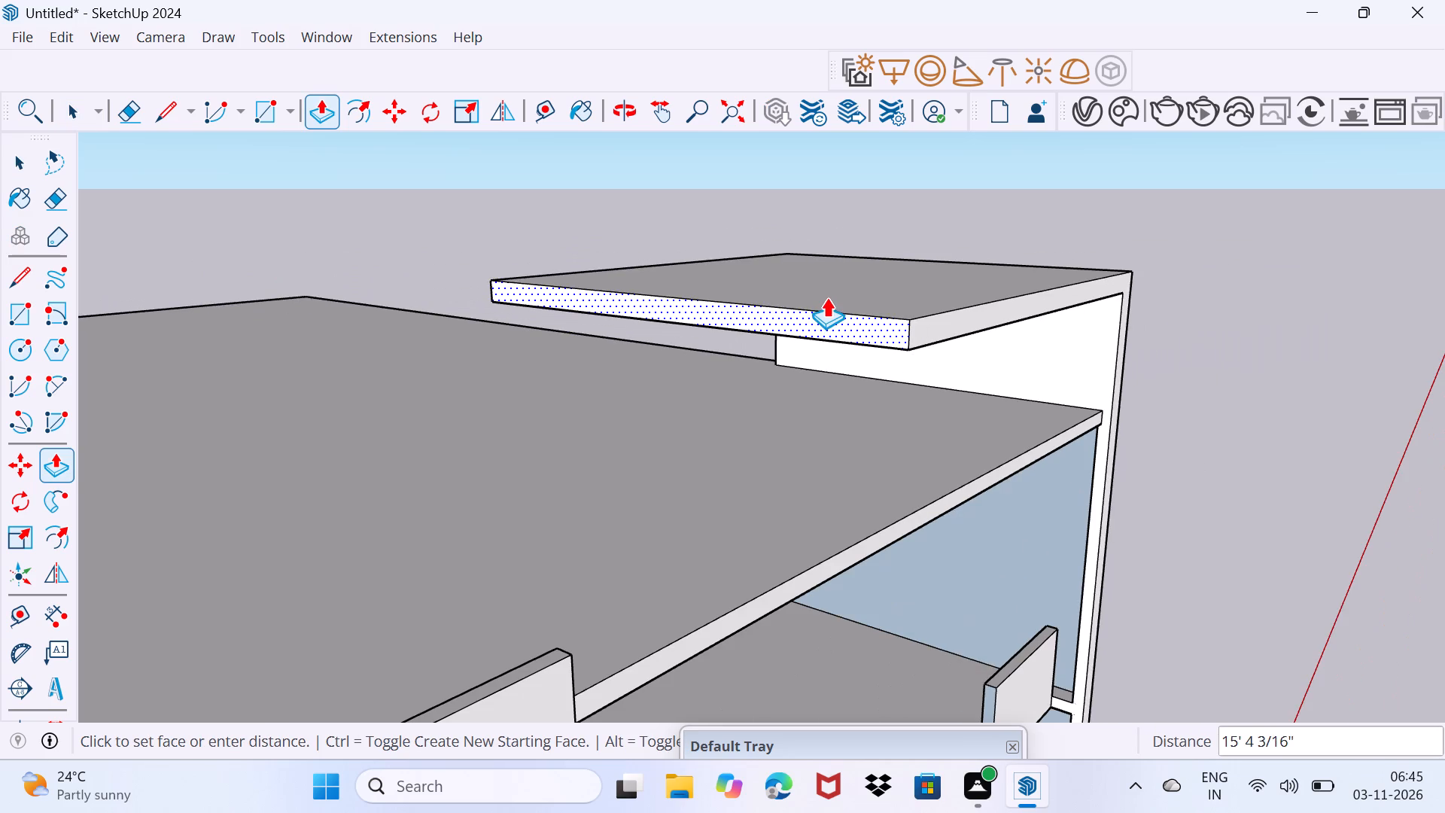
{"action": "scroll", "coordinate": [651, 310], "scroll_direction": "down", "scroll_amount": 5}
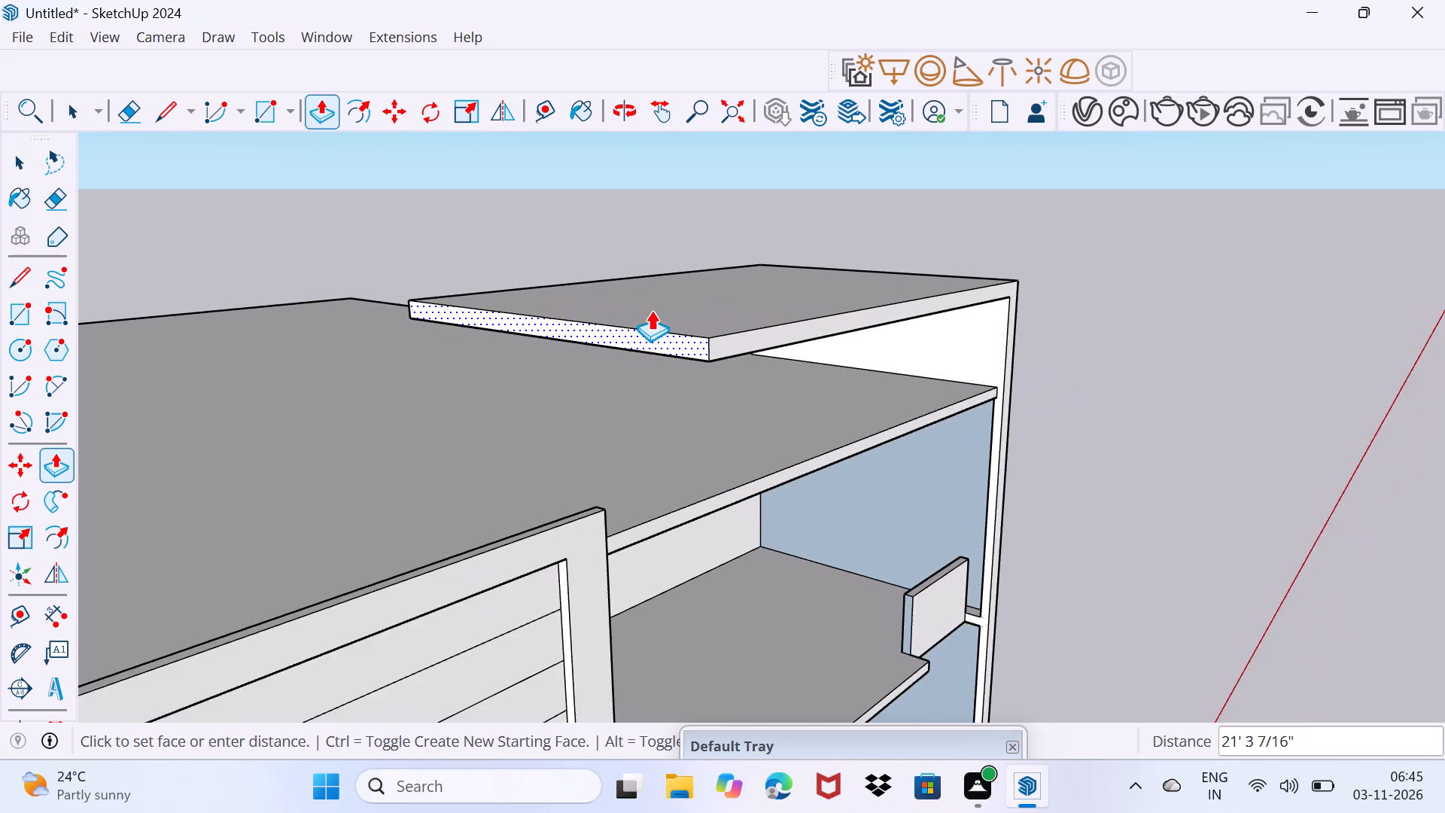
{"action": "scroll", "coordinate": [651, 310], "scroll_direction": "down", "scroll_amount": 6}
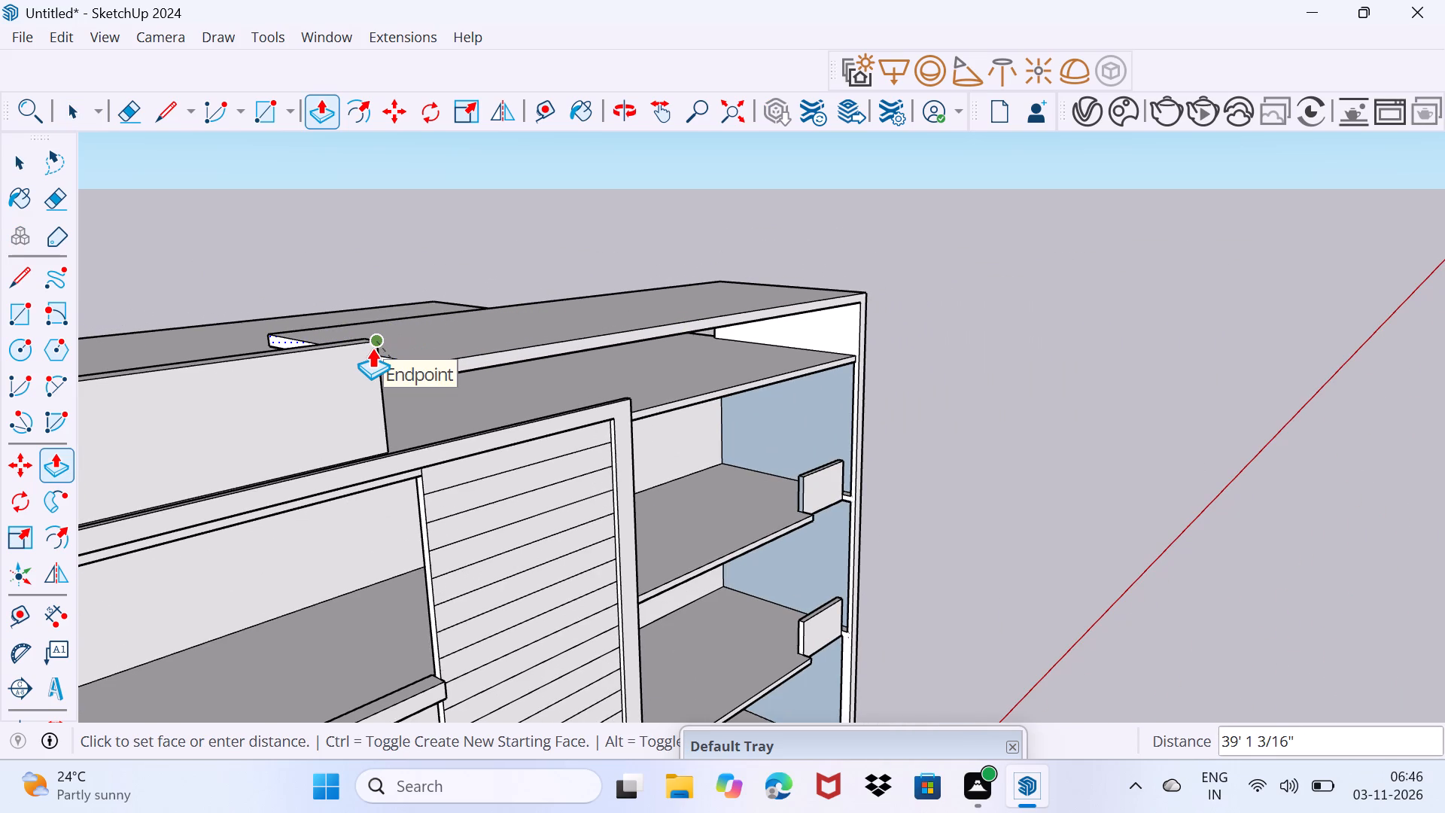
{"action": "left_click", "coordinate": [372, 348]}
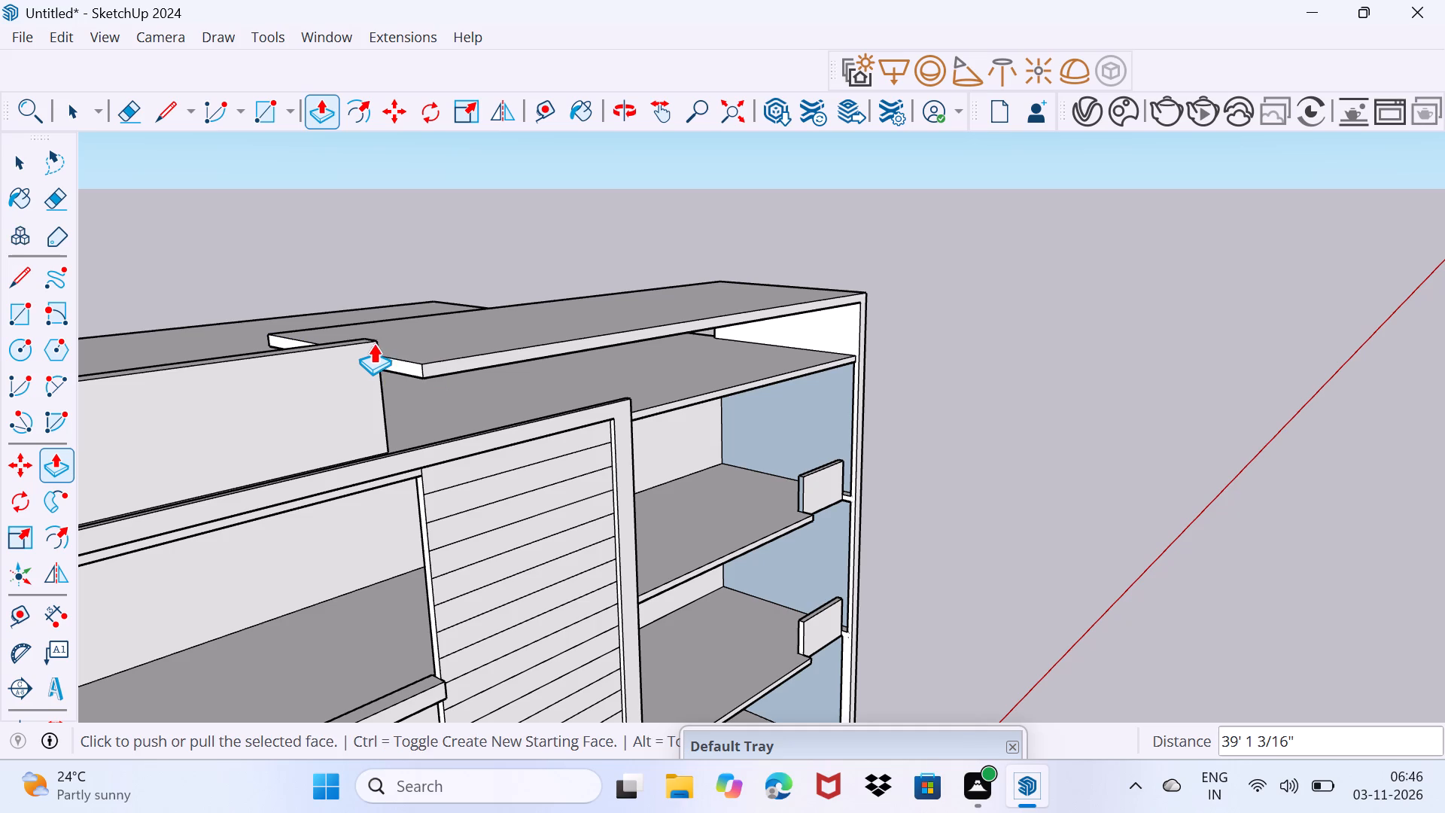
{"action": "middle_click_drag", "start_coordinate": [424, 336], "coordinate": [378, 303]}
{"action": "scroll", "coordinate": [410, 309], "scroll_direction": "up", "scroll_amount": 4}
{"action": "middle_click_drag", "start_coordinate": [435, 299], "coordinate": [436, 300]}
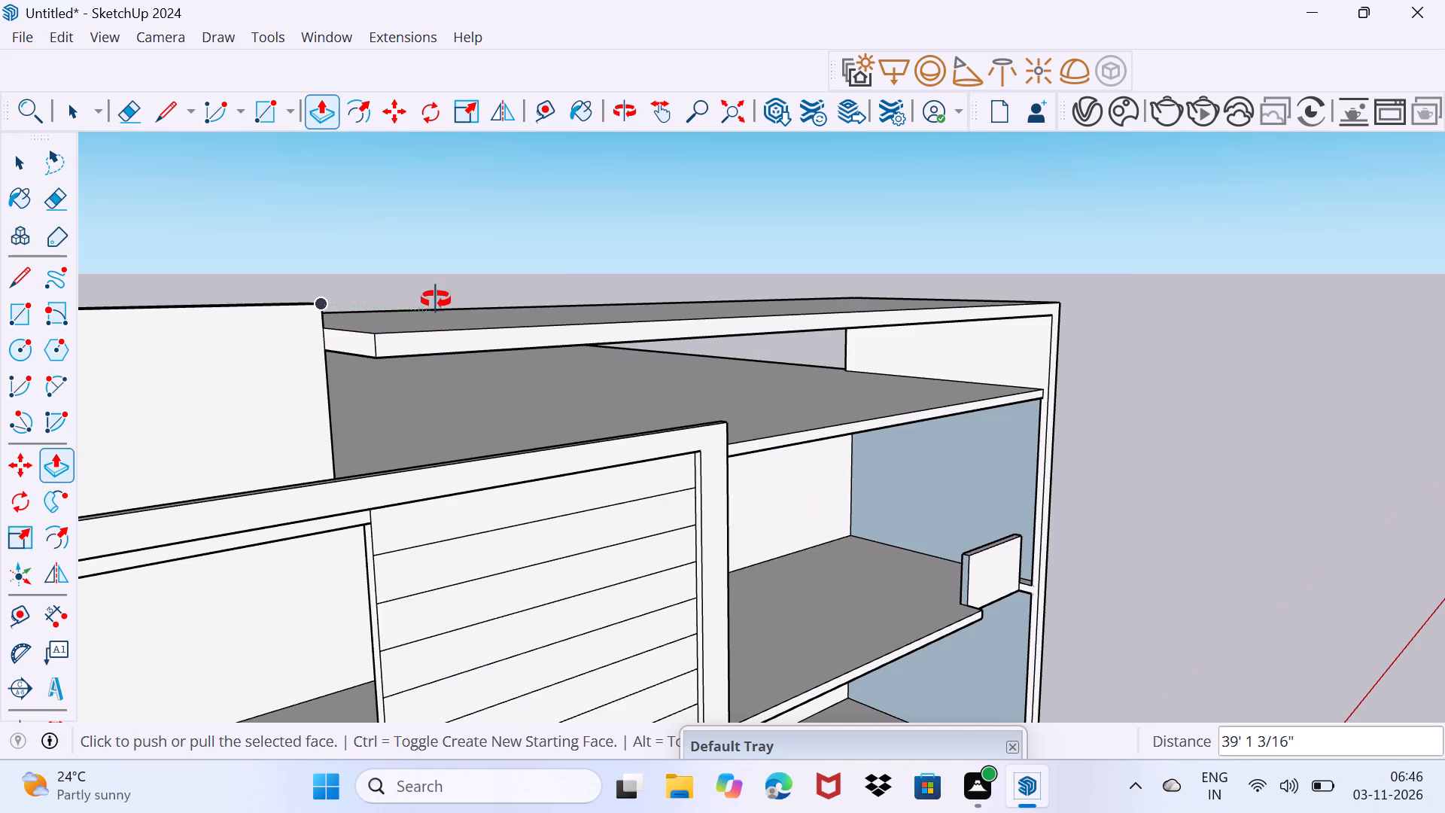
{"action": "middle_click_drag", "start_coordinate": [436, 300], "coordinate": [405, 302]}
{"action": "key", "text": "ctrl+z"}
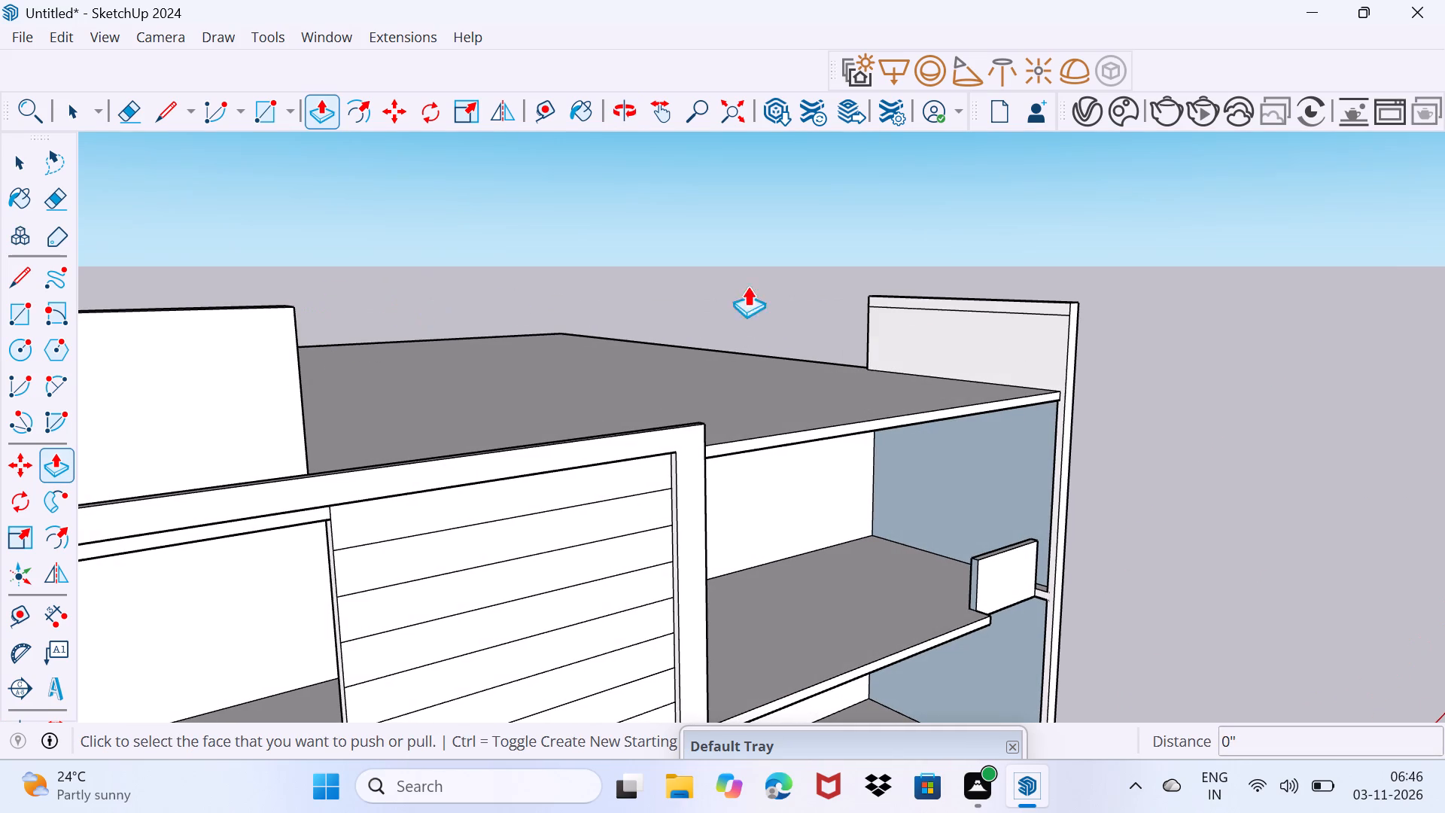
Raise the top face of the roof side parapet further above the strip line.
{"action": "scroll", "coordinate": [1092, 312], "scroll_direction": "up", "scroll_amount": 4}
{"action": "middle_click_drag", "start_coordinate": [1043, 304], "coordinate": [1077, 452]}
{"action": "scroll", "coordinate": [1015, 288], "scroll_direction": "up", "scroll_amount": 2}
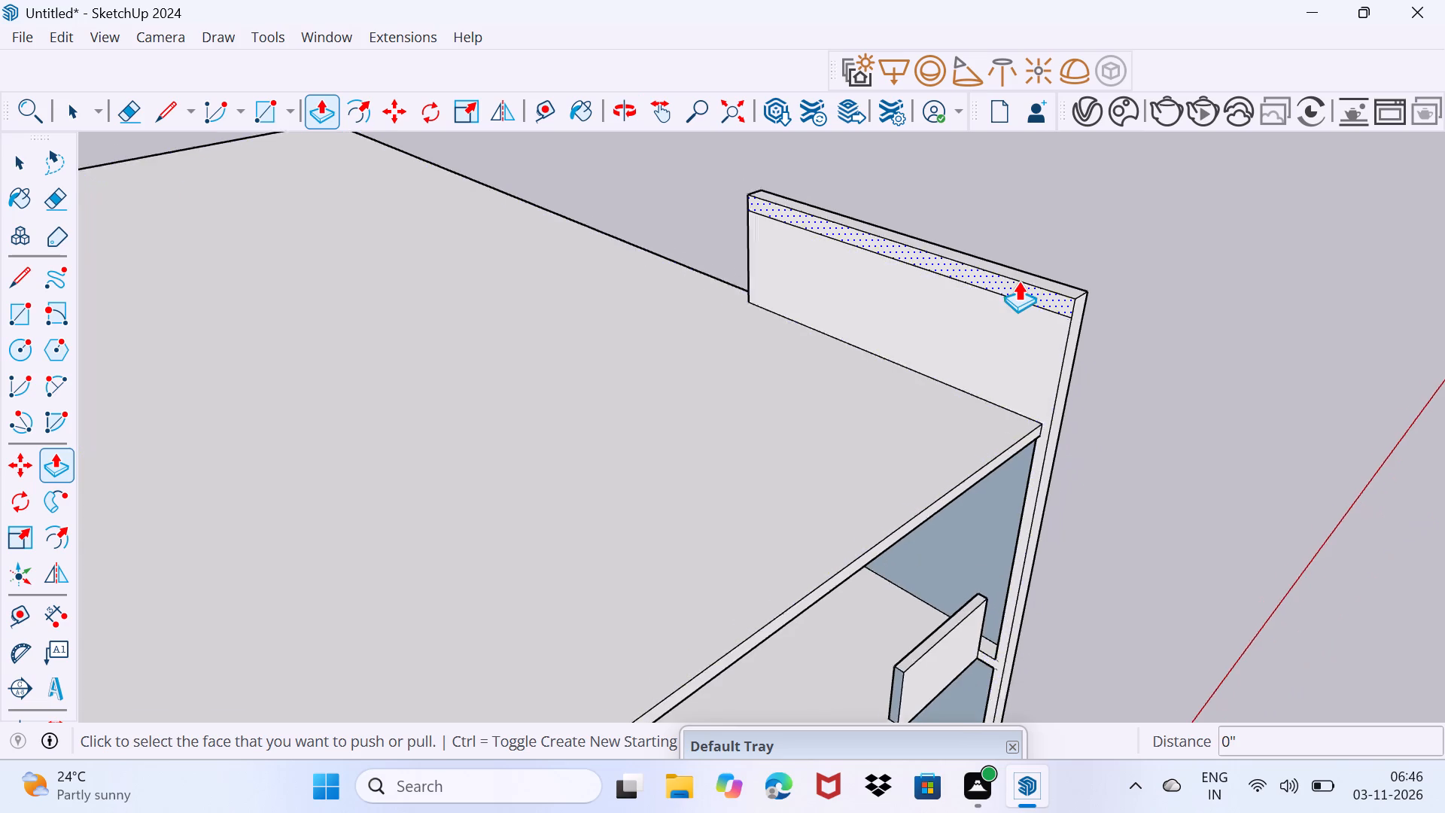
{"action": "scroll", "coordinate": [1018, 281], "scroll_direction": "up", "scroll_amount": 5}
{"action": "left_click", "coordinate": [1038, 291]}
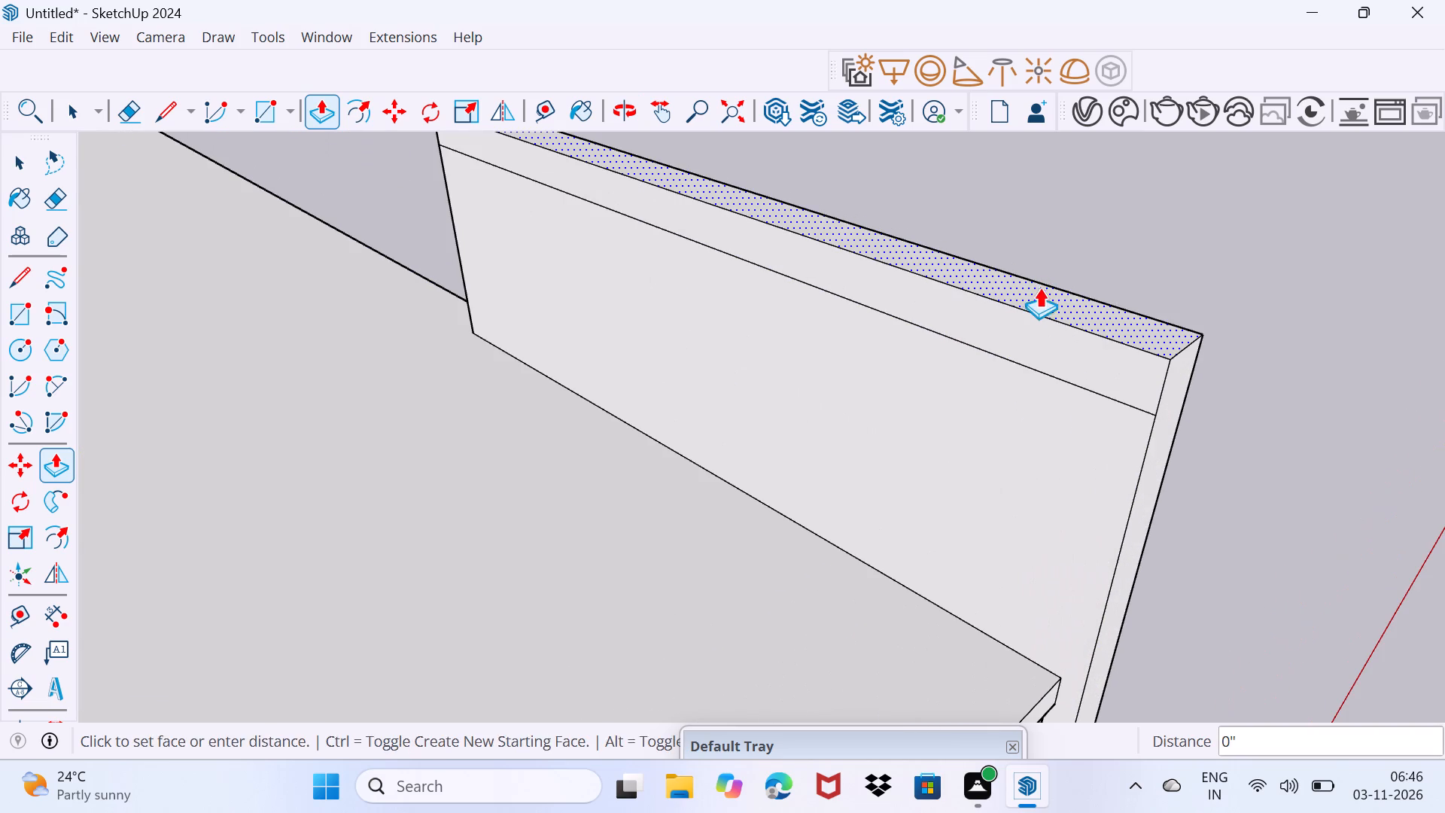
{"action": "left_click_drag", "start_coordinate": [1023, 282], "coordinate": [1024, 183]}
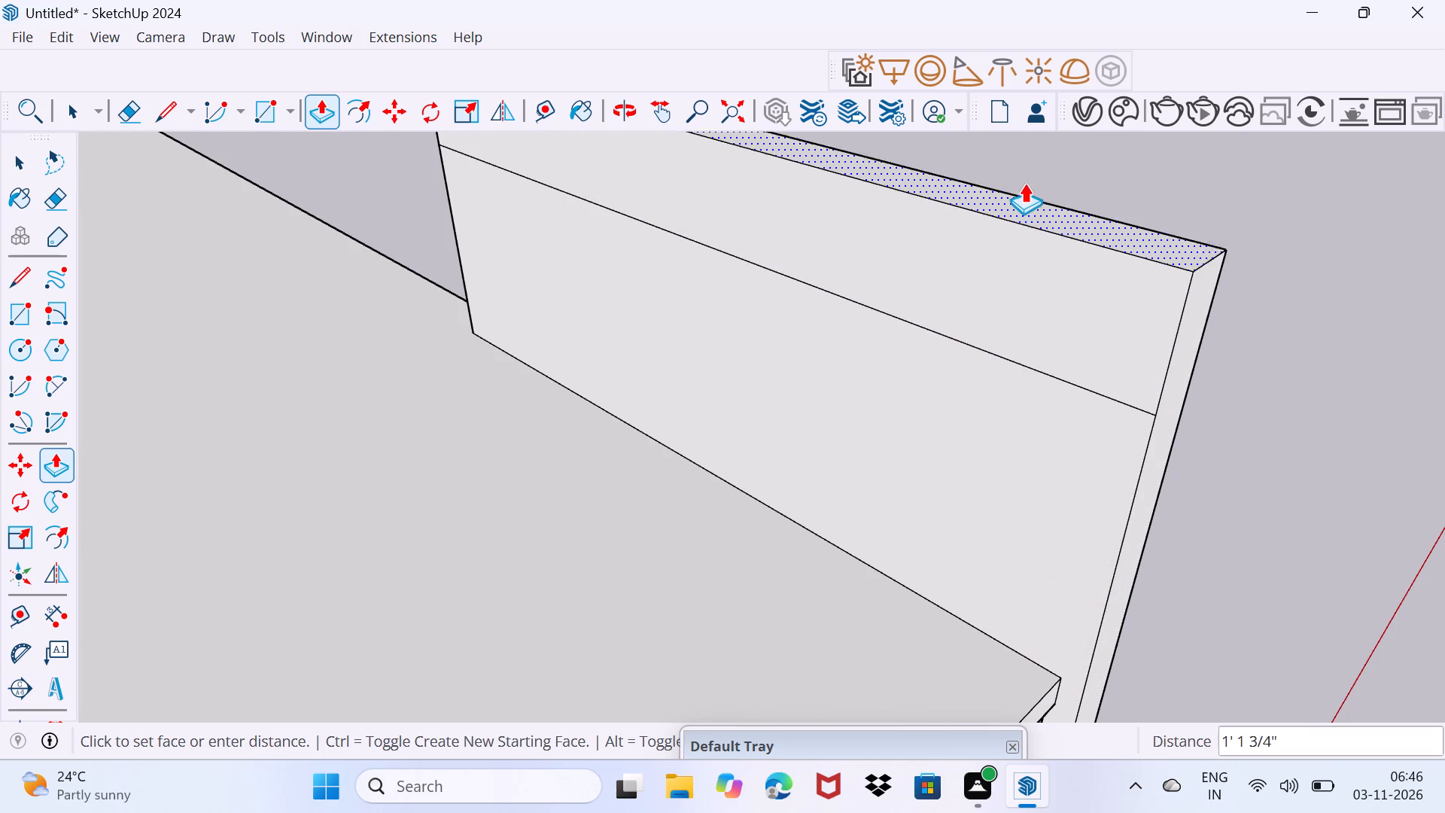
{"action": "left_click_drag", "start_coordinate": [1024, 183], "coordinate": [1028, 156]}
{"action": "key", "text": "space"}
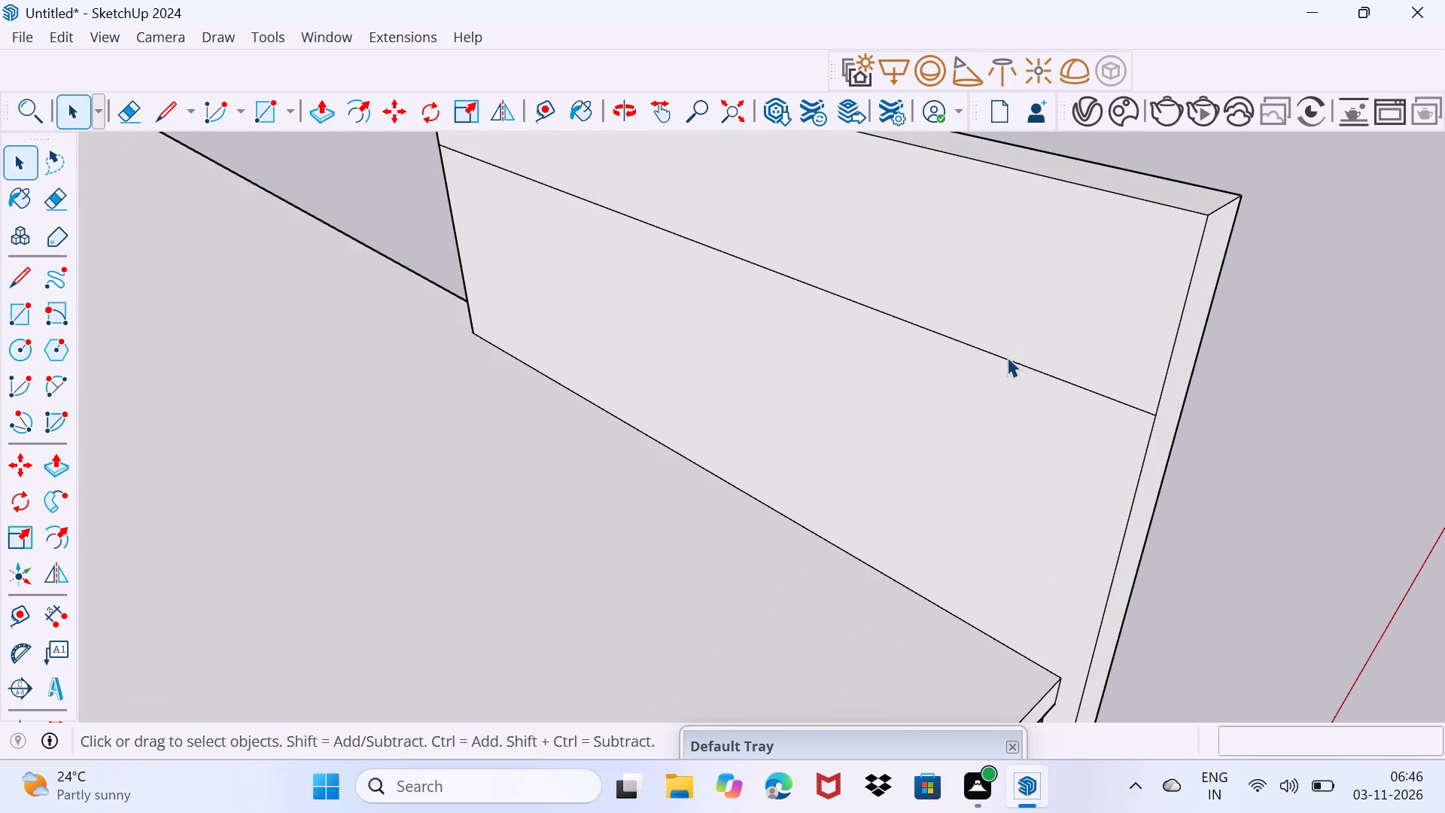
Copy the strip's lower line up 2' 1/2" to just below the raised parapet's top edge and erase the original line.
{"action": "left_click", "coordinate": [1007, 357]}
{"action": "key", "text": "m"}
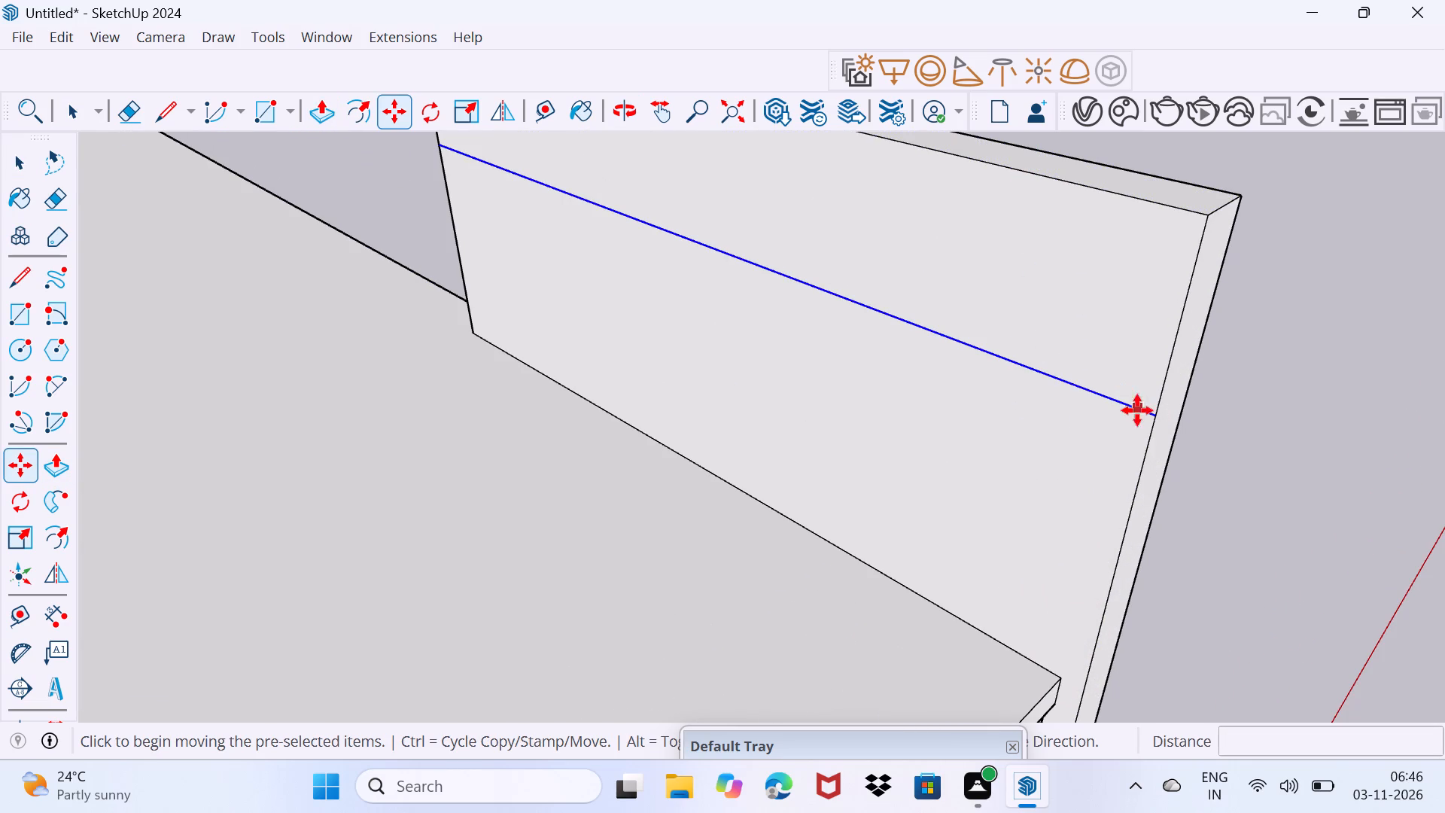
{"action": "left_click", "coordinate": [1151, 413]}
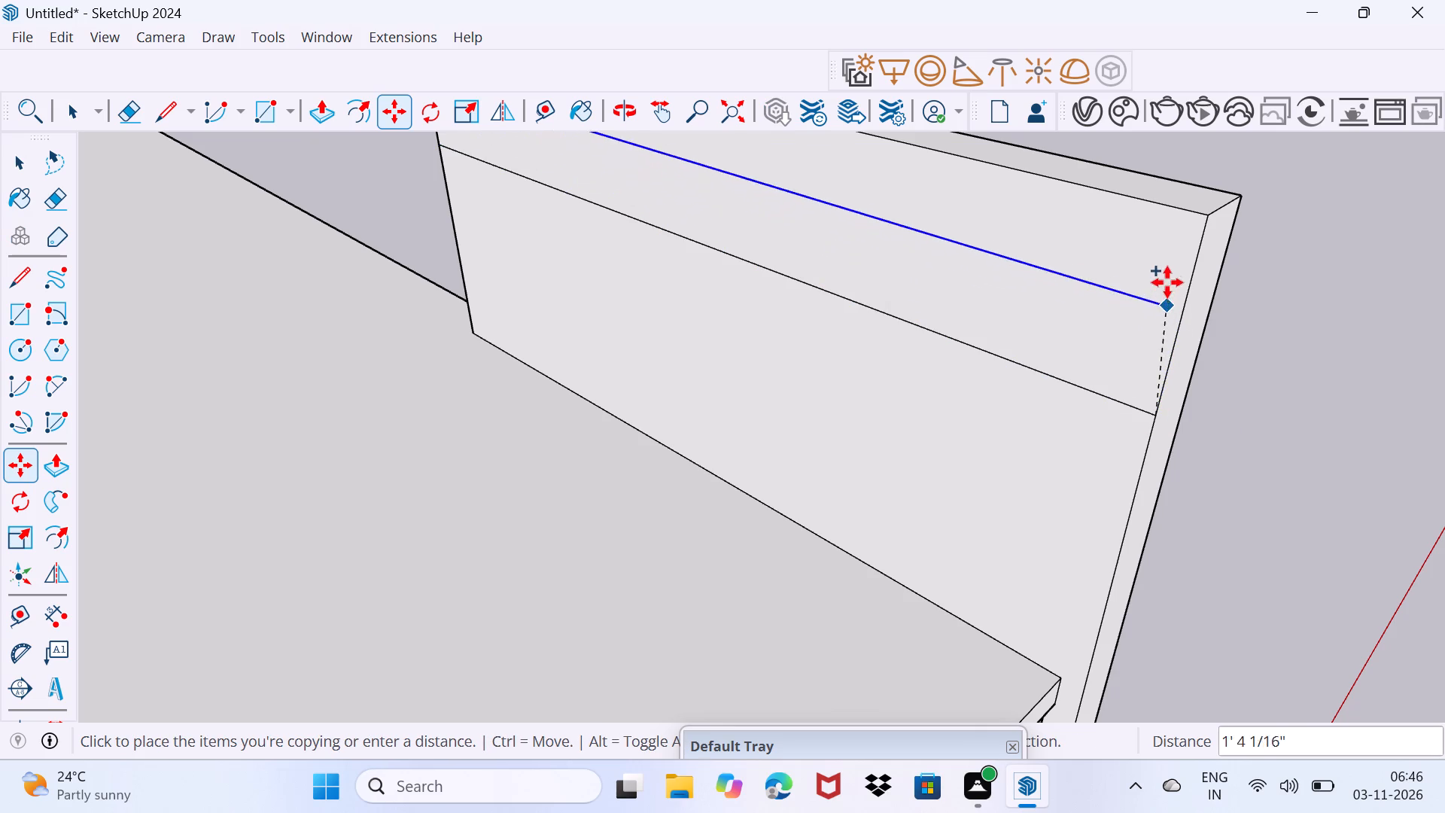
{"action": "left_click", "coordinate": [1196, 236]}
{"action": "key", "text": "space"}
{"action": "key", "text": "e"}
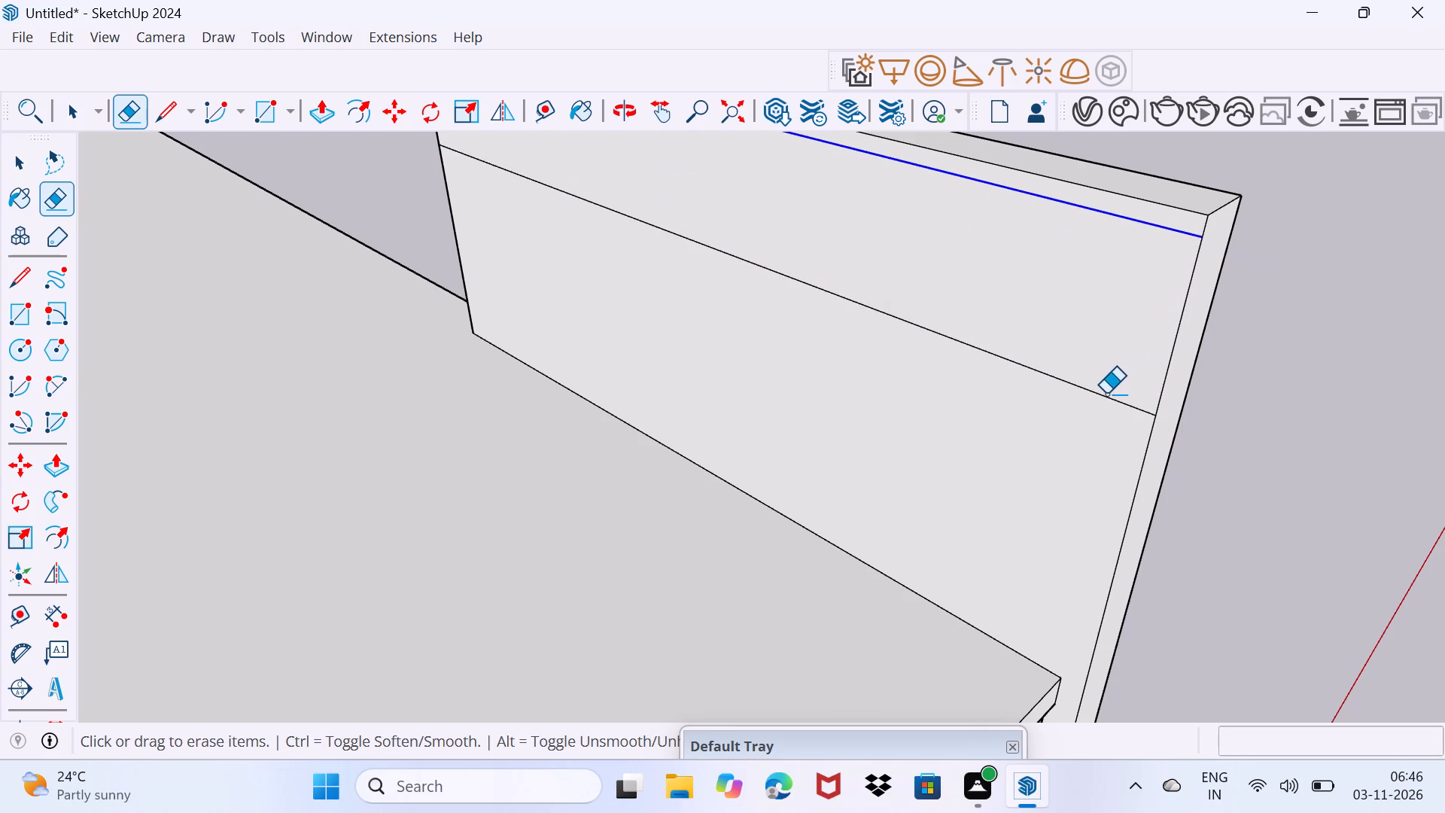
{"action": "left_click", "coordinate": [1106, 394]}
{"action": "key", "text": "space"}
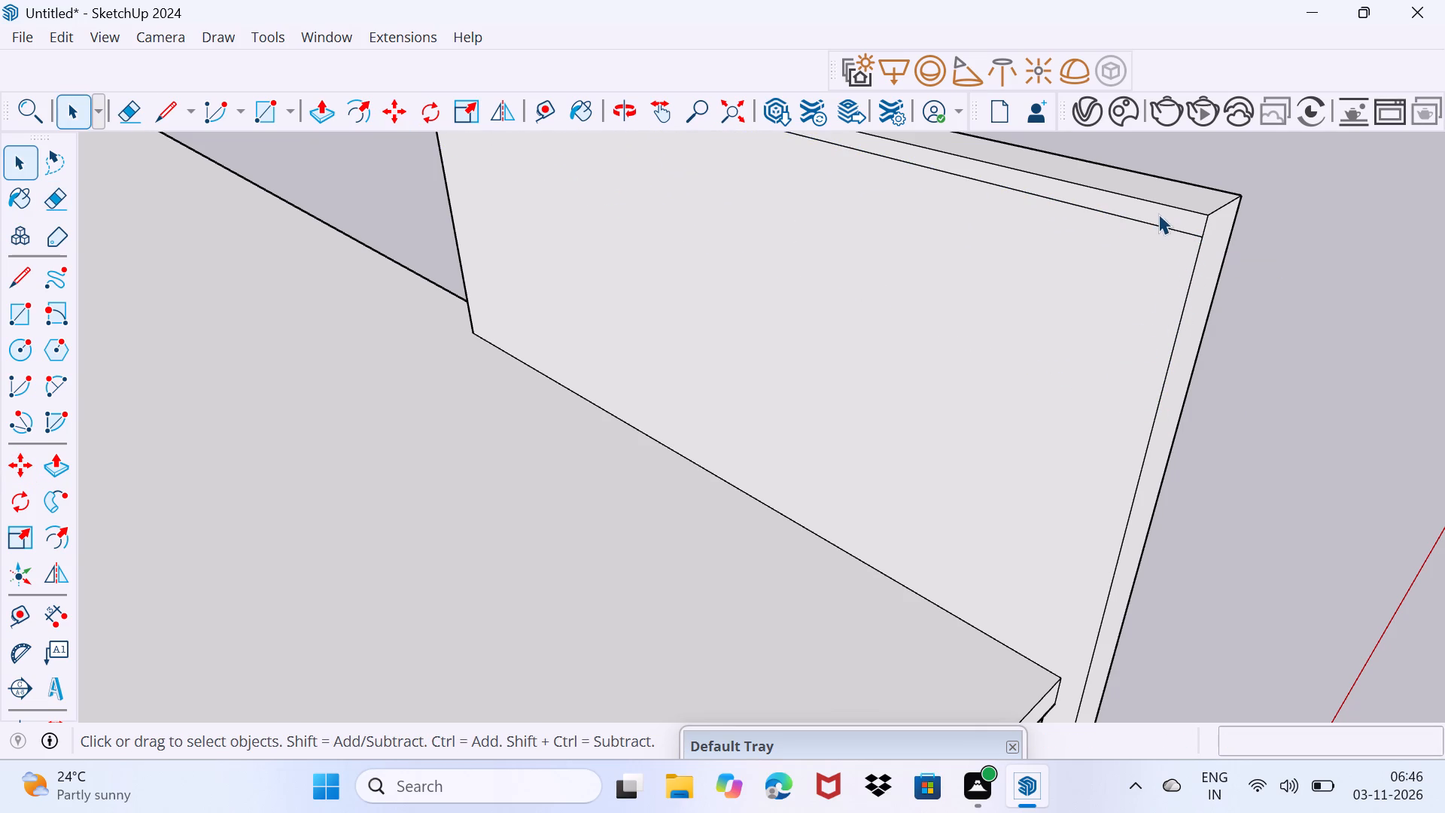
Extrude the narrow strip at the side parapet's top about 38' 11" across the roof as an overhead canopy slab.
{"action": "left_click", "coordinate": [1159, 213]}
{"action": "key", "text": "p"}
{"action": "left_click", "coordinate": [1160, 213]}
{"action": "scroll", "coordinate": [1018, 302], "scroll_direction": "down", "scroll_amount": 2}
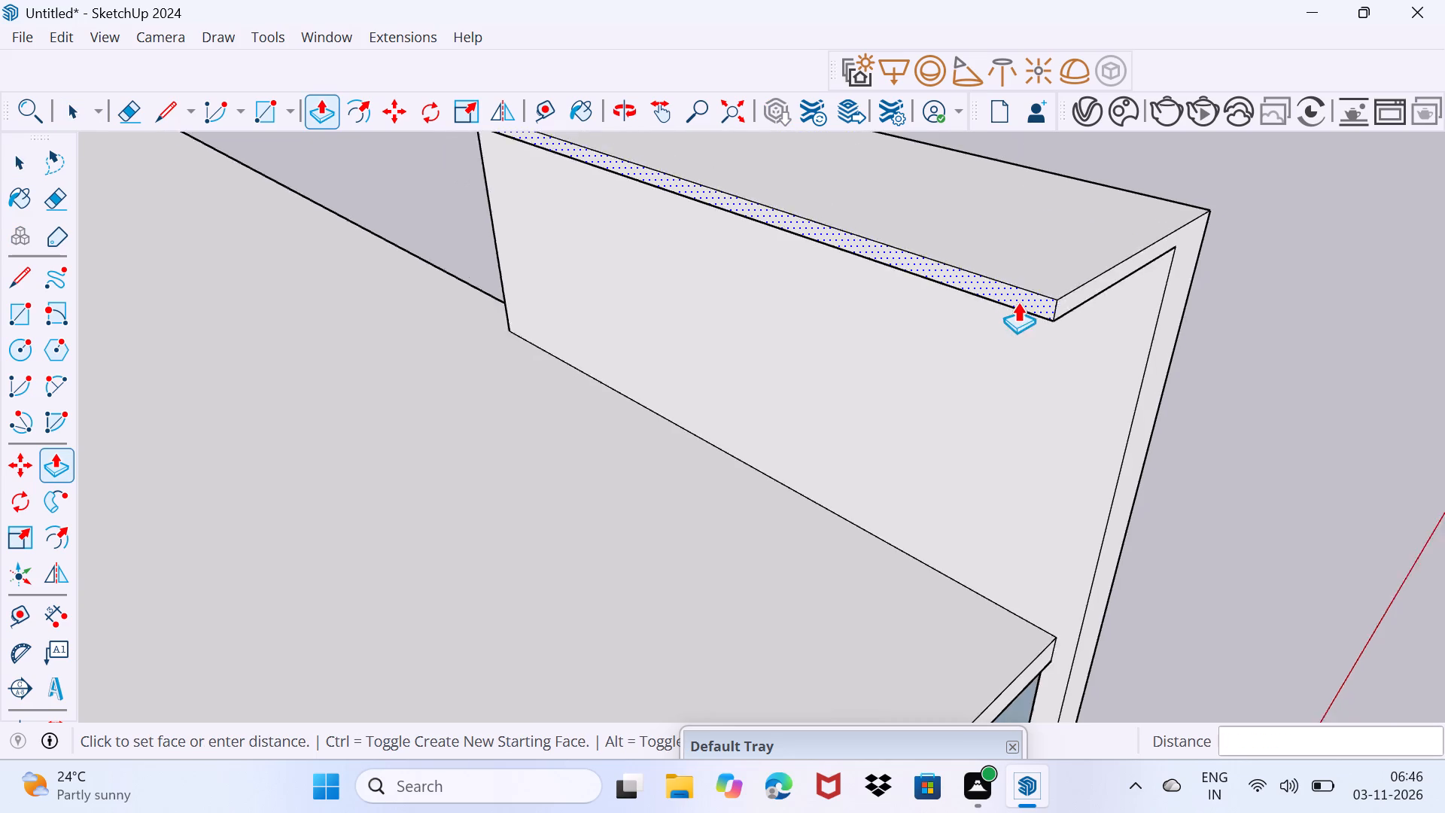
{"action": "scroll", "coordinate": [1018, 302], "scroll_direction": "down", "scroll_amount": 20}
{"action": "scroll", "coordinate": [1018, 302], "scroll_direction": "down", "scroll_amount": 1}
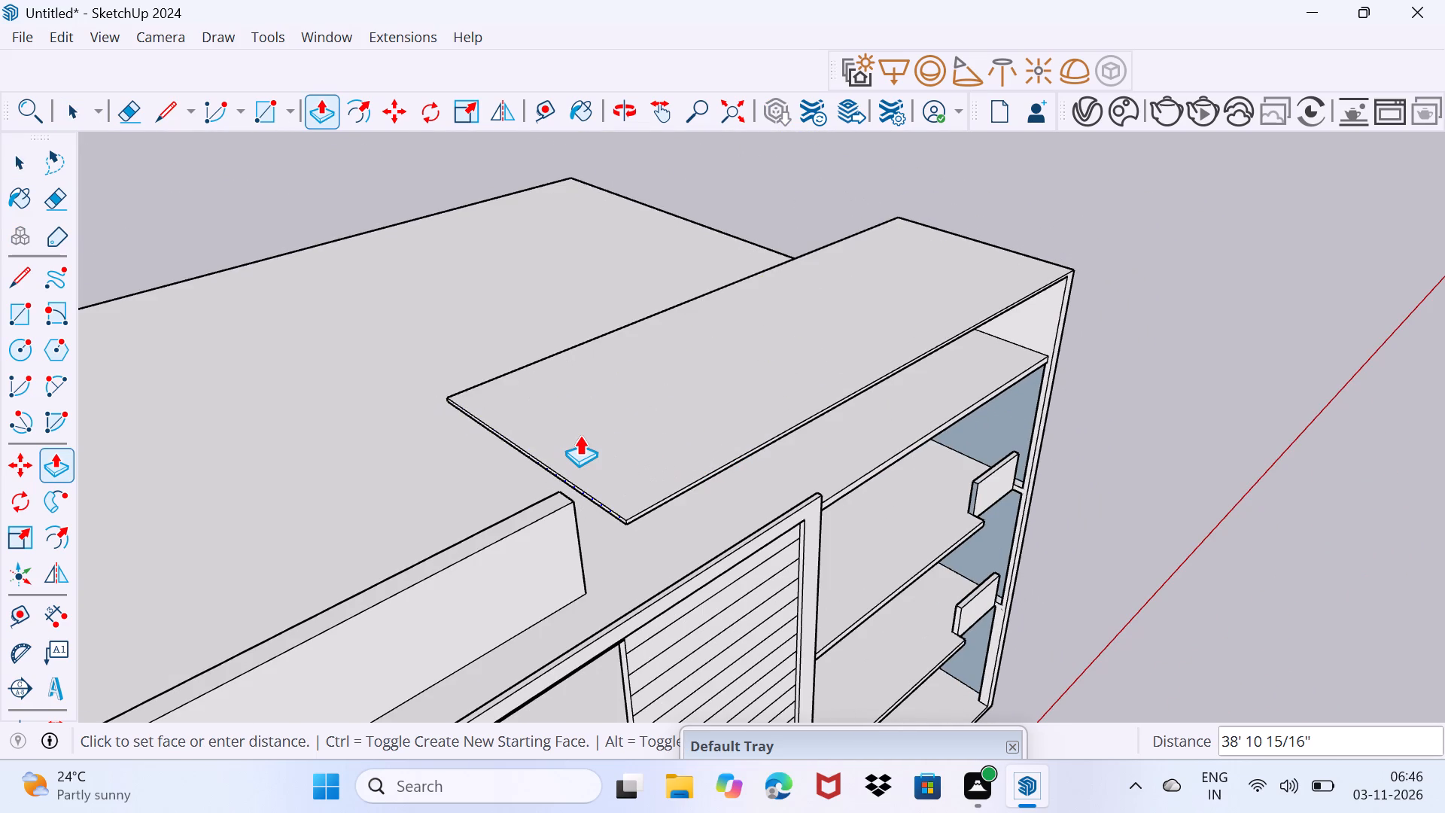
{"action": "left_click", "coordinate": [580, 435]}
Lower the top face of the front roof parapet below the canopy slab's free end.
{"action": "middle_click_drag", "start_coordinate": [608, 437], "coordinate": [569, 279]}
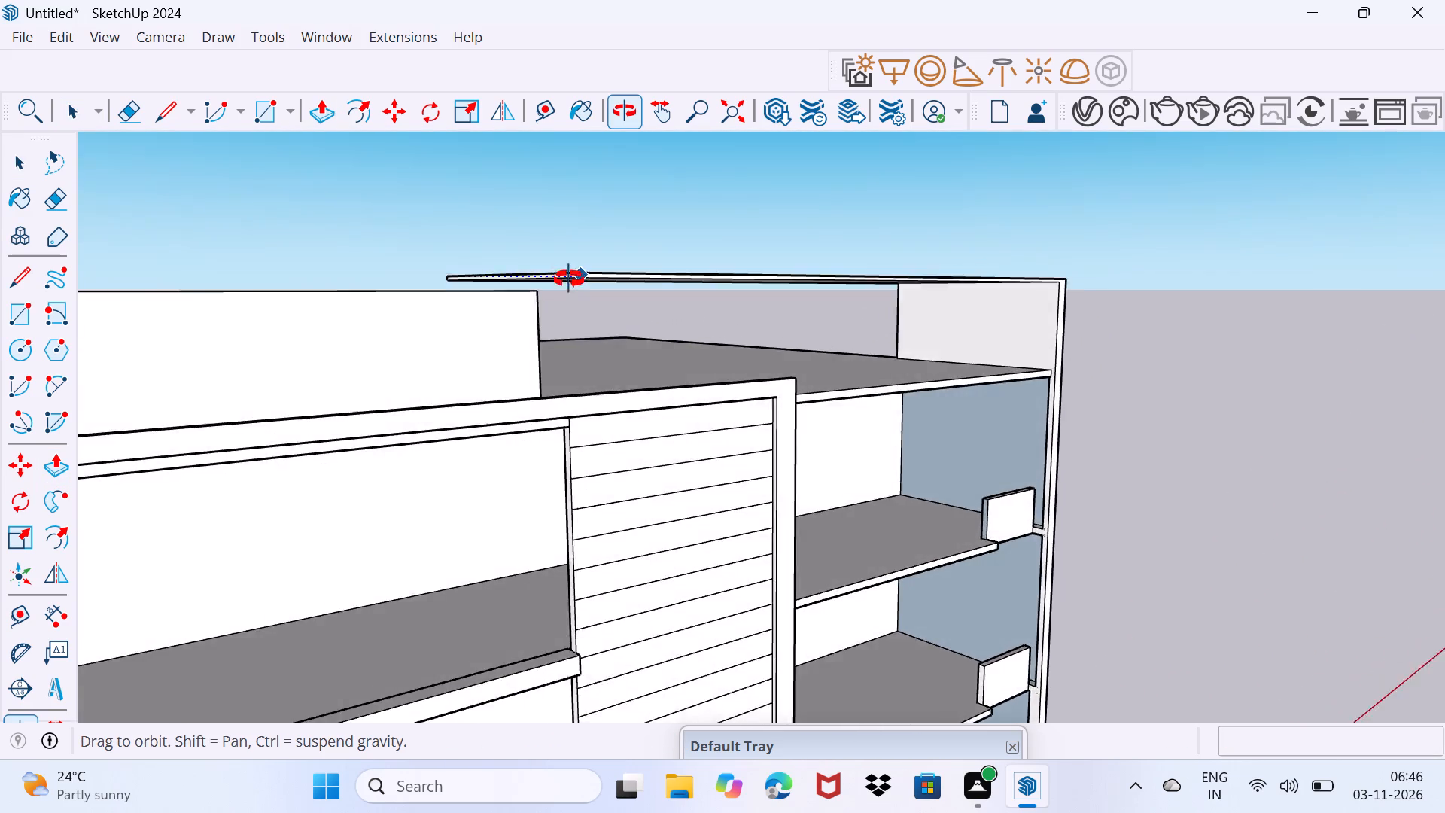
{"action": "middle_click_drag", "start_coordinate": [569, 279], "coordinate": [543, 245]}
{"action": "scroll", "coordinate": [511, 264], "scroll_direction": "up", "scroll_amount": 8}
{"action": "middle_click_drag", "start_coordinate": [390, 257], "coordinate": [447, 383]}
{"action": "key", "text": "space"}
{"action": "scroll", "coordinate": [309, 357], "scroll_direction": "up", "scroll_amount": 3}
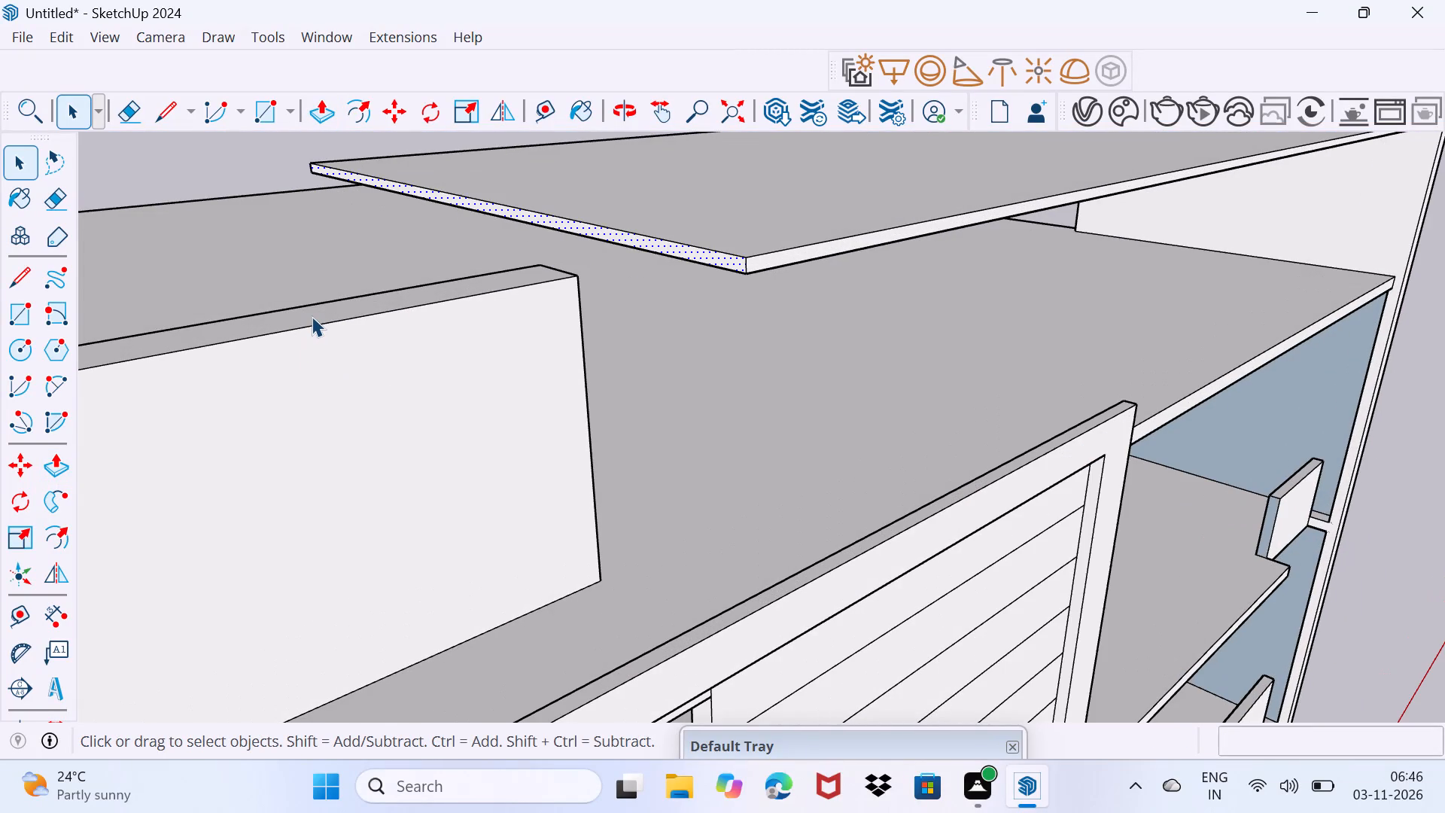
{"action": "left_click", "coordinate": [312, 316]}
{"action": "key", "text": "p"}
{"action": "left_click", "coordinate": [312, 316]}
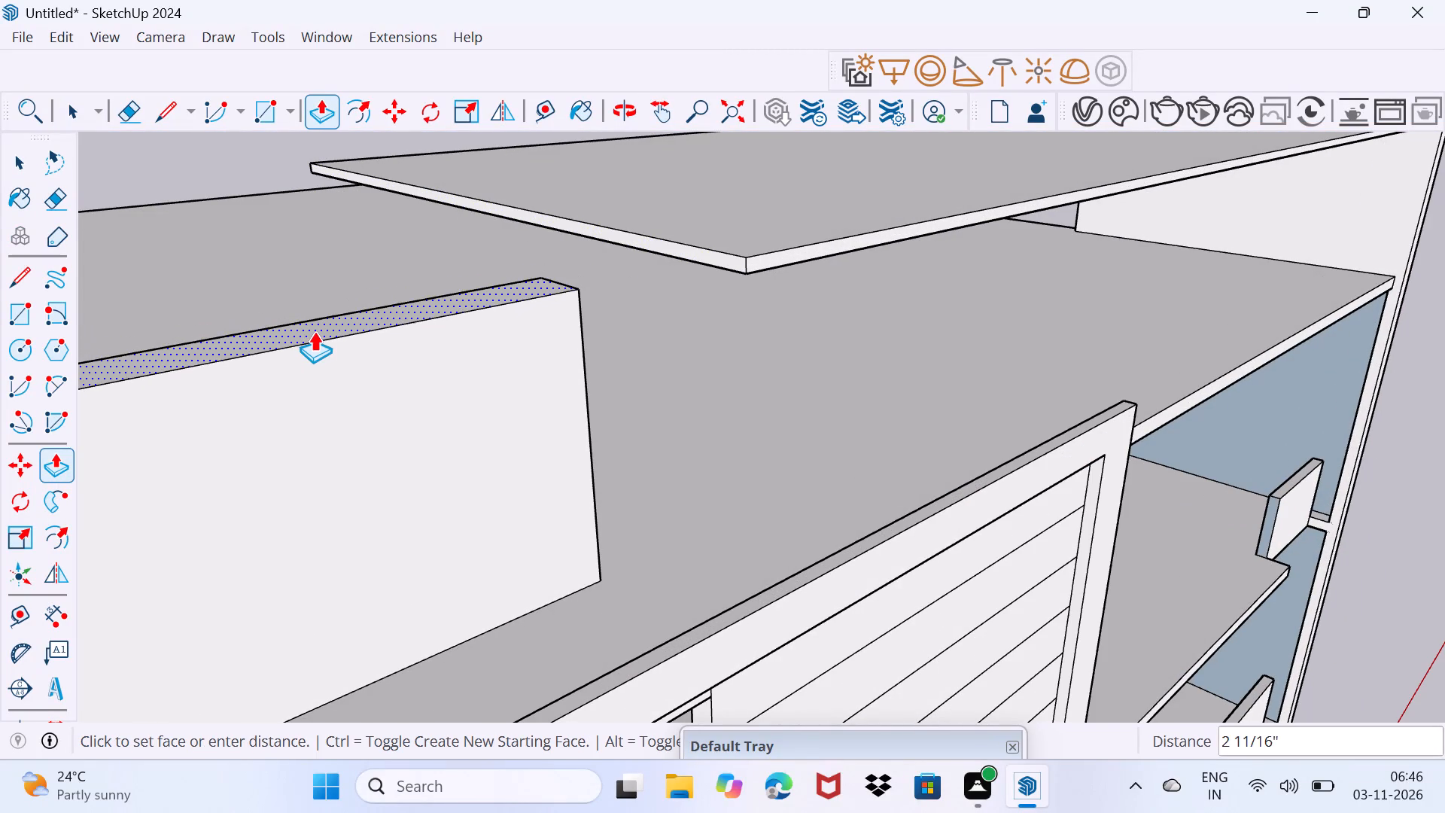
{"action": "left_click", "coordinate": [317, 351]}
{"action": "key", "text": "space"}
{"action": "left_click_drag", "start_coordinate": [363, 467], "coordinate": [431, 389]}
Raise the front roof parapet's top face about 1' 2" toward the underside of the canopy slab.
{"action": "middle_click_drag", "start_coordinate": [478, 417], "coordinate": [456, 398]}
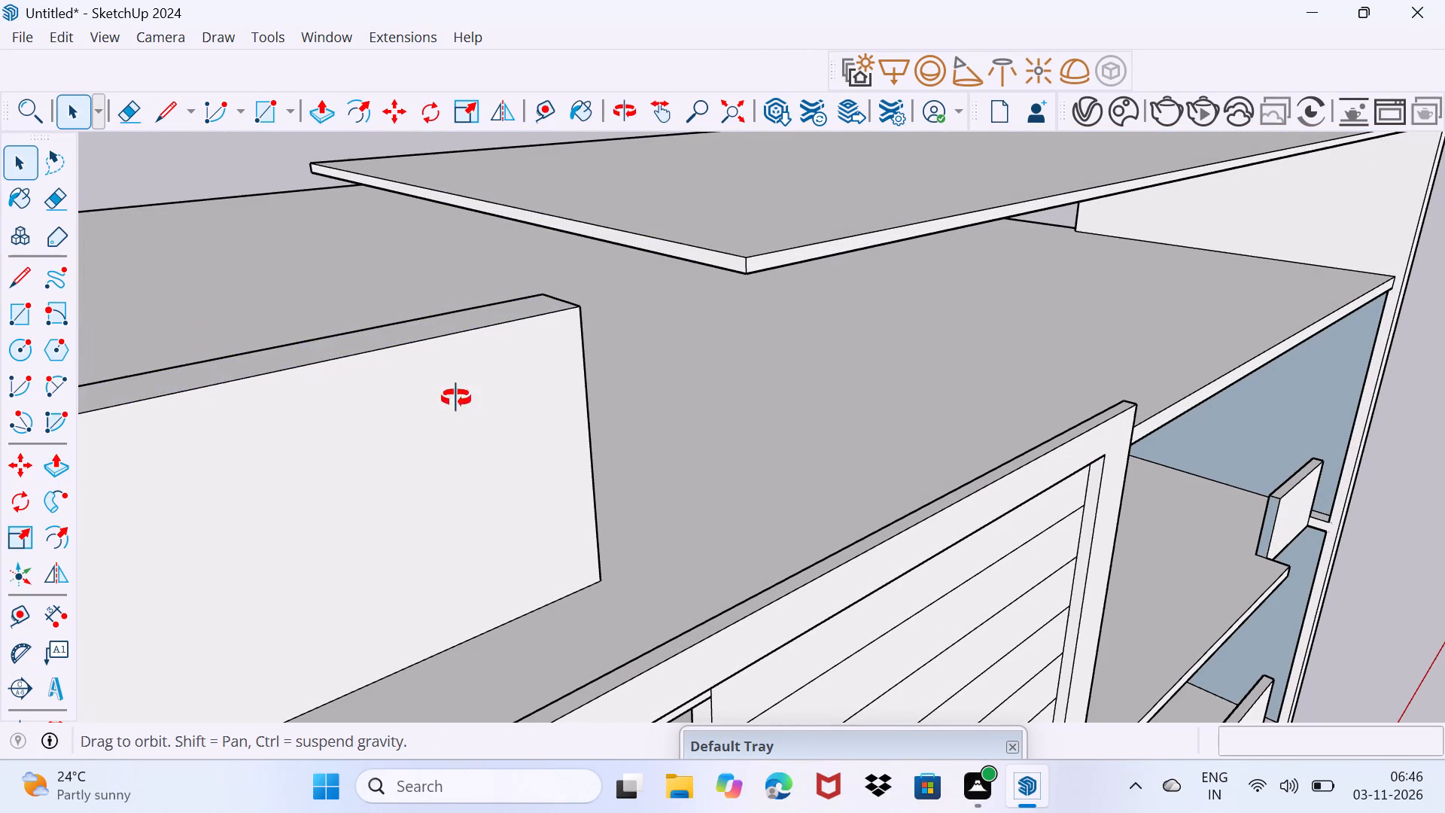
{"action": "middle_click_drag", "start_coordinate": [456, 398], "coordinate": [382, 339]}
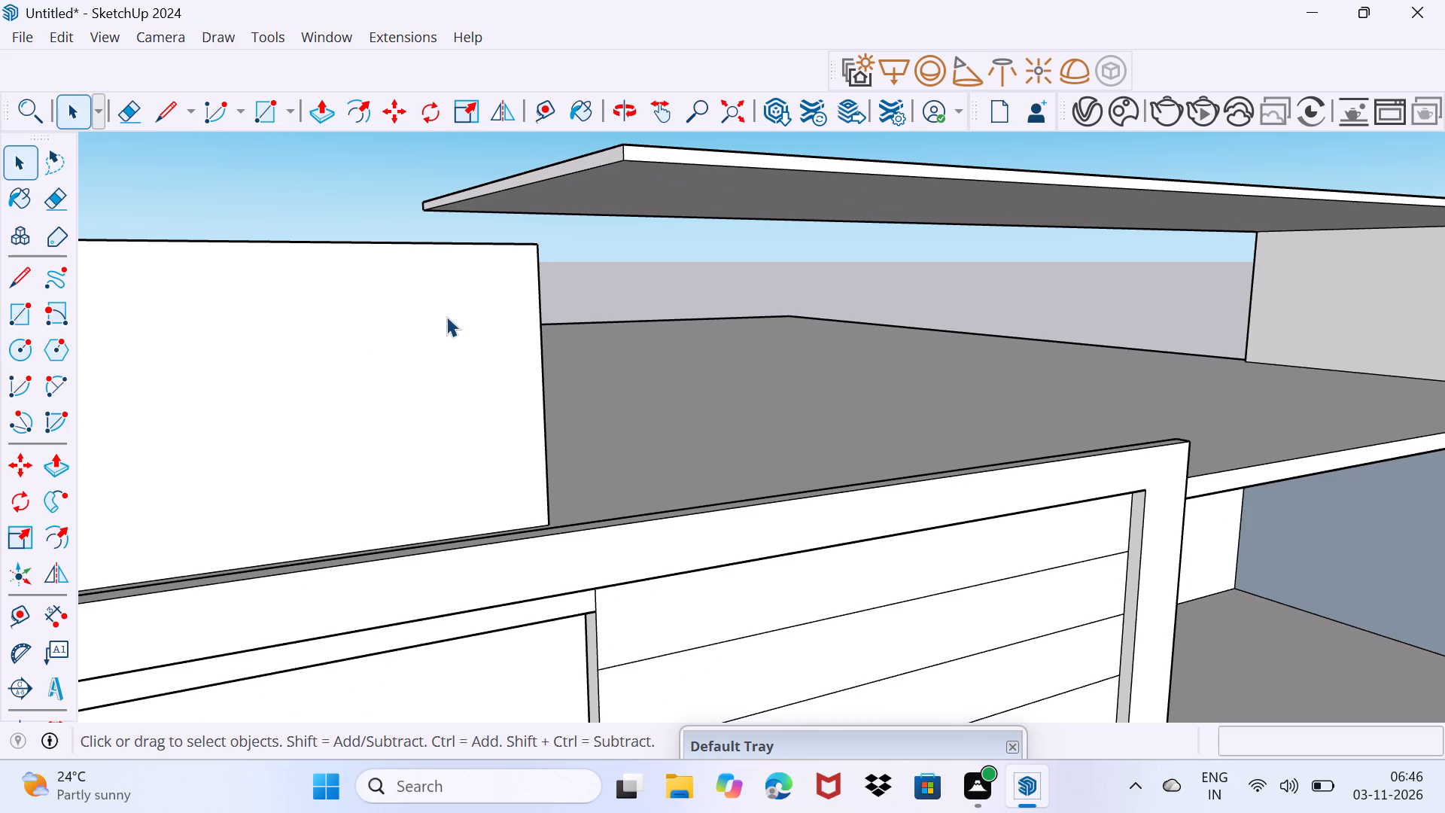
{"action": "scroll", "coordinate": [499, 236], "scroll_direction": "up", "scroll_amount": 3}
{"action": "middle_click_drag", "start_coordinate": [525, 298], "coordinate": [537, 319]}
{"action": "left_click", "coordinate": [495, 267]}
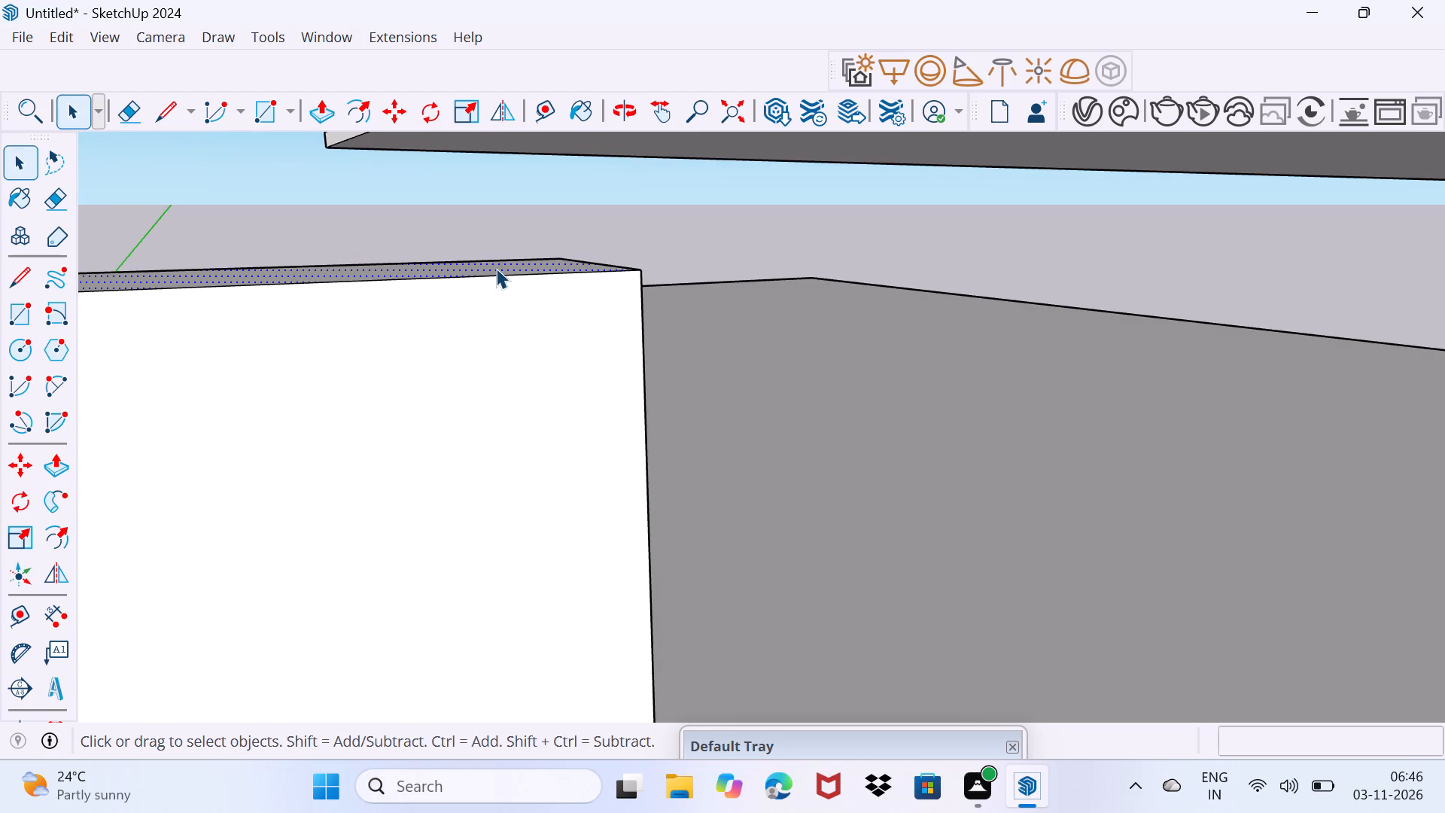
{"action": "middle_click_drag", "start_coordinate": [497, 268], "coordinate": [517, 358], "text": "shift"}
{"action": "key", "text": "p"}
{"action": "left_click", "coordinate": [517, 358]}
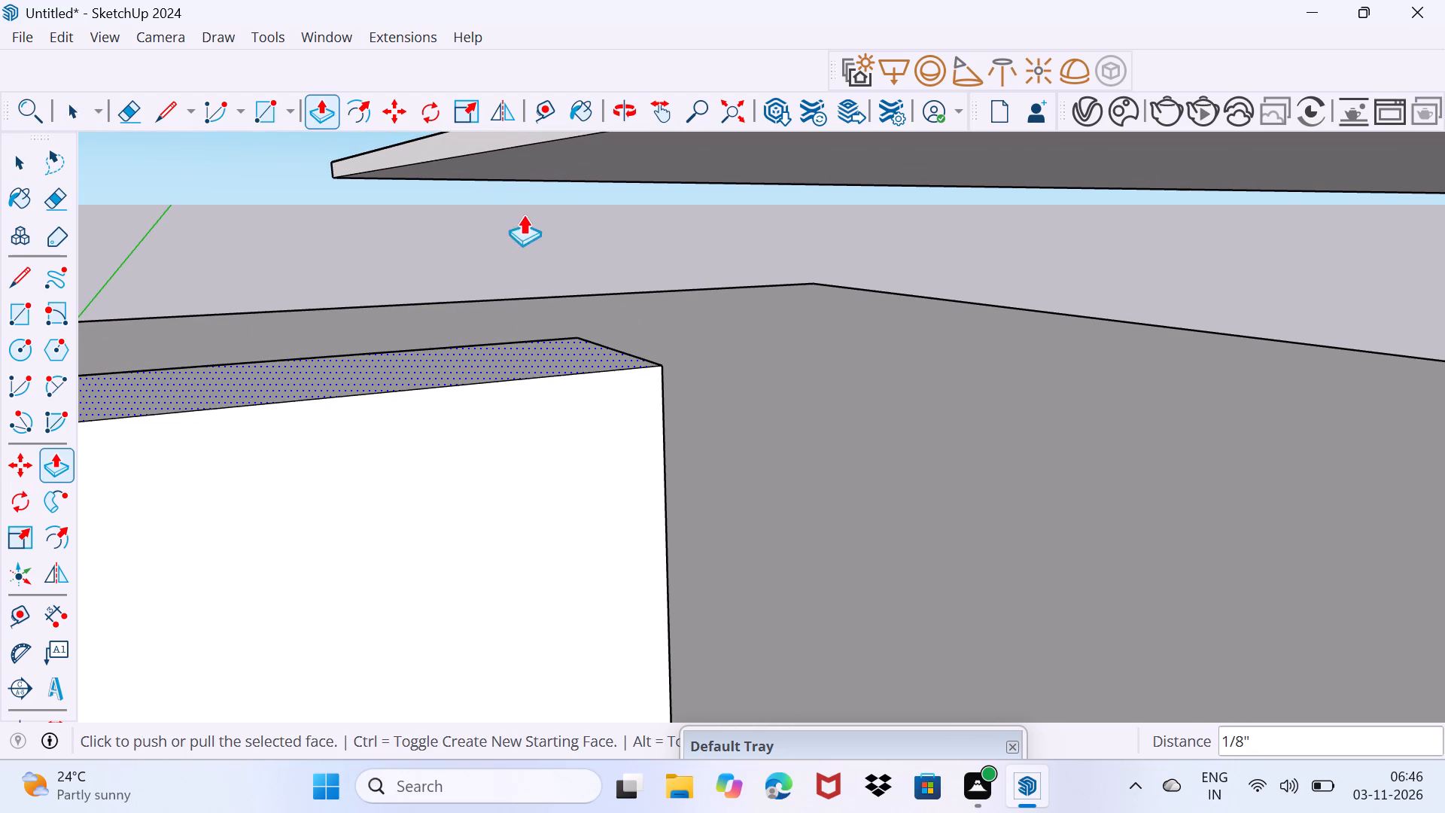
{"action": "left_click_drag", "start_coordinate": [535, 353], "coordinate": [550, 139]}
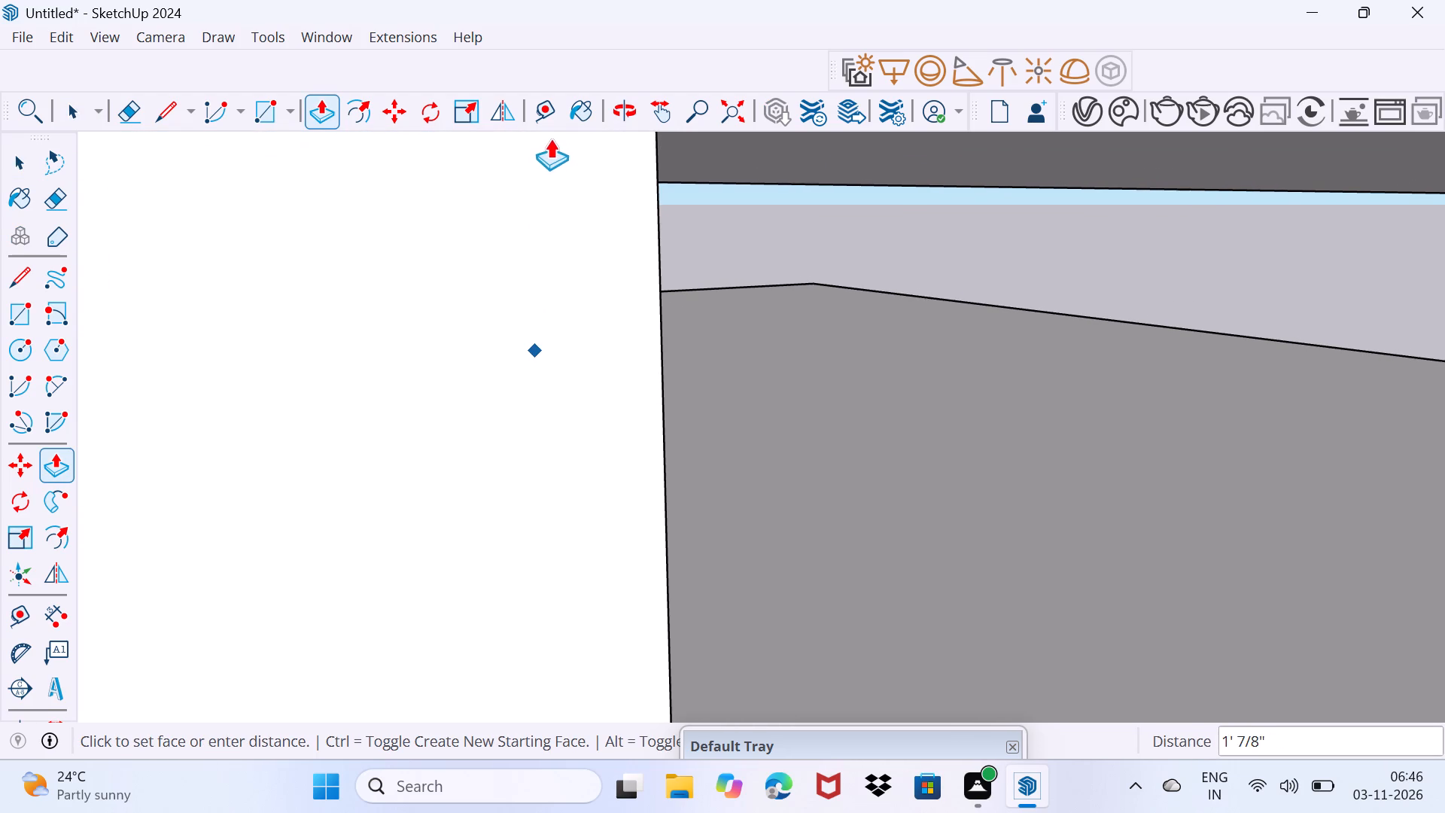
{"action": "left_click_drag", "start_coordinate": [550, 139], "coordinate": [590, 300]}
{"action": "middle_click_drag", "start_coordinate": [572, 159], "coordinate": [590, 300]}
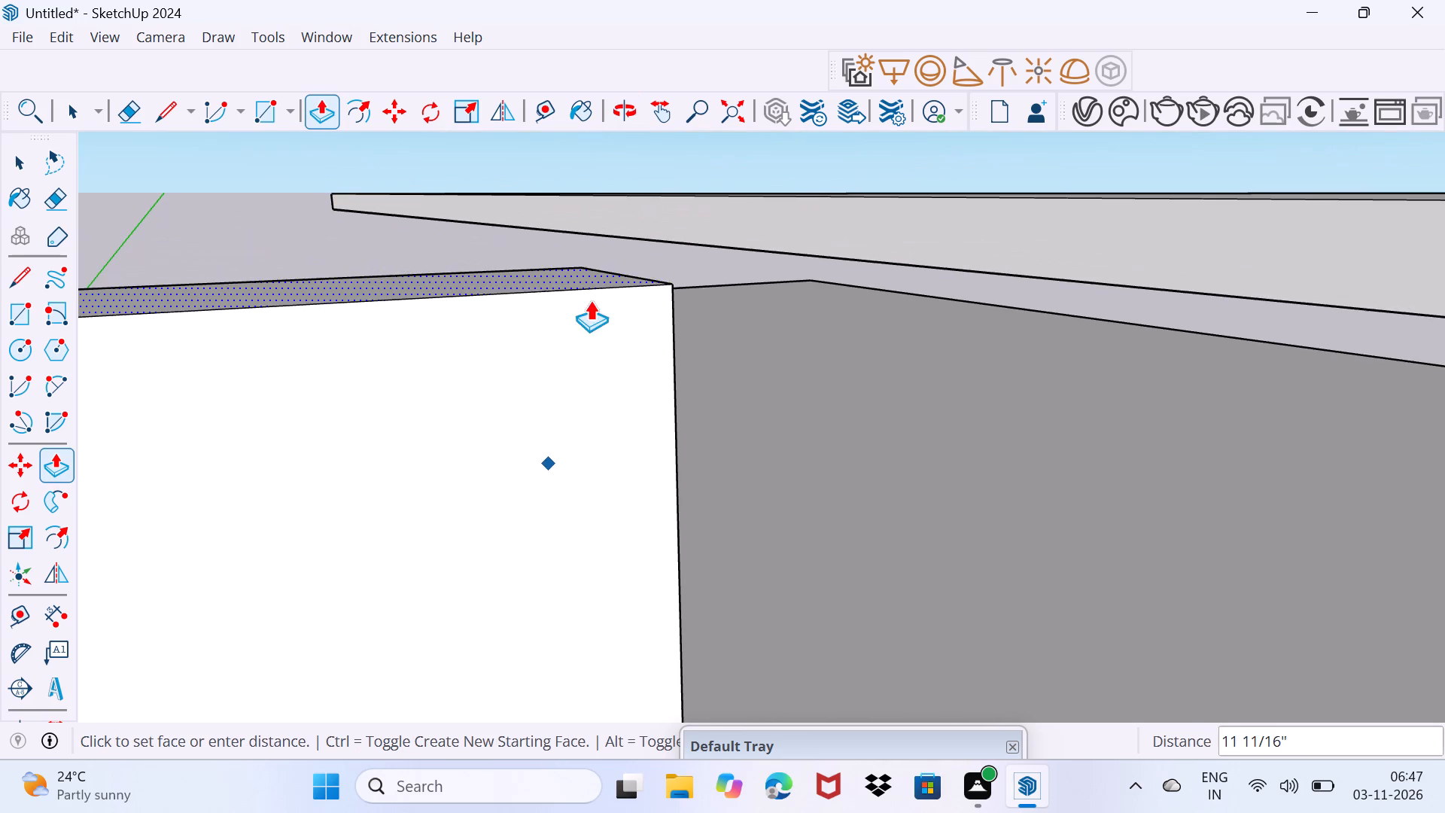
{"action": "left_click_drag", "start_coordinate": [590, 300], "coordinate": [723, 239]}
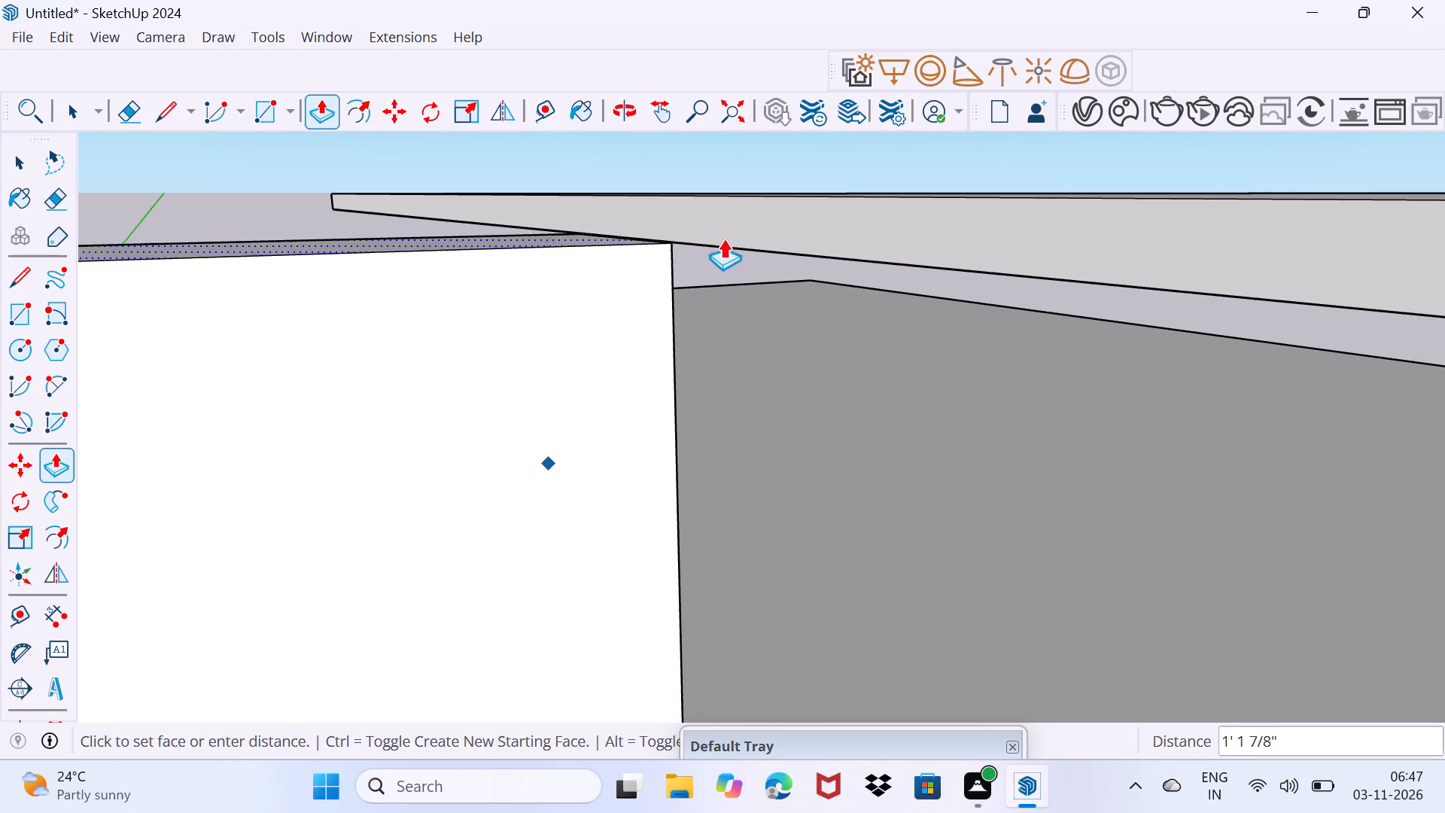
{"action": "left_click_drag", "start_coordinate": [723, 239], "coordinate": [730, 248]}
{"action": "left_click", "coordinate": [730, 248]}
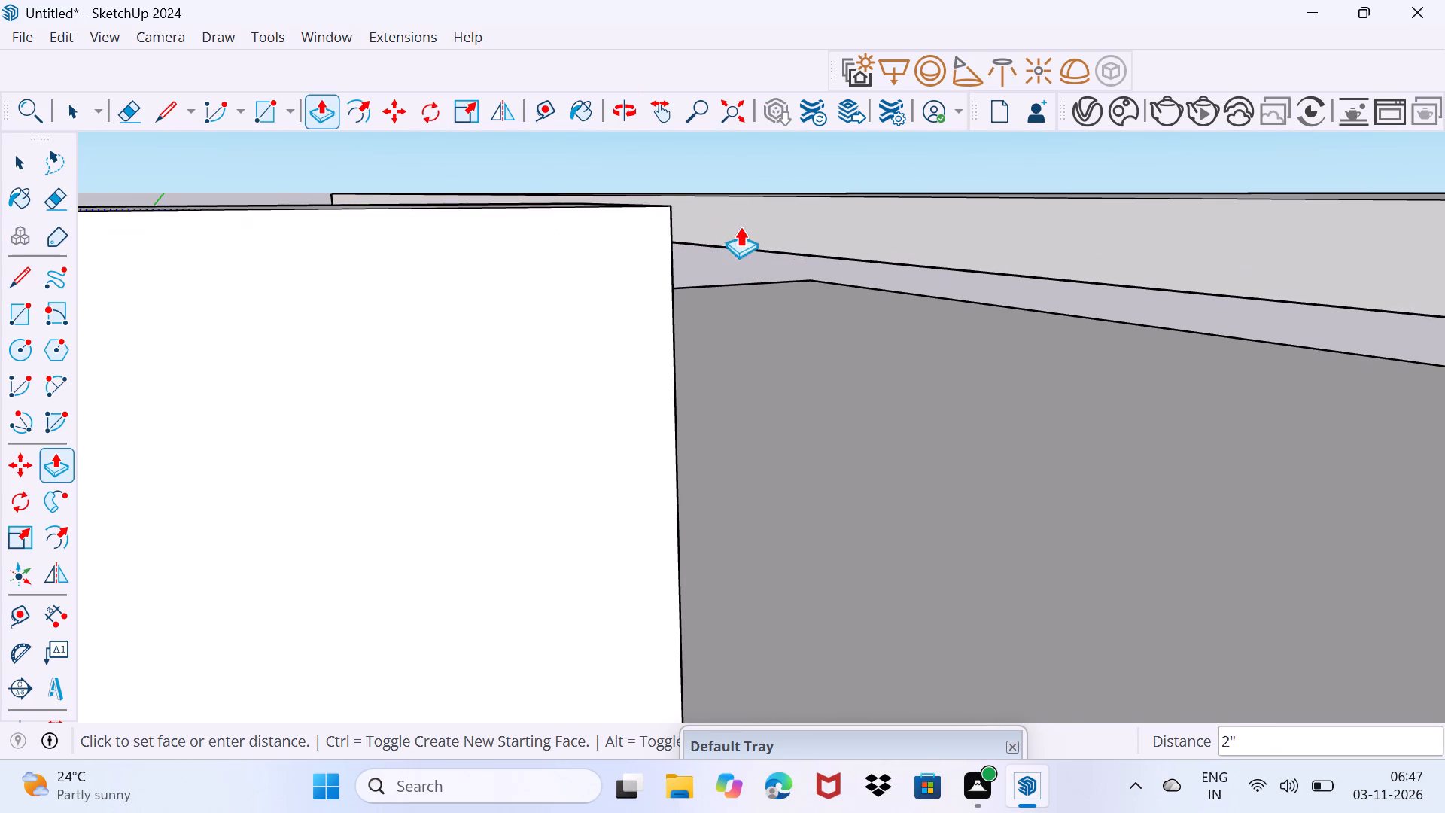
{"action": "left_click", "coordinate": [738, 248]}
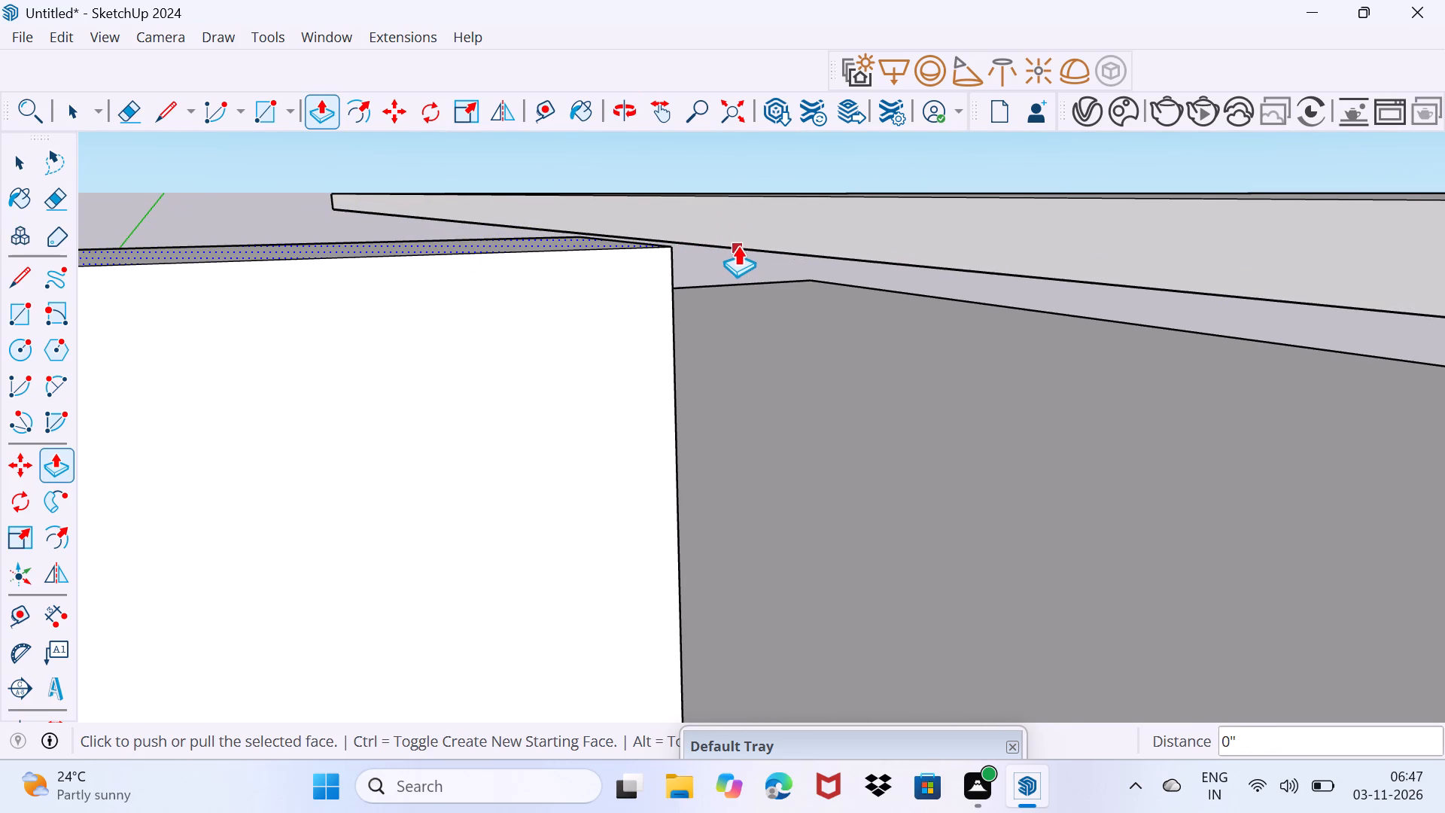
Extend the canopy slab's free end slightly so it overlaps the end of the front roof parapet.
{"action": "key", "text": "Escape"}
{"action": "left_click", "coordinate": [765, 212]}
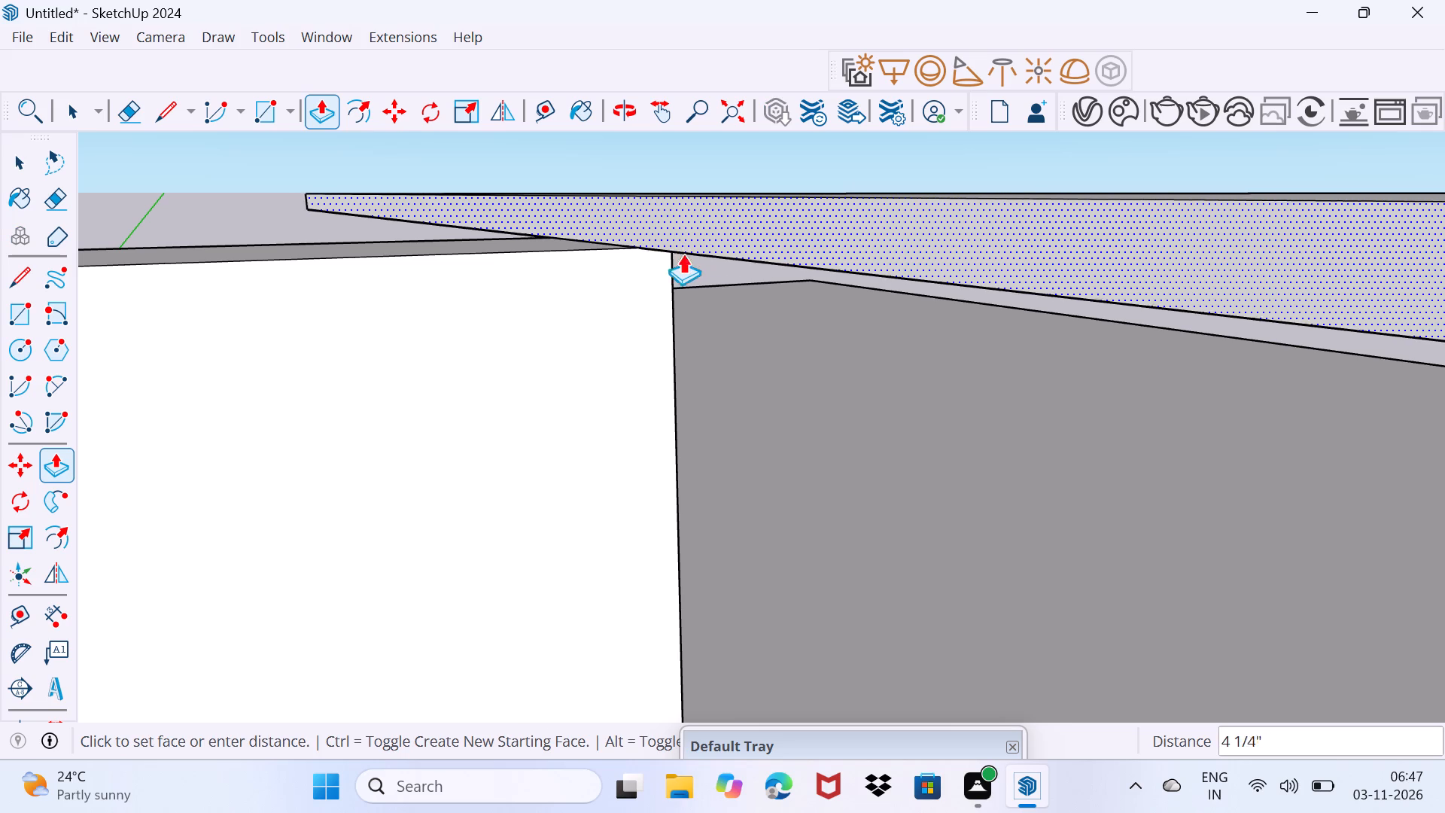
{"action": "left_click", "coordinate": [632, 279]}
{"action": "key", "text": "space"}
{"action": "left_click_drag", "start_coordinate": [571, 388], "coordinate": [598, 316]}
Draw a circle about 3" in radius on the roof floor, just beyond the end of the front roof parapet.
{"action": "middle_click_drag", "start_coordinate": [597, 282], "coordinate": [530, 224]}
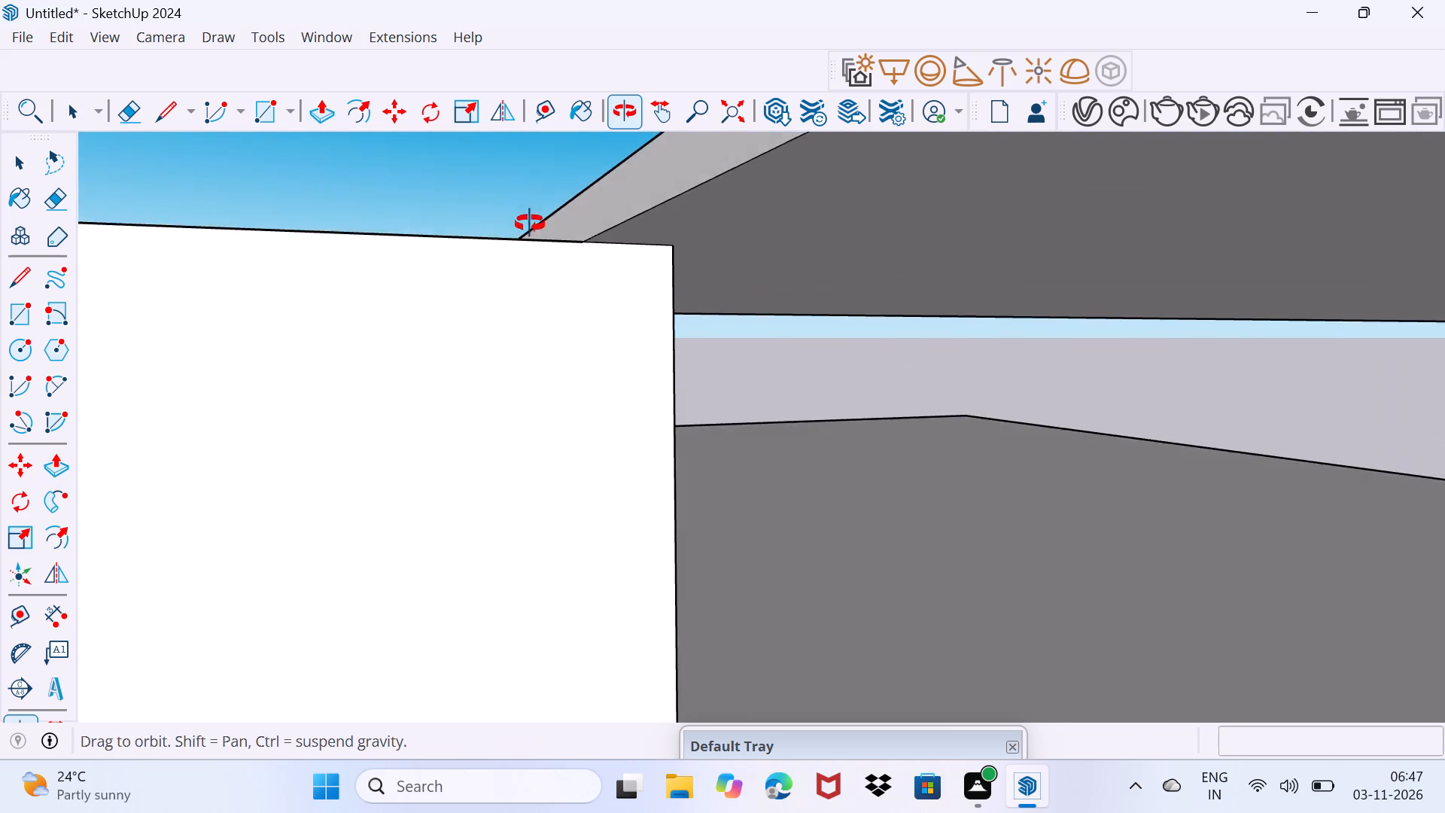
{"action": "middle_click_drag", "start_coordinate": [530, 224], "coordinate": [519, 187]}
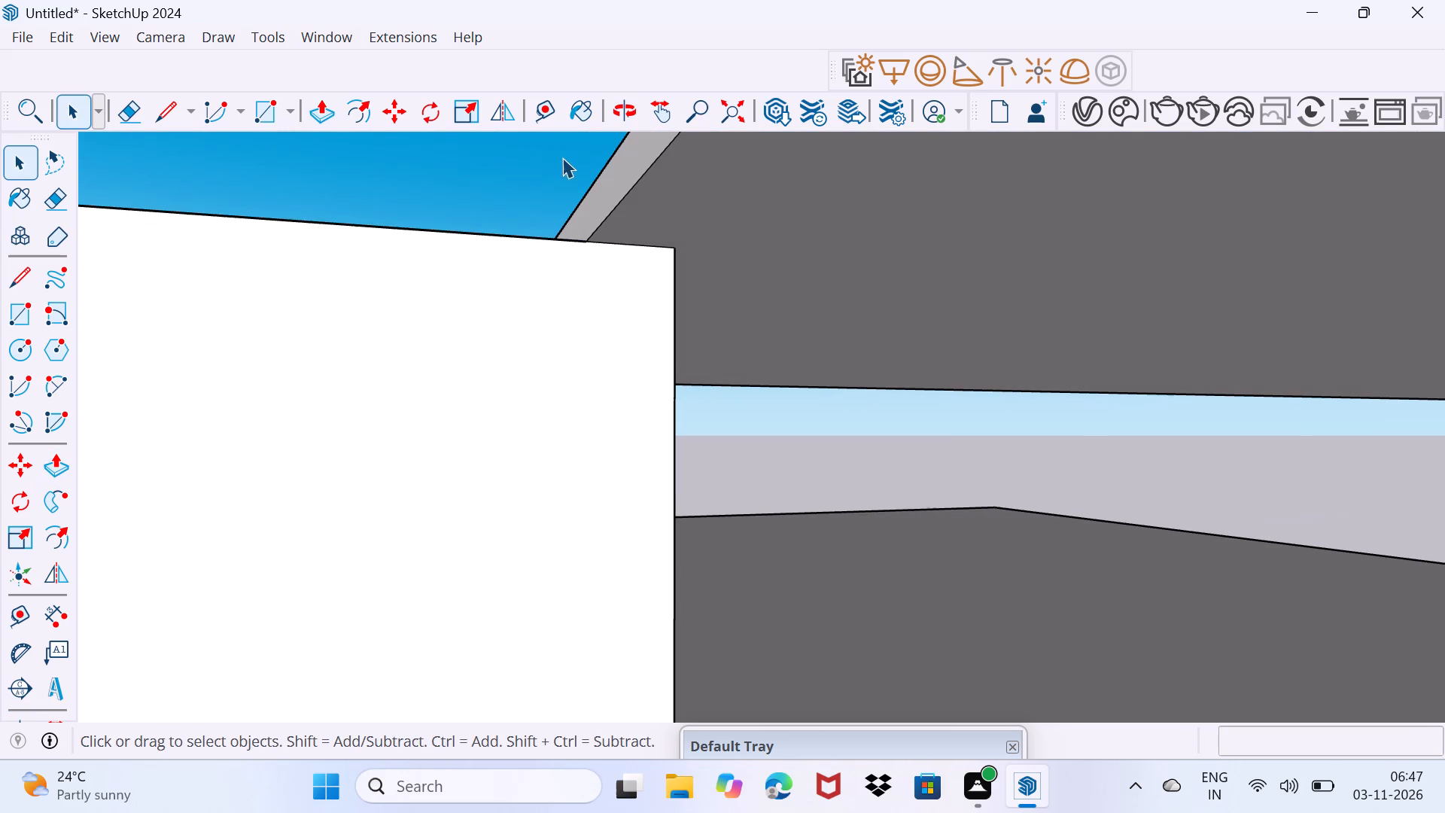
{"action": "scroll", "coordinate": [646, 187], "scroll_direction": "down", "scroll_amount": 10}
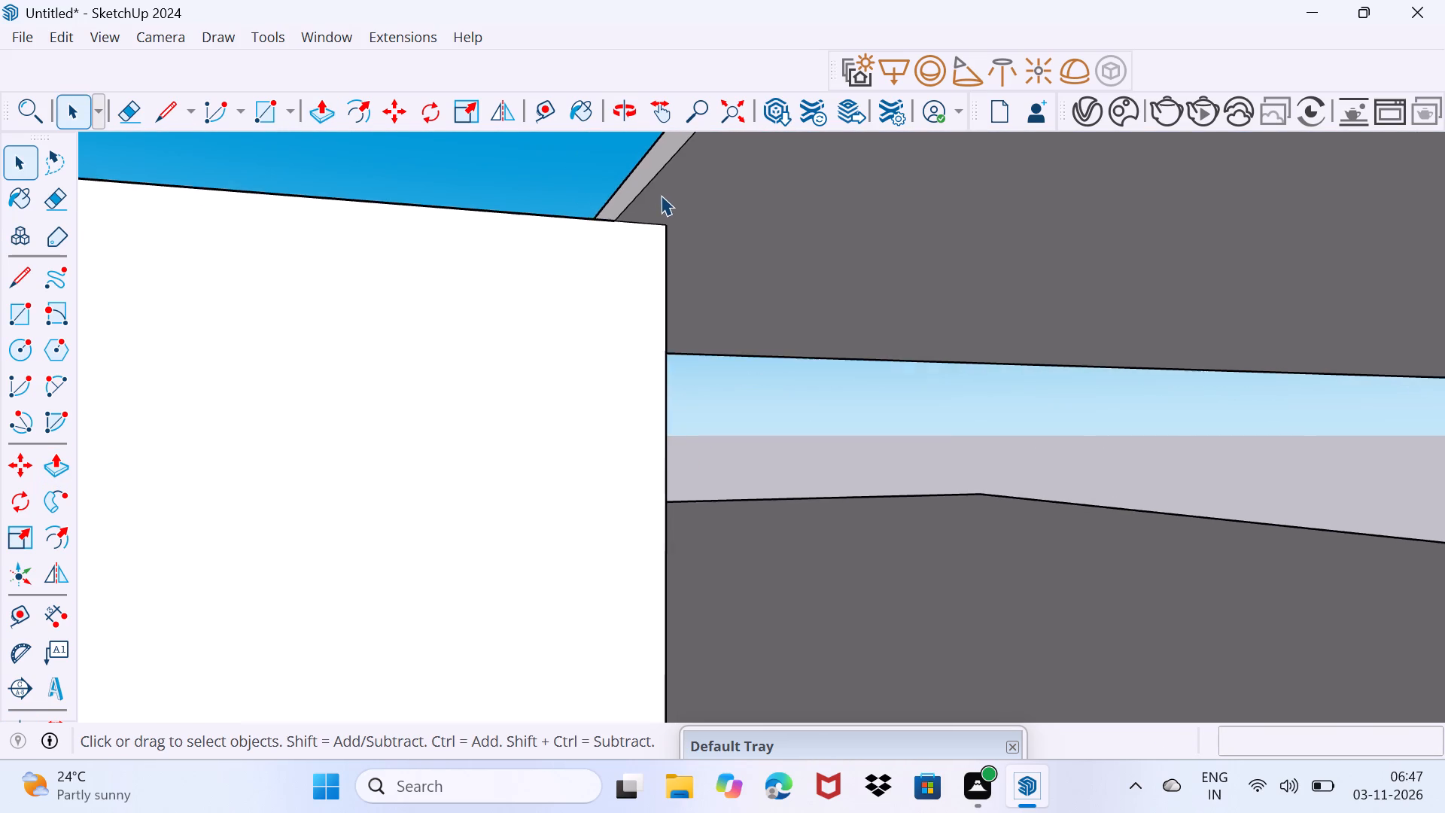
{"action": "scroll", "coordinate": [661, 195], "scroll_direction": "down", "scroll_amount": 8}
{"action": "scroll", "coordinate": [716, 332], "scroll_direction": "up", "scroll_amount": 3}
{"action": "middle_click_drag", "start_coordinate": [717, 336], "coordinate": [668, 356]}
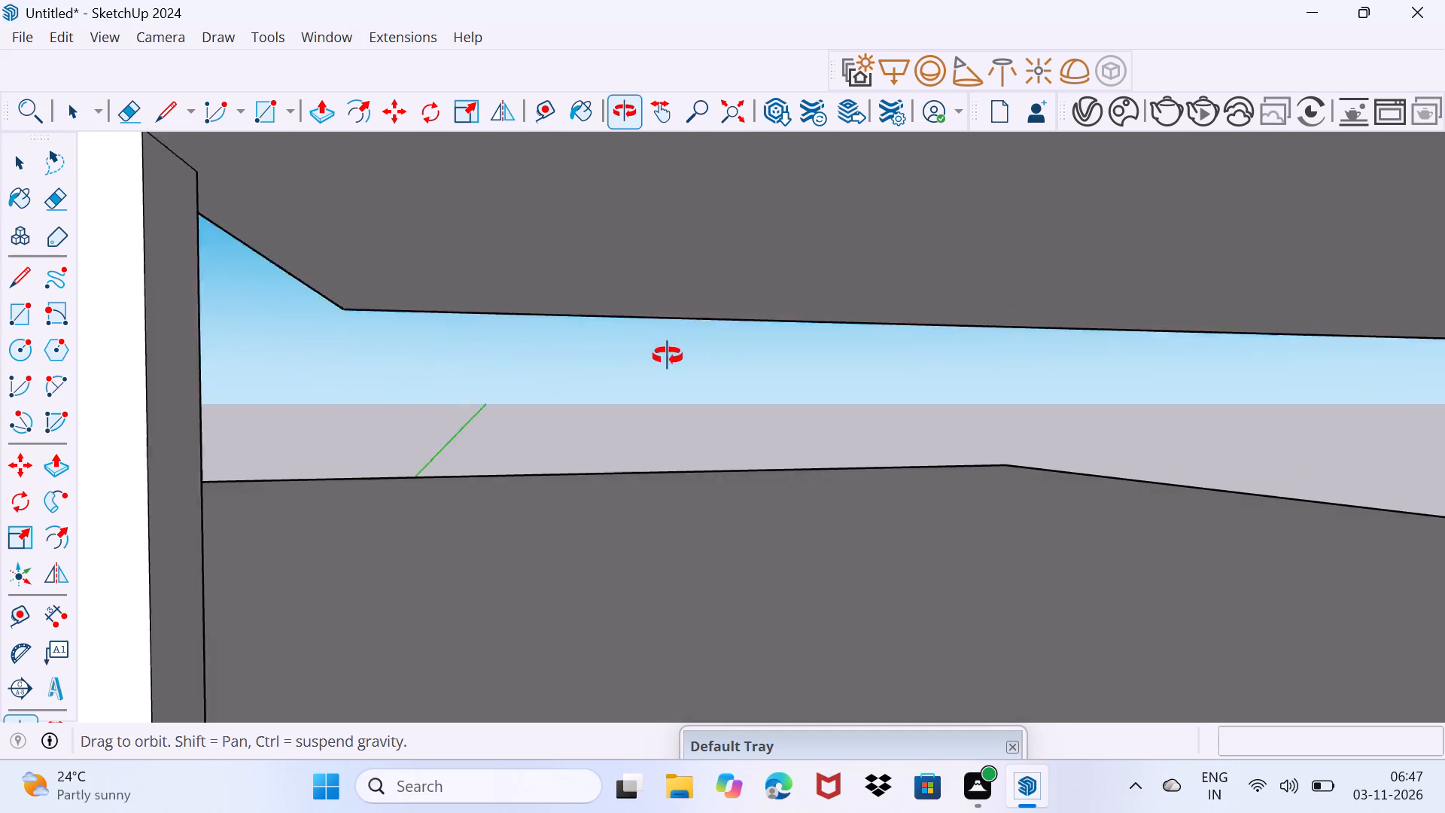
{"action": "middle_click_drag", "start_coordinate": [668, 356], "coordinate": [661, 358]}
{"action": "scroll", "coordinate": [659, 353], "scroll_direction": "down", "scroll_amount": 7}
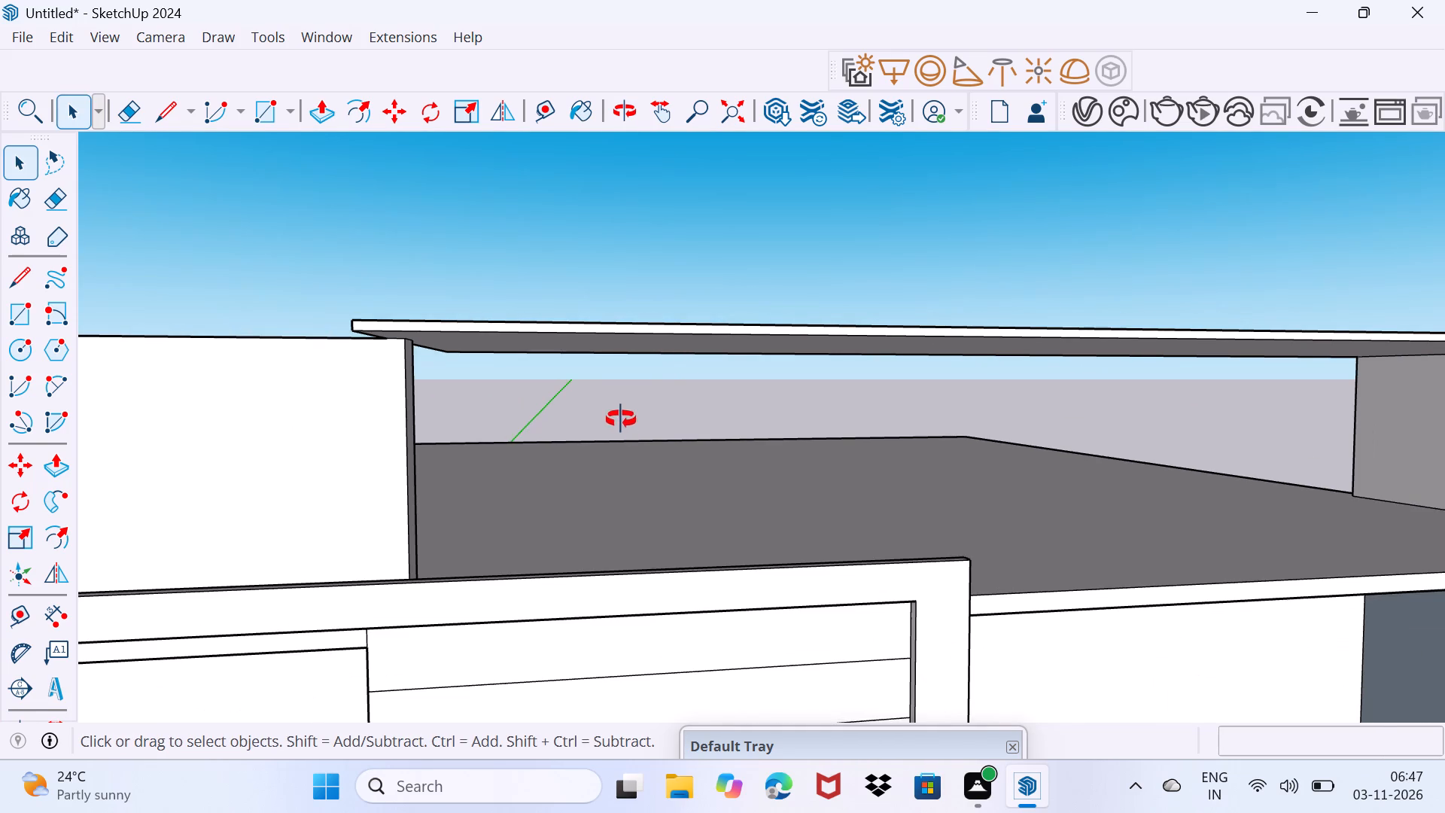
{"action": "middle_click_drag", "start_coordinate": [621, 419], "coordinate": [610, 423]}
{"action": "scroll", "coordinate": [528, 469], "scroll_direction": "up", "scroll_amount": 3}
{"action": "middle_click_drag", "start_coordinate": [478, 486], "coordinate": [499, 390], "text": "shift"}
{"action": "middle_click_drag", "start_coordinate": [490, 403], "coordinate": [542, 611]}
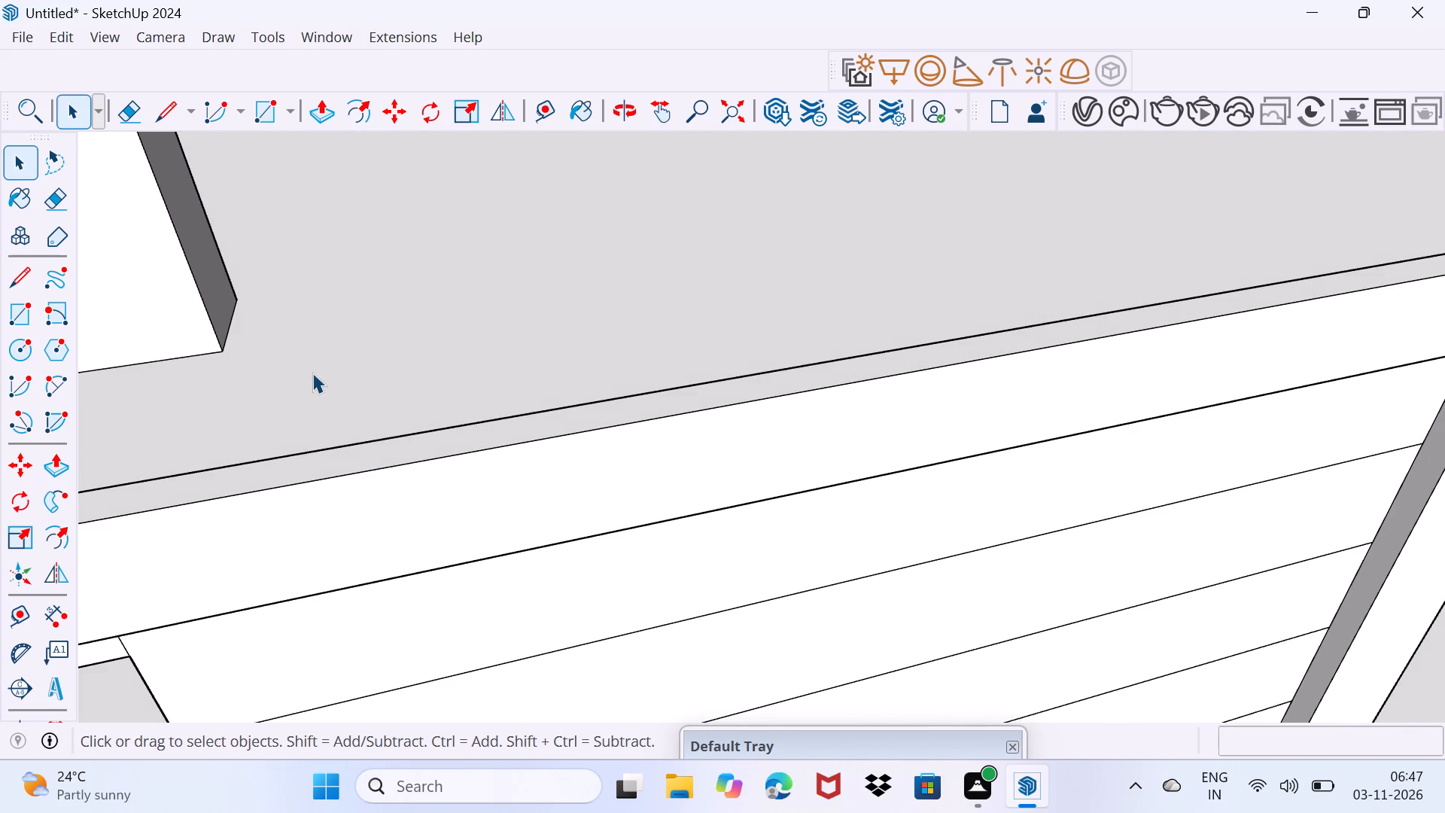
{"action": "key", "text": "c"}
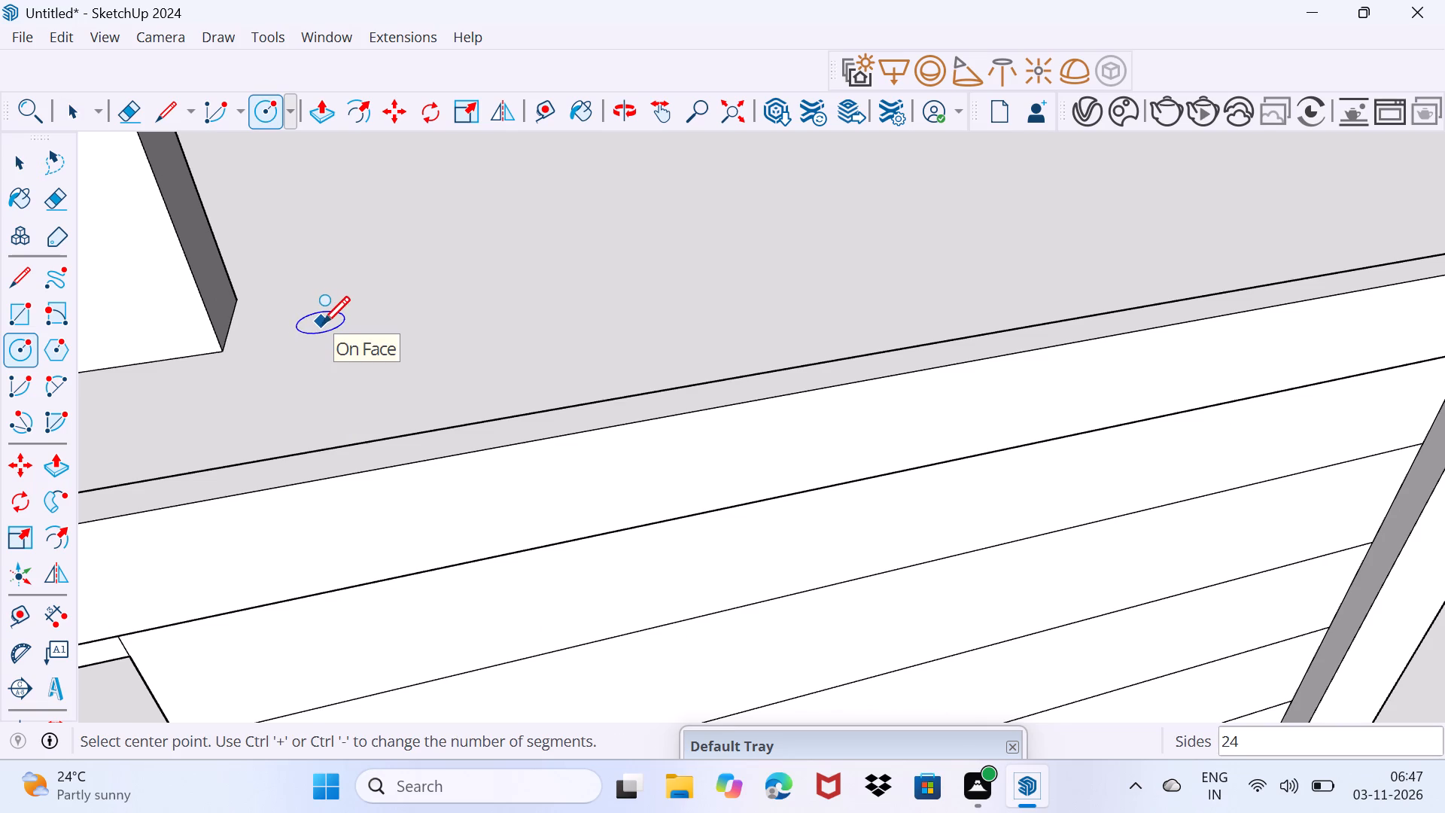
{"action": "left_click", "coordinate": [322, 322]}
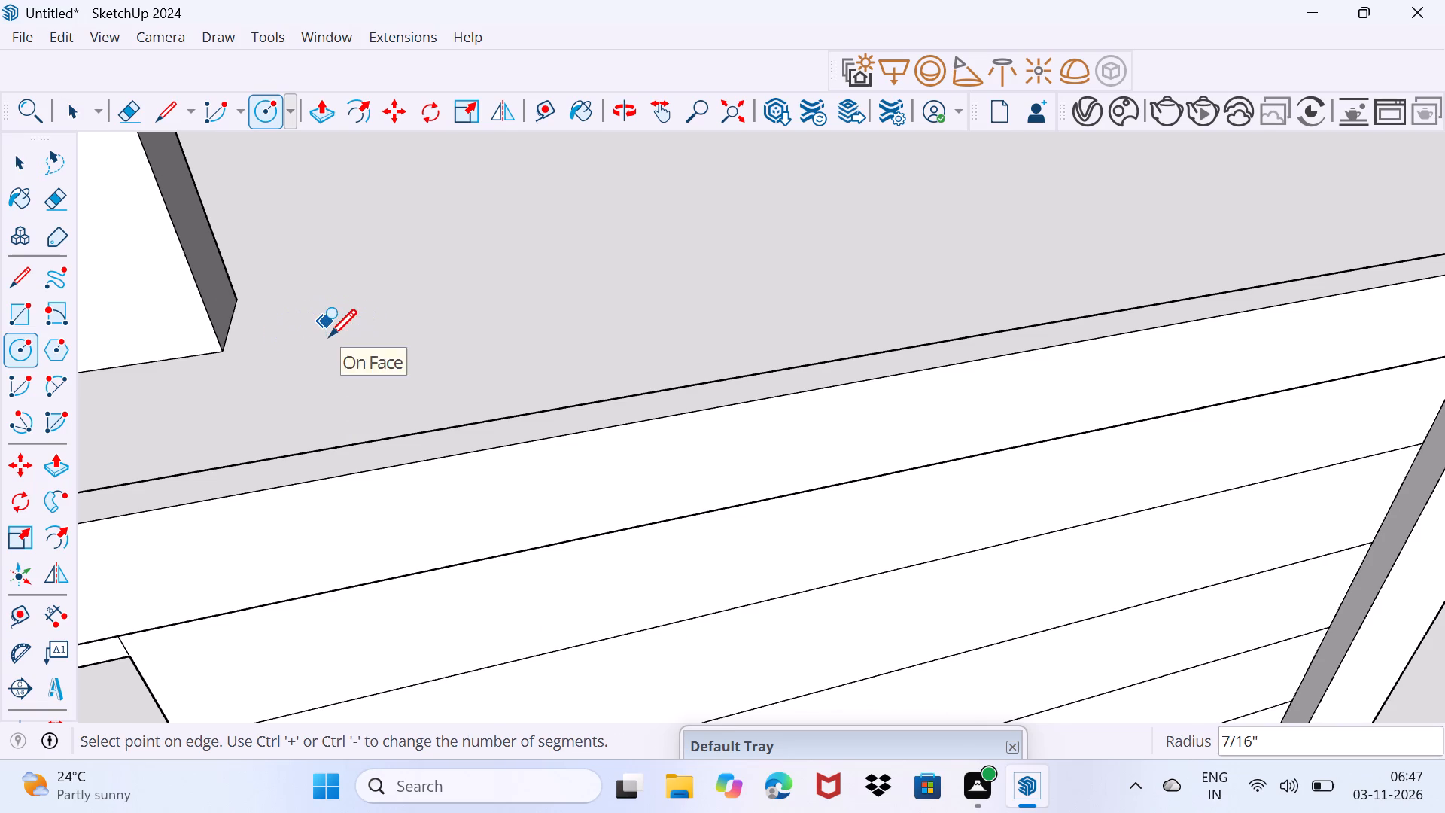
{"action": "left_click", "coordinate": [335, 335]}
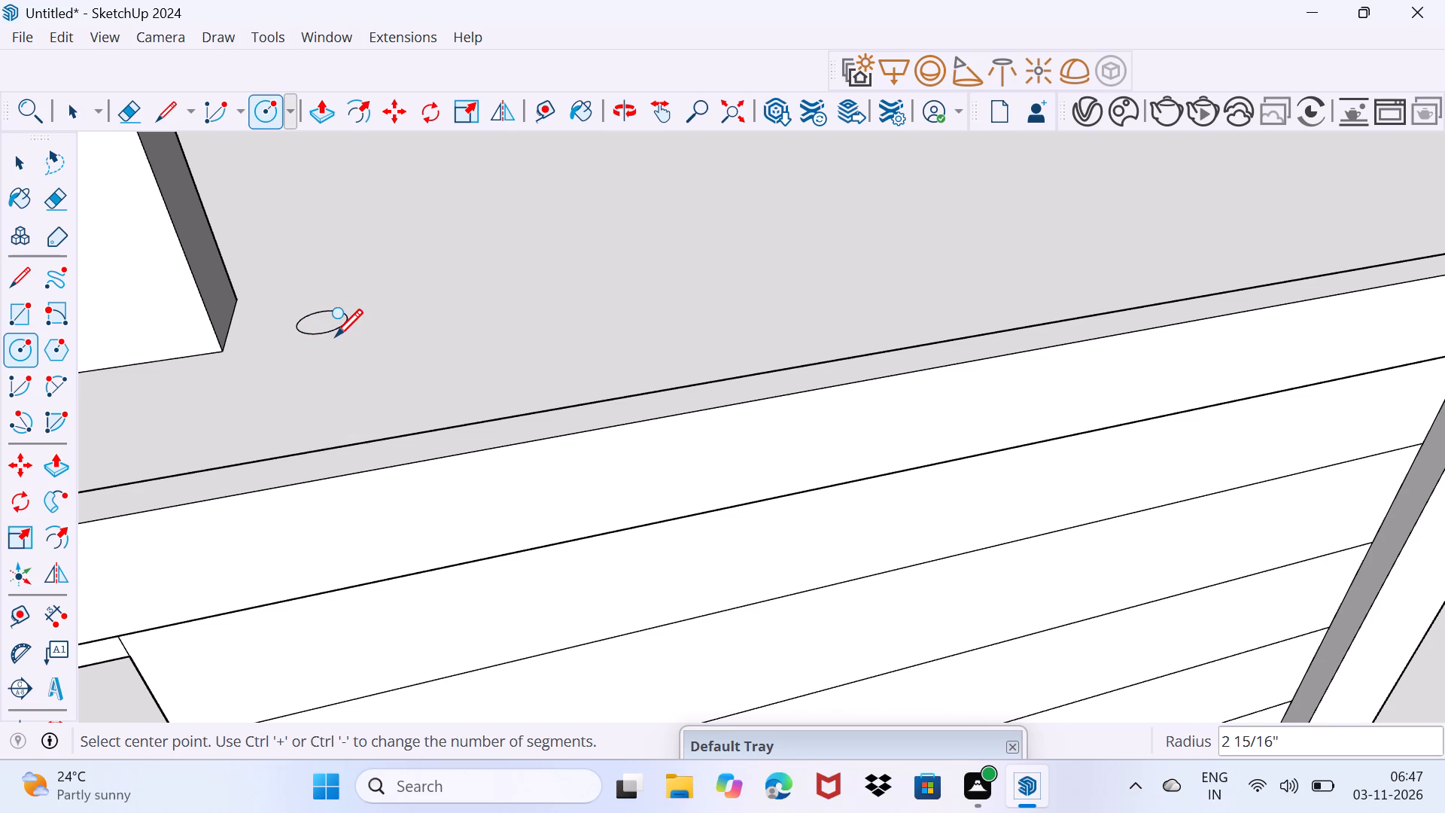
{"action": "key", "text": "space"}
Copy the circle about 3' 1" along the roof's front edge and divide the spacing by 2 for three evenly spaced circles.
{"action": "left_click", "coordinate": [323, 331]}
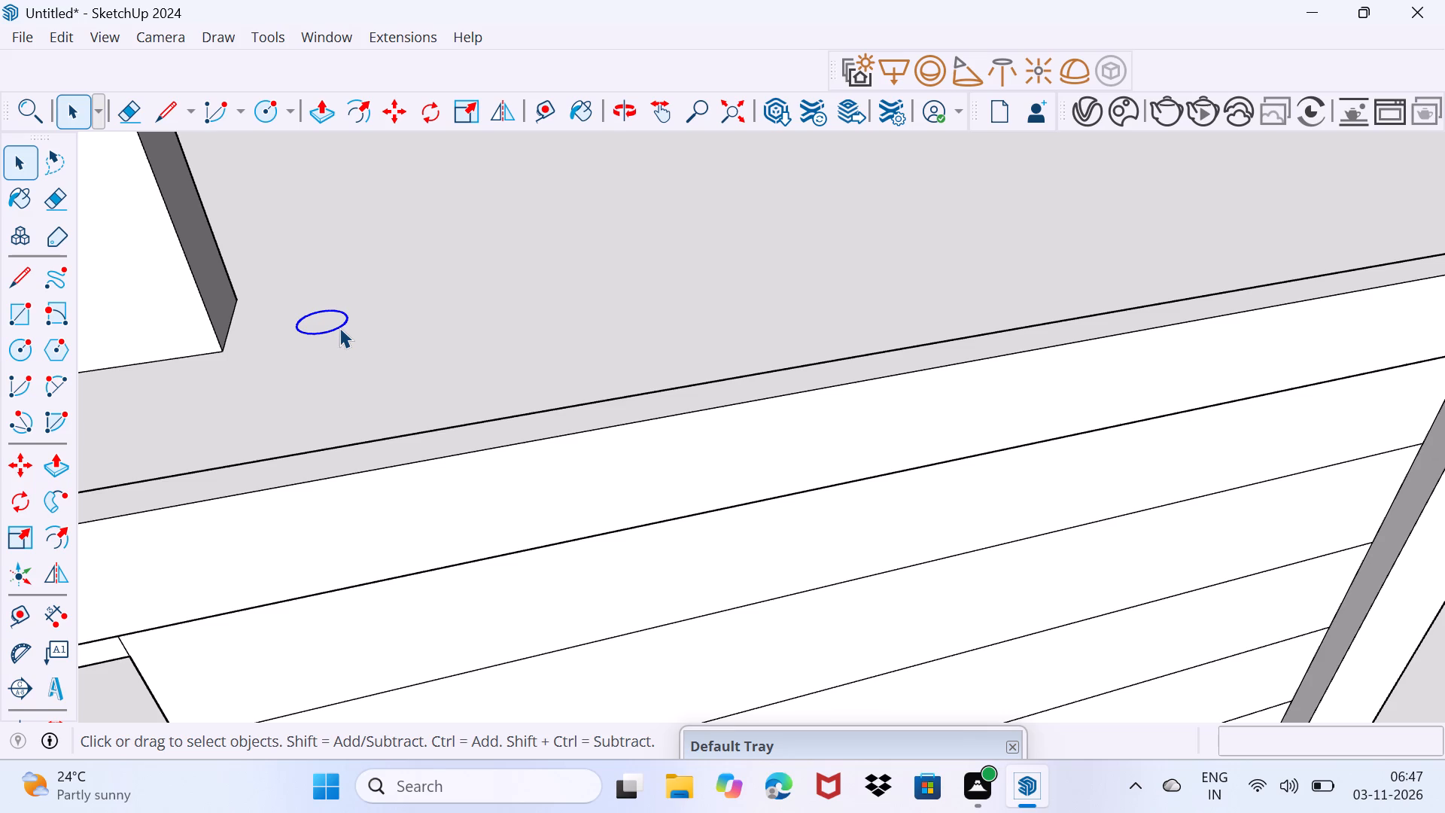
{"action": "key", "text": "m"}
{"action": "left_click", "coordinate": [343, 321]}
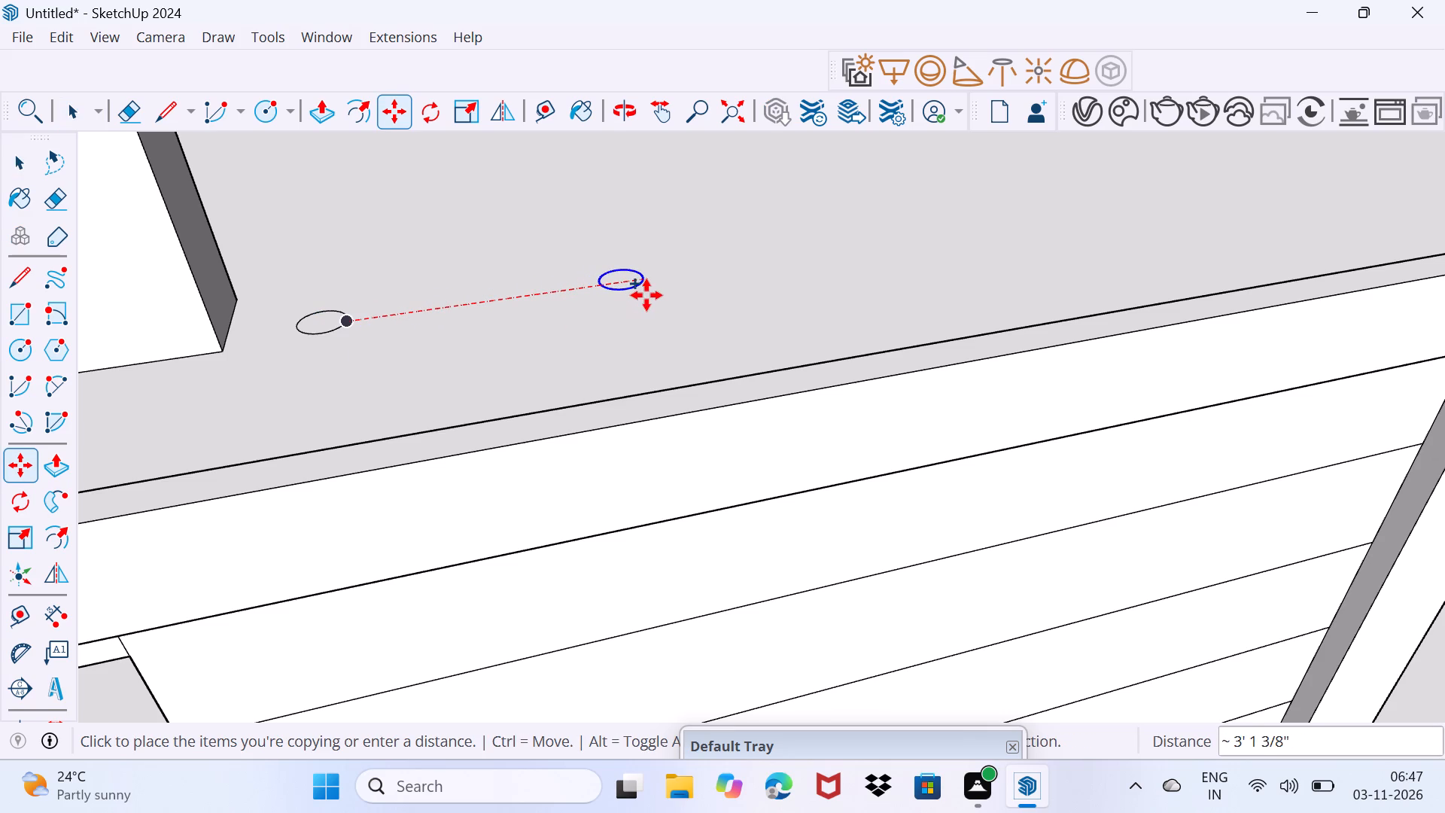
{"action": "left_click", "coordinate": [646, 295]}
{"action": "key", "text": "slash"}
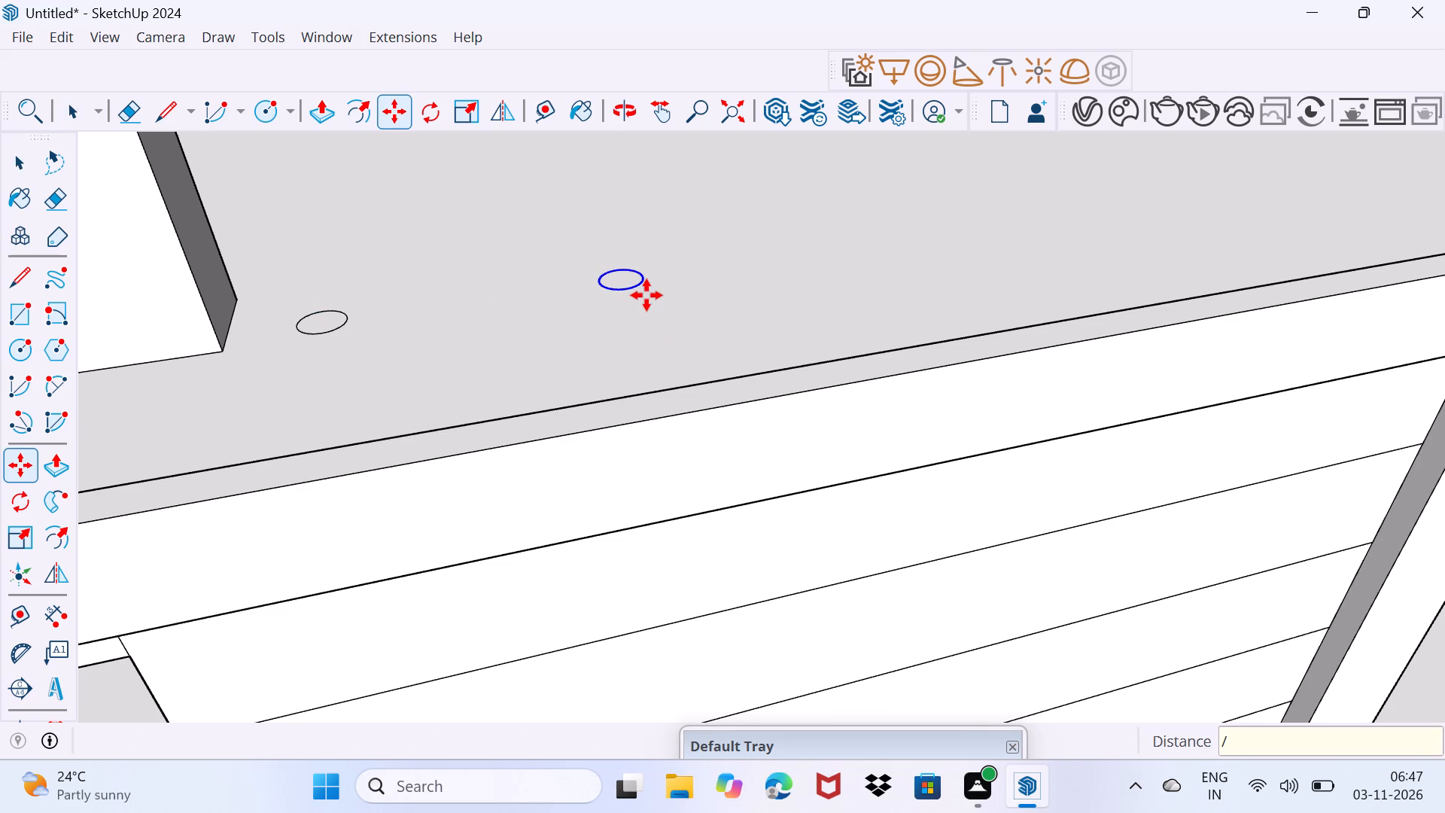
{"action": "key", "text": "2"}
{"action": "key", "text": "Return"}
{"action": "key", "text": "space"}
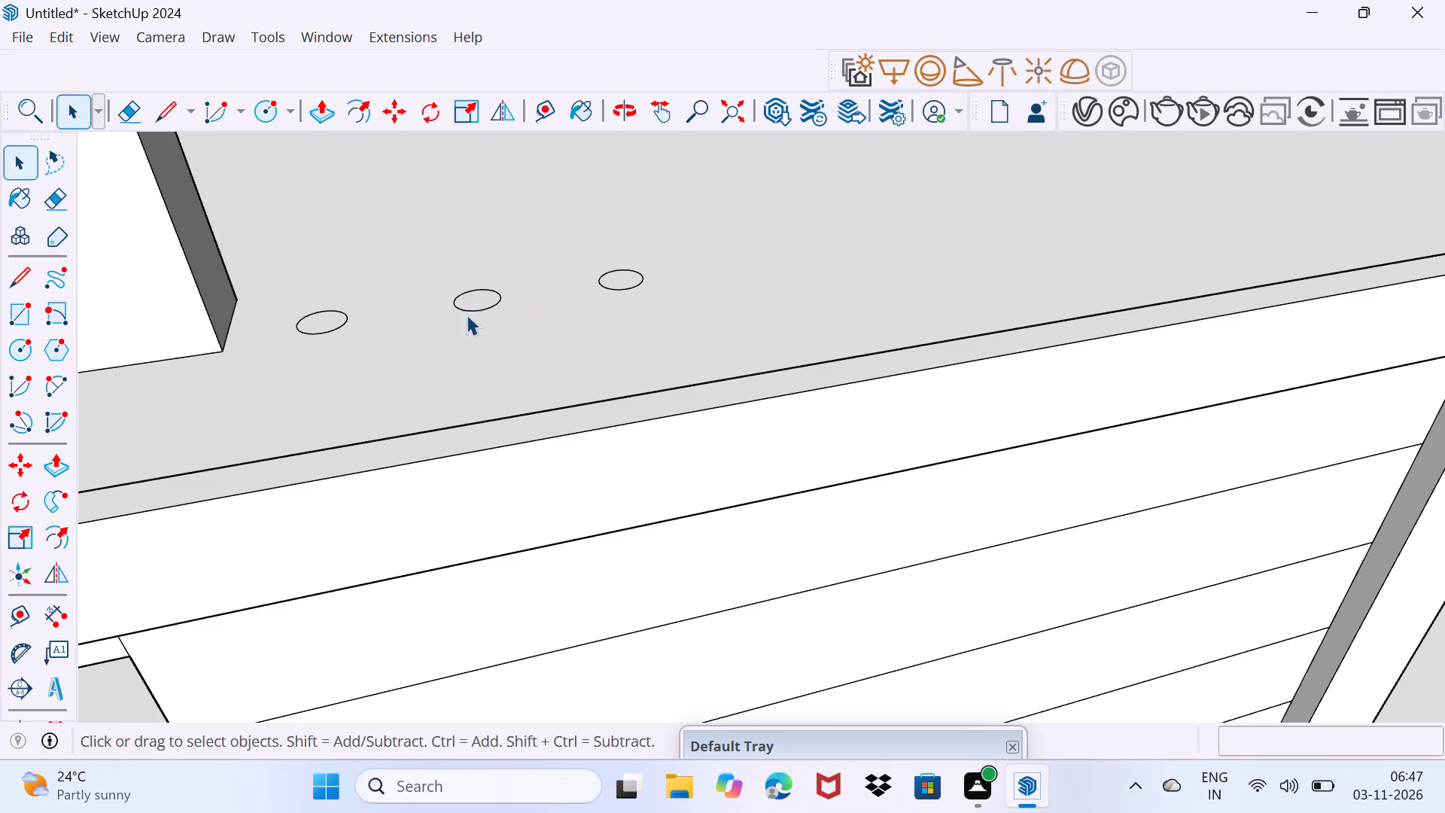
Extrude the circle nearest the parapet about 6' 4 3/8" up to the canopy slab as a round column.
{"action": "left_click", "coordinate": [318, 320]}
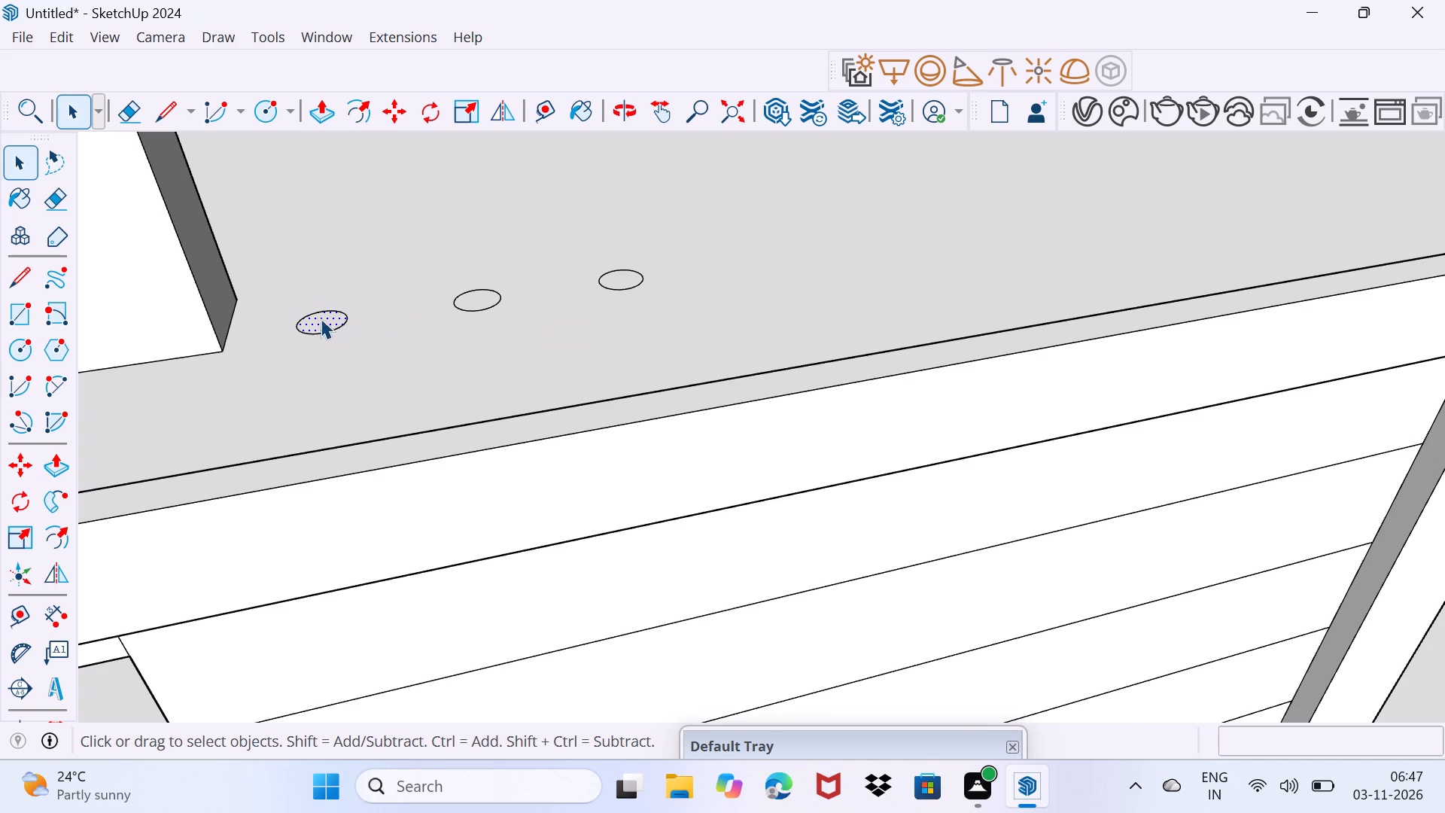
{"action": "key", "text": "p"}
{"action": "left_click", "coordinate": [321, 318]}
{"action": "scroll", "coordinate": [345, 223], "scroll_direction": "down", "scroll_amount": 9}
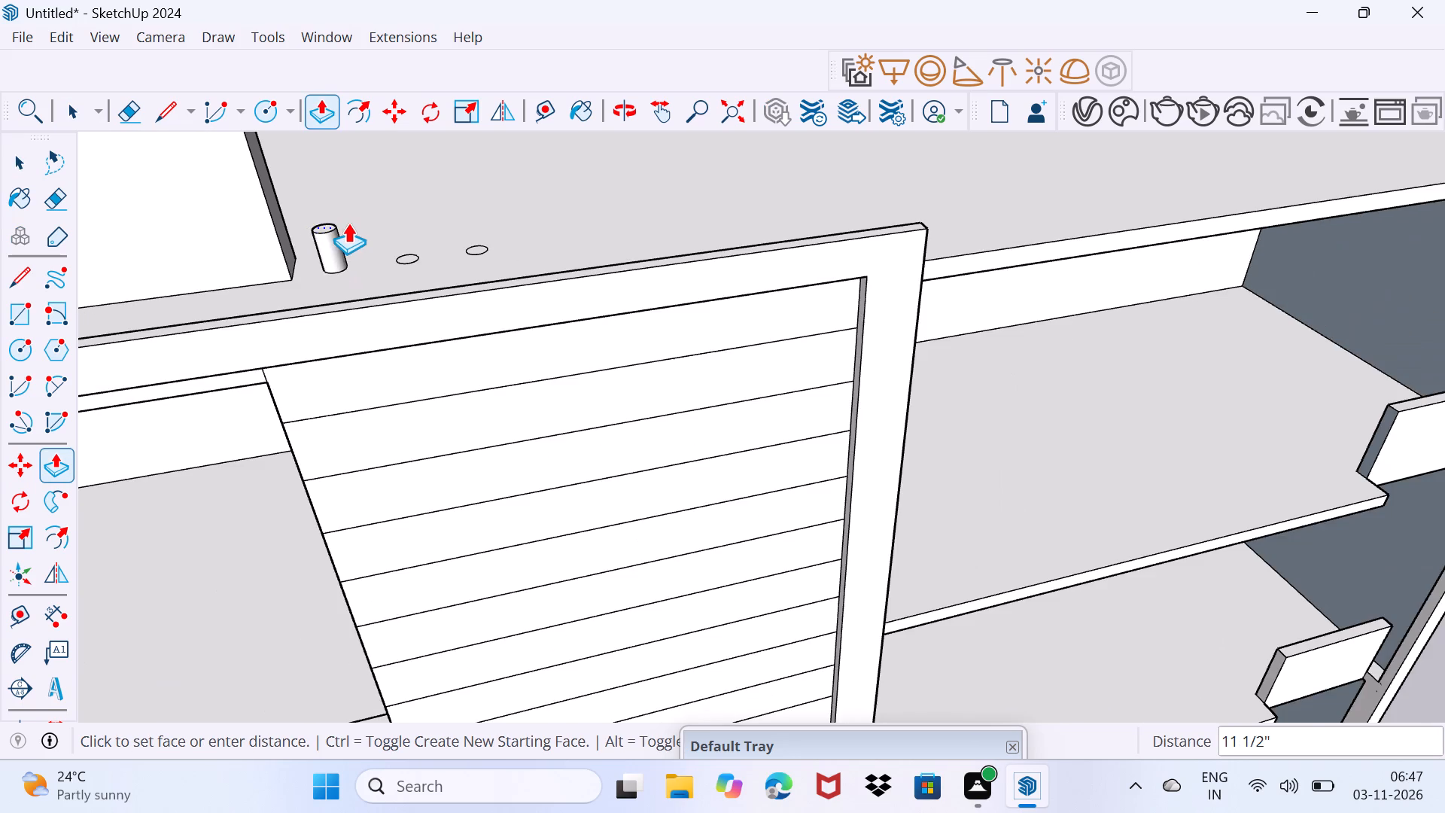
{"action": "middle_click_drag", "start_coordinate": [359, 218], "coordinate": [456, 465], "text": "shift"}
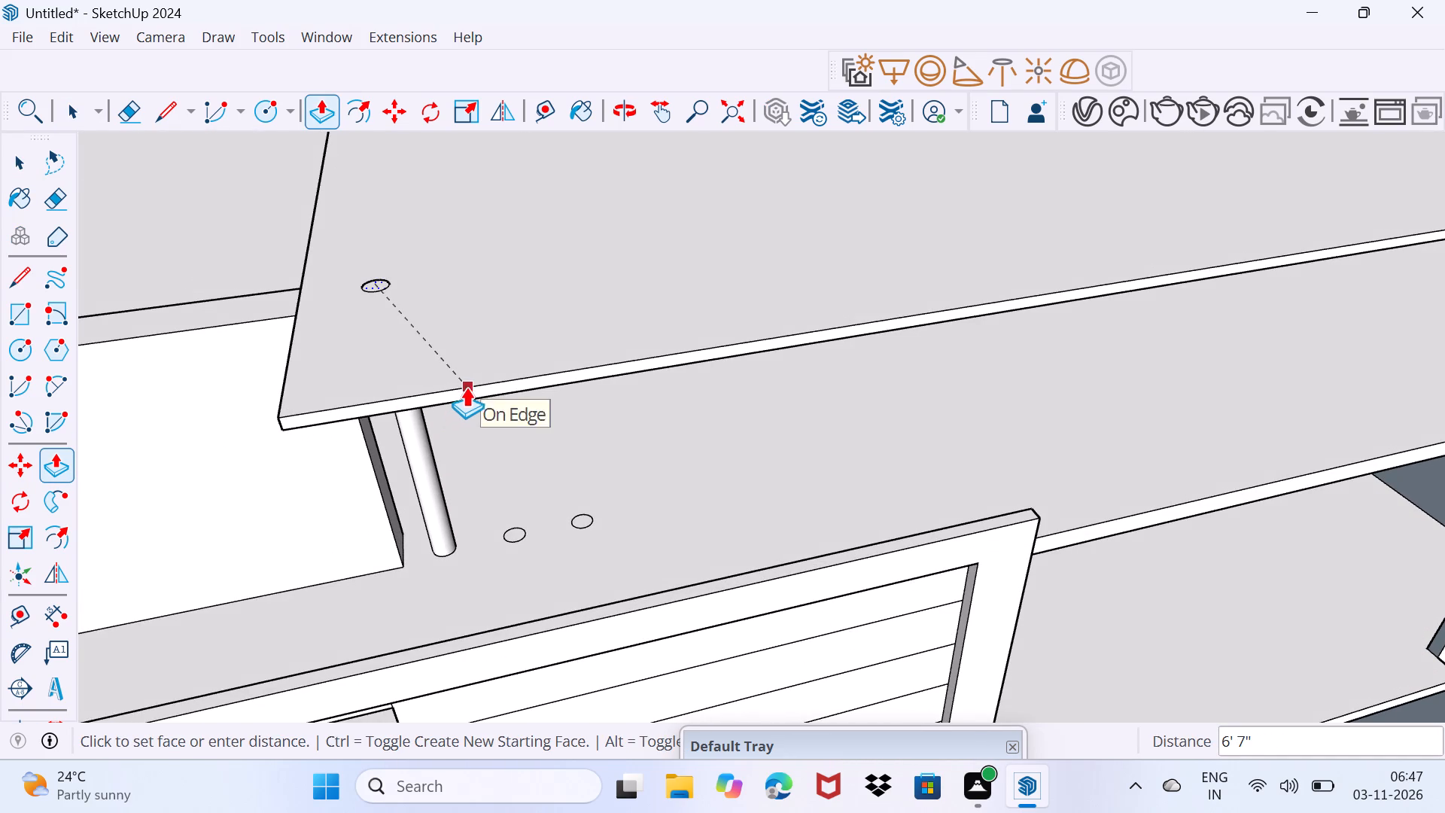
{"action": "scroll", "coordinate": [433, 384], "scroll_direction": "up", "scroll_amount": 3}
{"action": "middle_click_drag", "start_coordinate": [433, 384], "coordinate": [390, 195]}
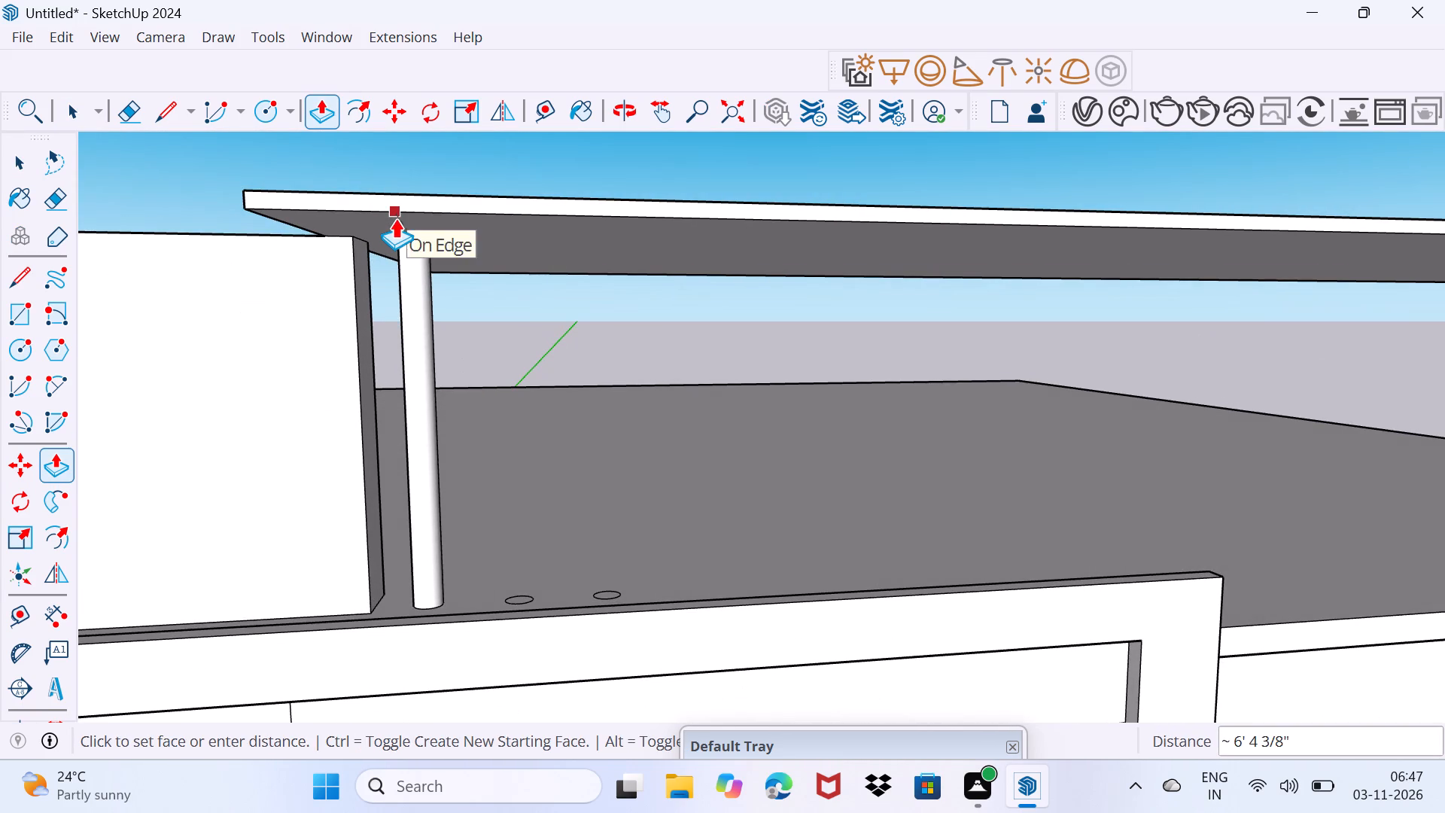
{"action": "left_click", "coordinate": [395, 218]}
Extrude the middle circle about 6' 4 3/8" up to the canopy slab as a second column.
{"action": "scroll", "coordinate": [479, 558], "scroll_direction": "up", "scroll_amount": 4}
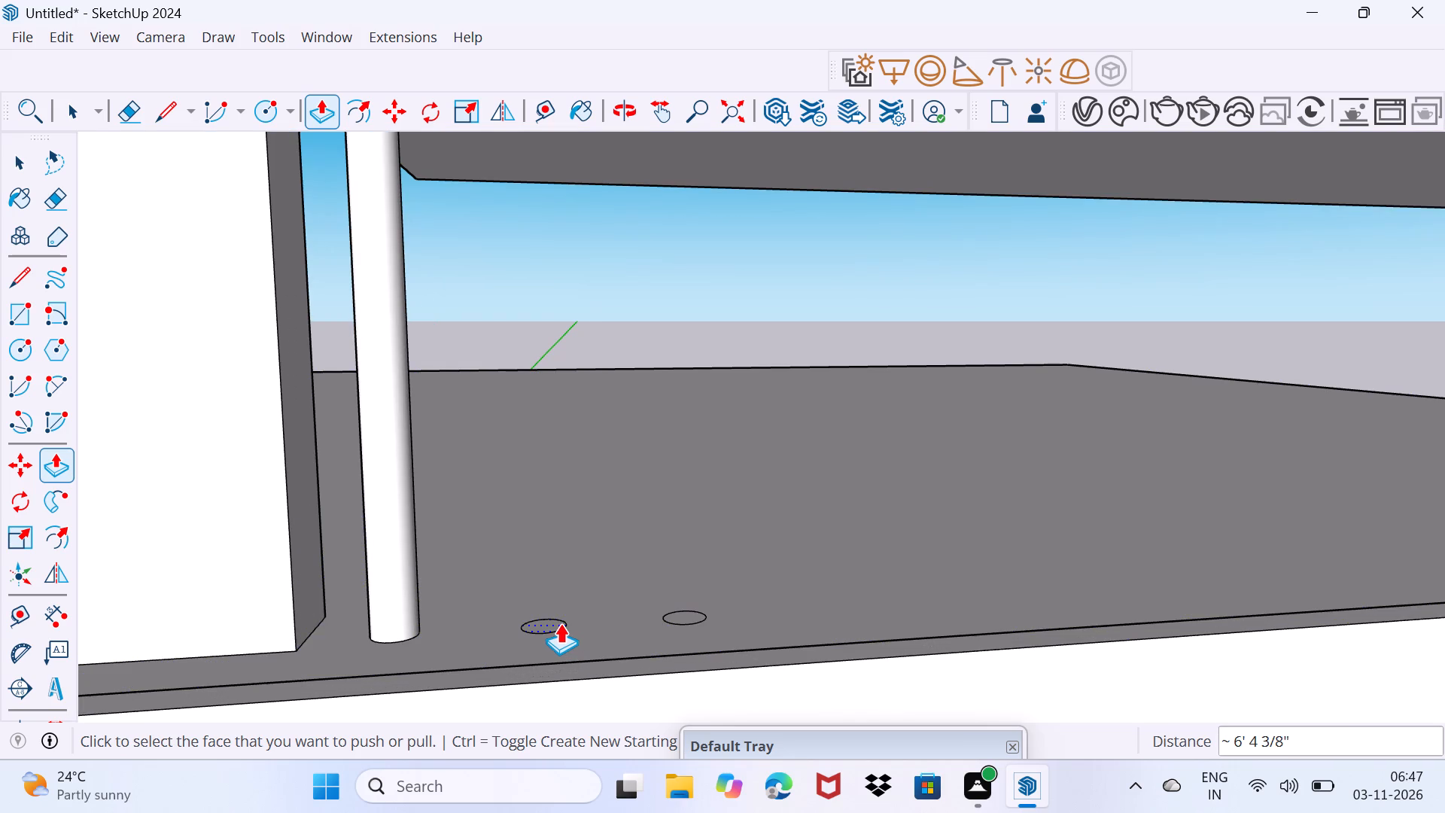
{"action": "left_click", "coordinate": [562, 623]}
{"action": "left_click", "coordinate": [536, 625]}
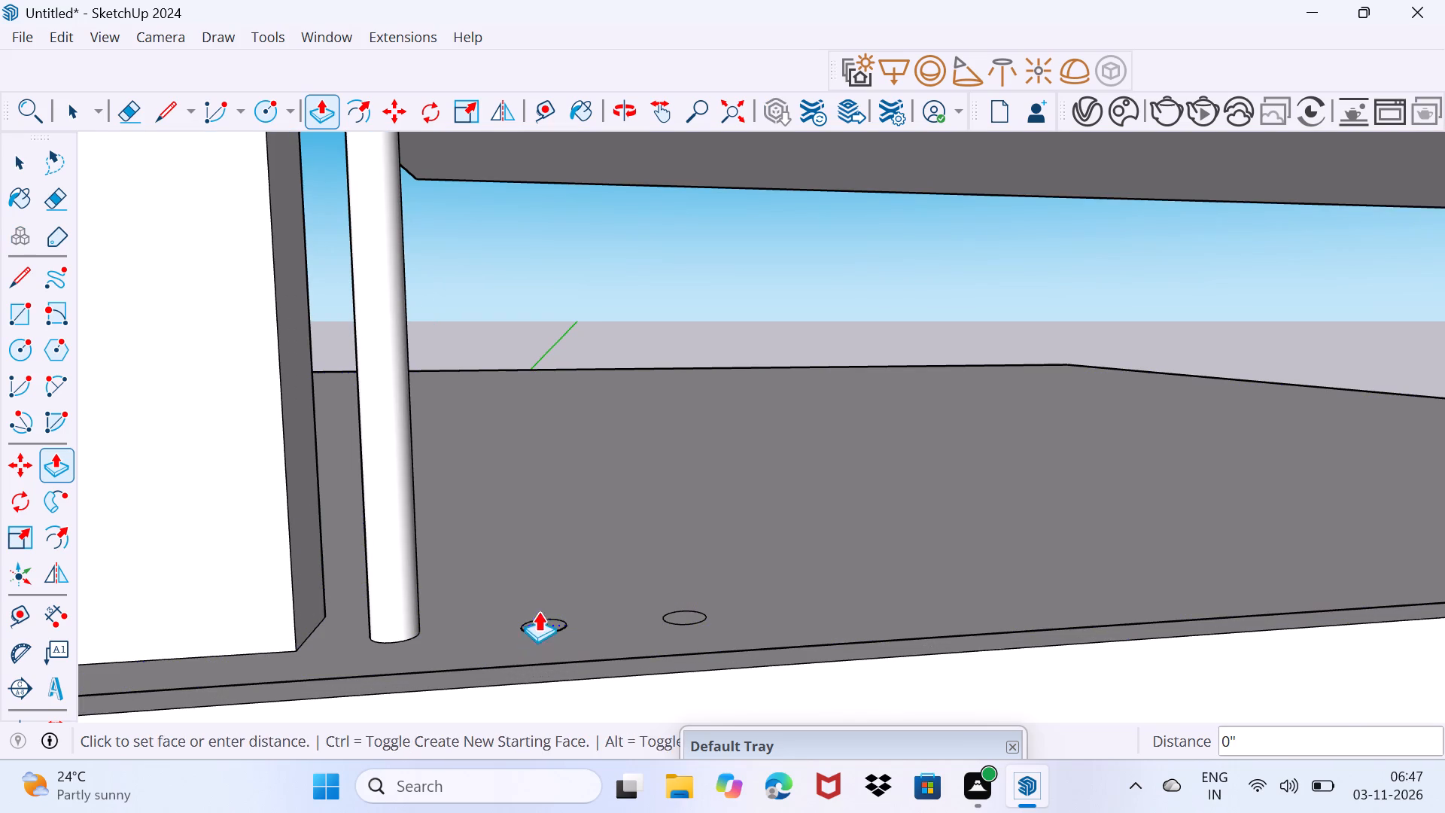
{"action": "left_click", "coordinate": [537, 626]}
{"action": "scroll", "coordinate": [589, 461], "scroll_direction": "down", "scroll_amount": 3}
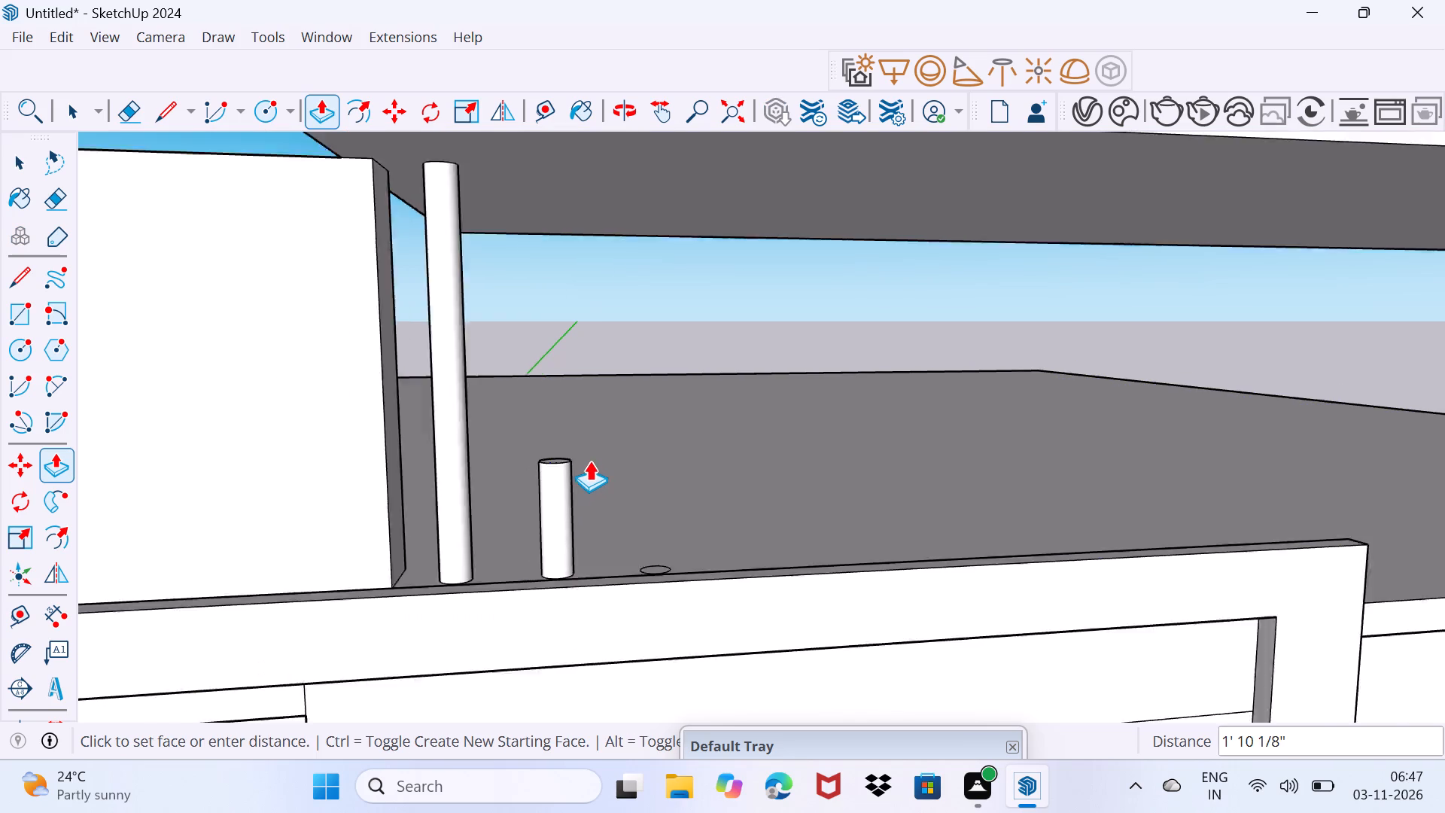
{"action": "scroll", "coordinate": [589, 461], "scroll_direction": "down", "scroll_amount": 5}
{"action": "left_click", "coordinate": [592, 345]}
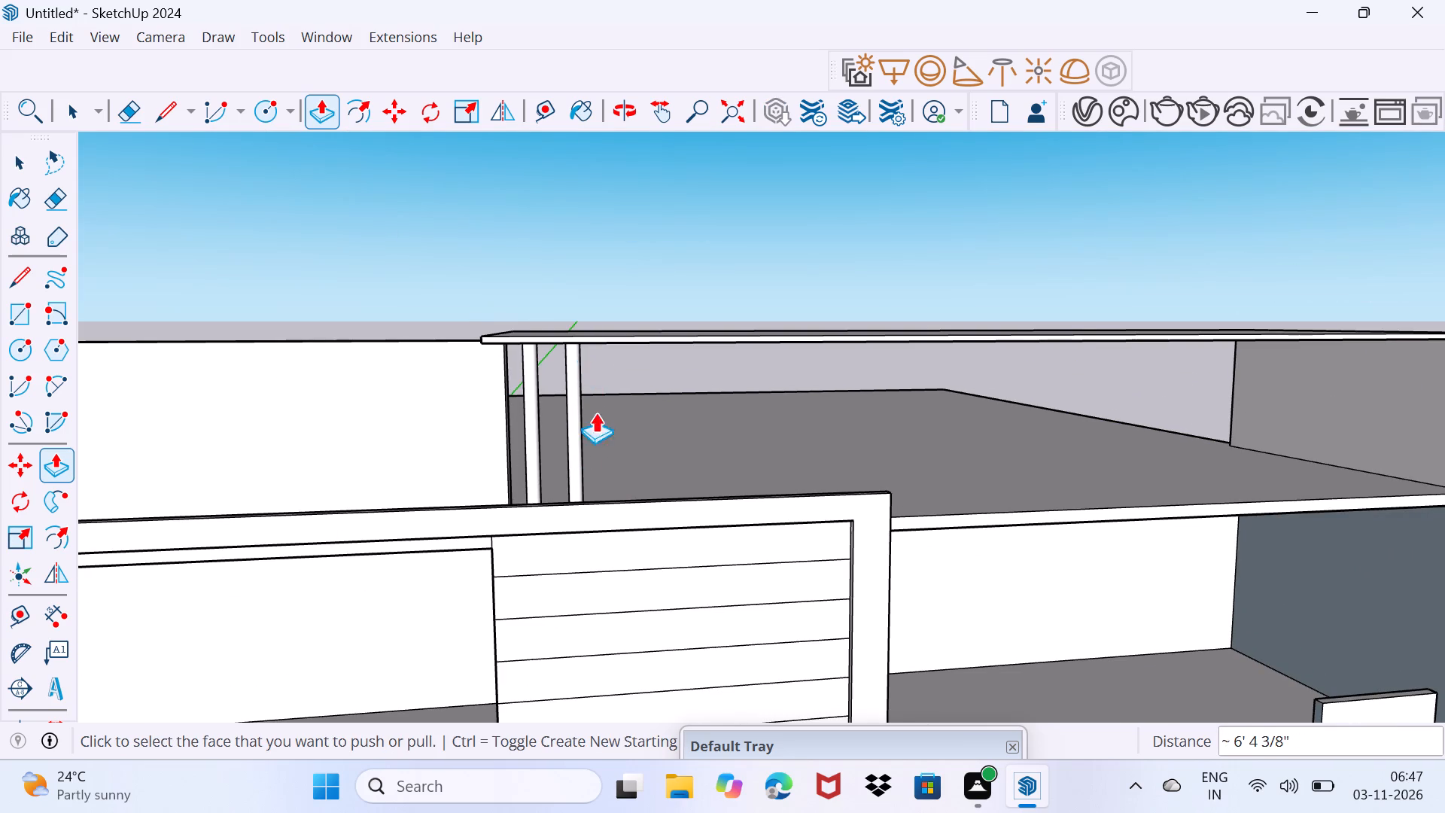
Extrude the remaining circle about 6' 4 3/8" up to the canopy slab as a third column.
{"action": "scroll", "coordinate": [603, 444], "scroll_direction": "up", "scroll_amount": 3}
{"action": "middle_click_drag", "start_coordinate": [615, 475], "coordinate": [642, 521]}
{"action": "scroll", "coordinate": [598, 548], "scroll_direction": "up", "scroll_amount": 5}
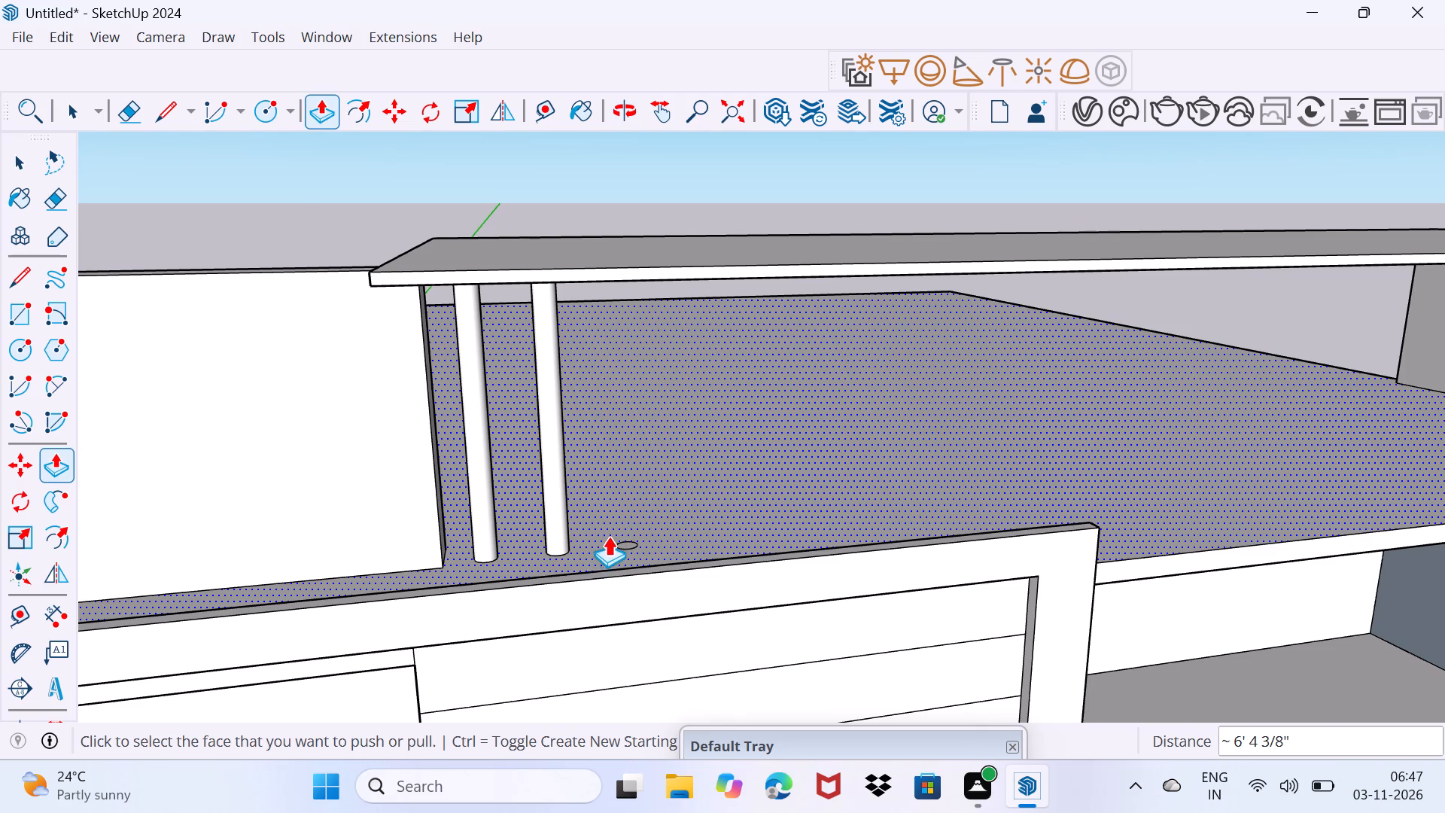
{"action": "left_click", "coordinate": [640, 542]}
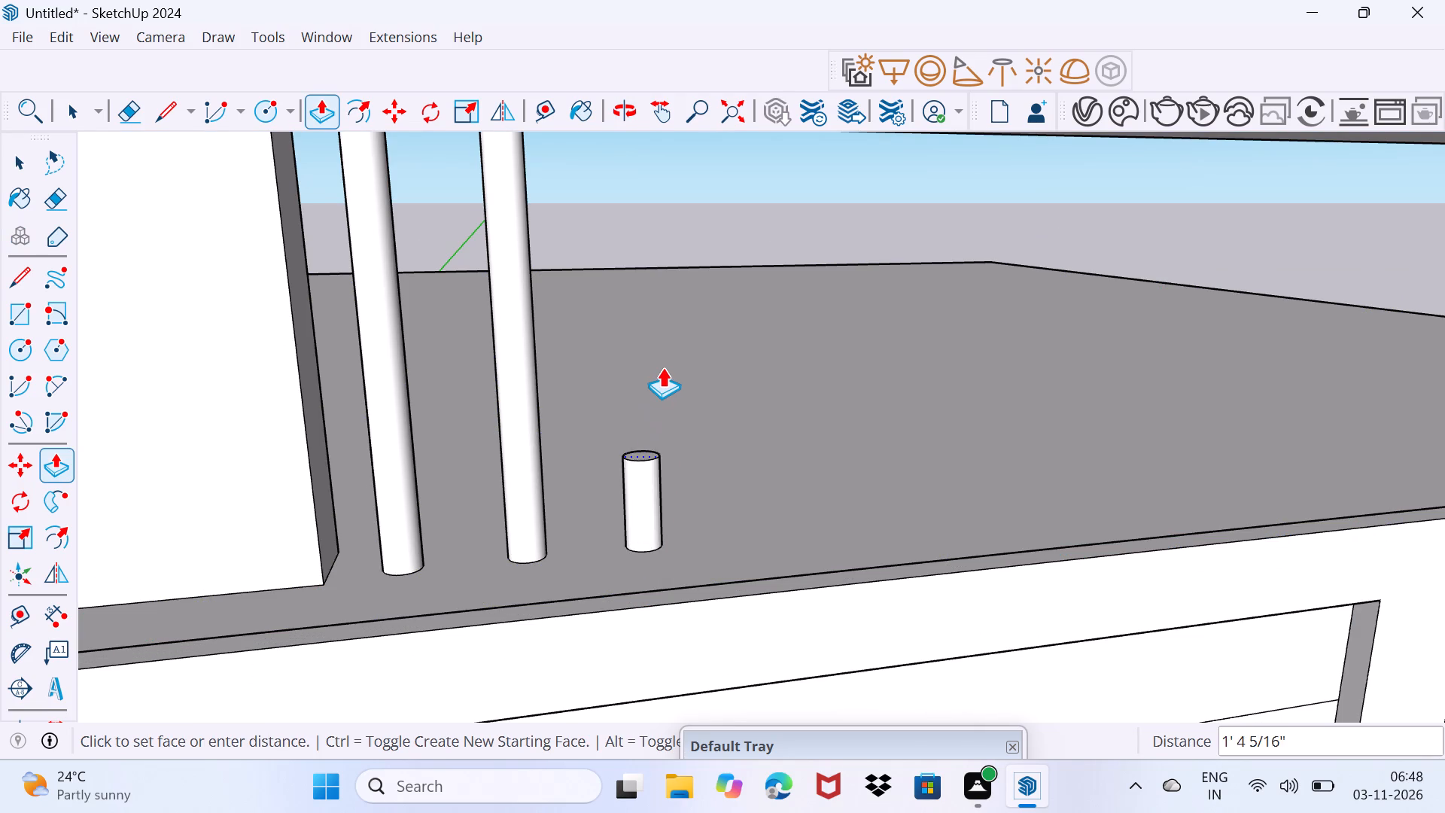
{"action": "scroll", "coordinate": [668, 343], "scroll_direction": "down", "scroll_amount": 9}
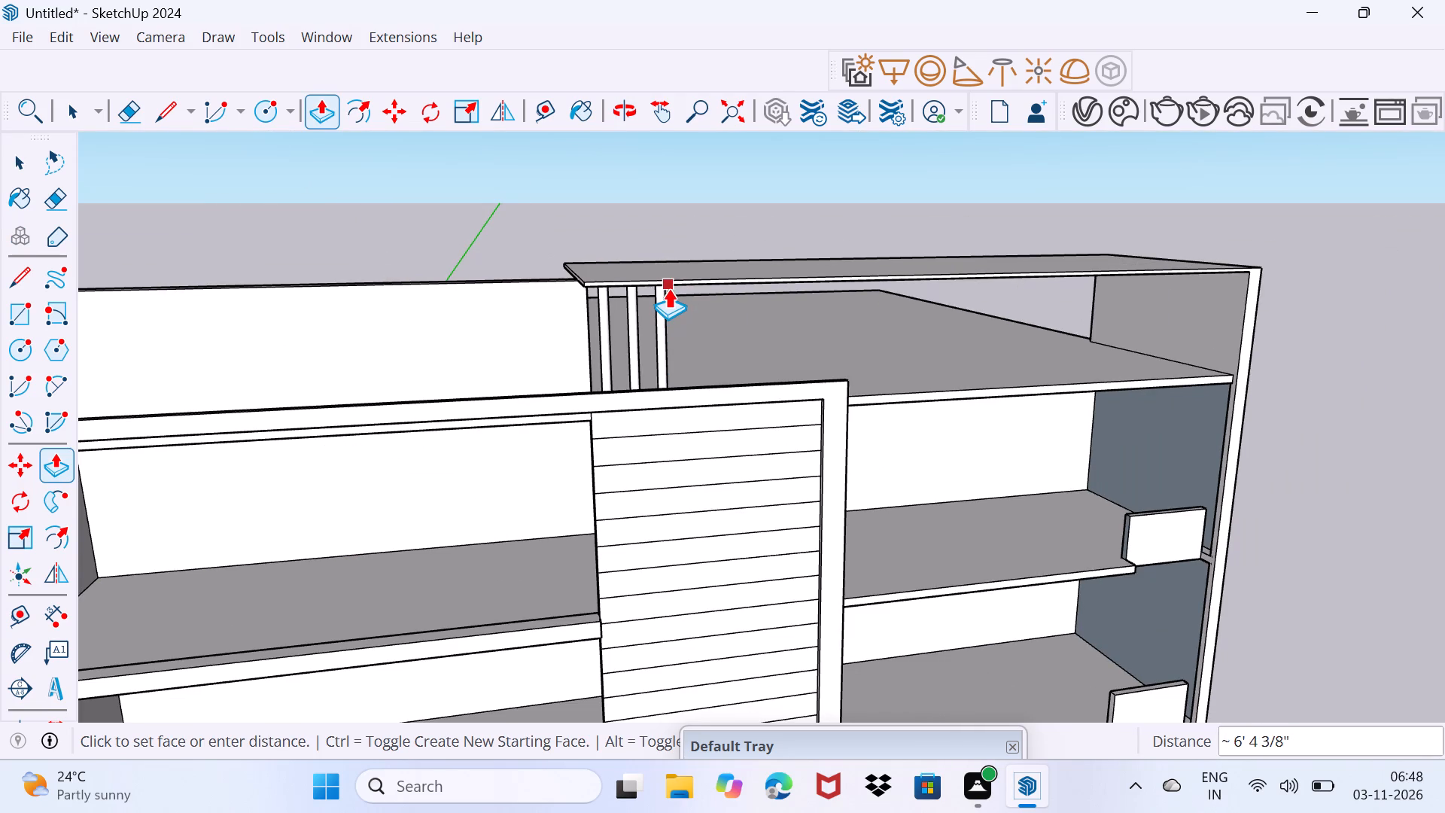
{"action": "left_click", "coordinate": [668, 288]}
{"action": "key", "text": "space"}
Draw a rectangle about 24' 9" by 10' on the canopy slab's top face, inset from its edges.
{"action": "scroll", "coordinate": [640, 327], "scroll_direction": "up", "scroll_amount": 3}
{"action": "middle_click_drag", "start_coordinate": [640, 329], "coordinate": [633, 343]}
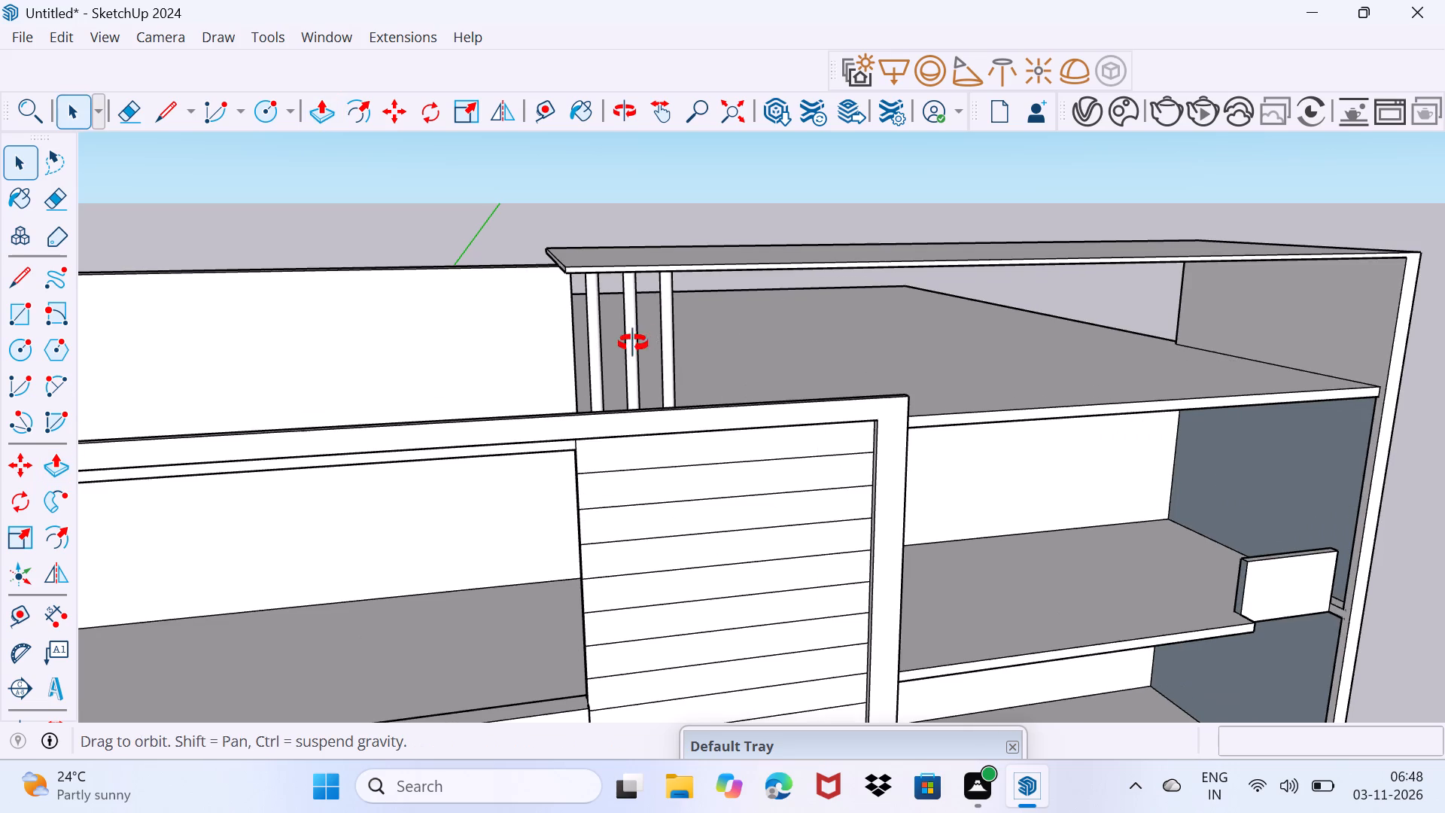
{"action": "middle_click_drag", "start_coordinate": [633, 343], "coordinate": [595, 299]}
{"action": "middle_click_drag", "start_coordinate": [737, 298], "coordinate": [826, 473]}
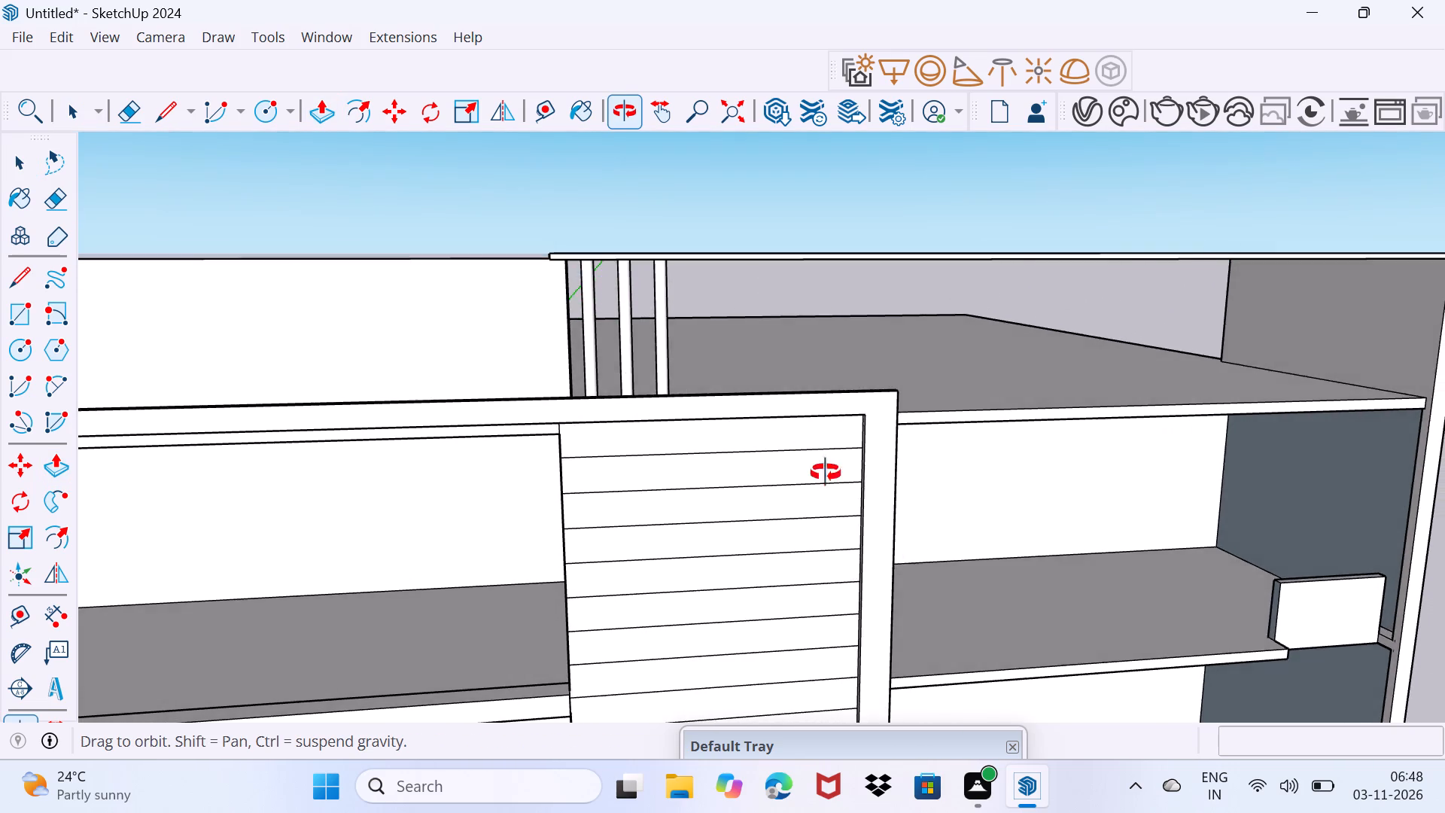
{"action": "middle_click_drag", "start_coordinate": [826, 473], "coordinate": [849, 583]}
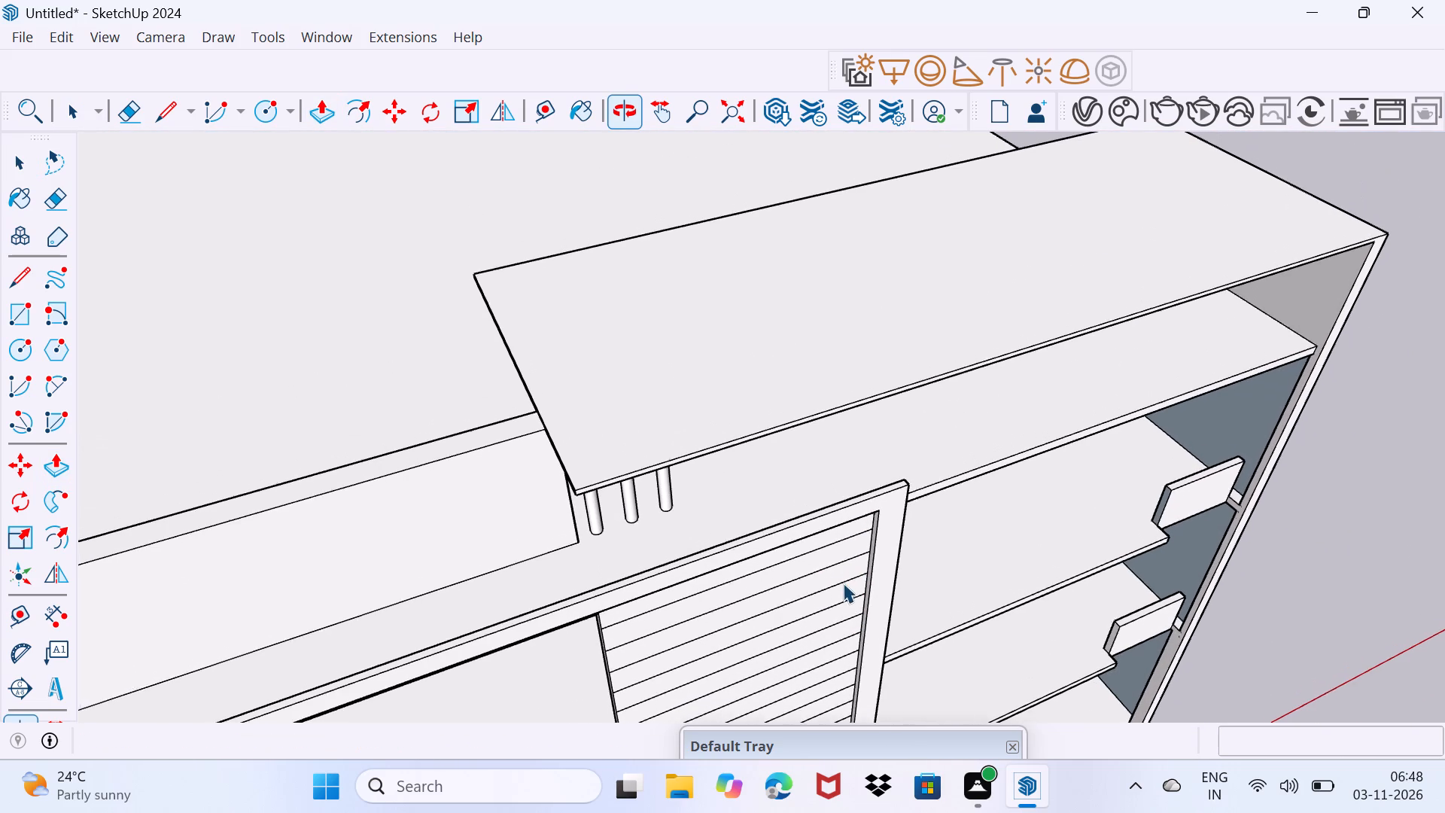
{"action": "key", "text": "r"}
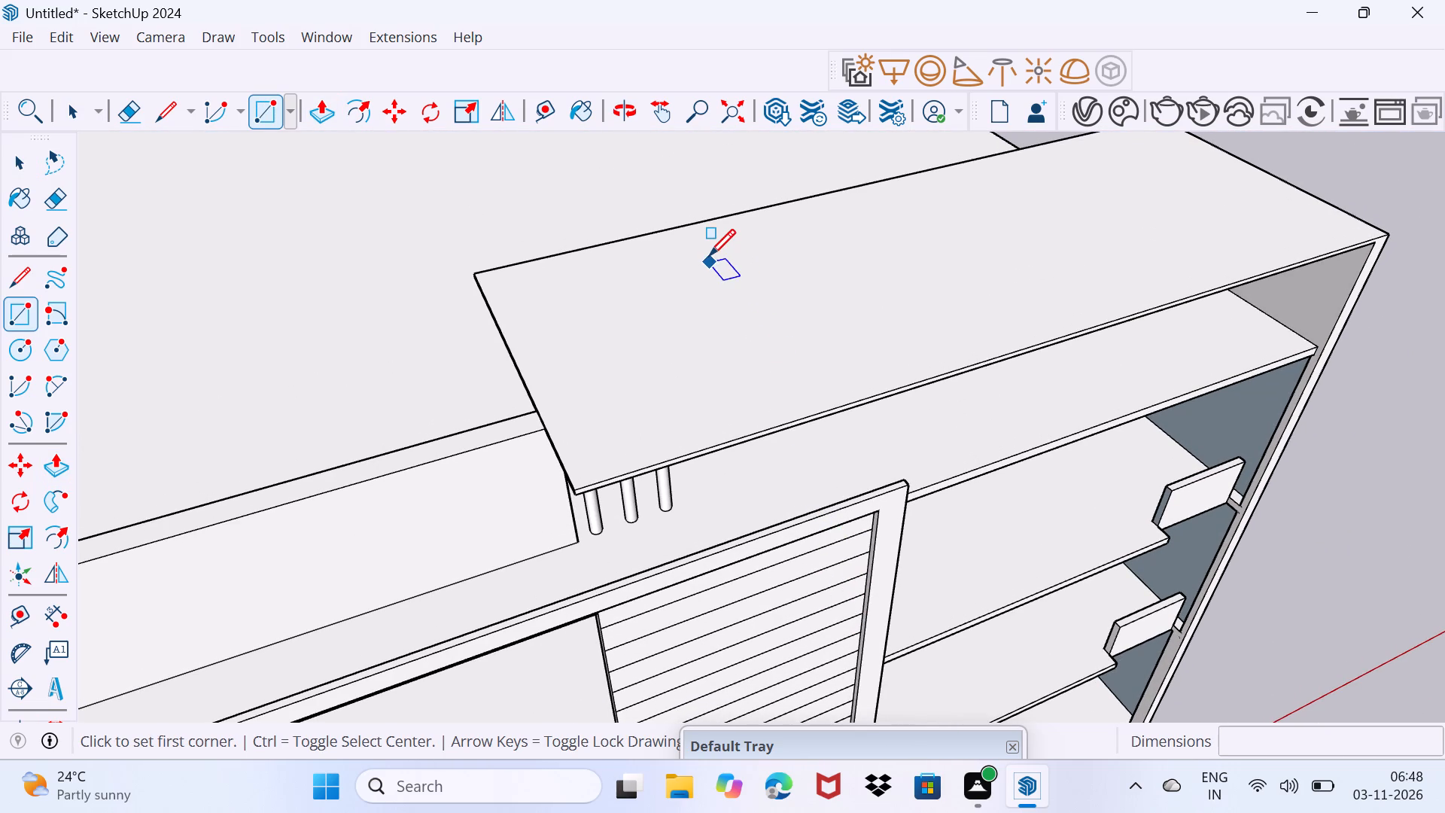
{"action": "left_click", "coordinate": [709, 254]}
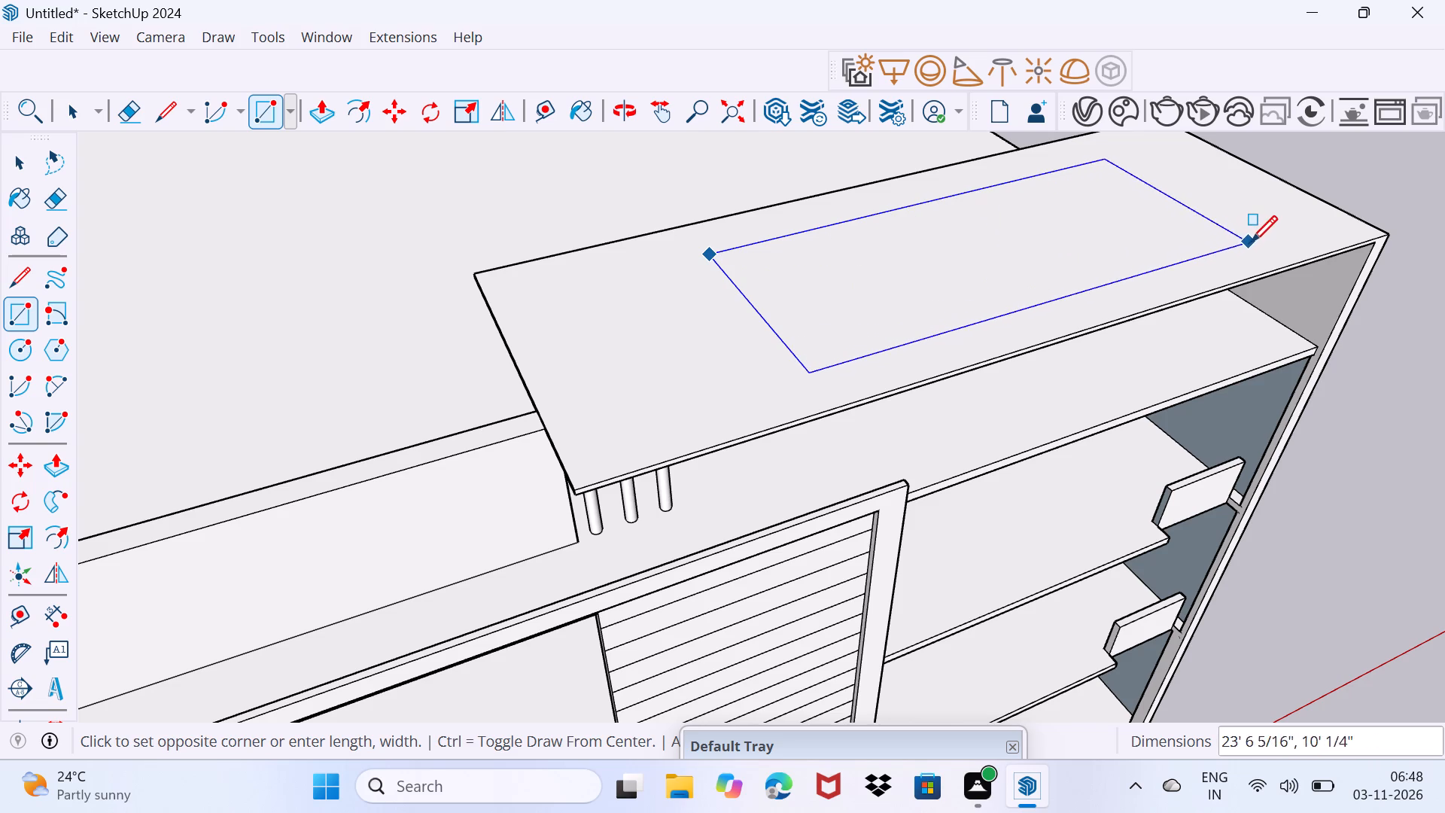
{"action": "left_click", "coordinate": [1270, 237]}
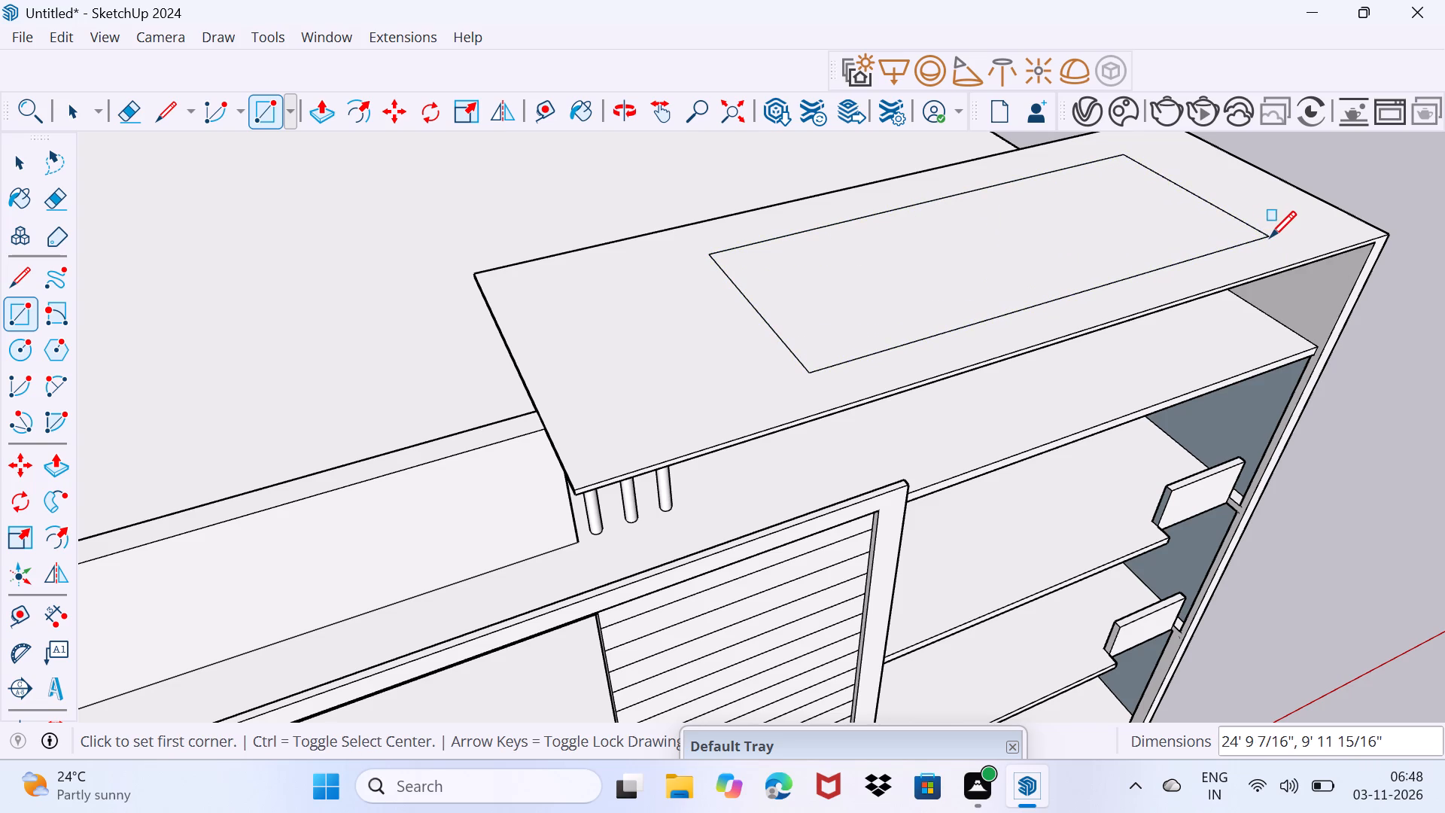
{"action": "key", "text": "v"}
{"action": "key", "text": "space"}
Push the rectangle about 2 5/8" down through the canopy slab to cut a roof opening.
{"action": "left_click", "coordinate": [1005, 239]}
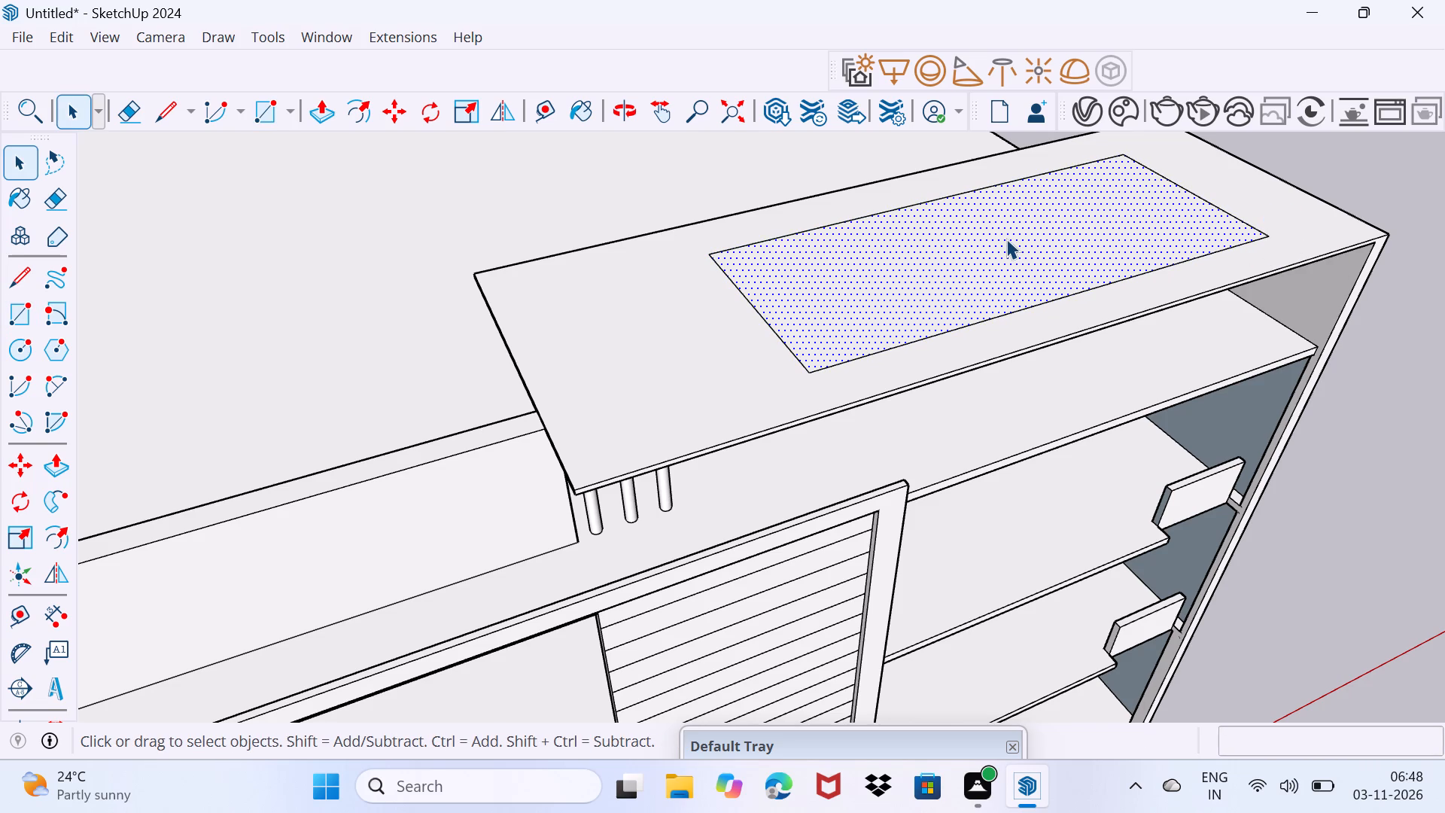
{"action": "key", "text": "p"}
{"action": "left_click", "coordinate": [1005, 239]}
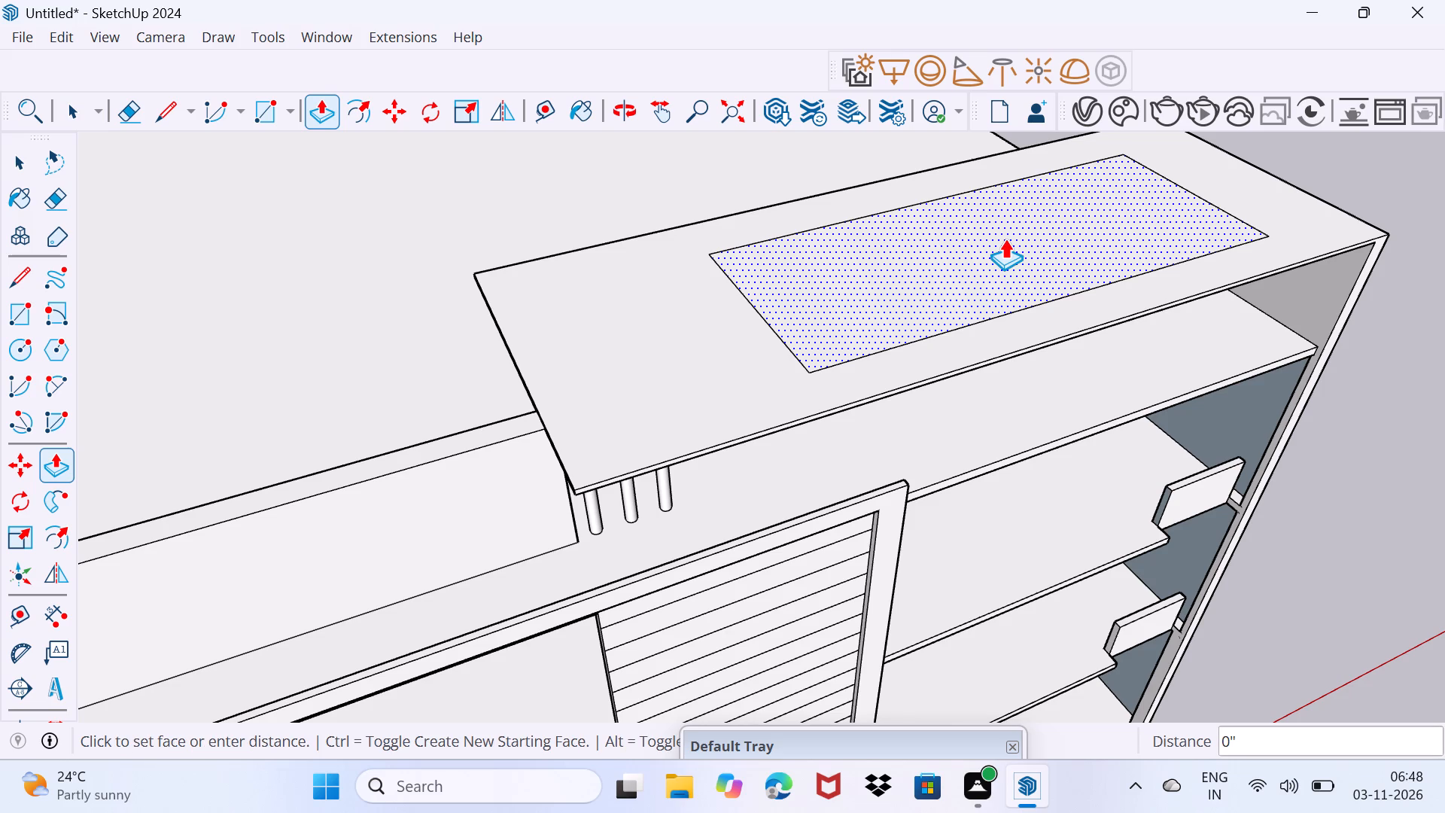
{"action": "left_click", "coordinate": [987, 256]}
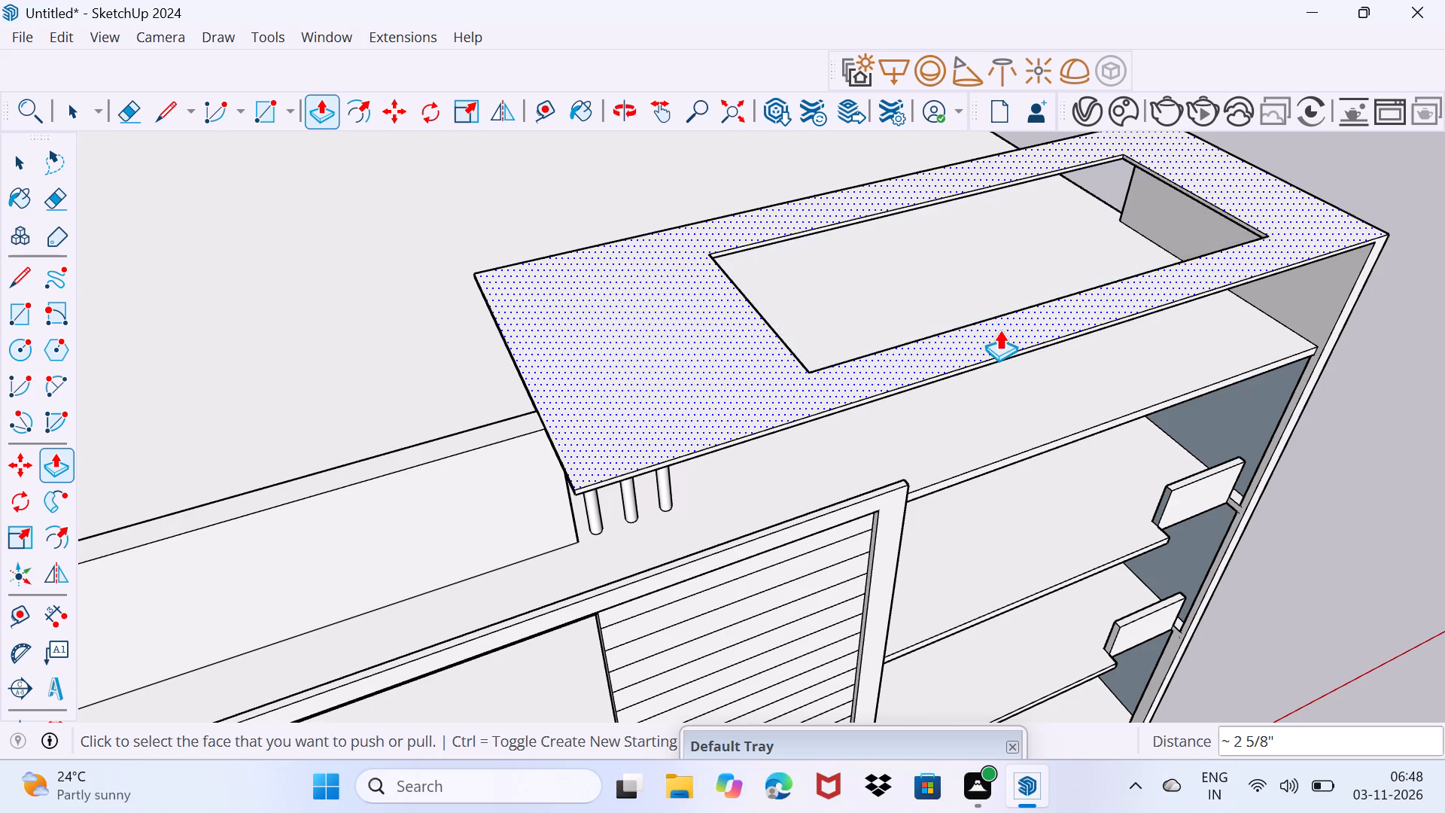
Raise the rooftop canopy slab's top face by about 7" to thicken the slab.
{"action": "scroll", "coordinate": [999, 330], "scroll_direction": "up", "scroll_amount": 1}
{"action": "middle_click_drag", "start_coordinate": [999, 330], "coordinate": [920, 251]}
{"action": "left_click", "coordinate": [658, 340]}
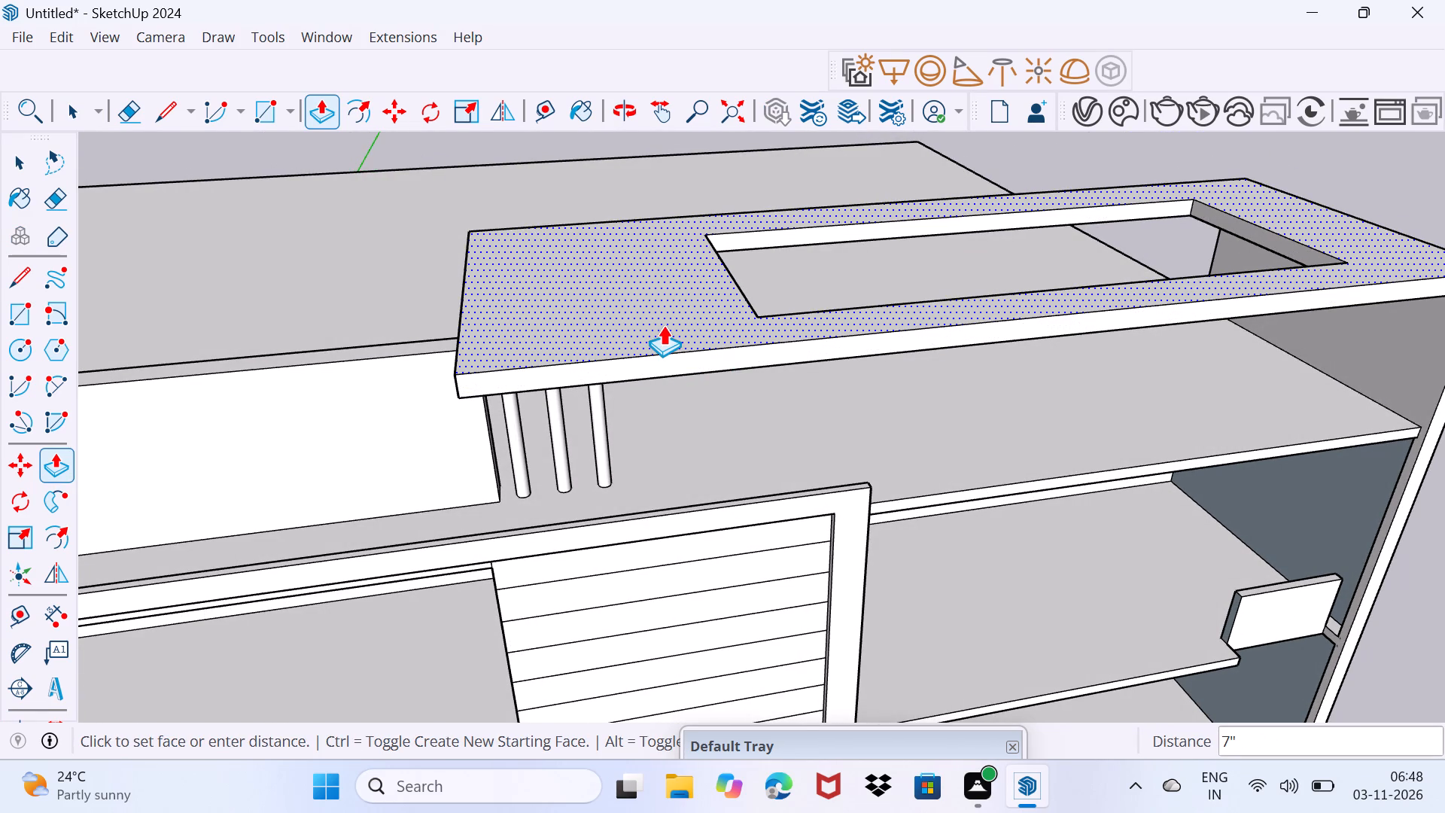
{"action": "left_click", "coordinate": [663, 325]}
{"action": "key", "text": "space"}
{"action": "left_click_drag", "start_coordinate": [643, 330], "coordinate": [684, 273]}
Pull the front edge face of the roof slab below the canopy outward by about 4".
{"action": "middle_click_drag", "start_coordinate": [699, 324], "coordinate": [482, 110]}
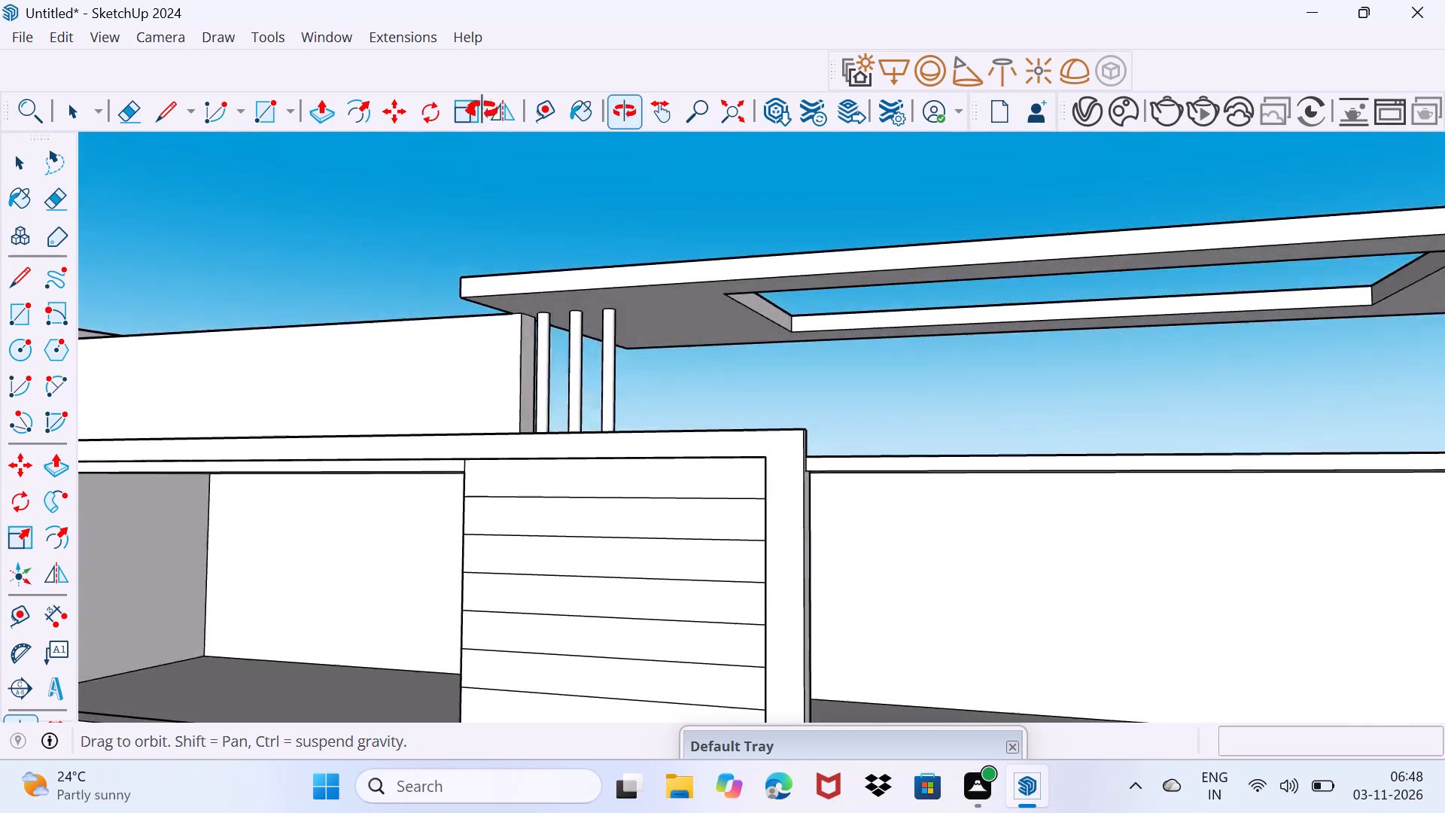
{"action": "middle_click_drag", "start_coordinate": [482, 110], "coordinate": [685, 169]}
{"action": "scroll", "coordinate": [720, 212], "scroll_direction": "down", "scroll_amount": 3}
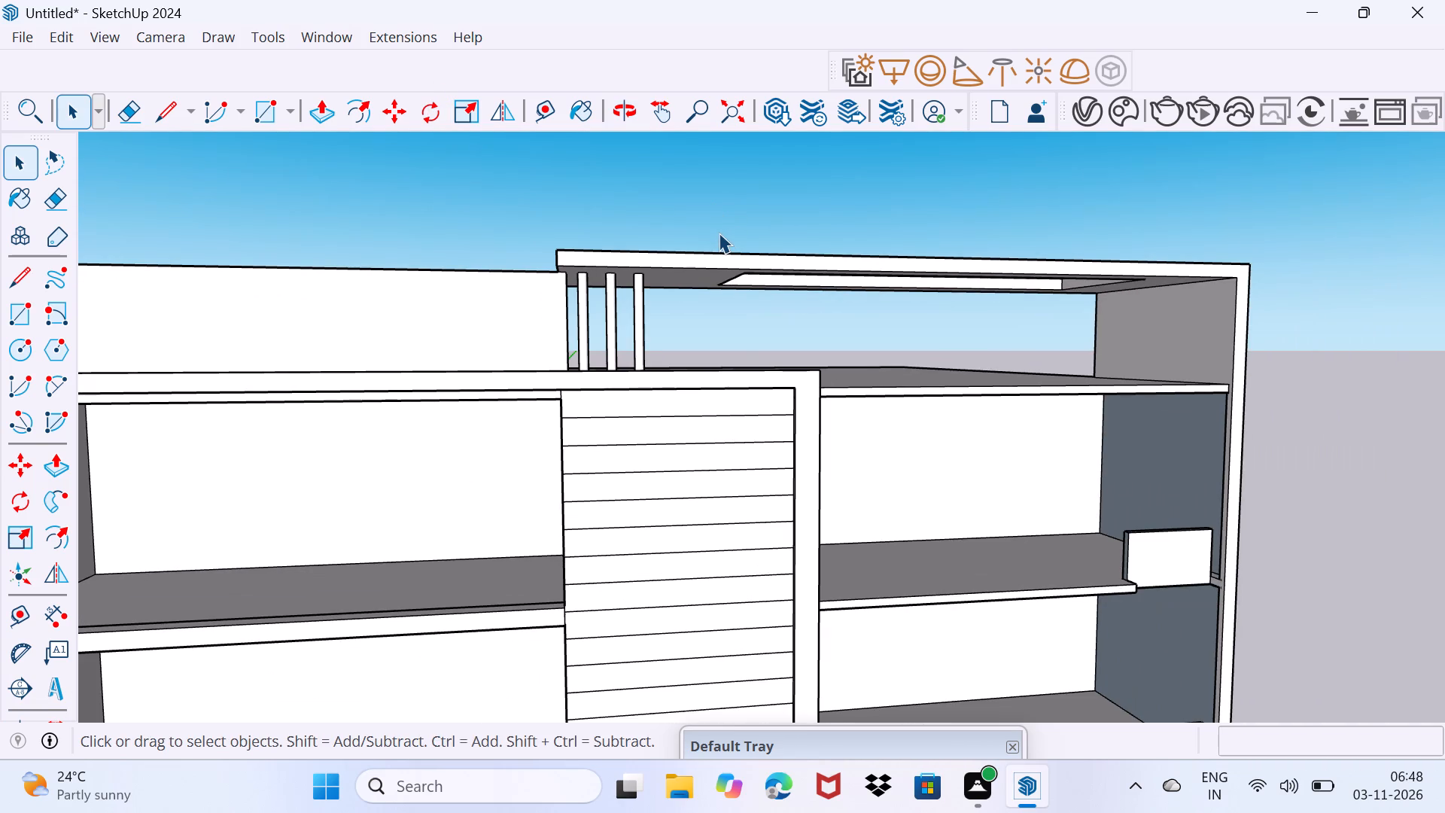
{"action": "scroll", "coordinate": [817, 352], "scroll_direction": "up", "scroll_amount": 2}
{"action": "middle_click_drag", "start_coordinate": [839, 387], "coordinate": [901, 467]}
{"action": "scroll", "coordinate": [831, 425], "scroll_direction": "up", "scroll_amount": 3}
{"action": "left_click", "coordinate": [859, 421]}
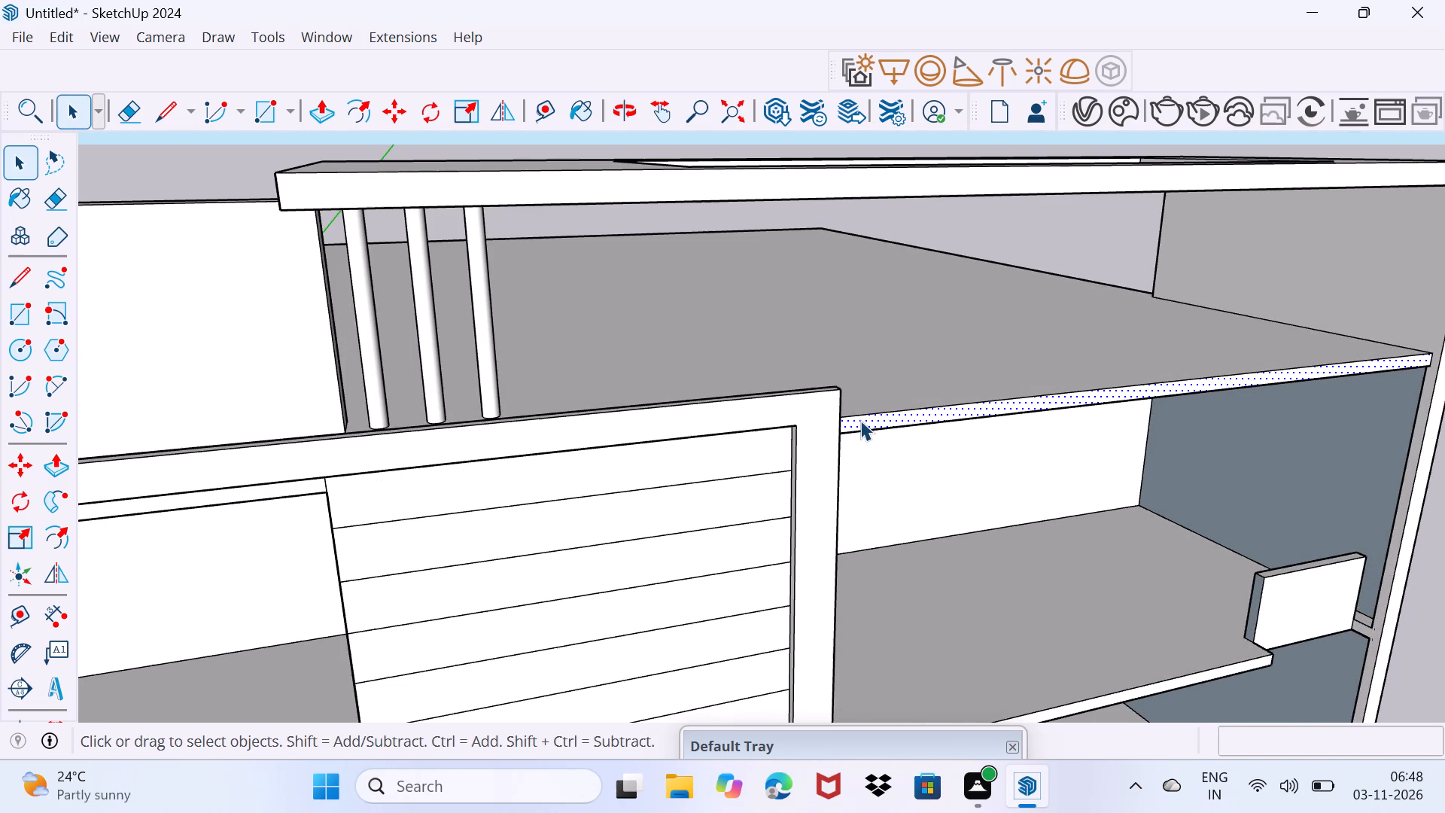
{"action": "key", "text": "p"}
{"action": "left_click", "coordinate": [860, 420]}
{"action": "left_click", "coordinate": [822, 437]}
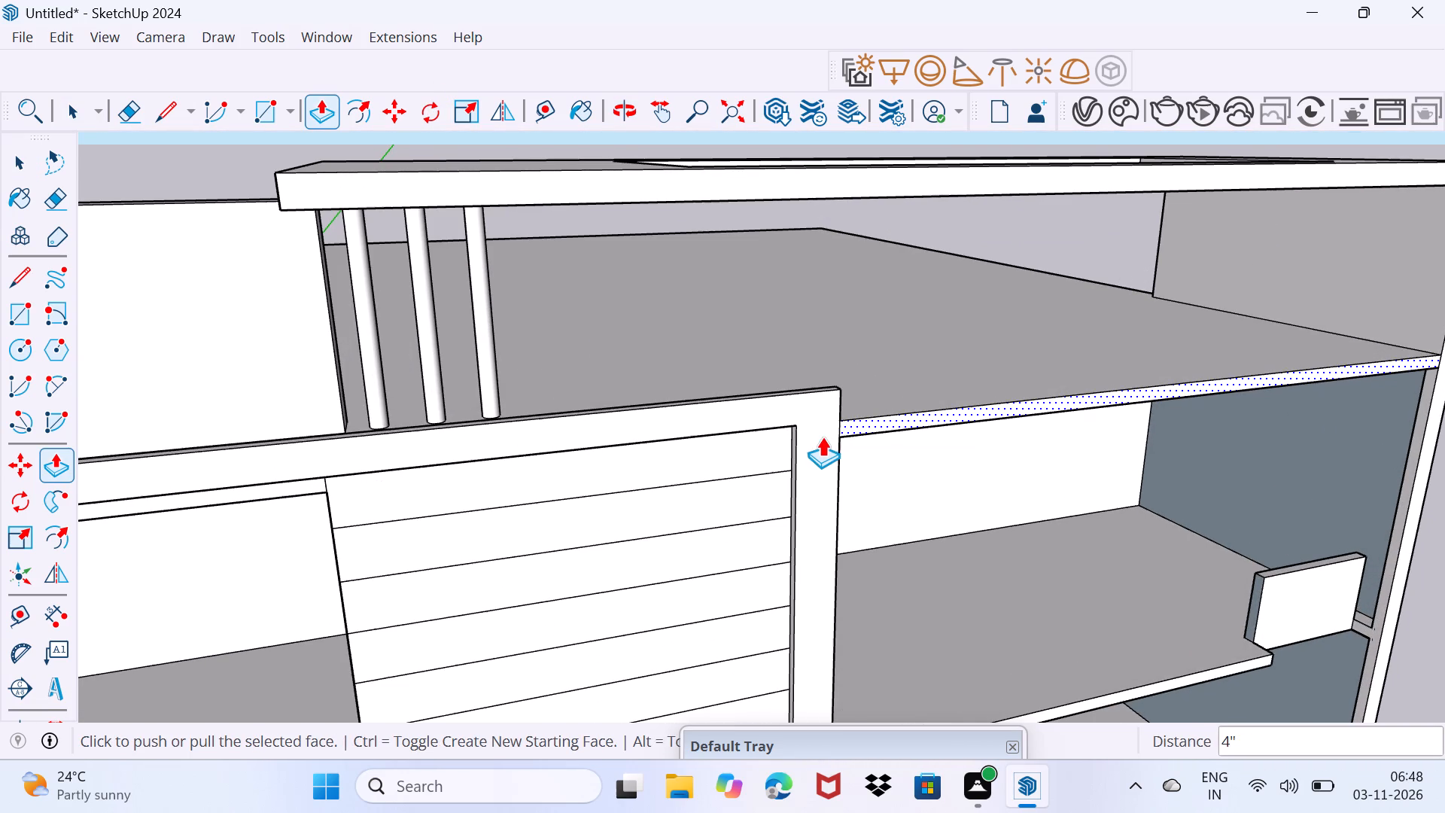
{"action": "key", "text": "space"}
Extend the same roof slab front edge outward by about another 7 9/16" beyond the banded block's frame.
{"action": "middle_click_drag", "start_coordinate": [905, 427], "coordinate": [856, 400]}
{"action": "middle_click", "coordinate": [821, 387]}
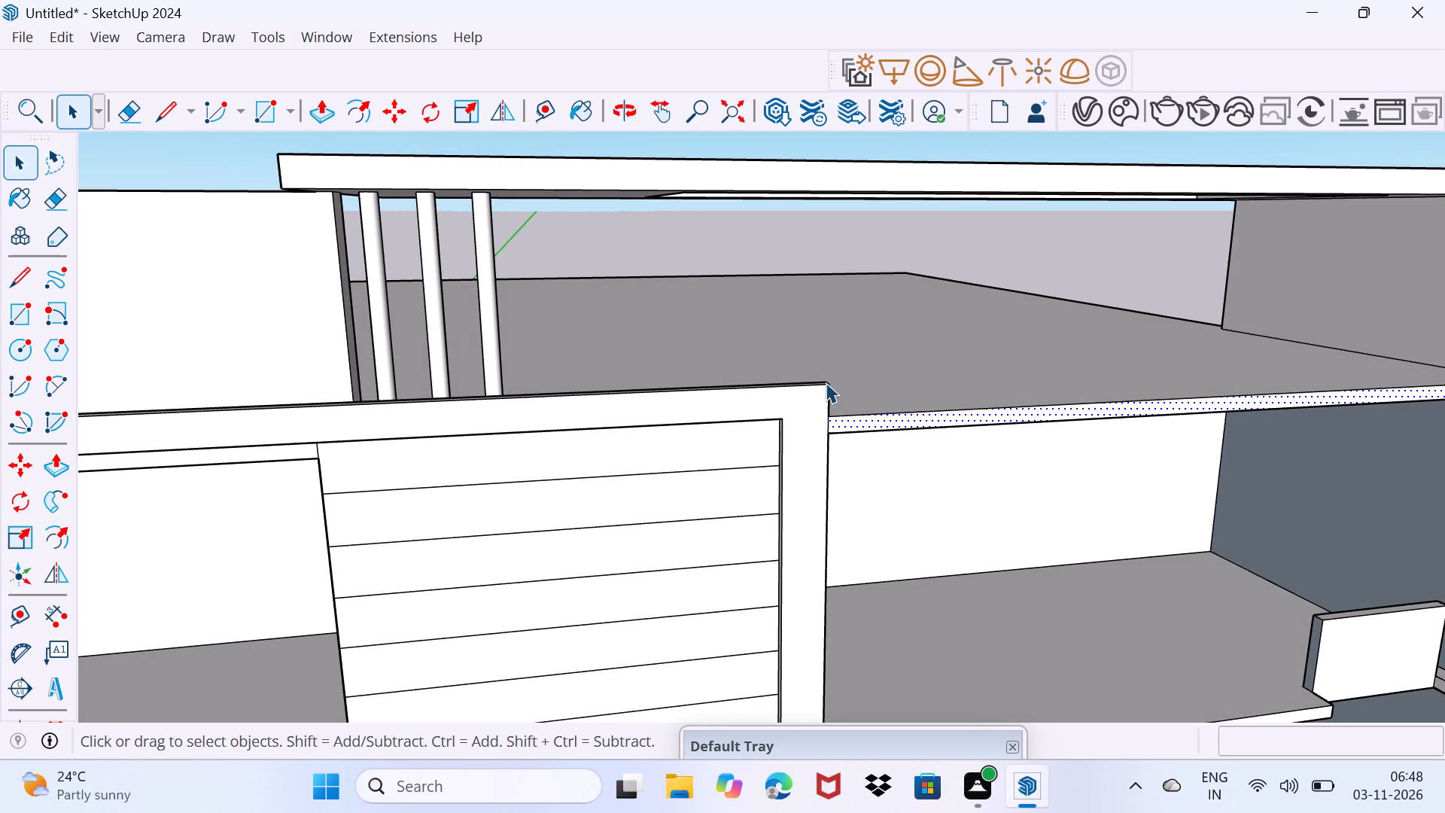
{"action": "scroll", "coordinate": [812, 382], "scroll_direction": "up", "scroll_amount": 3}
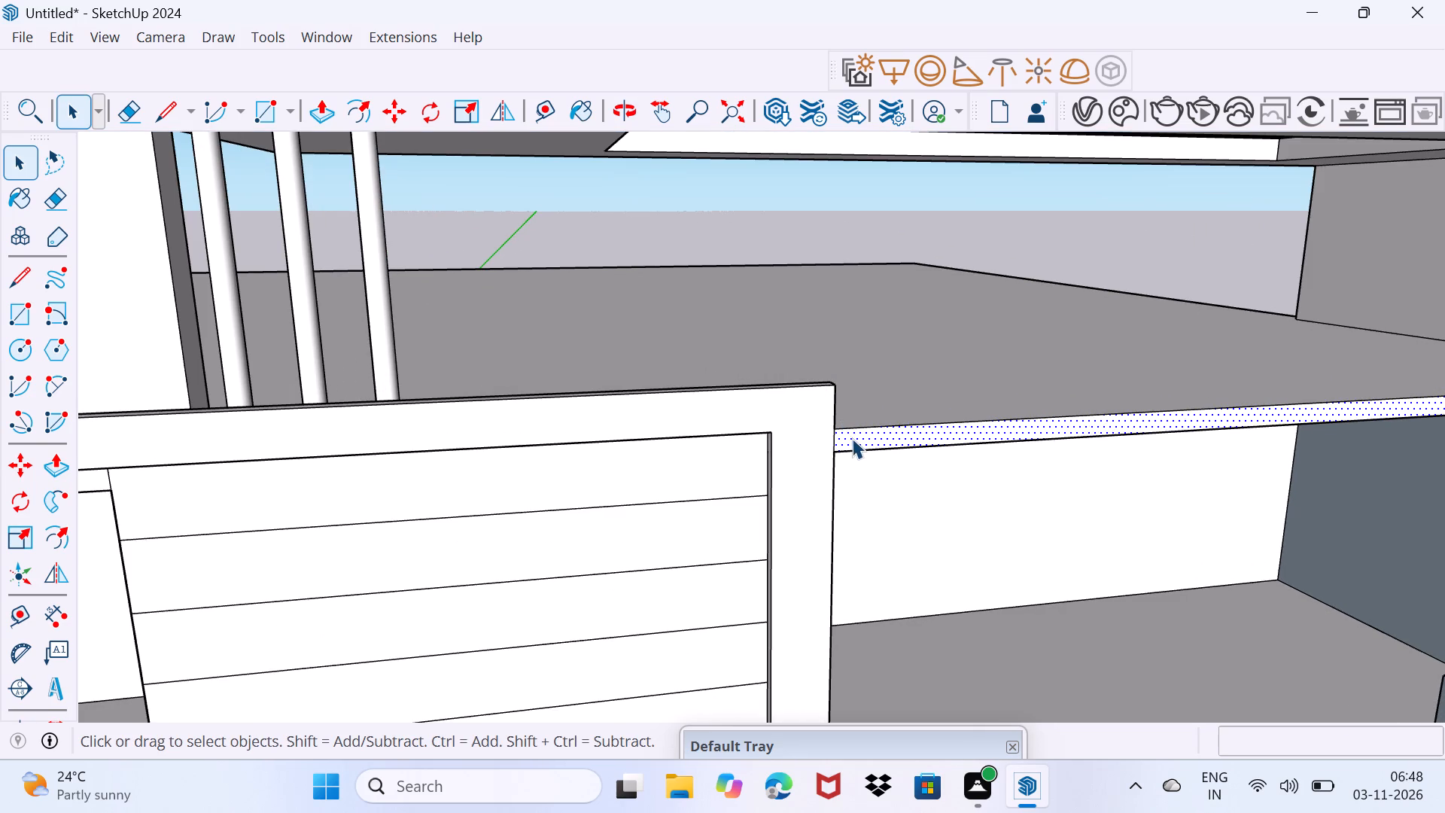
{"action": "left_click", "coordinate": [851, 437]}
{"action": "key", "text": "p"}
{"action": "left_click", "coordinate": [847, 437]}
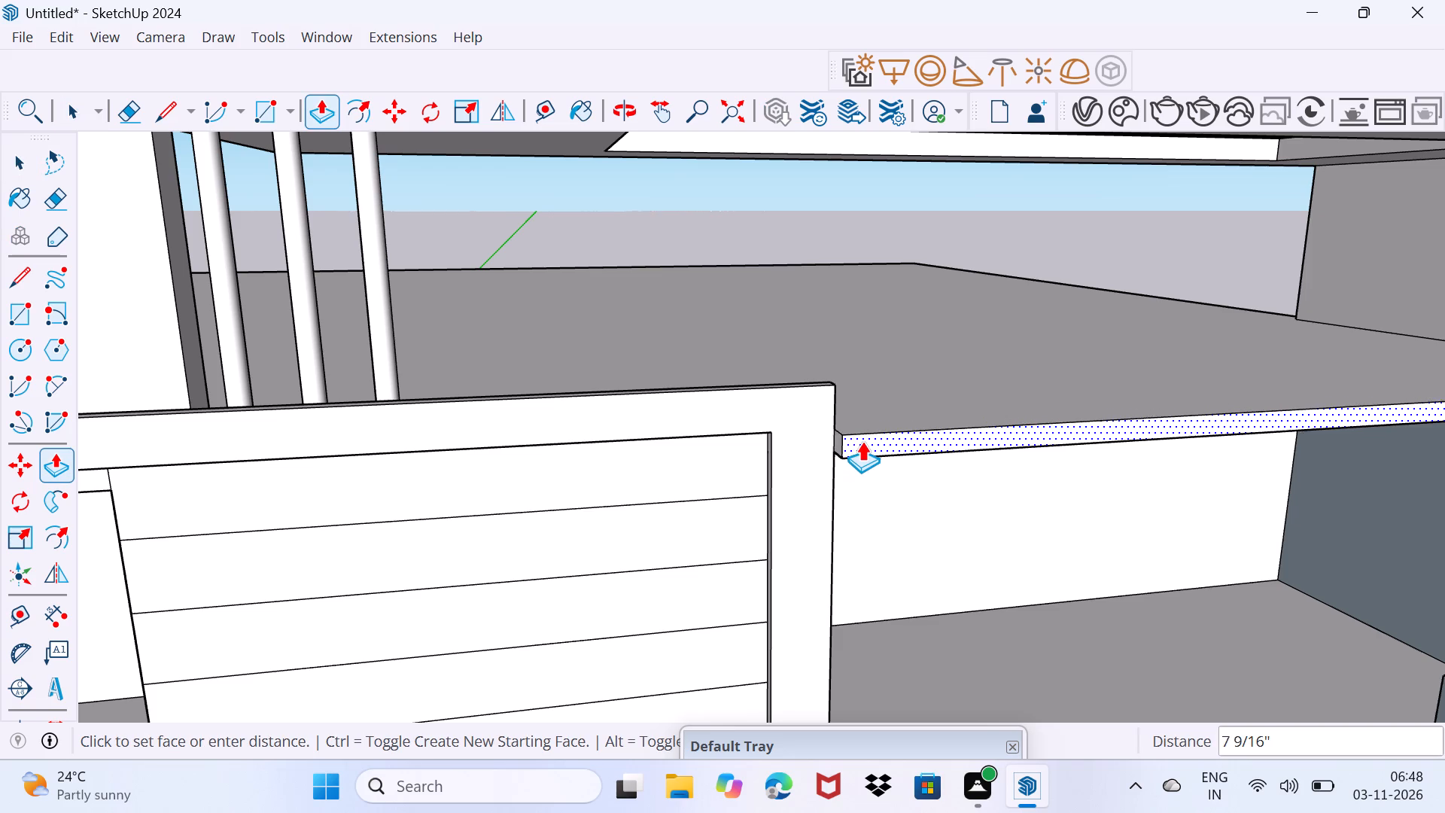
{"action": "left_click", "coordinate": [862, 441]}
{"action": "key", "text": "space"}
{"action": "left_click_drag", "start_coordinate": [826, 468], "coordinate": [844, 454]}
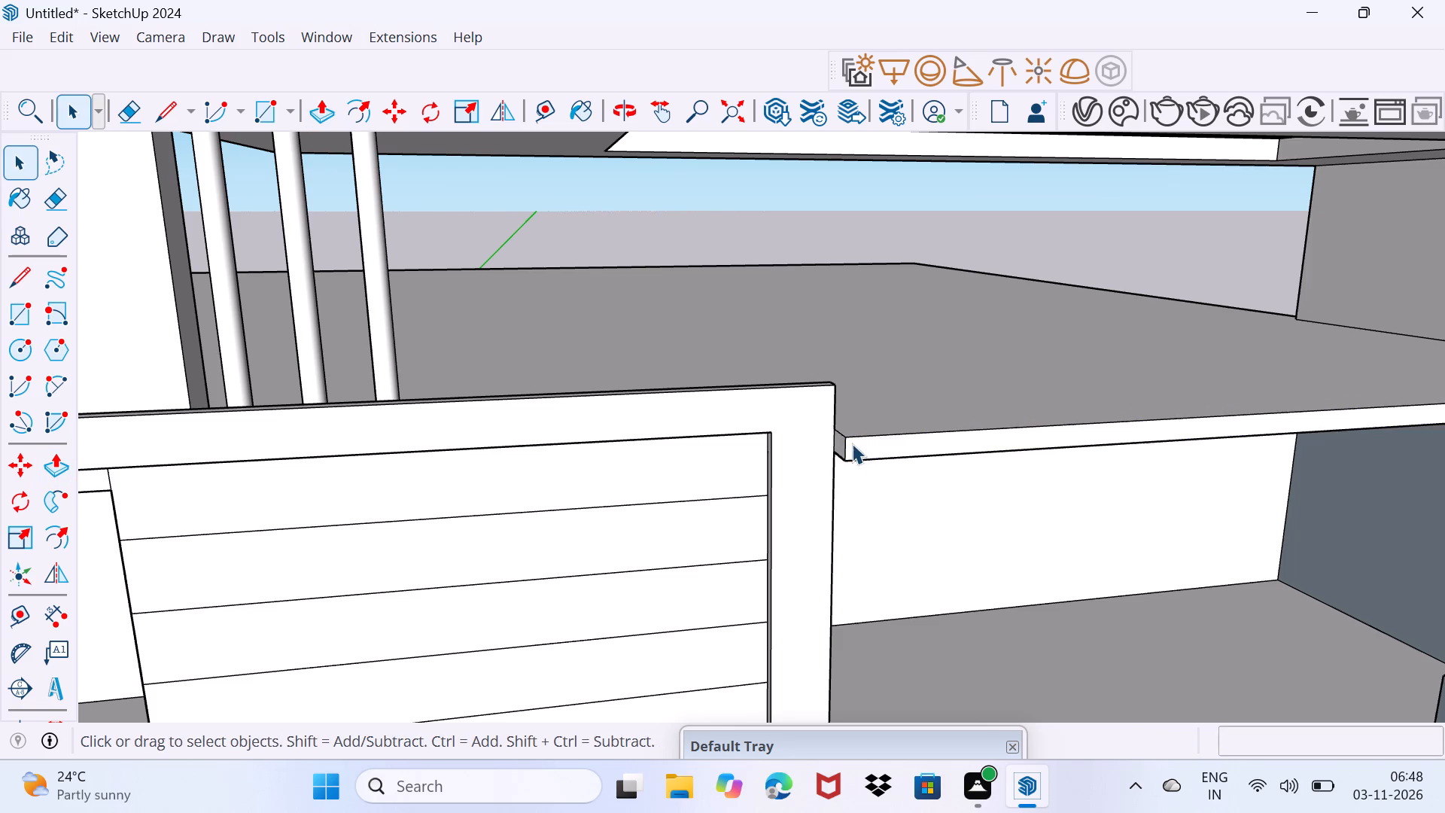
Draw a rectangle about 13' 5 3/4" by 3' 2 1/16" on the roof slab's underside, near its front edge.
{"action": "middle_click_drag", "start_coordinate": [875, 444], "coordinate": [850, 568]}
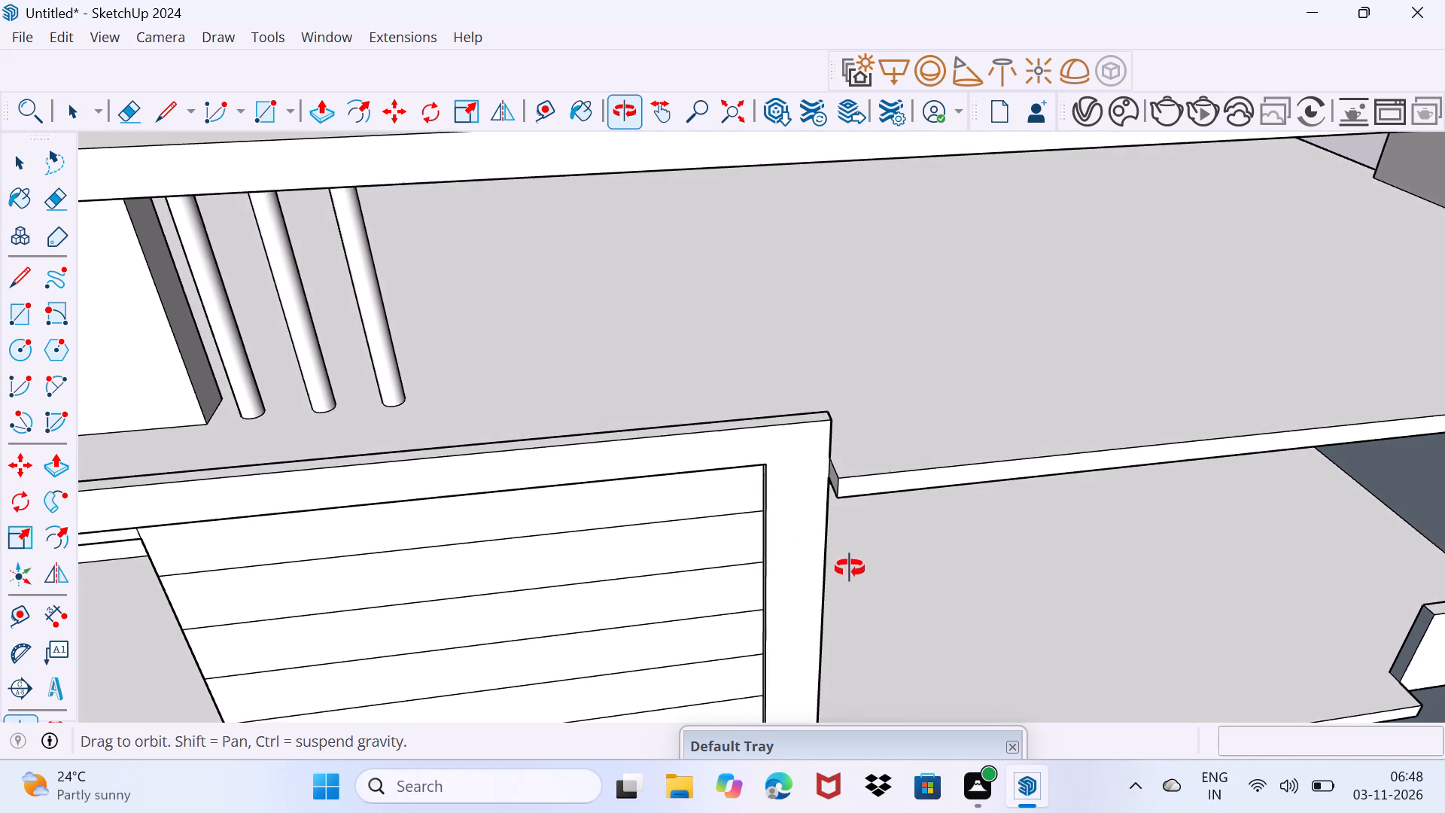
{"action": "middle_click_drag", "start_coordinate": [850, 568], "coordinate": [677, 584]}
{"action": "middle_click_drag", "start_coordinate": [800, 580], "coordinate": [561, 262]}
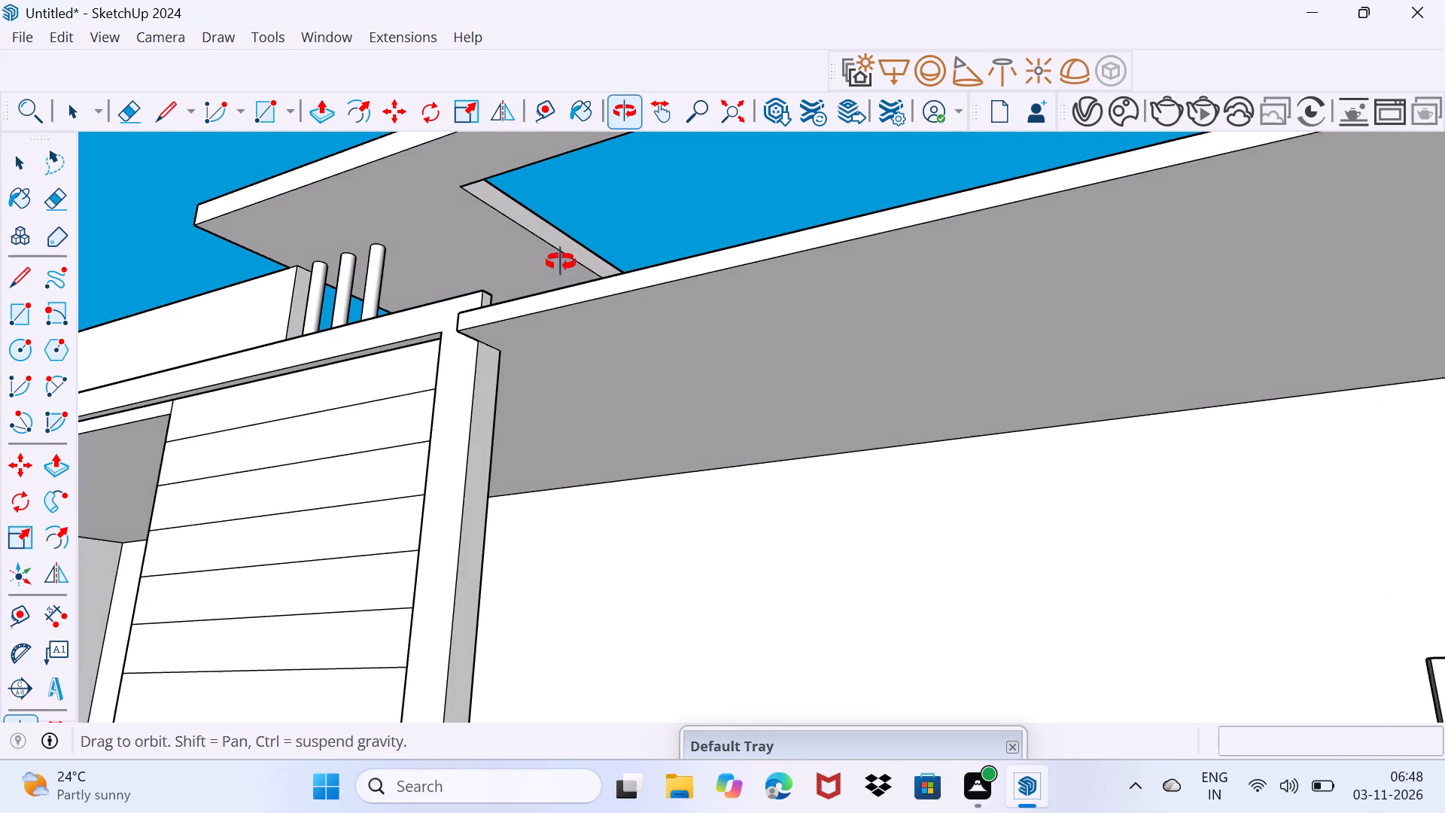
{"action": "middle_click_drag", "start_coordinate": [561, 262], "coordinate": [485, 279]}
{"action": "middle_click_drag", "start_coordinate": [532, 313], "coordinate": [506, 310]}
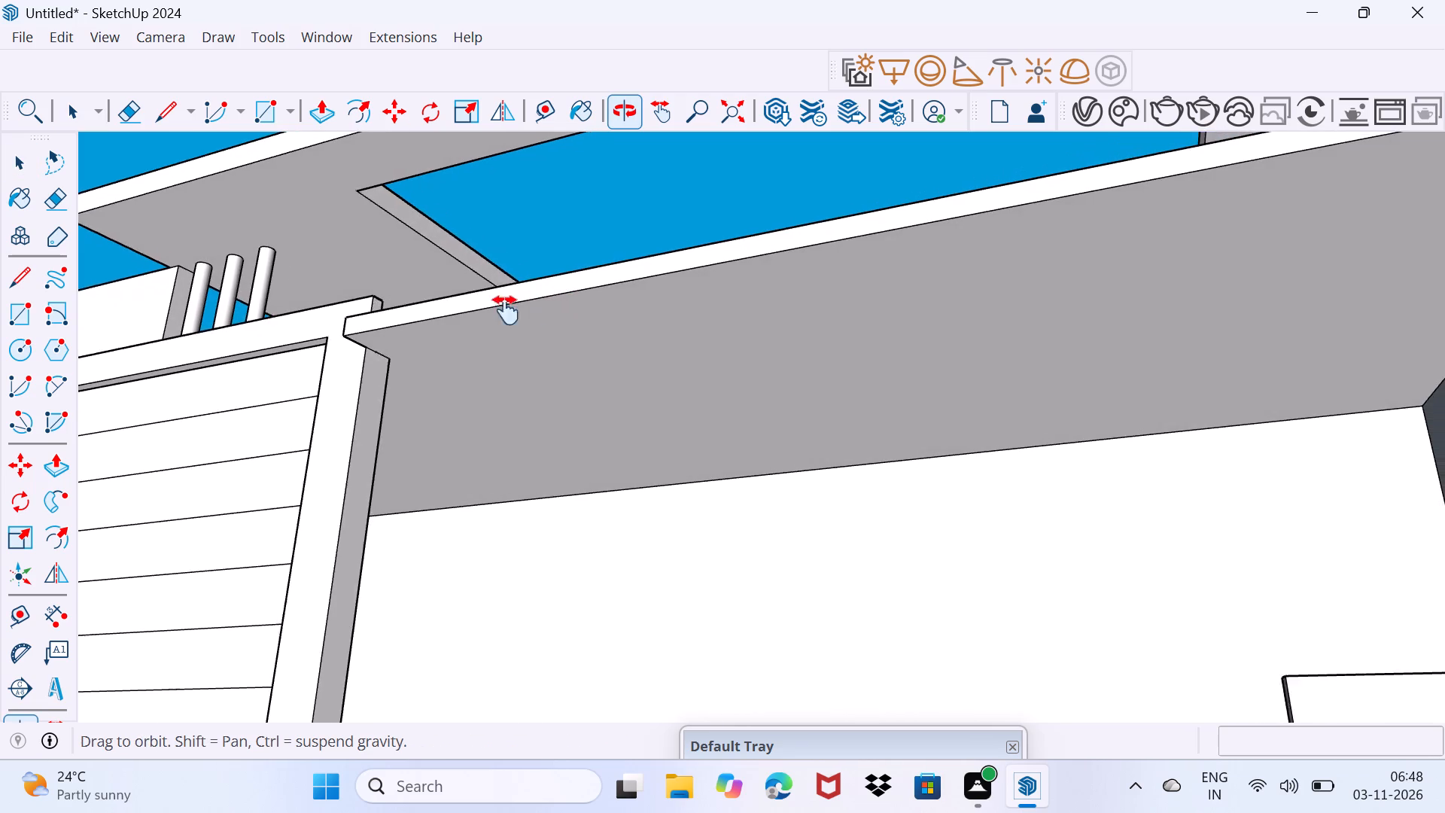
{"action": "middle_click_drag", "start_coordinate": [506, 310], "coordinate": [459, 315]}
{"action": "middle_click_drag", "start_coordinate": [519, 331], "coordinate": [671, 271]}
{"action": "key", "text": "r"}
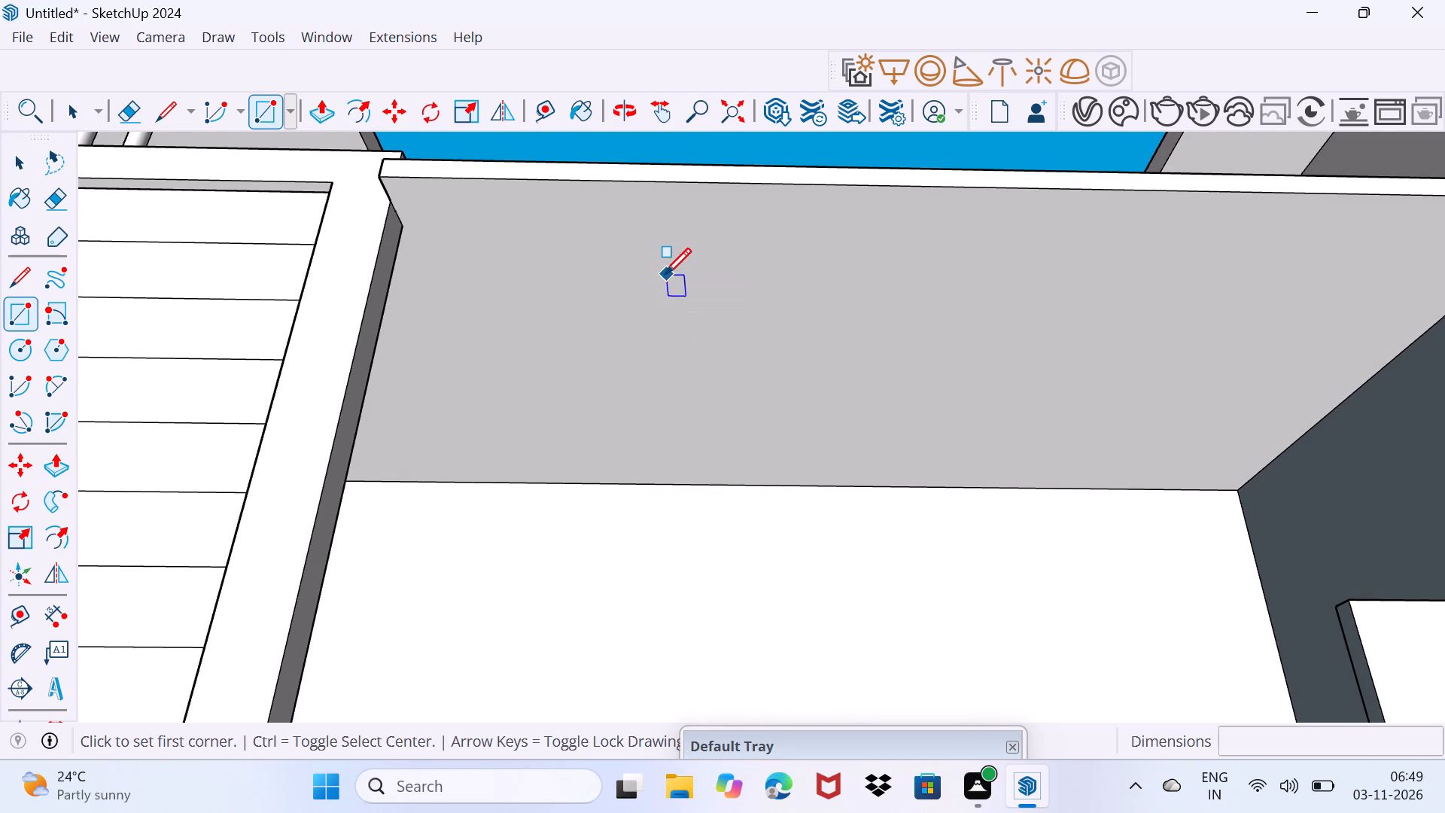
{"action": "left_click", "coordinate": [670, 226]}
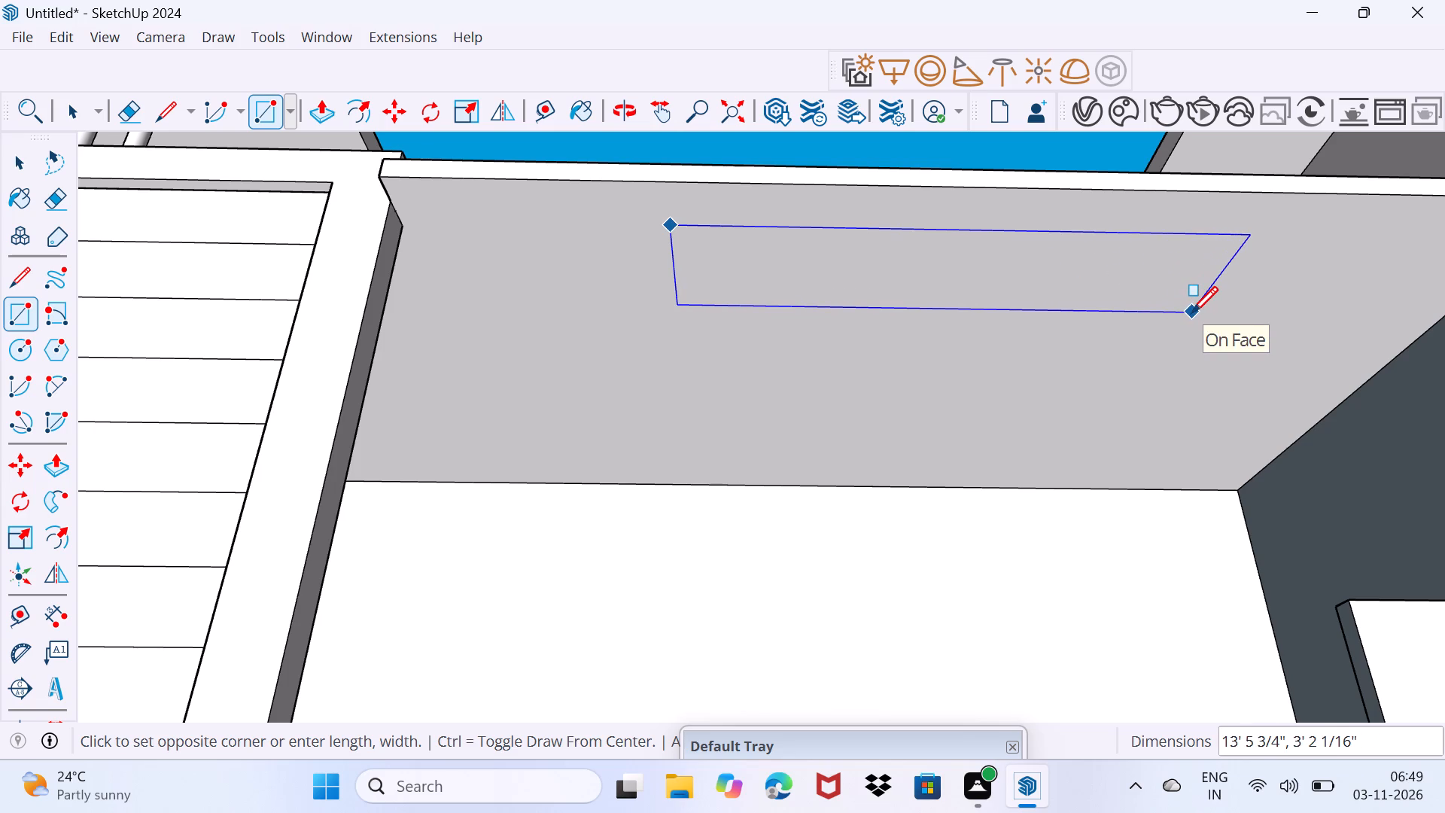
{"action": "left_click", "coordinate": [1191, 312]}
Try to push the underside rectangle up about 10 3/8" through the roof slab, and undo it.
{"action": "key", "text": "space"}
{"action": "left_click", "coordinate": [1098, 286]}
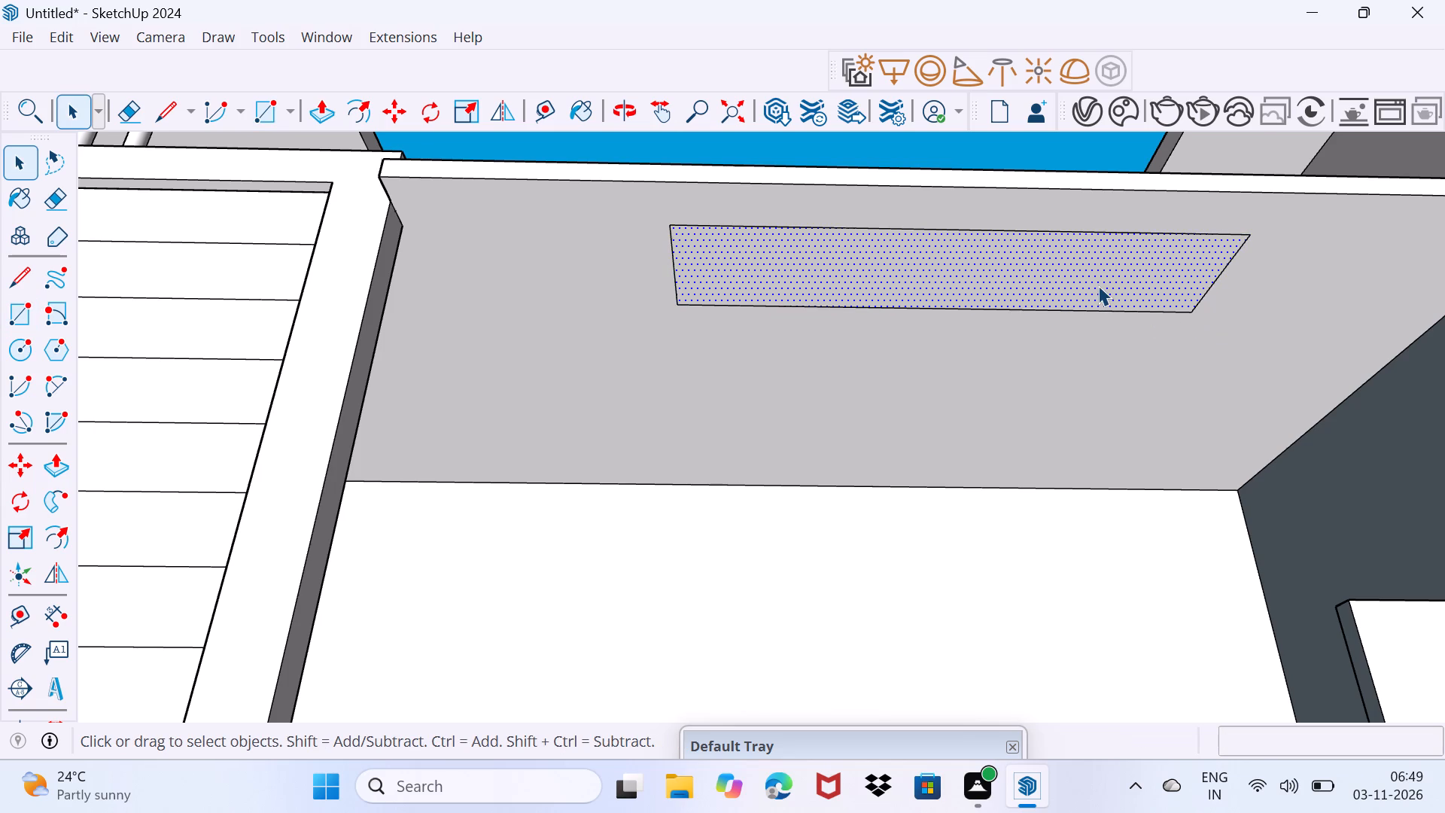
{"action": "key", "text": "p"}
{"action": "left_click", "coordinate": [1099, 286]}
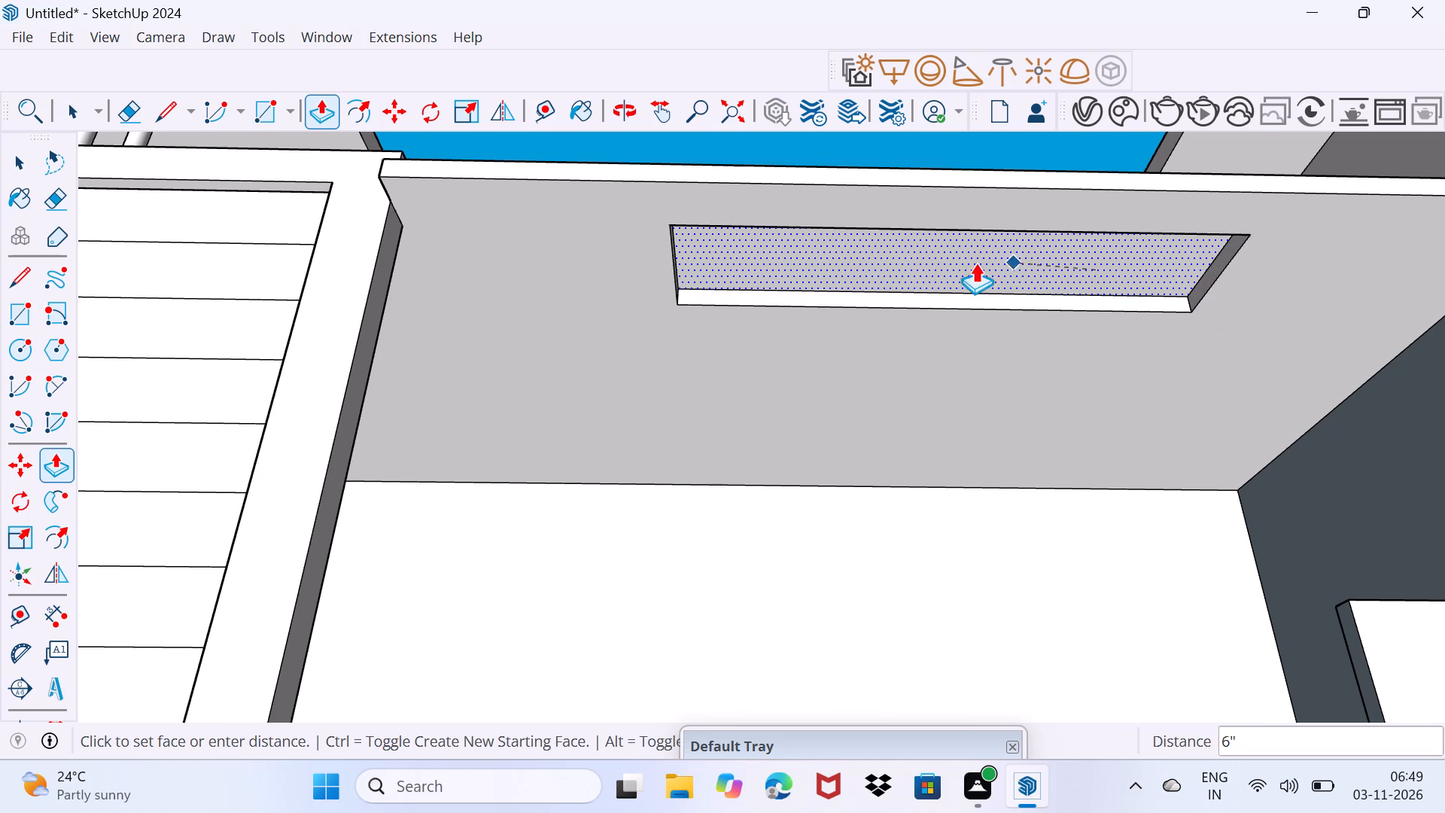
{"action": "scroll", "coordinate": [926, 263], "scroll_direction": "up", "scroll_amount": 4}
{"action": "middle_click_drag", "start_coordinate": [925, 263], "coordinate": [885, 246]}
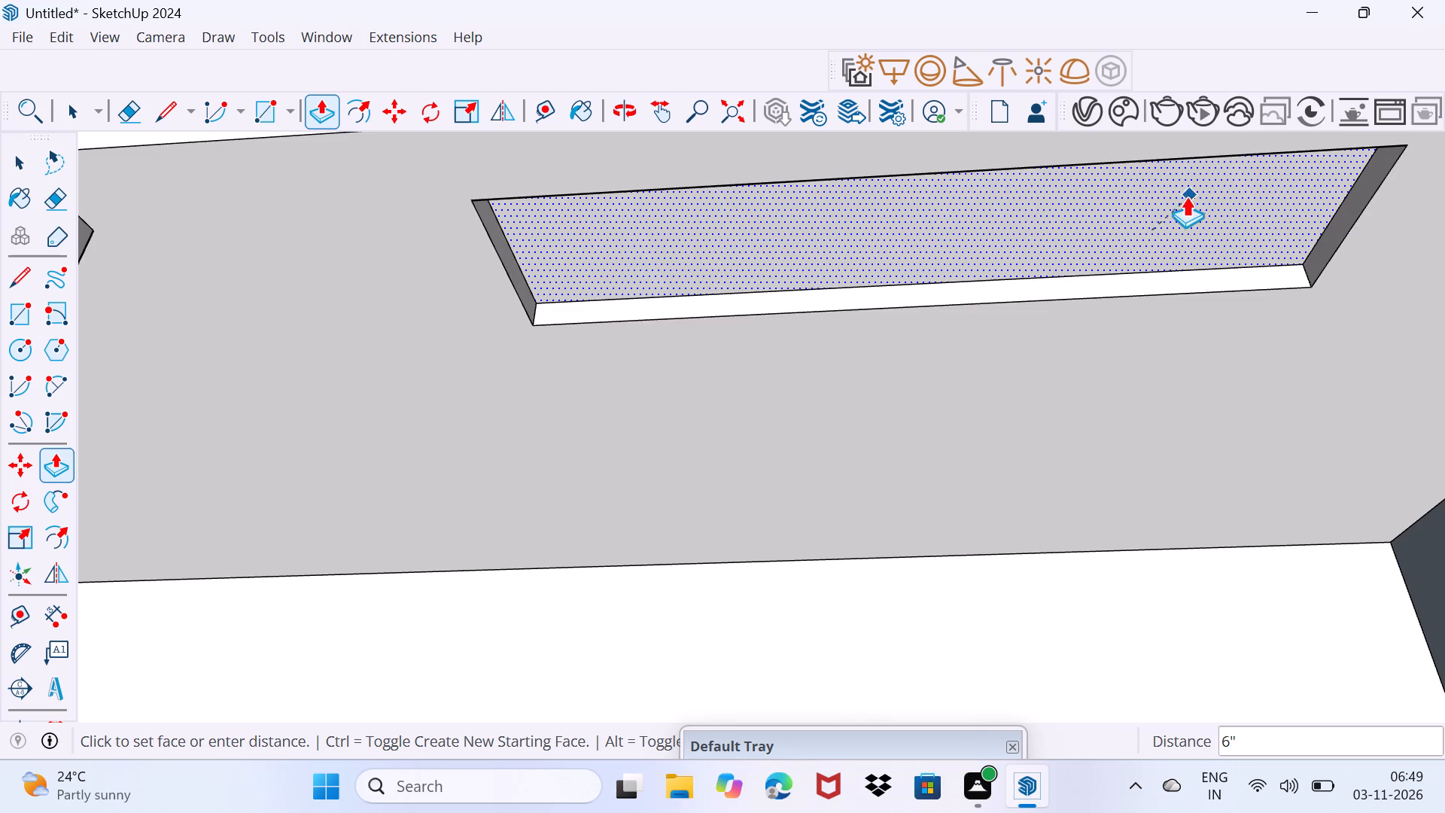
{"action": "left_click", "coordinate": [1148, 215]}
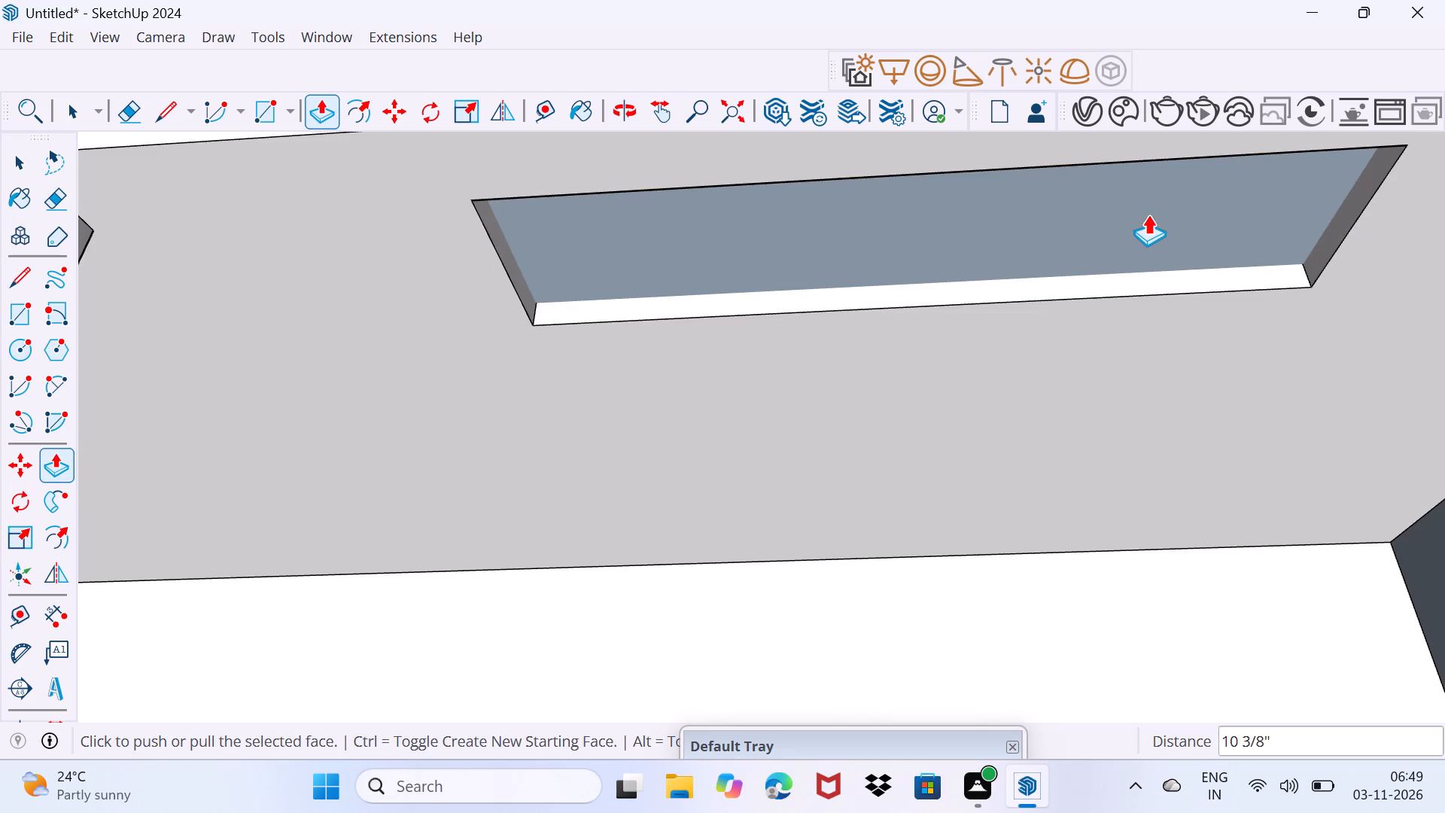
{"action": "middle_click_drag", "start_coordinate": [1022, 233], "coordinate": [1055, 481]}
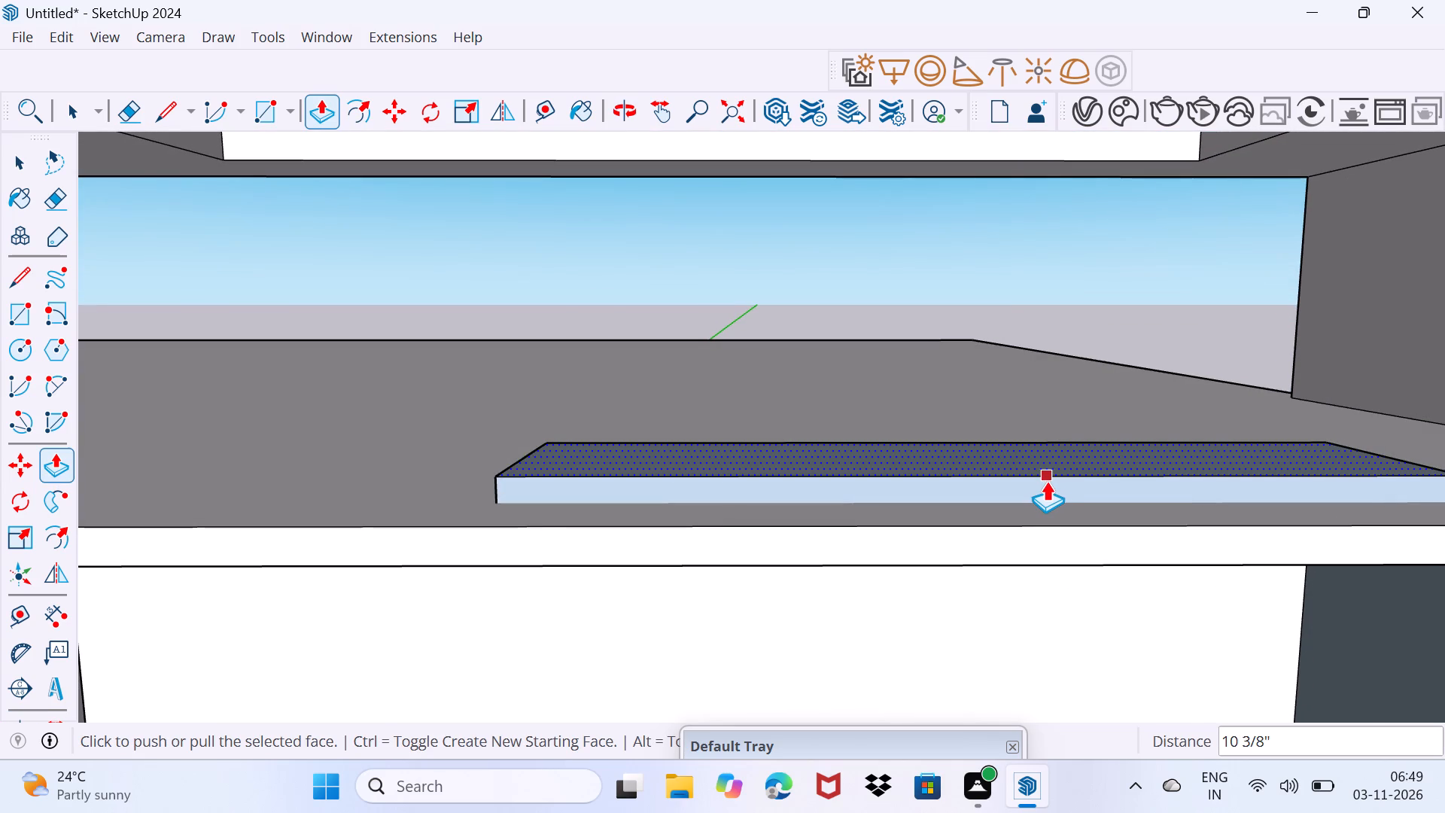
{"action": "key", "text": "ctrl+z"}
Push the underside rectangle up about 7 1/16" through the roof slab to cut a narrow opening.
{"action": "middle_click_drag", "start_coordinate": [972, 459], "coordinate": [898, 285]}
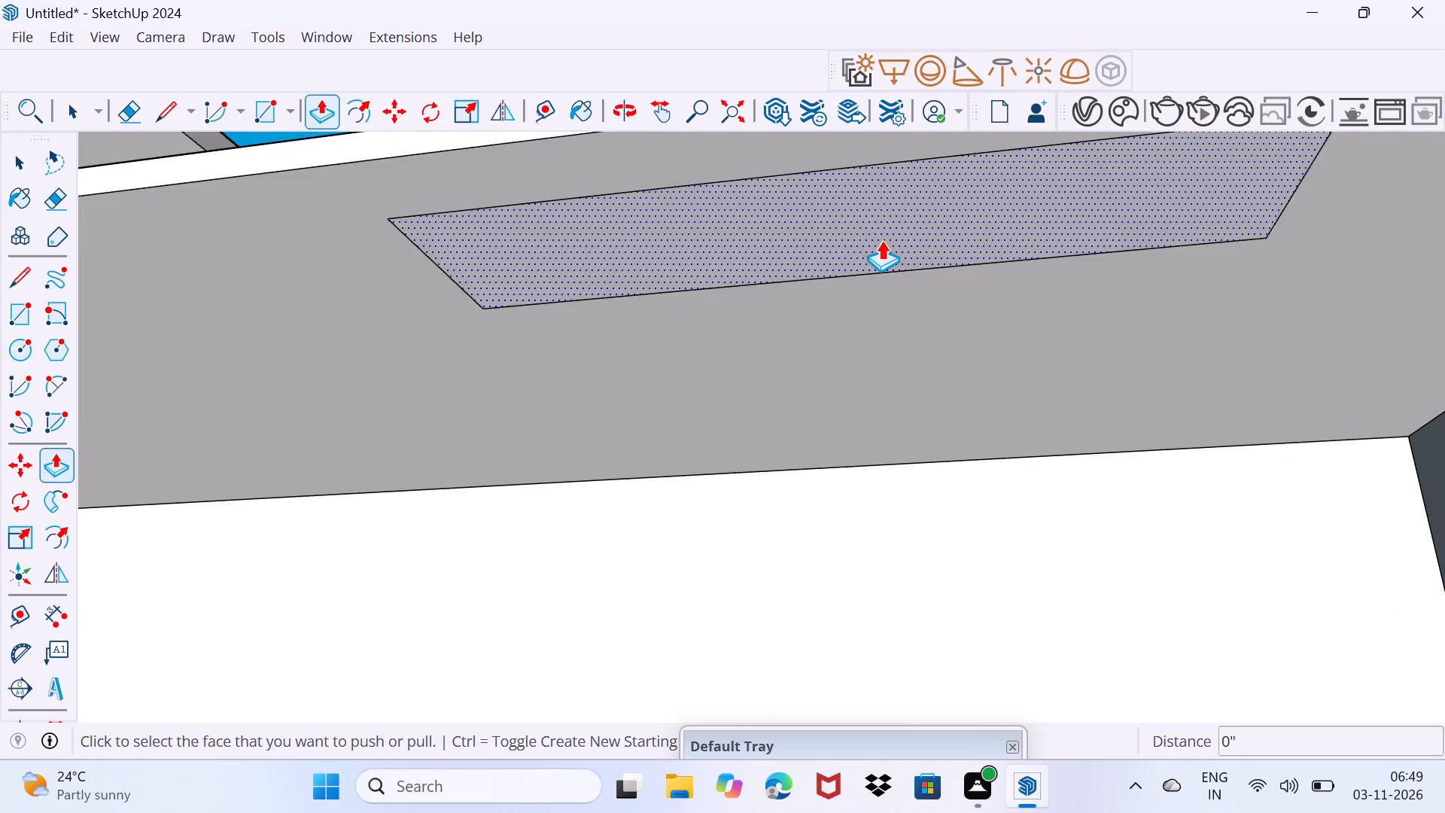
{"action": "left_click", "coordinate": [881, 240]}
{"action": "middle_click_drag", "start_coordinate": [978, 184], "coordinate": [952, 172]}
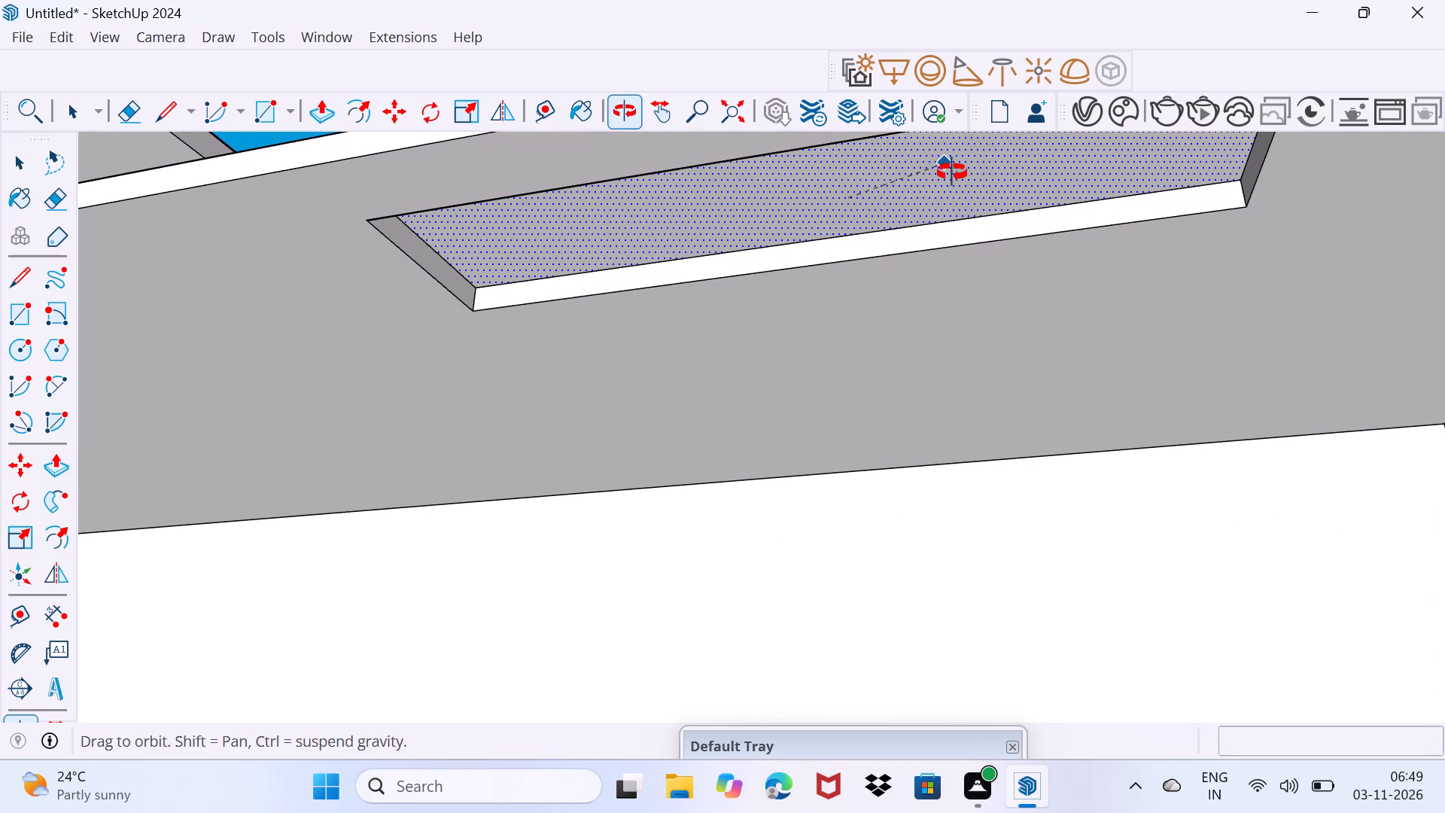
{"action": "middle_click_drag", "start_coordinate": [952, 172], "coordinate": [952, 173]}
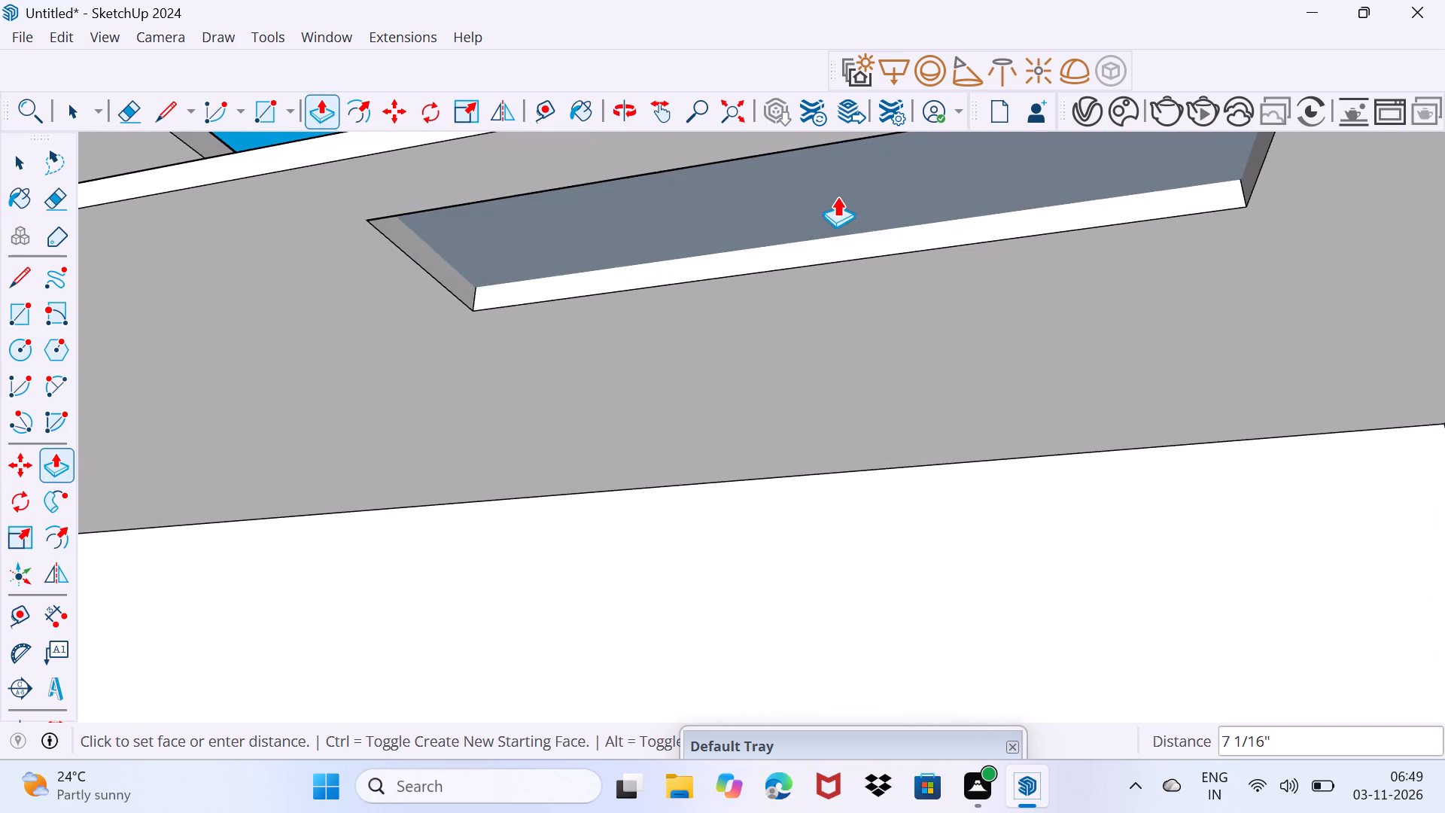
{"action": "middle_click_drag", "start_coordinate": [837, 200], "coordinate": [815, 385], "text": "shift"}
{"action": "left_click", "coordinate": [815, 385]}
{"action": "key", "text": "space"}
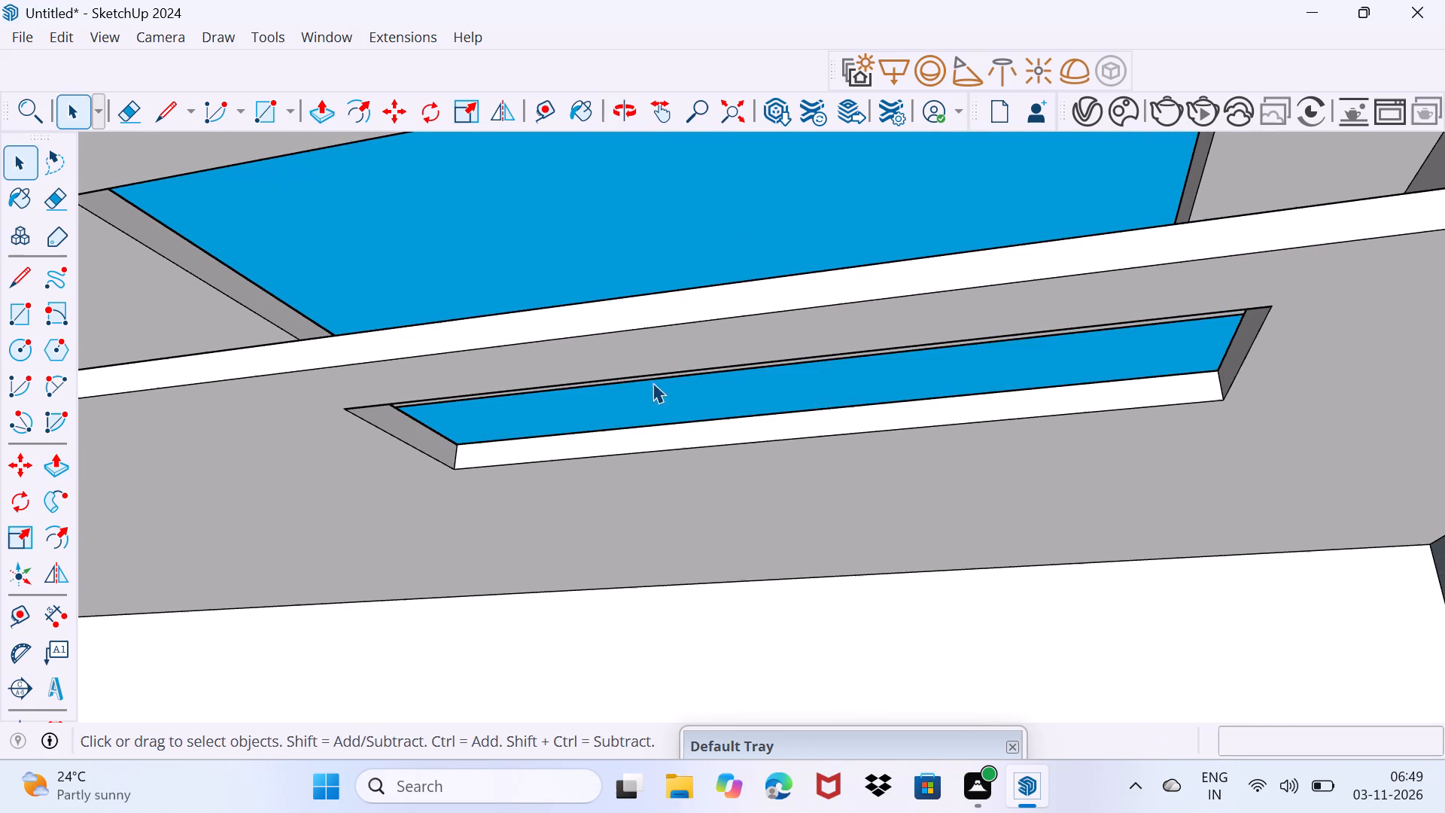
Examine the new slab opening, the canopy and the building's front facade from several angles and distances.
{"action": "middle_click_drag", "start_coordinate": [653, 382], "coordinate": [834, 439]}
{"action": "scroll", "coordinate": [653, 382], "scroll_direction": "up", "scroll_amount": 1}
{"action": "scroll", "coordinate": [834, 439], "scroll_direction": "down", "scroll_amount": 12}
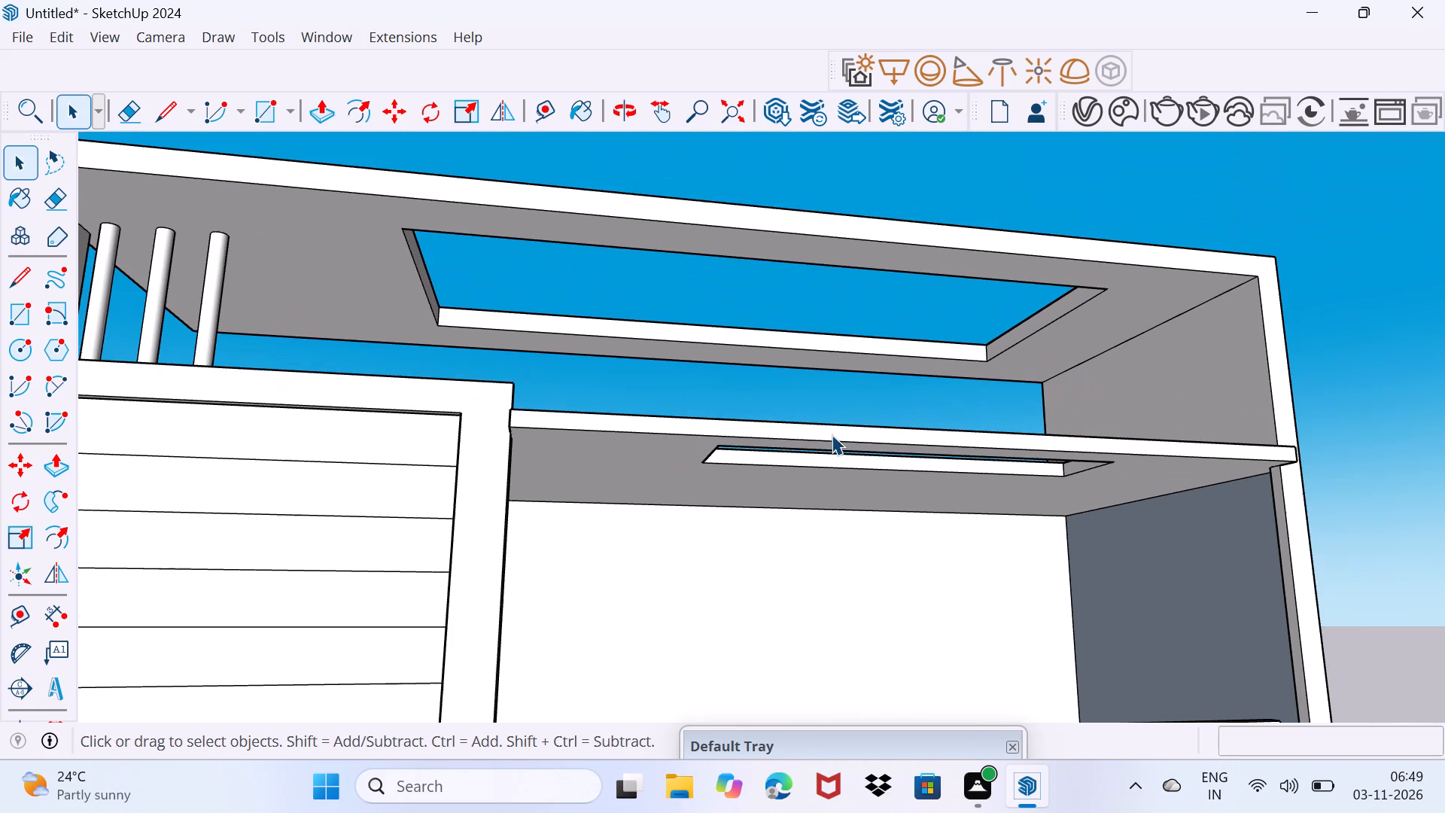
{"action": "middle_click_drag", "start_coordinate": [829, 429], "coordinate": [680, 194], "text": "shift"}
{"action": "middle_click_drag", "start_coordinate": [693, 250], "coordinate": [692, 342]}
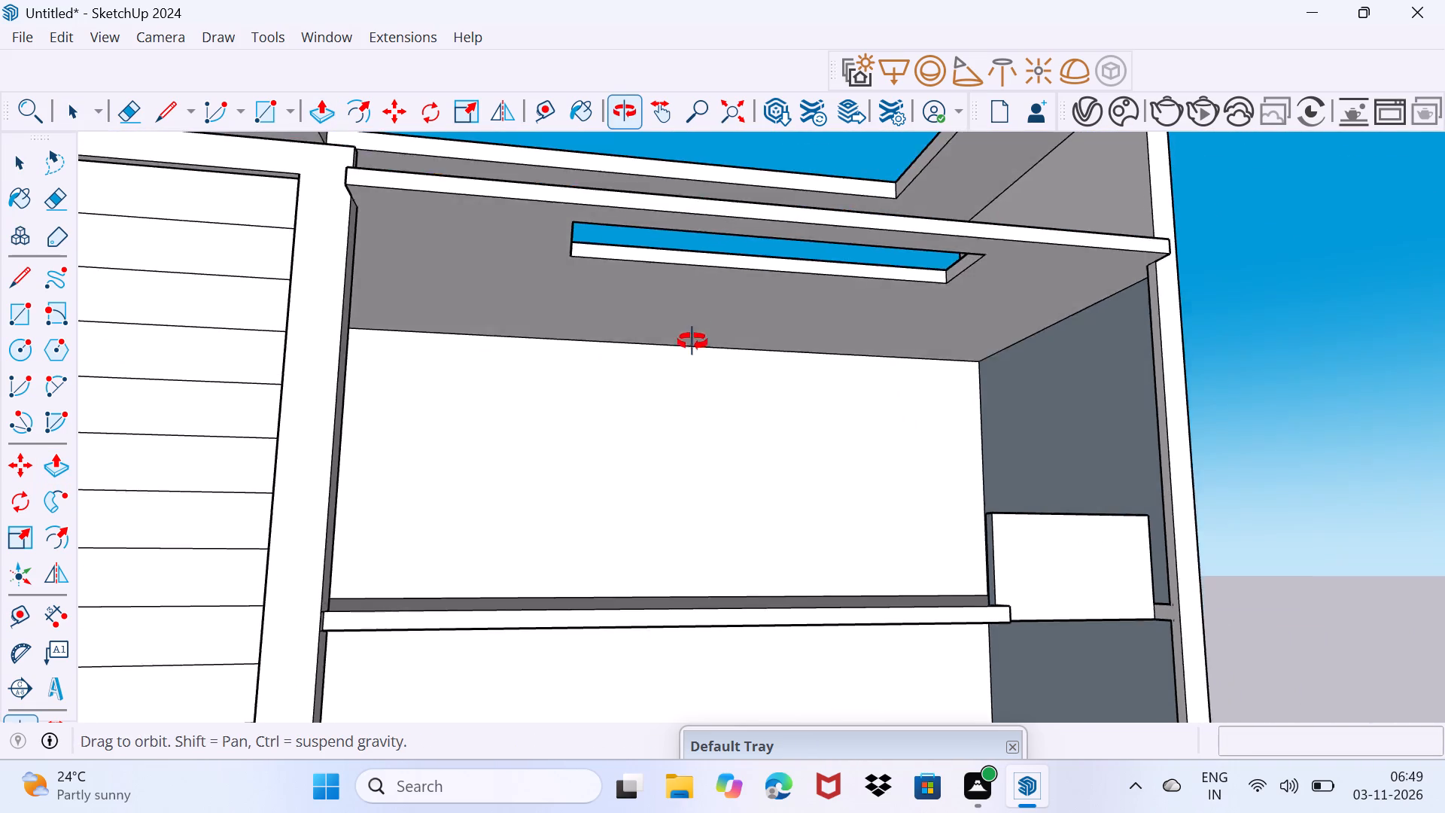
{"action": "middle_click_drag", "start_coordinate": [692, 342], "coordinate": [761, 340]}
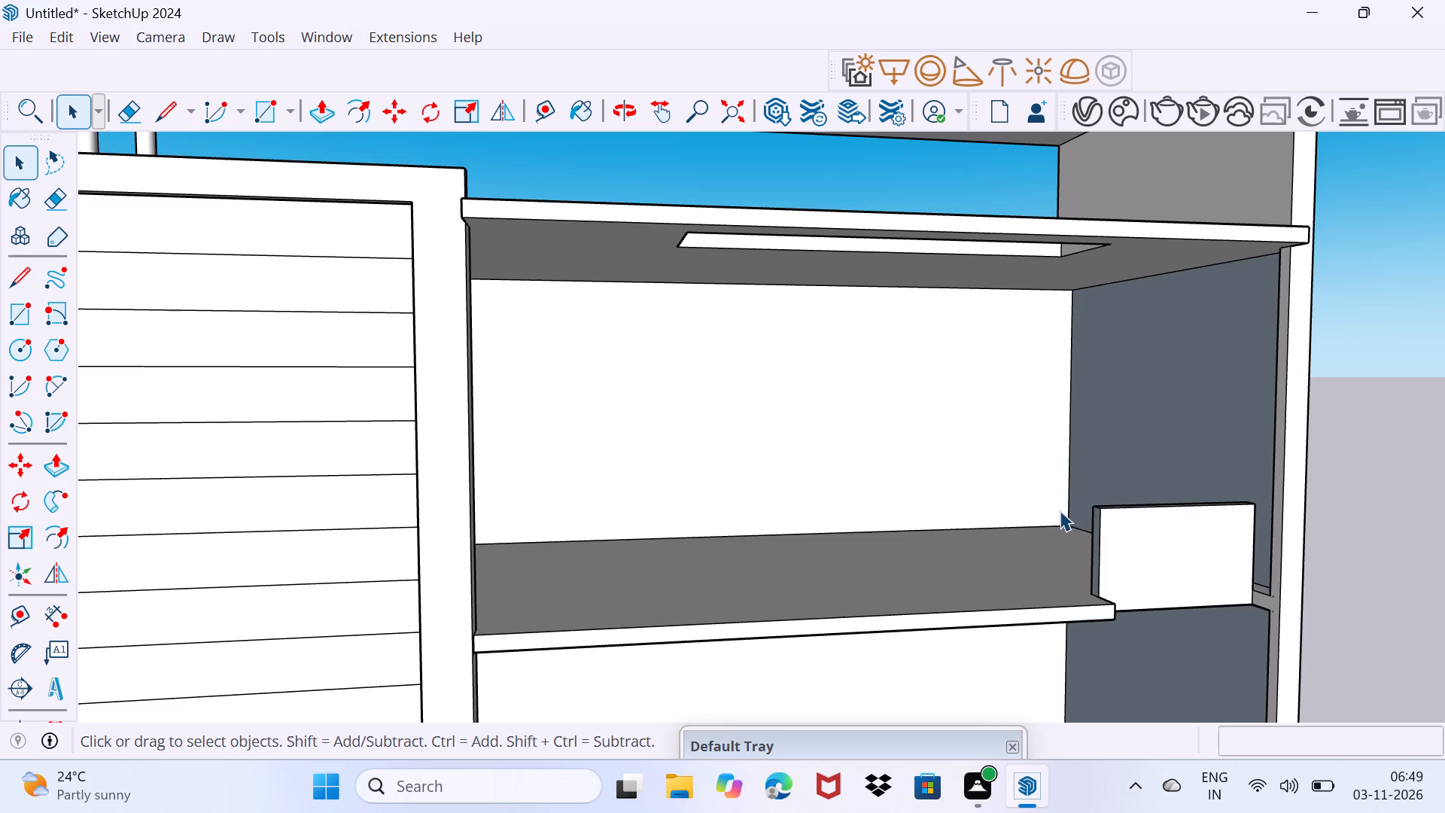
{"action": "scroll", "coordinate": [1060, 510], "scroll_direction": "down", "scroll_amount": 2}
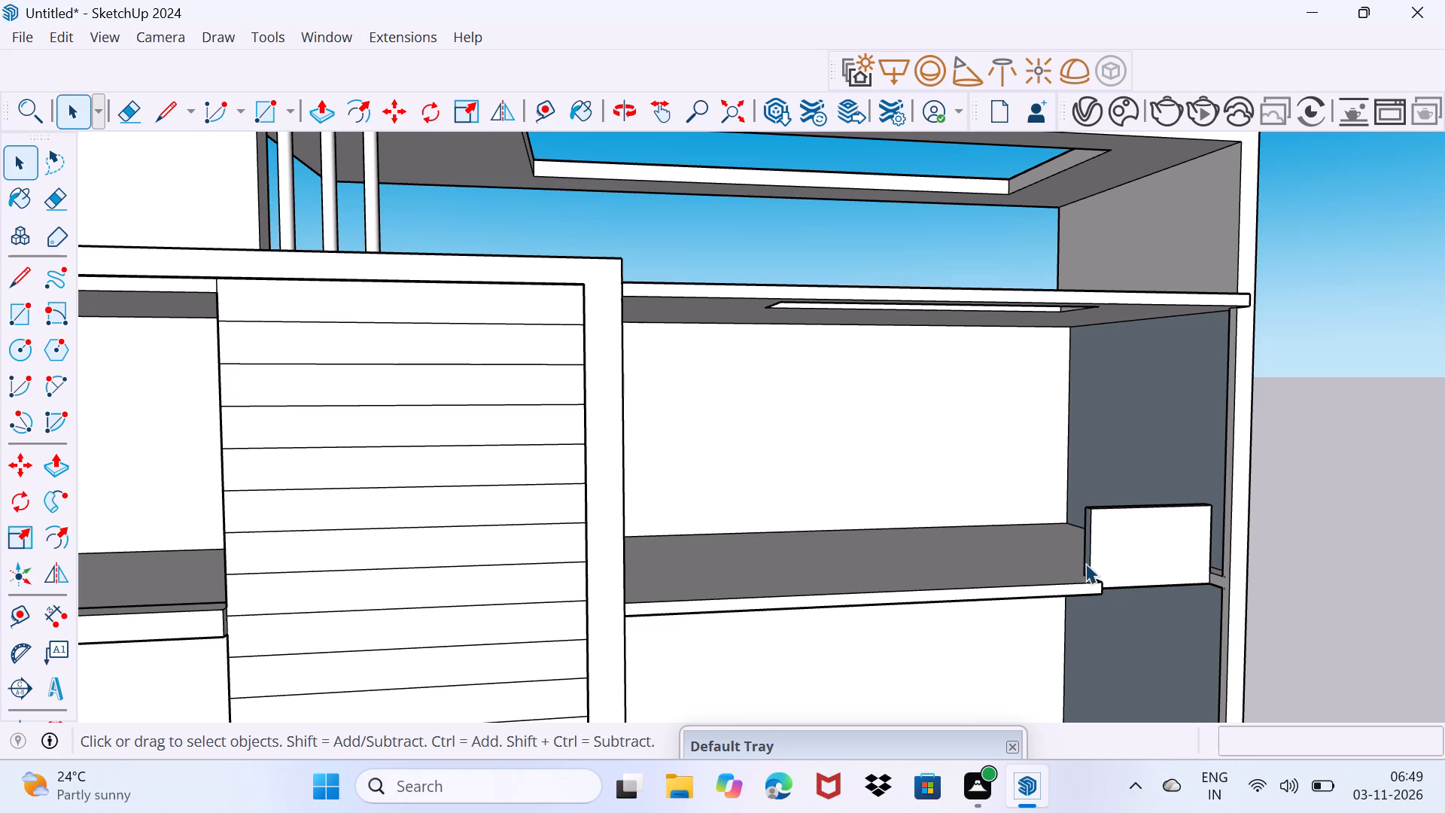
{"action": "scroll", "coordinate": [1136, 557], "scroll_direction": "down", "scroll_amount": 2}
{"action": "middle_click_drag", "start_coordinate": [954, 423], "coordinate": [944, 452]}
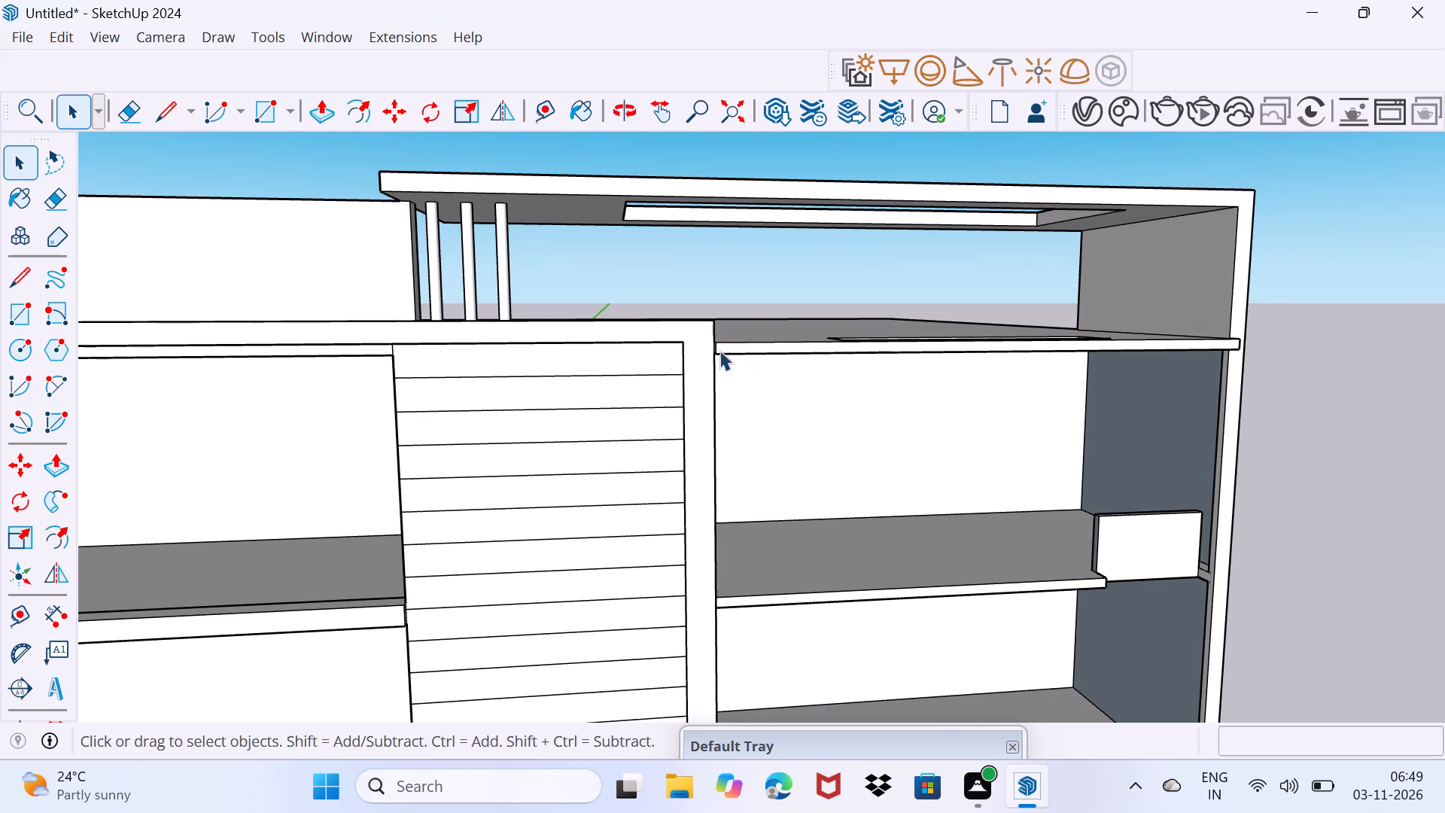
{"action": "scroll", "coordinate": [683, 333], "scroll_direction": "up", "scroll_amount": 2}
{"action": "scroll", "coordinate": [822, 354], "scroll_direction": "up", "scroll_amount": 3}
{"action": "middle_click_drag", "start_coordinate": [835, 354], "coordinate": [838, 372]}
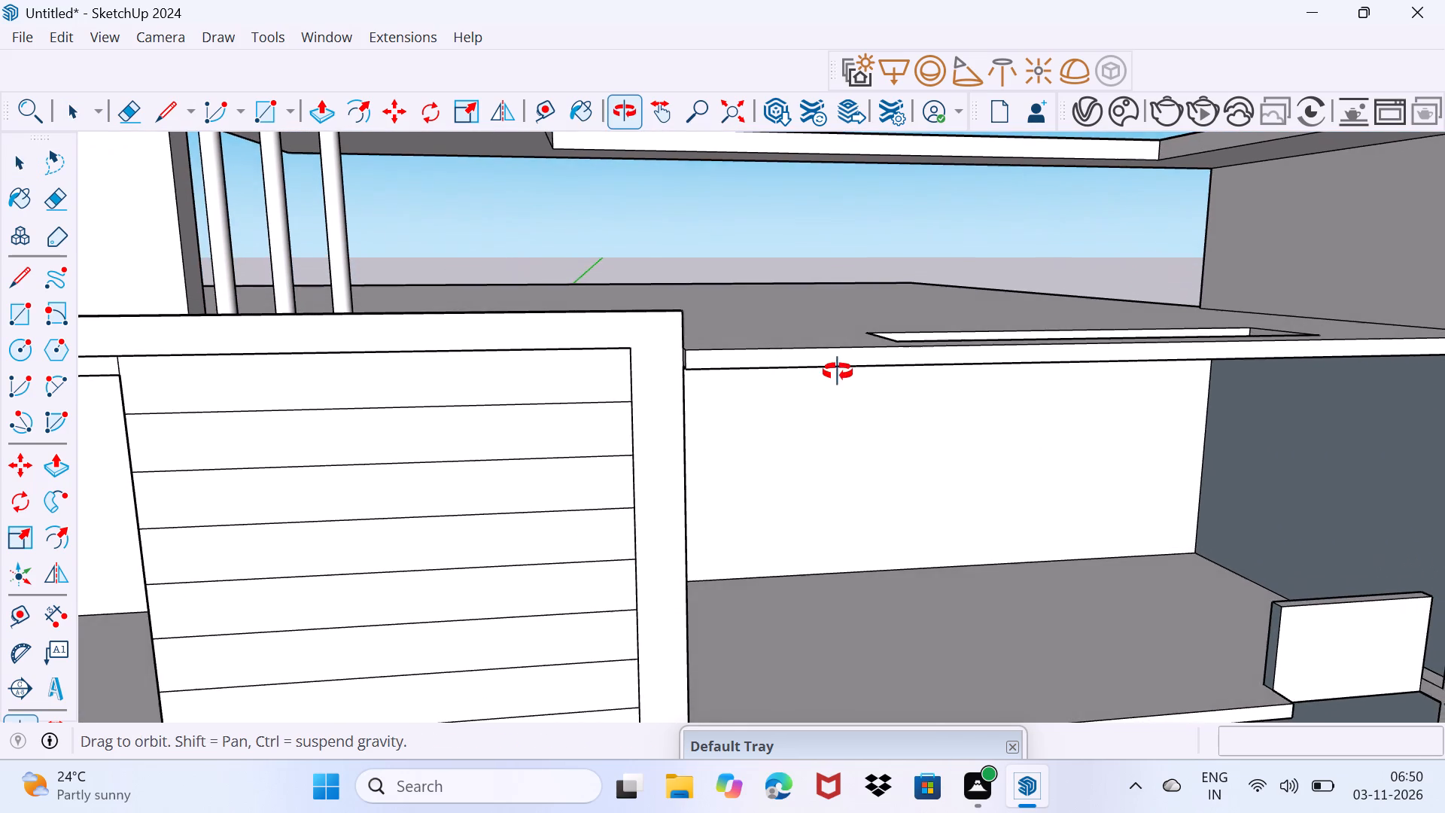
{"action": "middle_click_drag", "start_coordinate": [838, 372], "coordinate": [808, 363]}
{"action": "scroll", "coordinate": [808, 361], "scroll_direction": "down", "scroll_amount": 12}
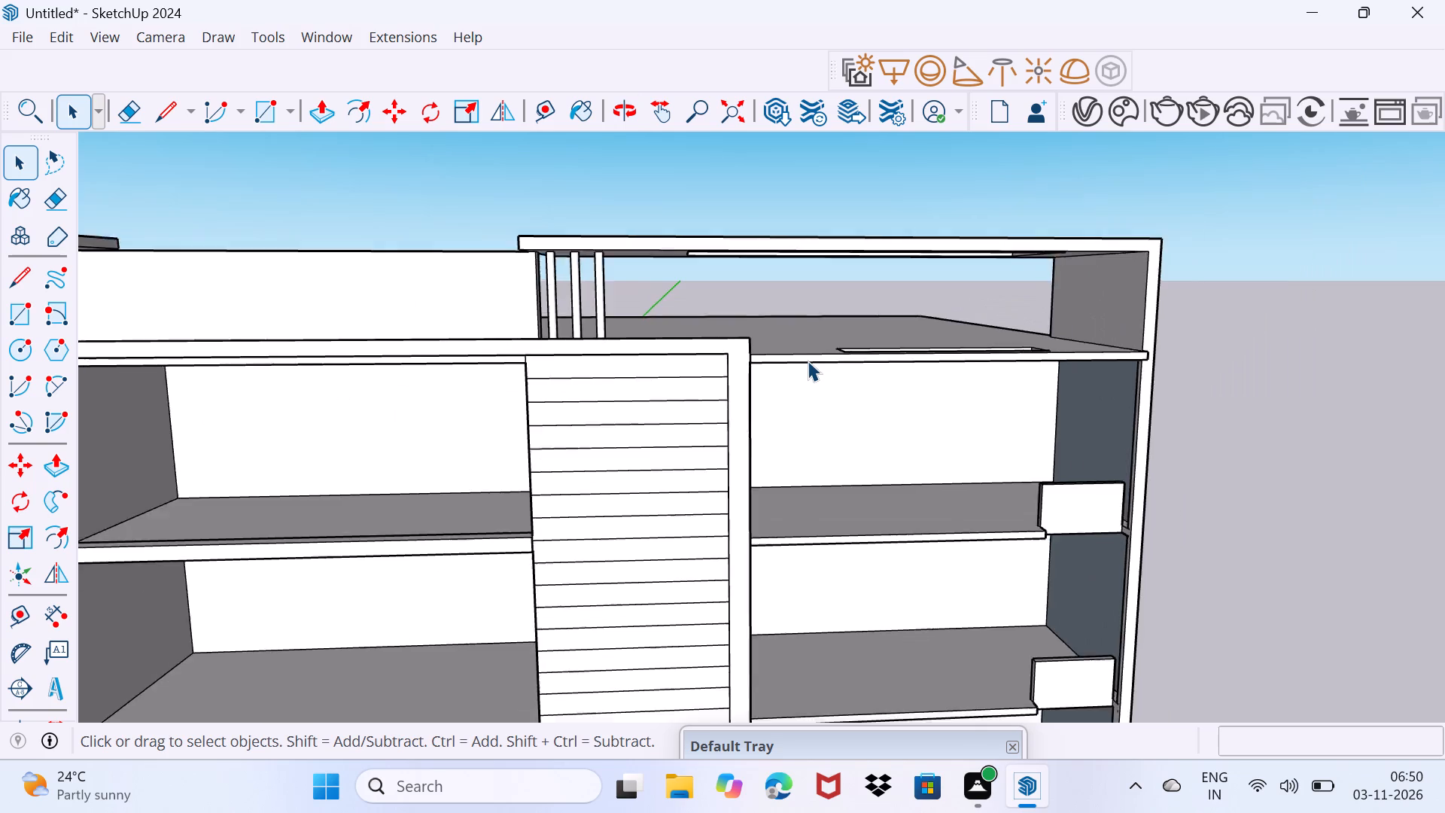
{"action": "scroll", "coordinate": [808, 361], "scroll_direction": "down", "scroll_amount": 3}
{"action": "scroll", "coordinate": [649, 414], "scroll_direction": "down", "scroll_amount": 2}
{"action": "scroll", "coordinate": [558, 615], "scroll_direction": "up", "scroll_amount": 5}
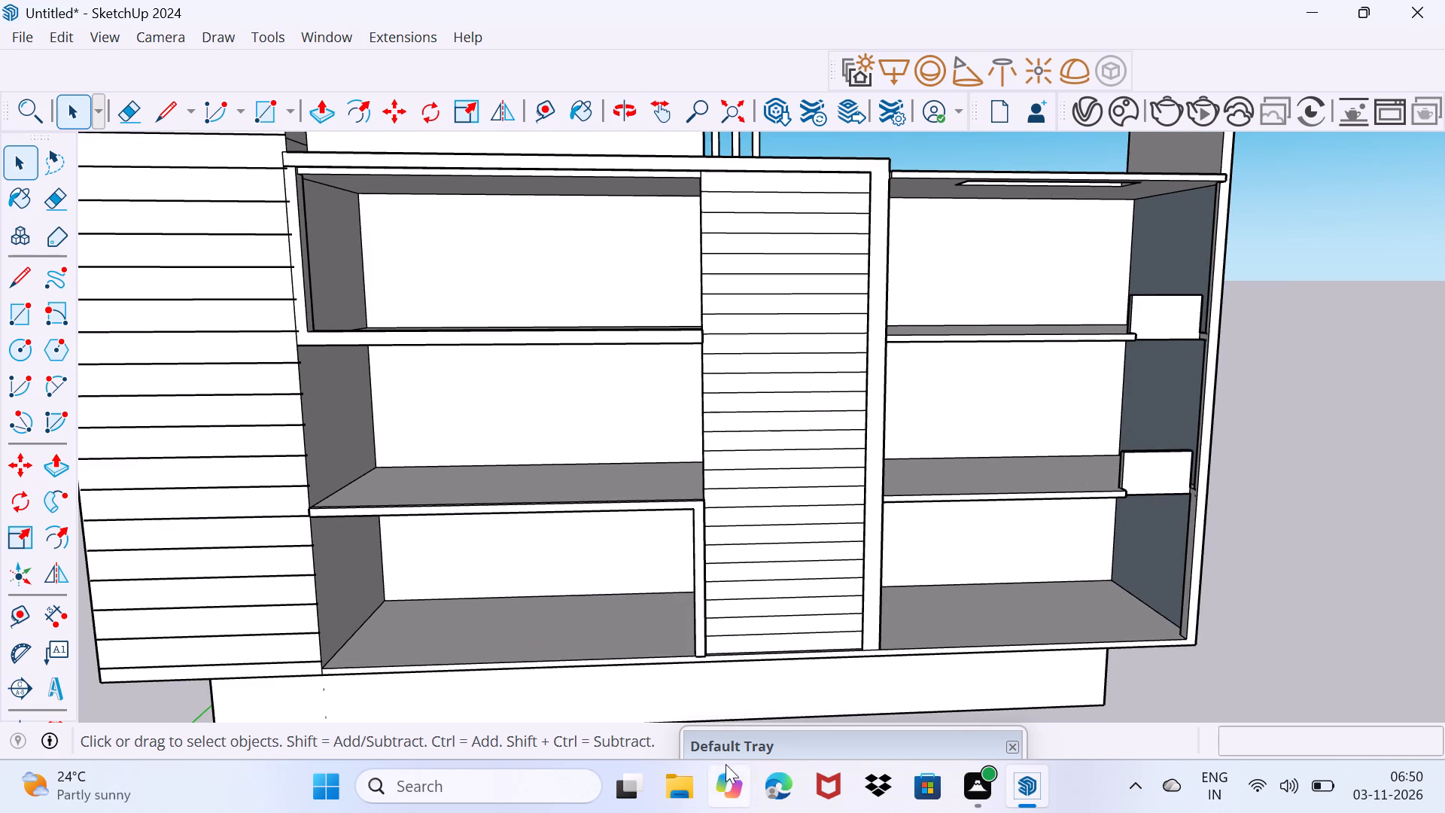
Paint the front faces of both balcony panels with the brown parquet material from the Wood collection.
{"action": "left_click_drag", "start_coordinate": [750, 752], "coordinate": [865, 175]}
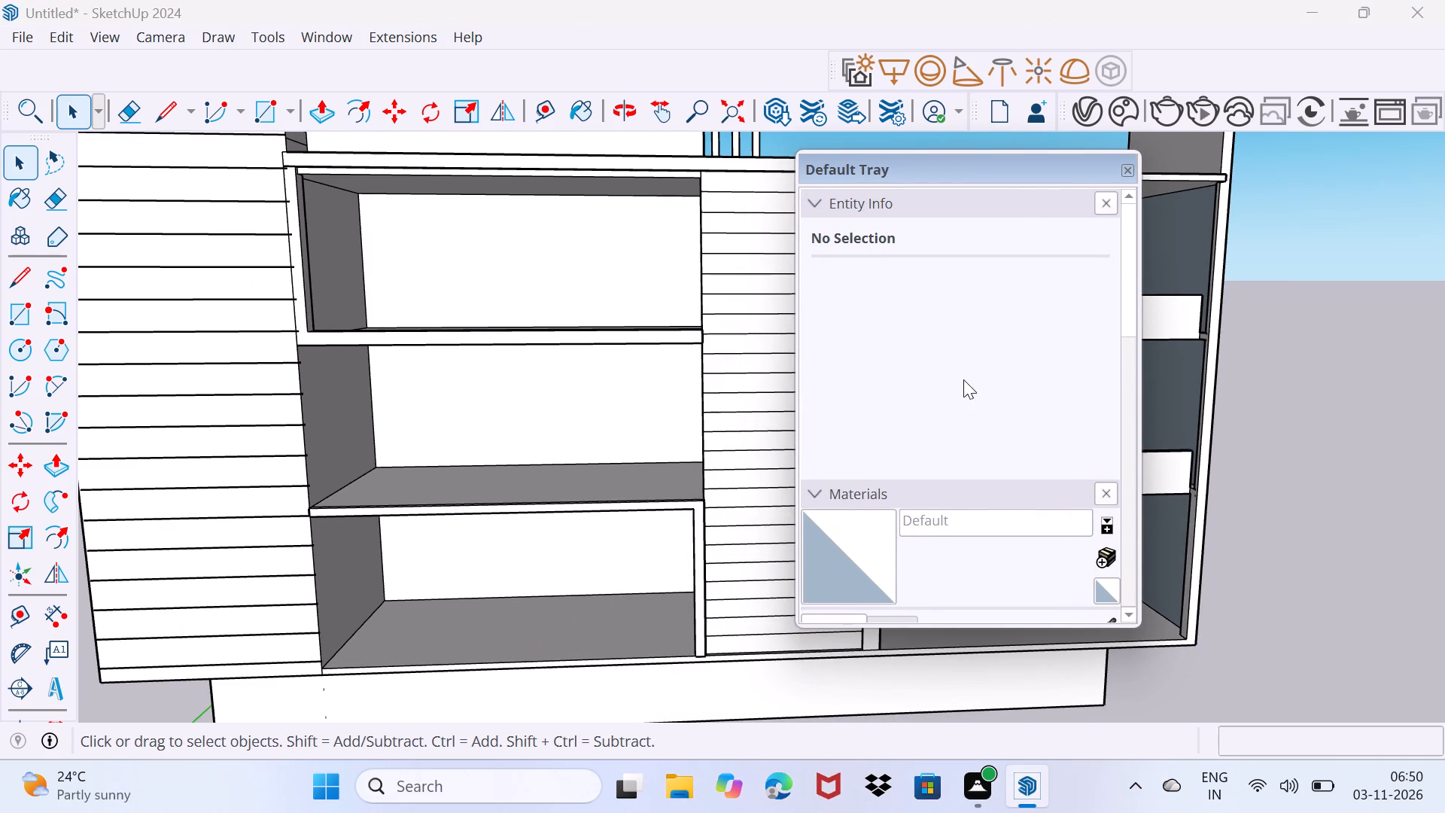
{"action": "scroll", "coordinate": [953, 513], "scroll_direction": "down", "scroll_amount": 13}
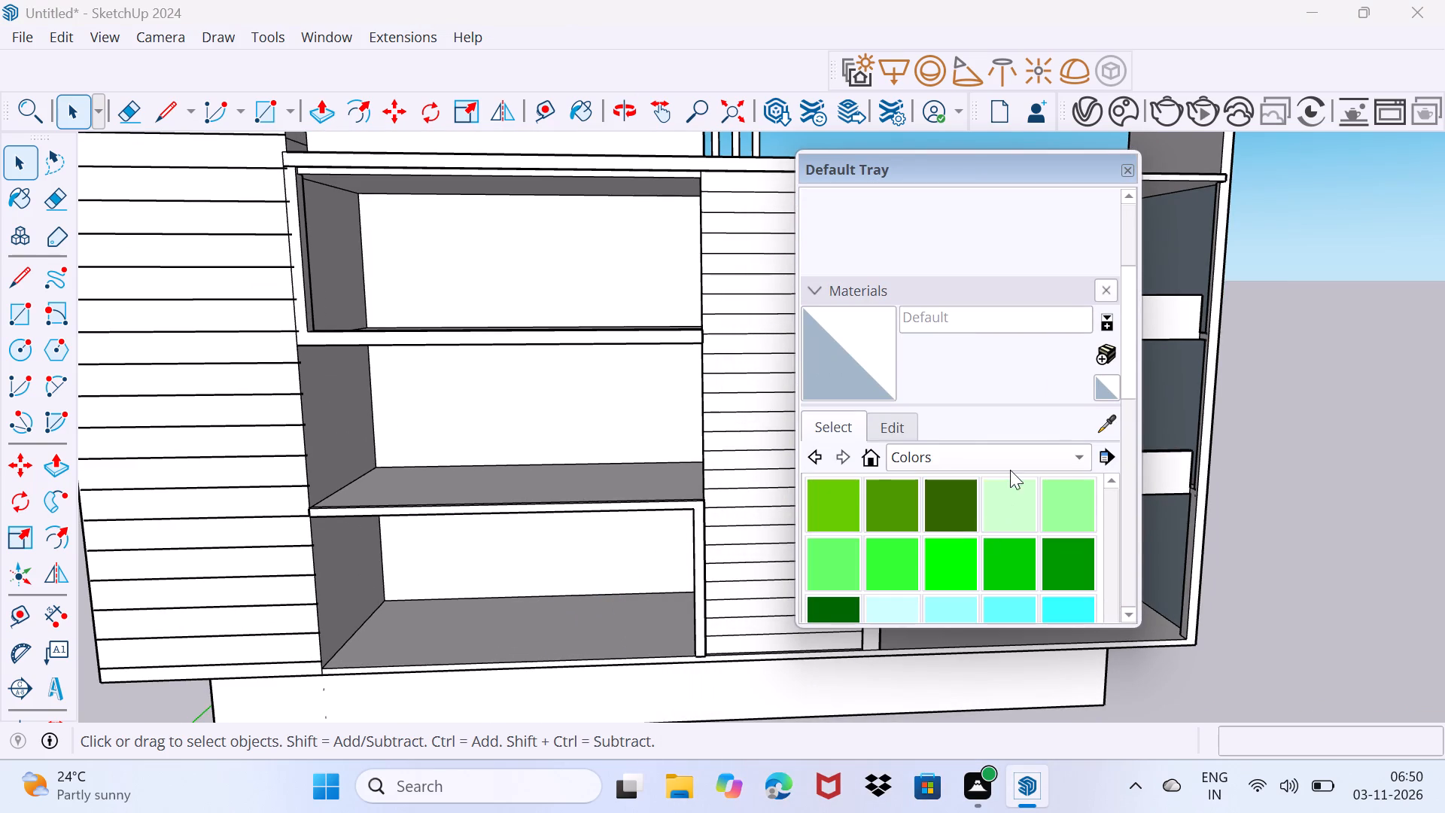
{"action": "middle_click", "coordinate": [1008, 468]}
{"action": "left_click", "coordinate": [1008, 468]}
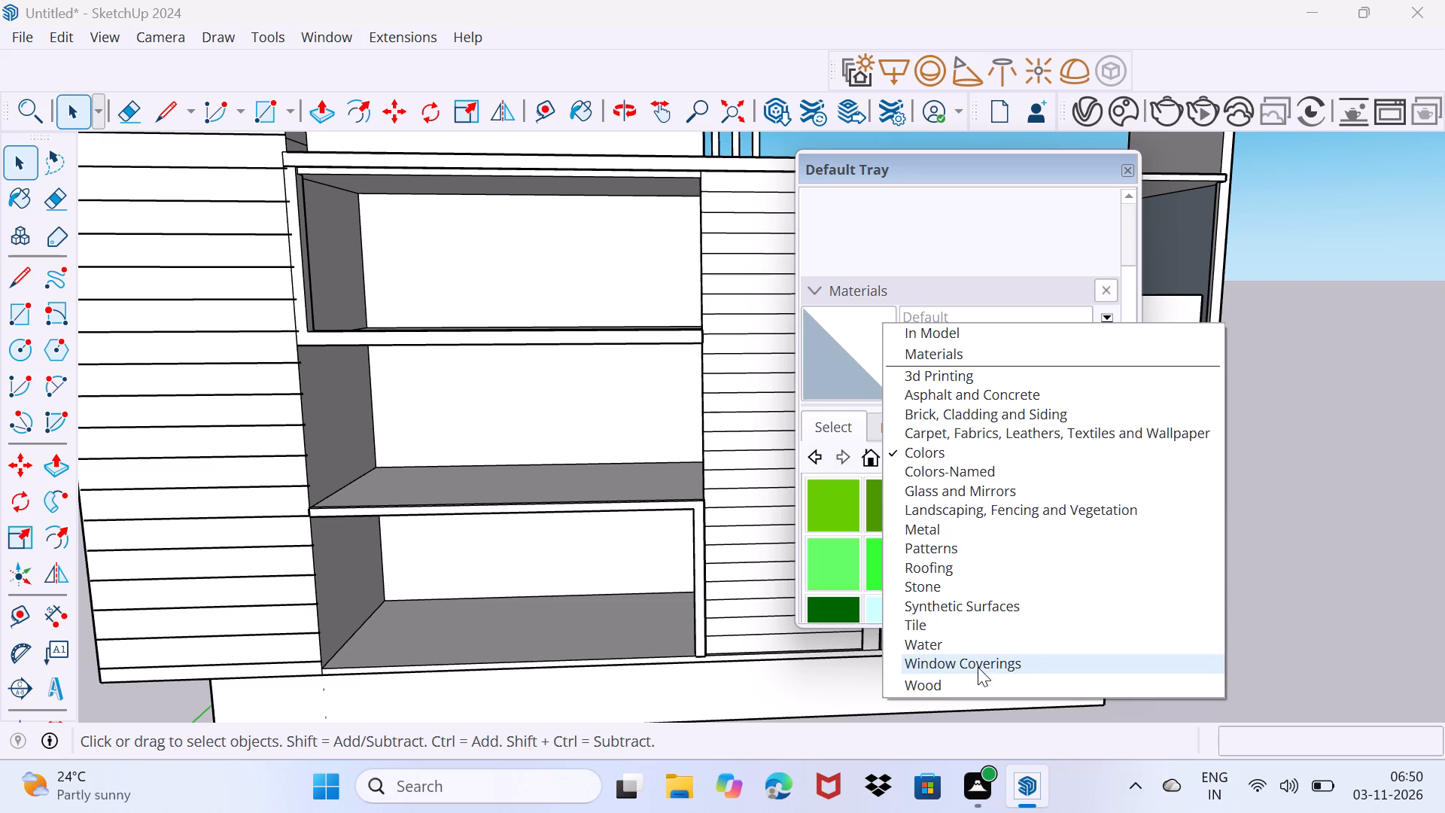
{"action": "left_click", "coordinate": [939, 687]}
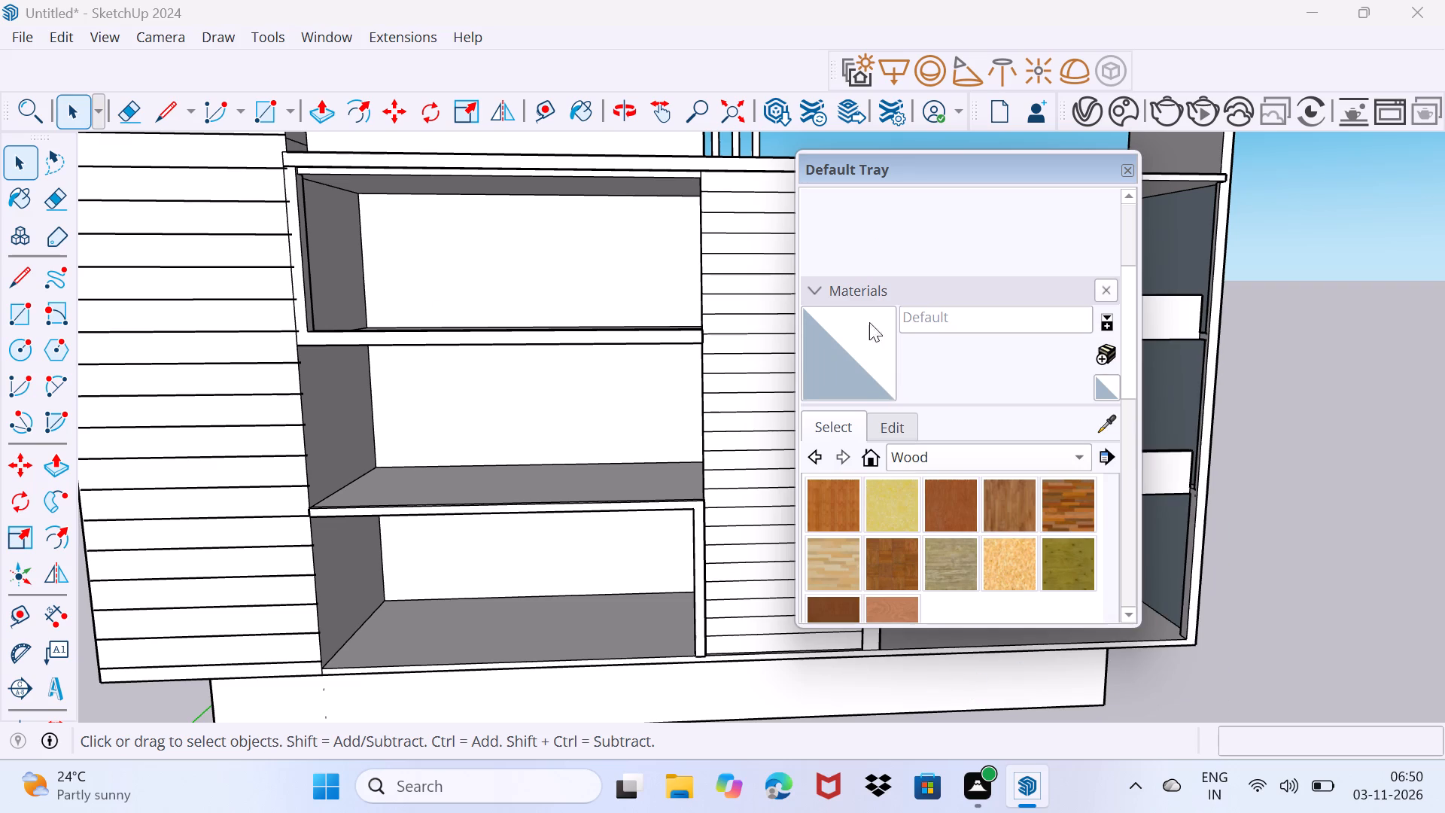
{"action": "left_click", "coordinate": [1136, 619]}
{"action": "scroll", "coordinate": [932, 532], "scroll_direction": "down", "scroll_amount": 1}
{"action": "scroll", "coordinate": [847, 580], "scroll_direction": "down", "scroll_amount": 3}
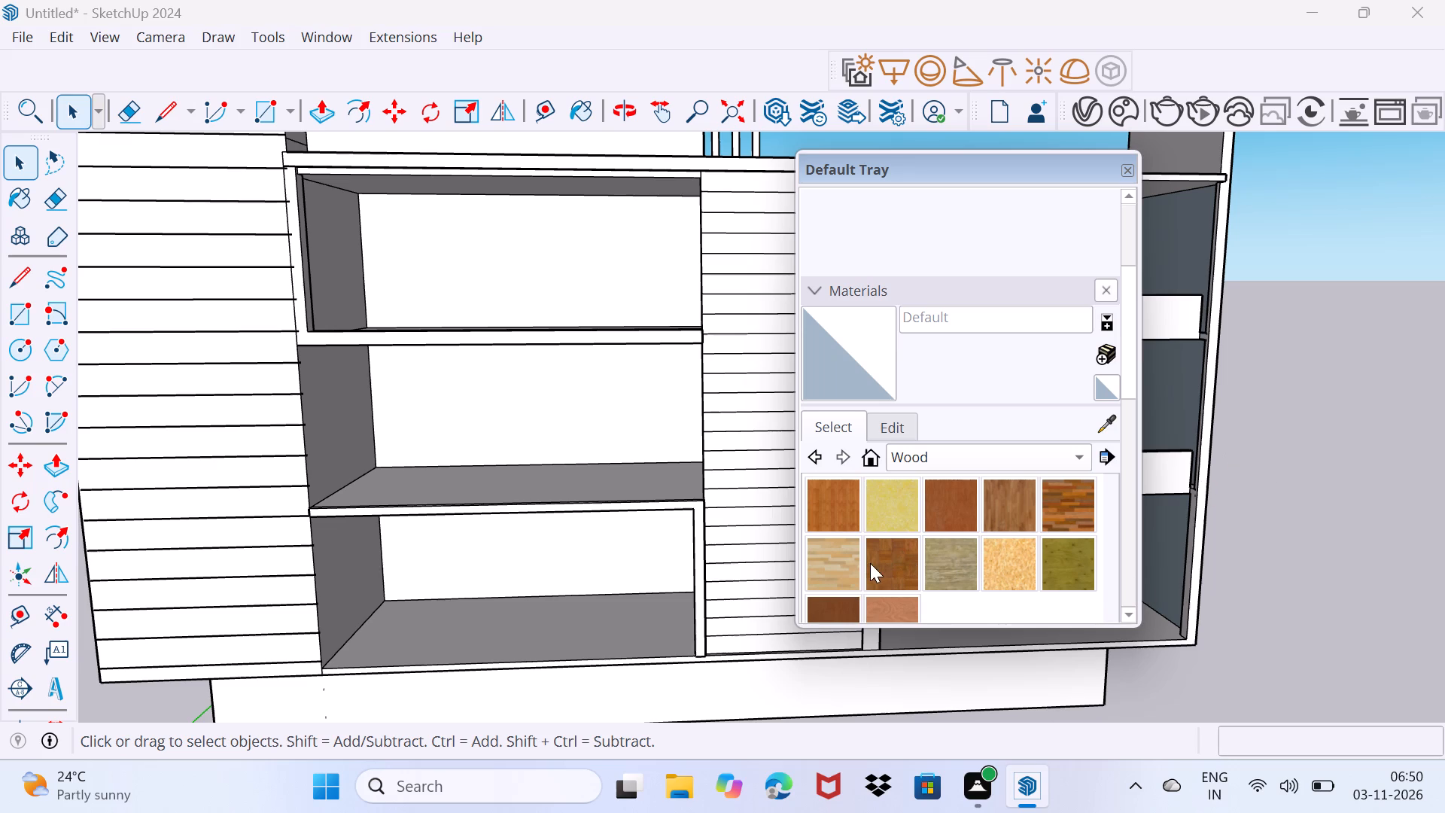
{"action": "left_click", "coordinate": [874, 562]}
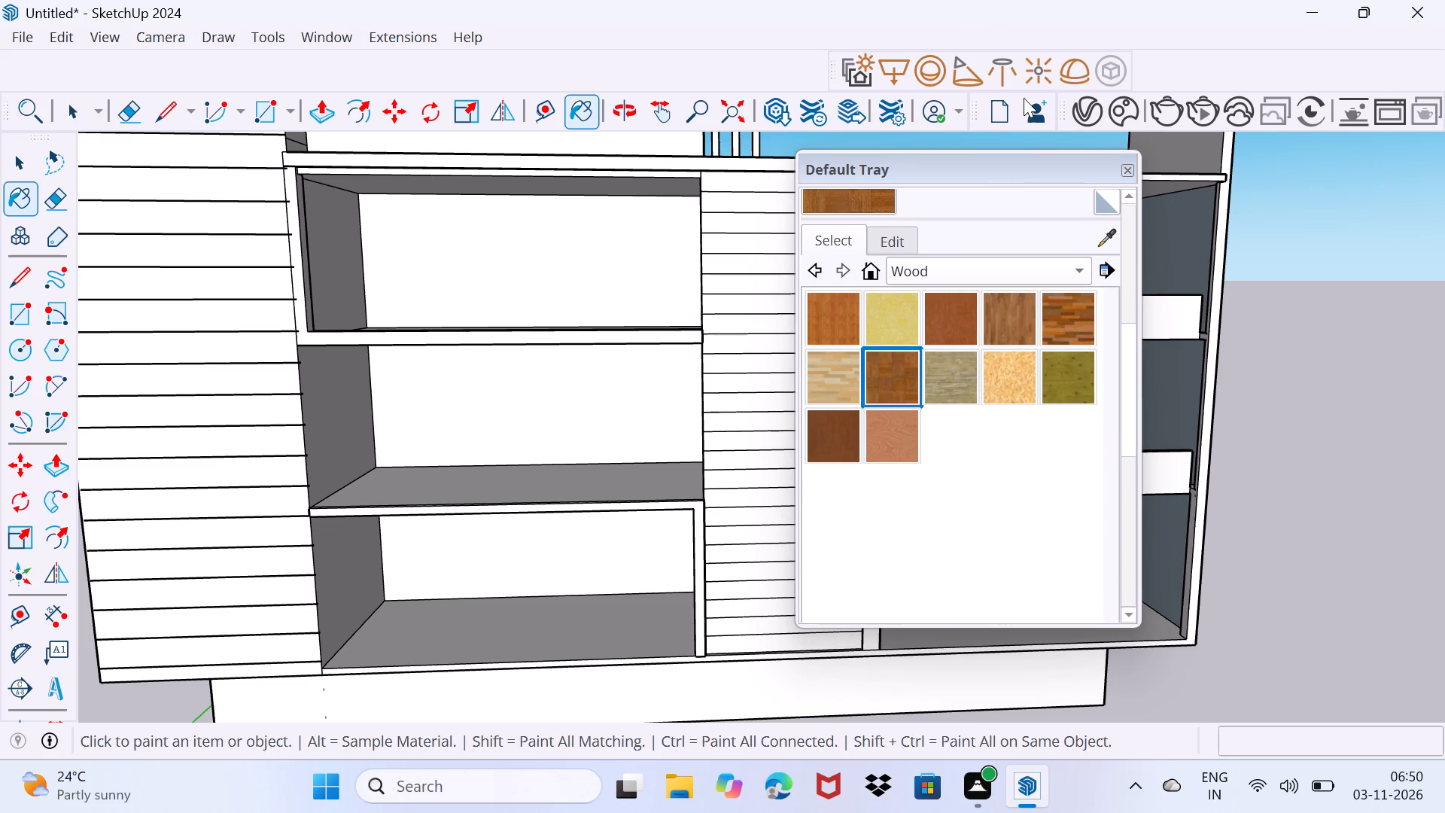
{"action": "left_click_drag", "start_coordinate": [1012, 161], "coordinate": [791, 540]}
{"action": "scroll", "coordinate": [1176, 327], "scroll_direction": "up", "scroll_amount": 3}
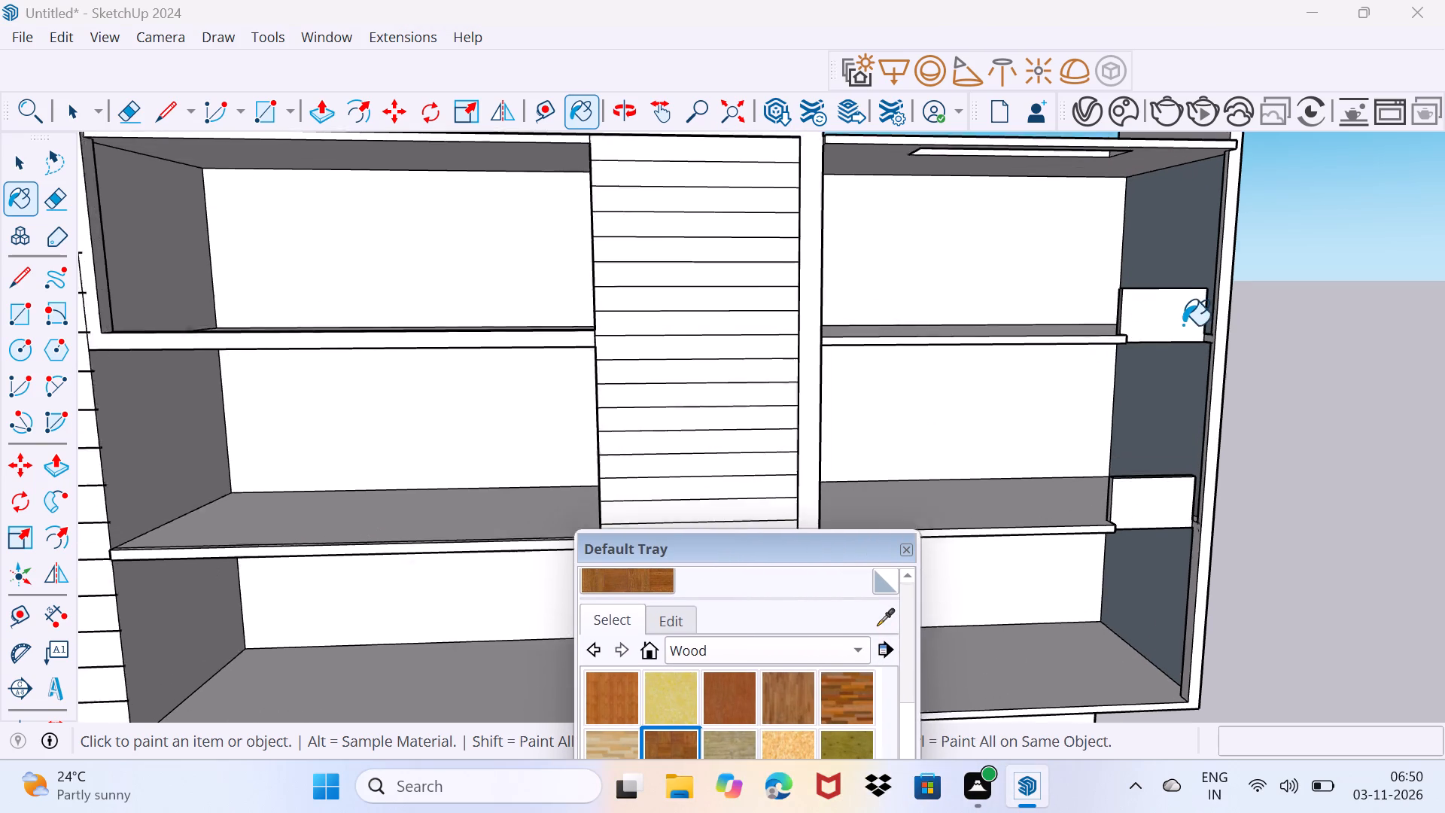
{"action": "left_click", "coordinate": [1171, 326]}
{"action": "scroll", "coordinate": [1148, 466], "scroll_direction": "up", "scroll_amount": 3}
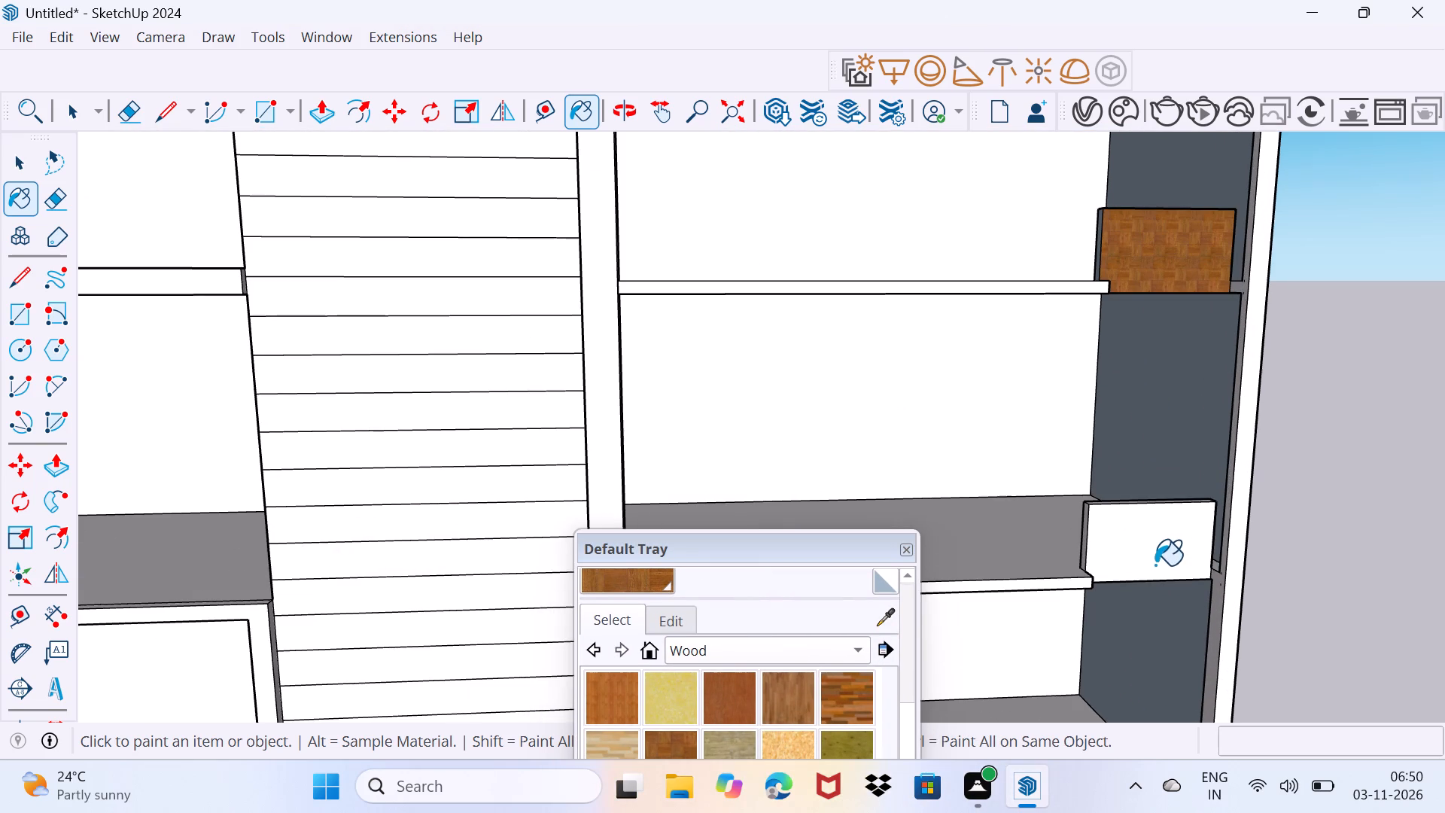
{"action": "left_click", "coordinate": [1142, 557]}
Paint the top and side edge faces of the lower balcony panel with the same parquet wood.
{"action": "scroll", "coordinate": [1103, 571], "scroll_direction": "up", "scroll_amount": 11}
{"action": "middle_click_drag", "start_coordinate": [1146, 513], "coordinate": [1052, 639]}
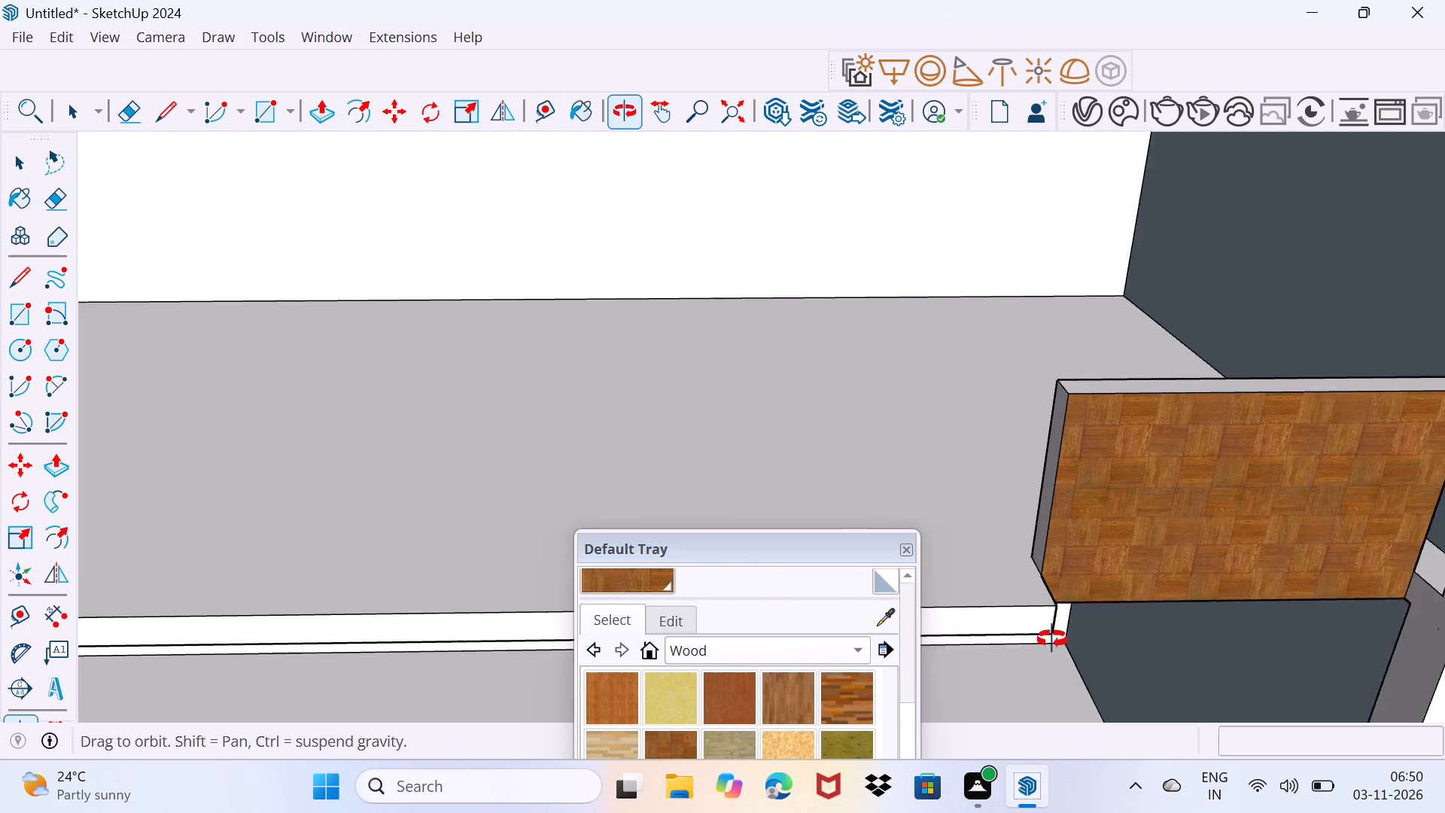
{"action": "middle_click_drag", "start_coordinate": [1052, 639], "coordinate": [1051, 650]}
{"action": "left_click", "coordinate": [1109, 428]}
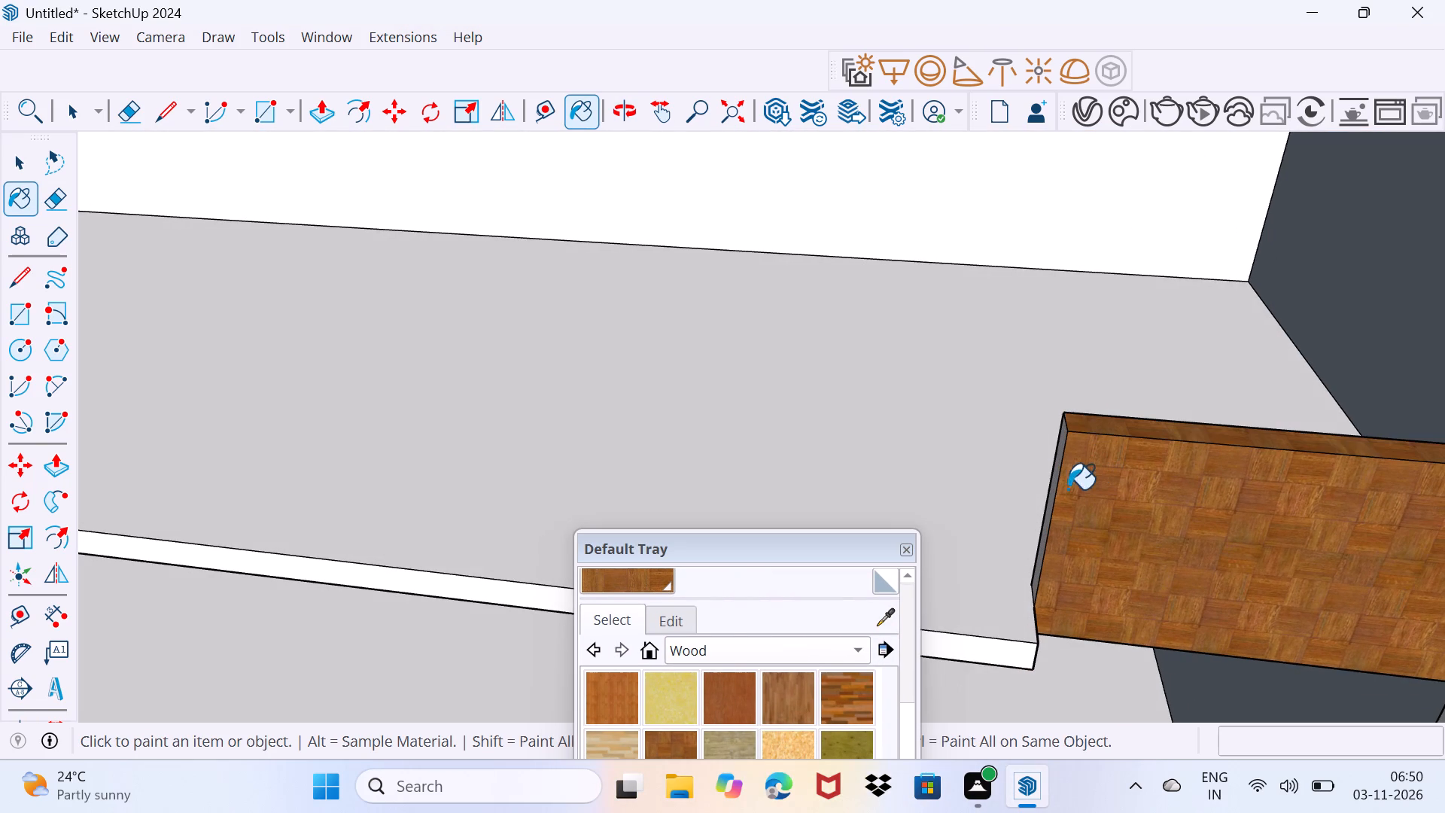
{"action": "left_click", "coordinate": [1051, 482]}
{"action": "scroll", "coordinate": [1047, 483], "scroll_direction": "up", "scroll_amount": 5}
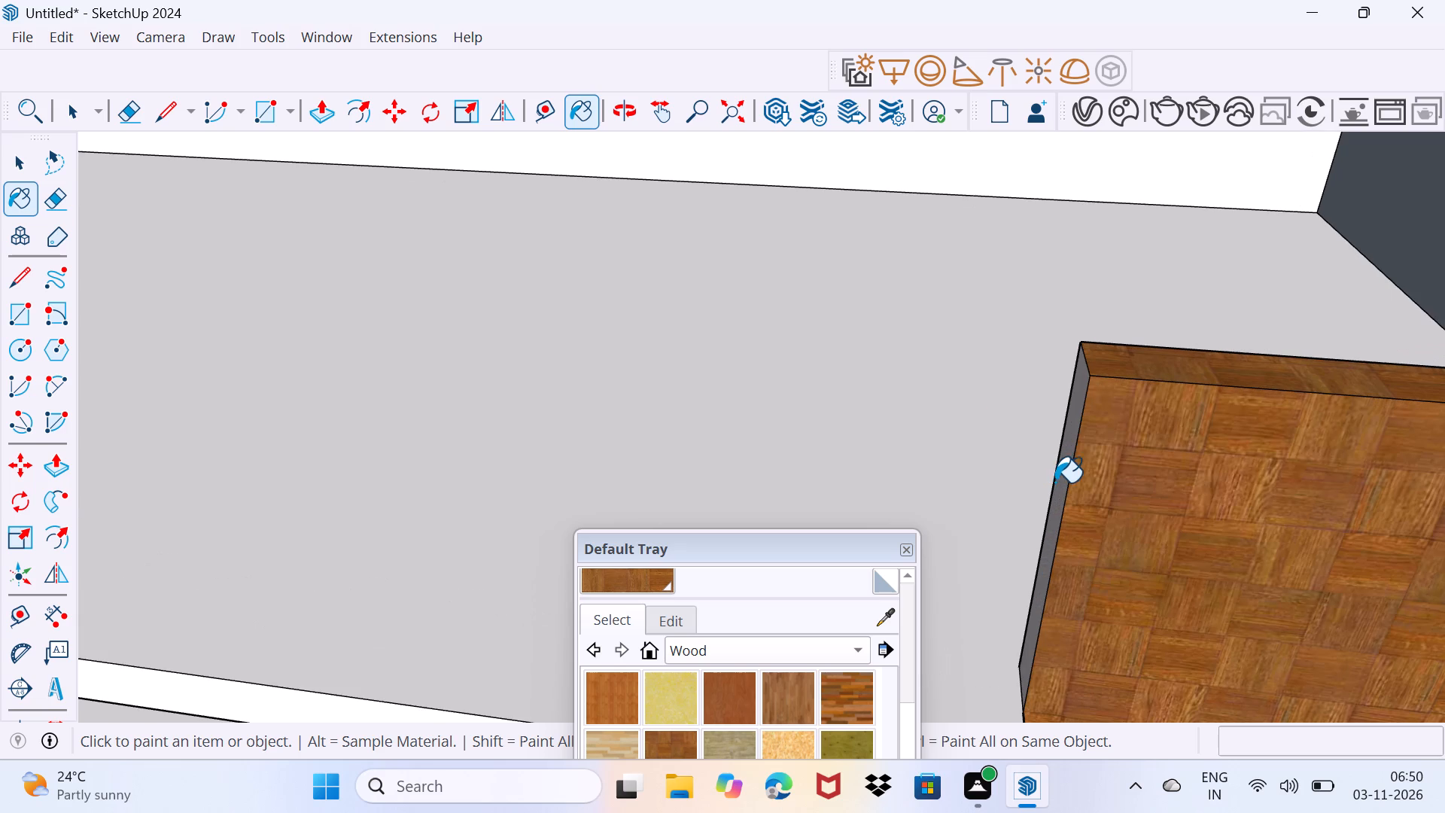
{"action": "left_click", "coordinate": [1063, 480]}
{"action": "scroll", "coordinate": [1066, 480], "scroll_direction": "down", "scroll_amount": 20}
{"action": "scroll", "coordinate": [1066, 480], "scroll_direction": "down", "scroll_amount": 2}
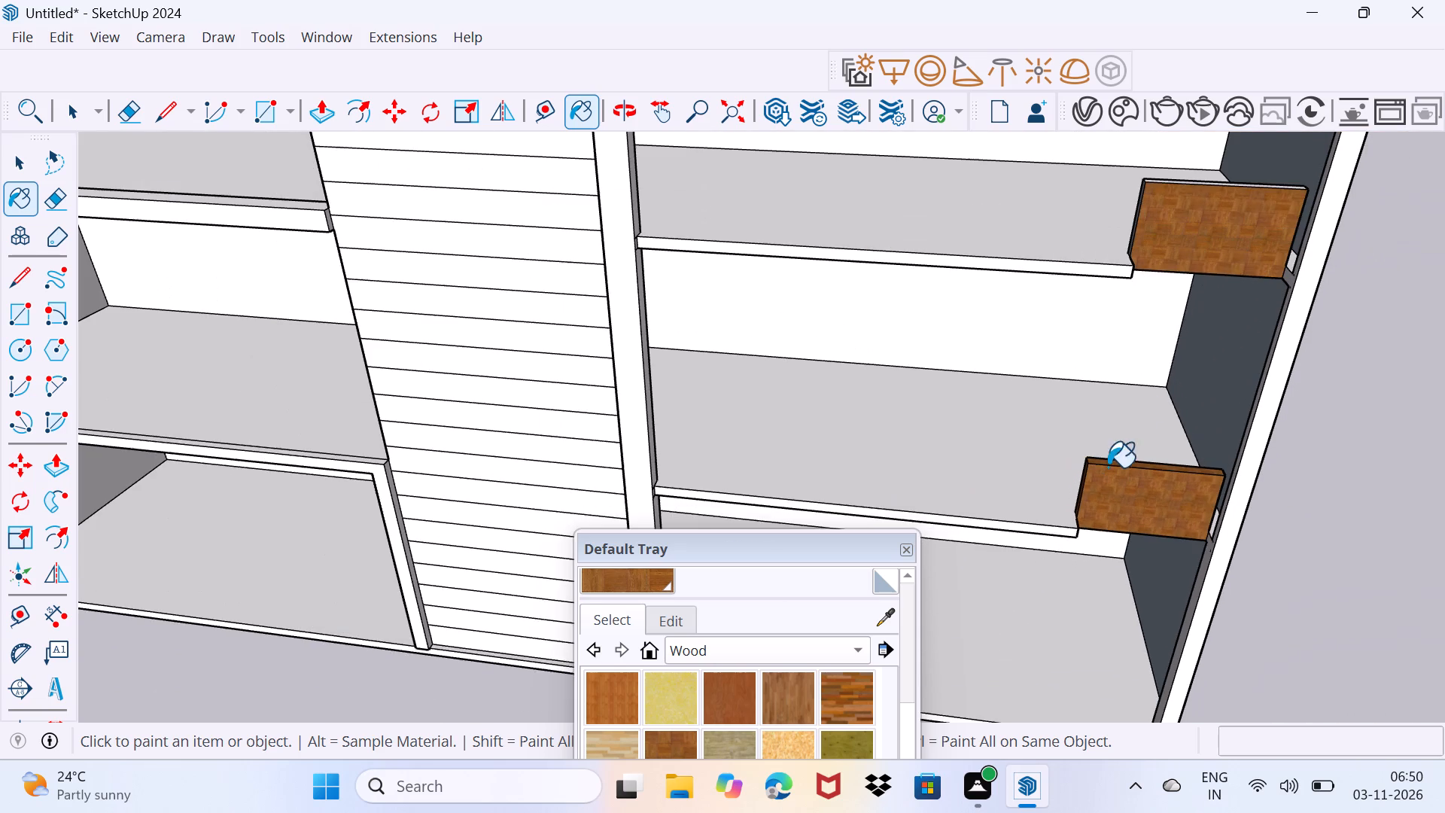
Paint the top and side edge faces of the upper balcony panel with the same parquet wood.
{"action": "scroll", "coordinate": [1161, 260], "scroll_direction": "up", "scroll_amount": 2}
{"action": "middle_click_drag", "start_coordinate": [1167, 260], "coordinate": [1190, 434], "text": "shift"}
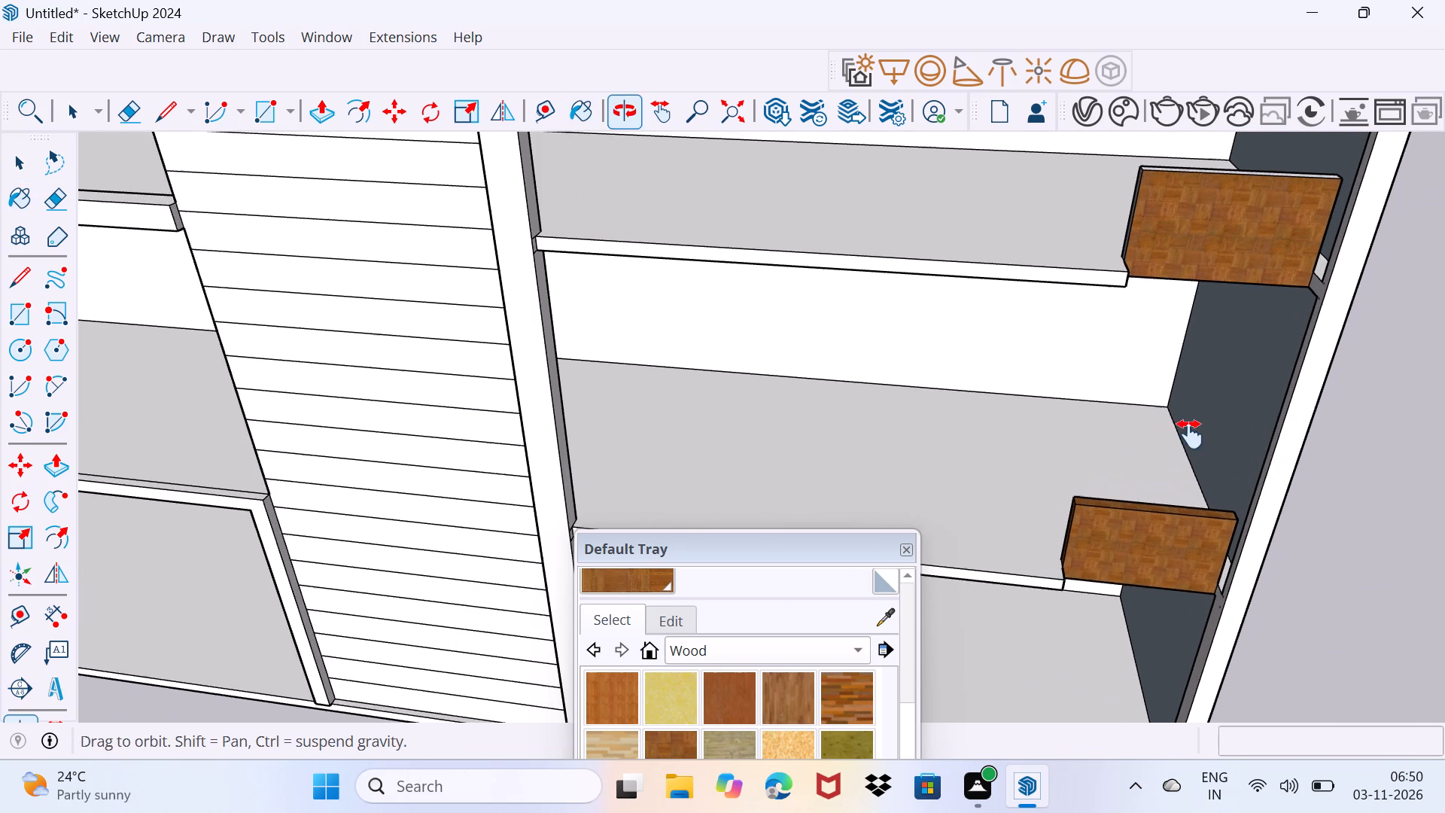
{"action": "middle_click_drag", "start_coordinate": [1190, 434], "coordinate": [1197, 473], "text": "shift"}
{"action": "scroll", "coordinate": [1203, 408], "scroll_direction": "up", "scroll_amount": 4}
{"action": "left_click", "coordinate": [1212, 381]}
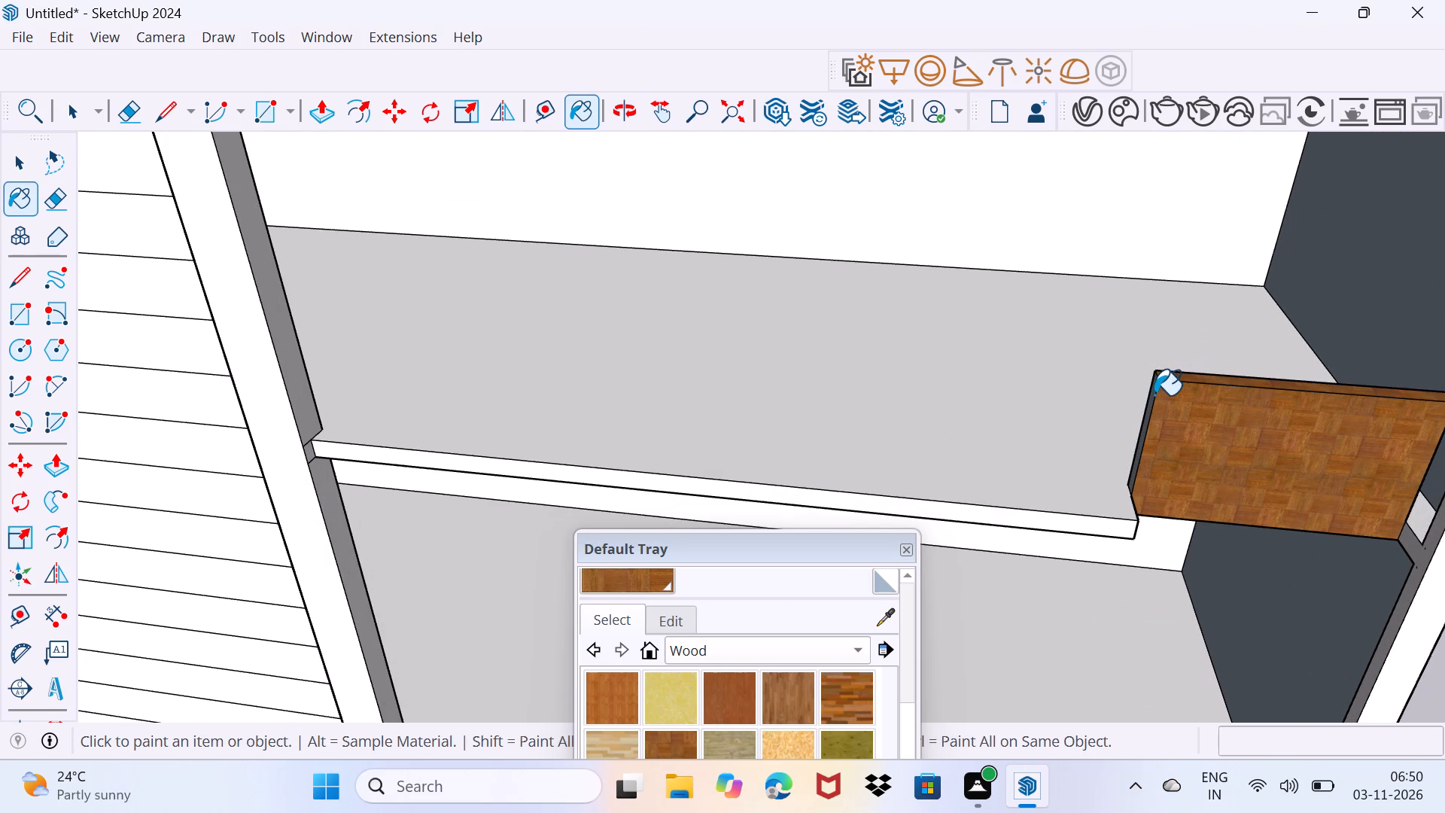
{"action": "left_click", "coordinate": [1152, 395]}
{"action": "middle_click_drag", "start_coordinate": [1156, 419], "coordinate": [1339, 444]}
{"action": "scroll", "coordinate": [1103, 416], "scroll_direction": "up", "scroll_amount": 4}
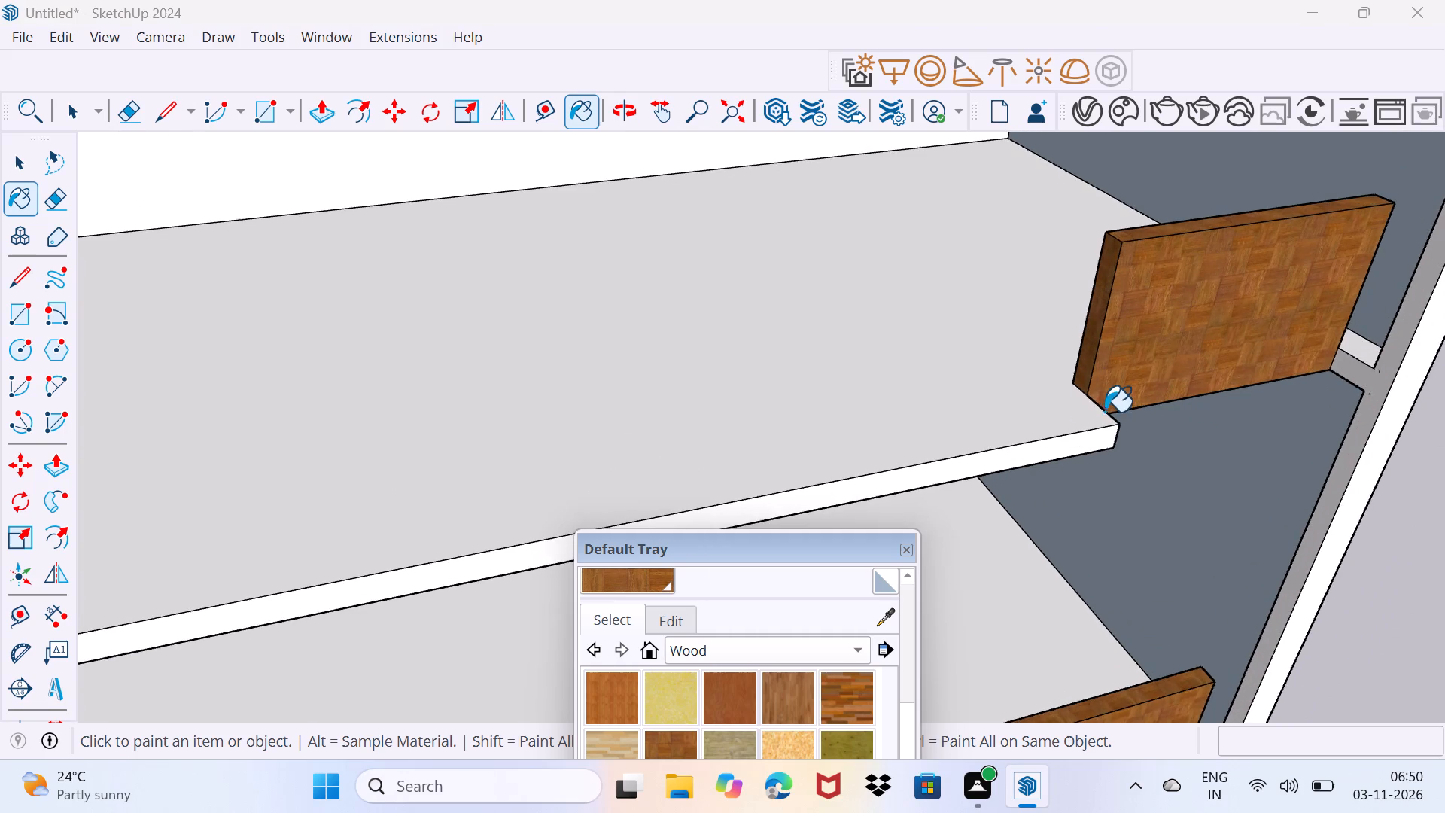
Paint the inward-facing back faces of both balcony panels with the parquet wood.
{"action": "middle_click_drag", "start_coordinate": [1056, 418], "coordinate": [1307, 391]}
{"action": "middle_click_drag", "start_coordinate": [984, 424], "coordinate": [1156, 424]}
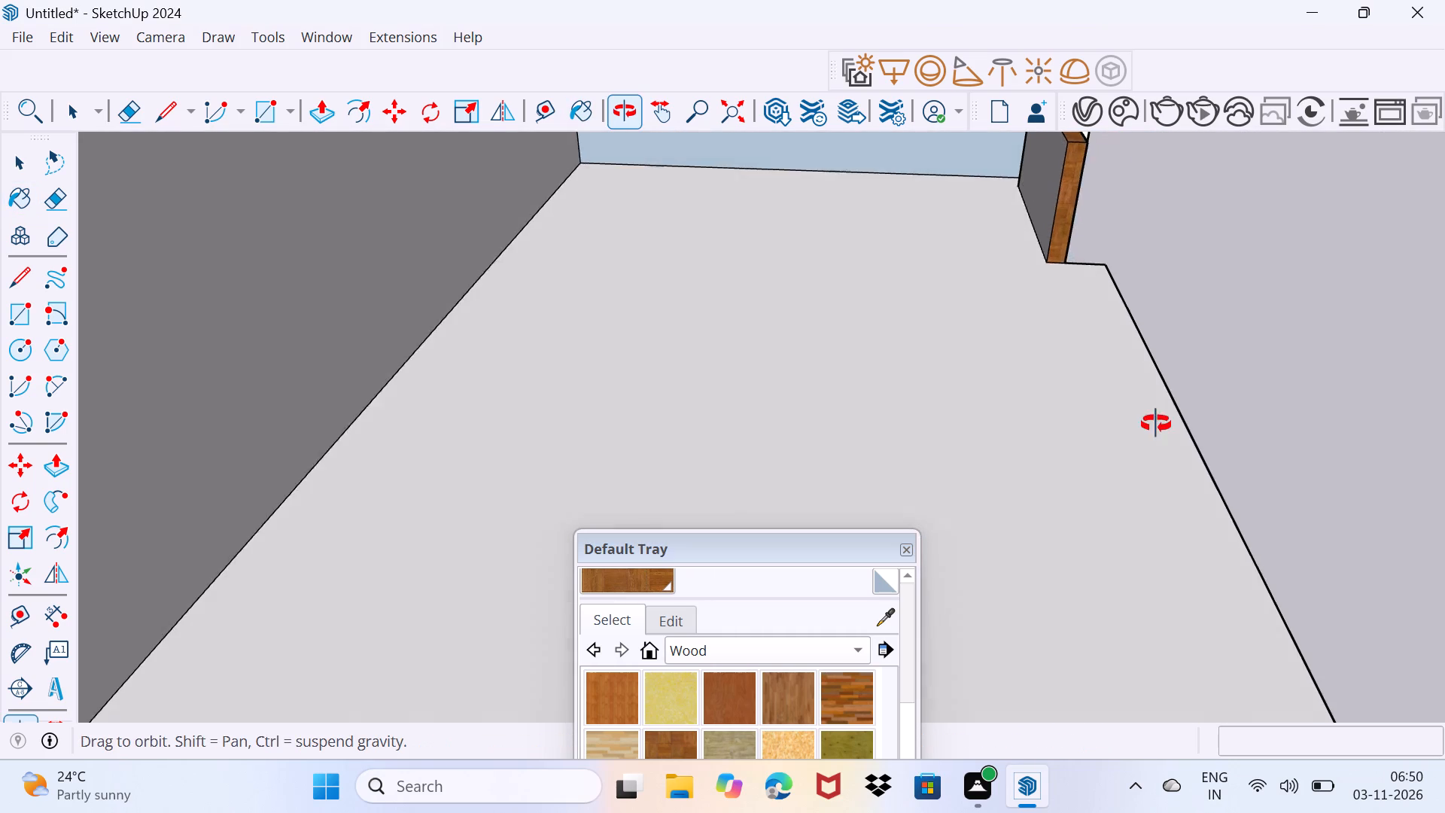
{"action": "middle_click_drag", "start_coordinate": [1156, 424], "coordinate": [1155, 423]}
{"action": "left_click", "coordinate": [1037, 208]}
{"action": "middle_click_drag", "start_coordinate": [1184, 354], "coordinate": [1085, 376]}
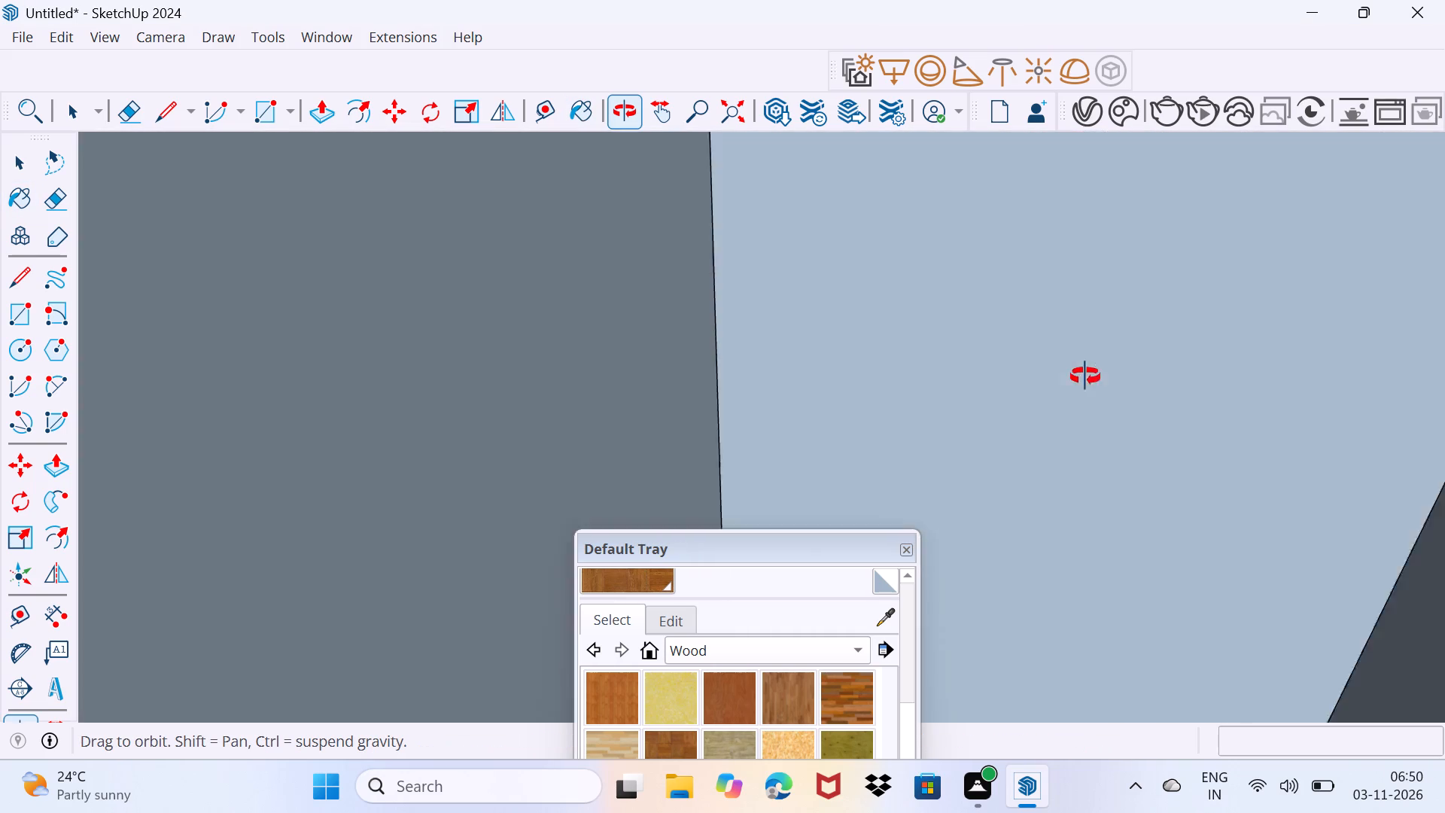
{"action": "middle_click_drag", "start_coordinate": [1085, 376], "coordinate": [966, 186]}
{"action": "middle_click_drag", "start_coordinate": [963, 501], "coordinate": [943, 236]}
{"action": "scroll", "coordinate": [886, 274], "scroll_direction": "up", "scroll_amount": 4}
{"action": "middle_click_drag", "start_coordinate": [894, 291], "coordinate": [1078, 321]}
{"action": "left_click", "coordinate": [924, 243]}
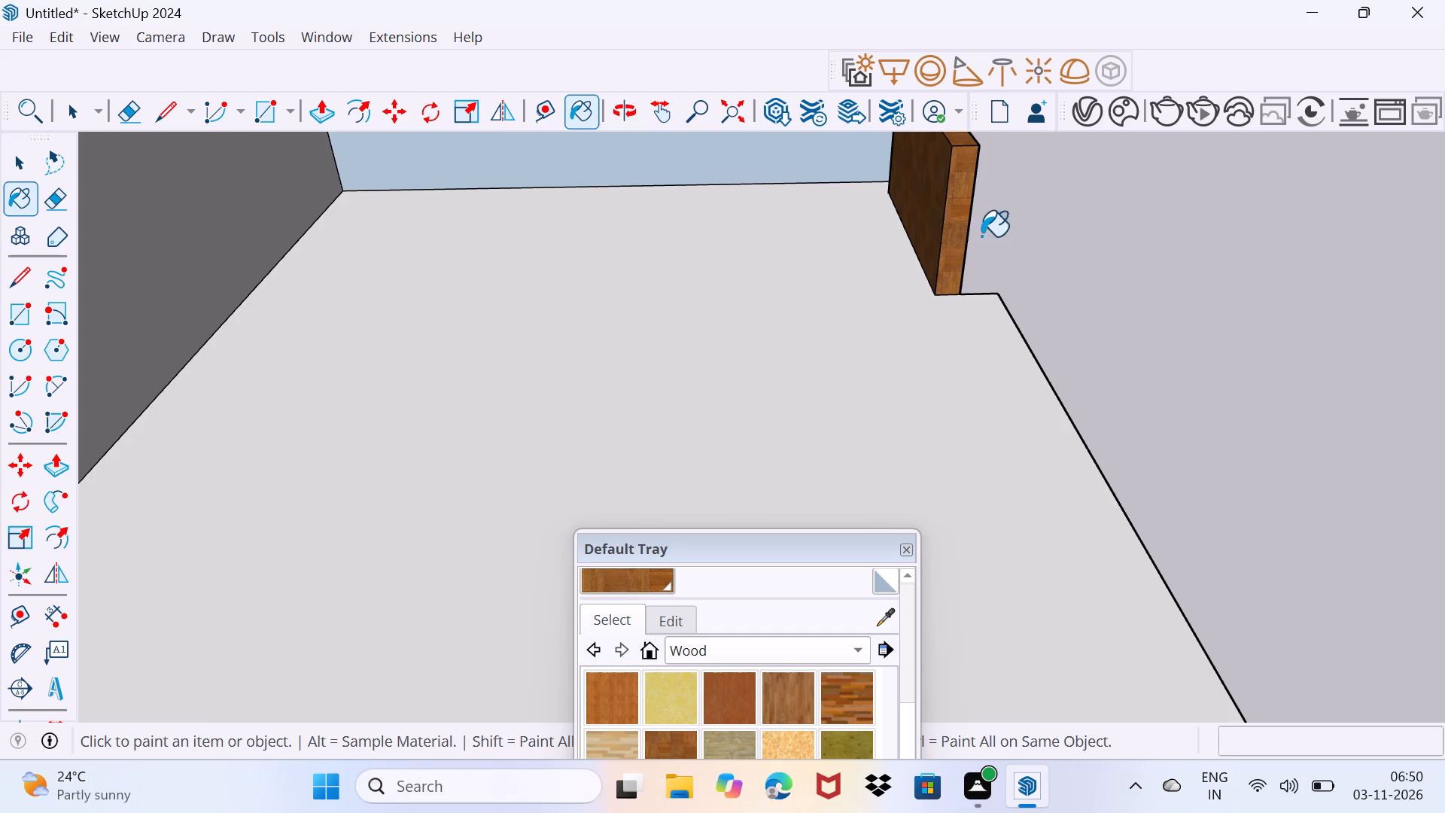
Paint the front face and outer post side of the L-shaped frame around the lowest open bay with parquet wood.
{"action": "middle_click_drag", "start_coordinate": [998, 269], "coordinate": [707, 296]}
{"action": "scroll", "coordinate": [707, 296], "scroll_direction": "down", "scroll_amount": 18}
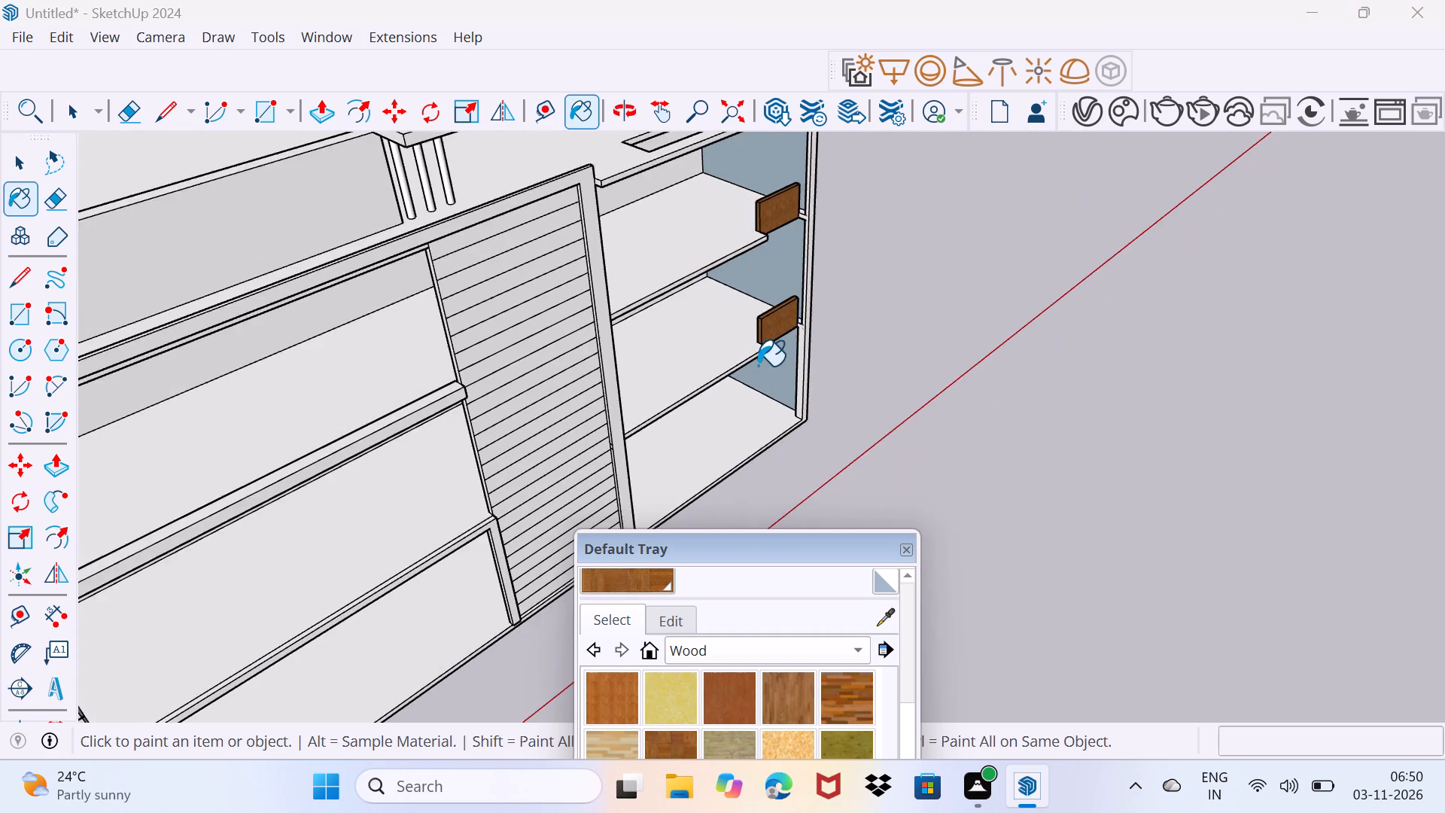
{"action": "middle_click_drag", "start_coordinate": [745, 370], "coordinate": [611, 184]}
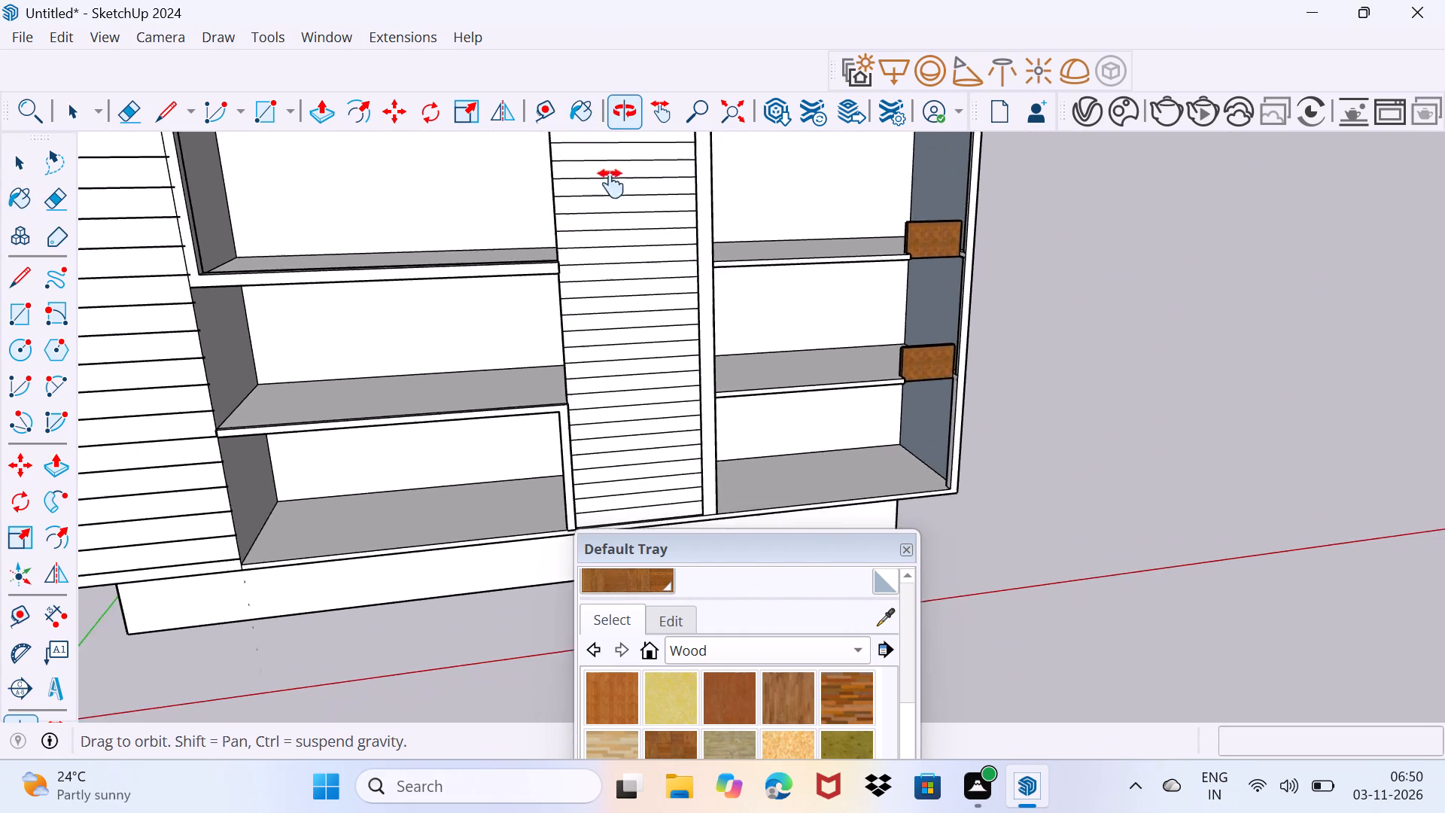
{"action": "middle_click_drag", "start_coordinate": [611, 184], "coordinate": [777, 50]}
{"action": "scroll", "coordinate": [704, 282], "scroll_direction": "up", "scroll_amount": 4}
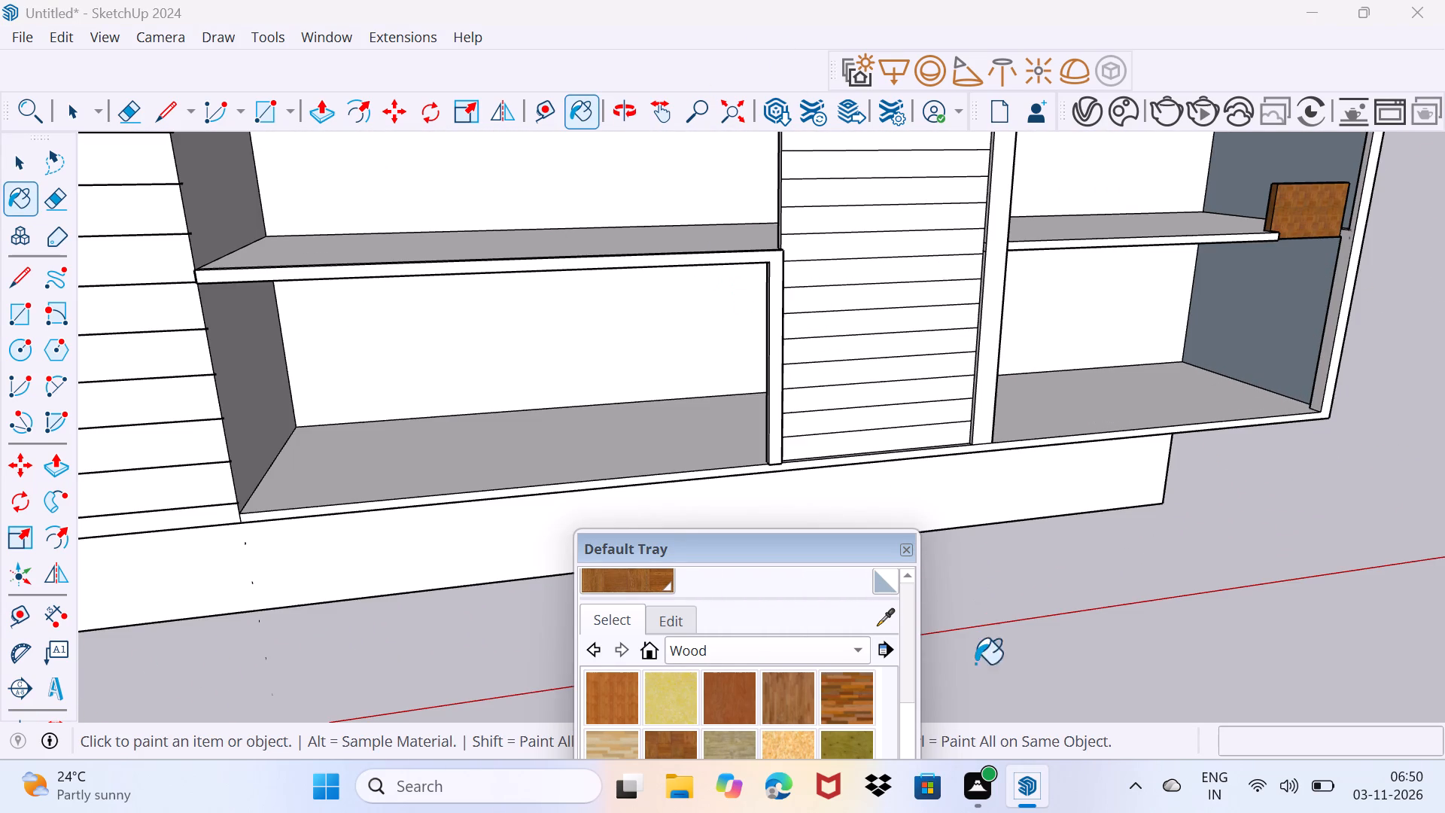
{"action": "left_click_drag", "start_coordinate": [816, 547], "coordinate": [806, 757]}
{"action": "scroll", "coordinate": [778, 385], "scroll_direction": "up", "scroll_amount": 5}
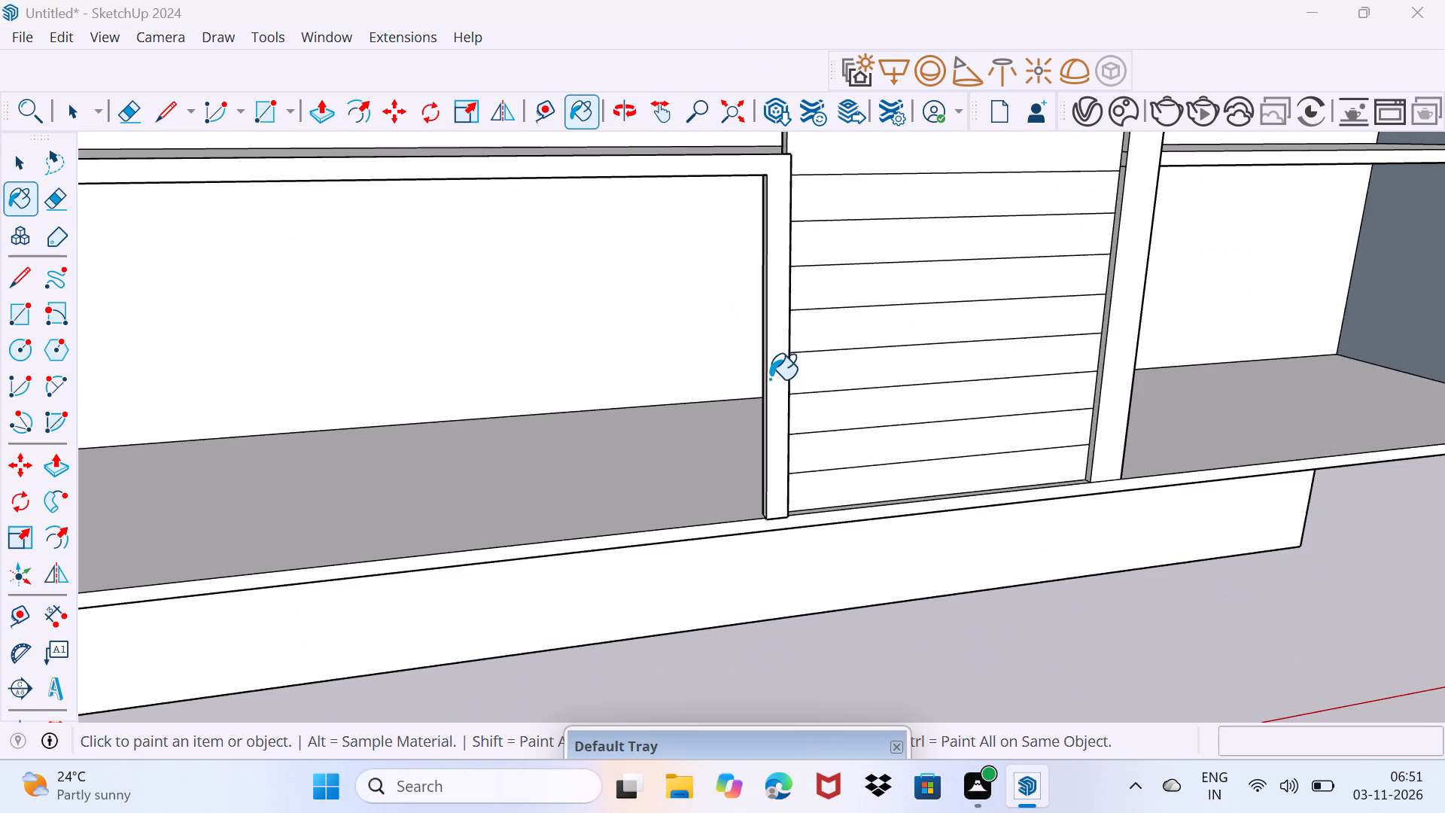
{"action": "left_click", "coordinate": [776, 359]}
{"action": "middle_click_drag", "start_coordinate": [776, 229], "coordinate": [281, 260]}
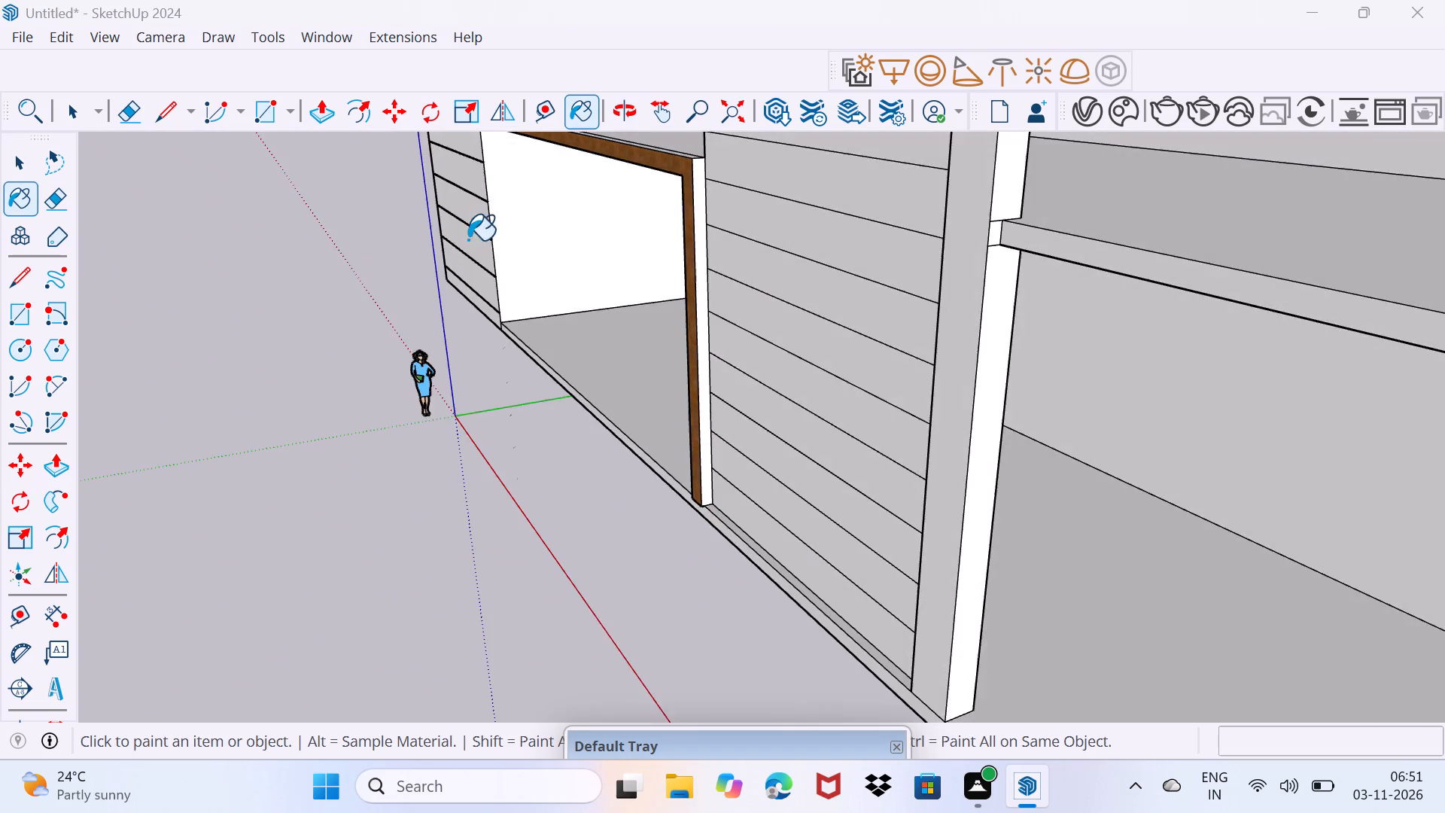
{"action": "scroll", "coordinate": [648, 210], "scroll_direction": "up", "scroll_amount": 4}
{"action": "left_click", "coordinate": [796, 190]}
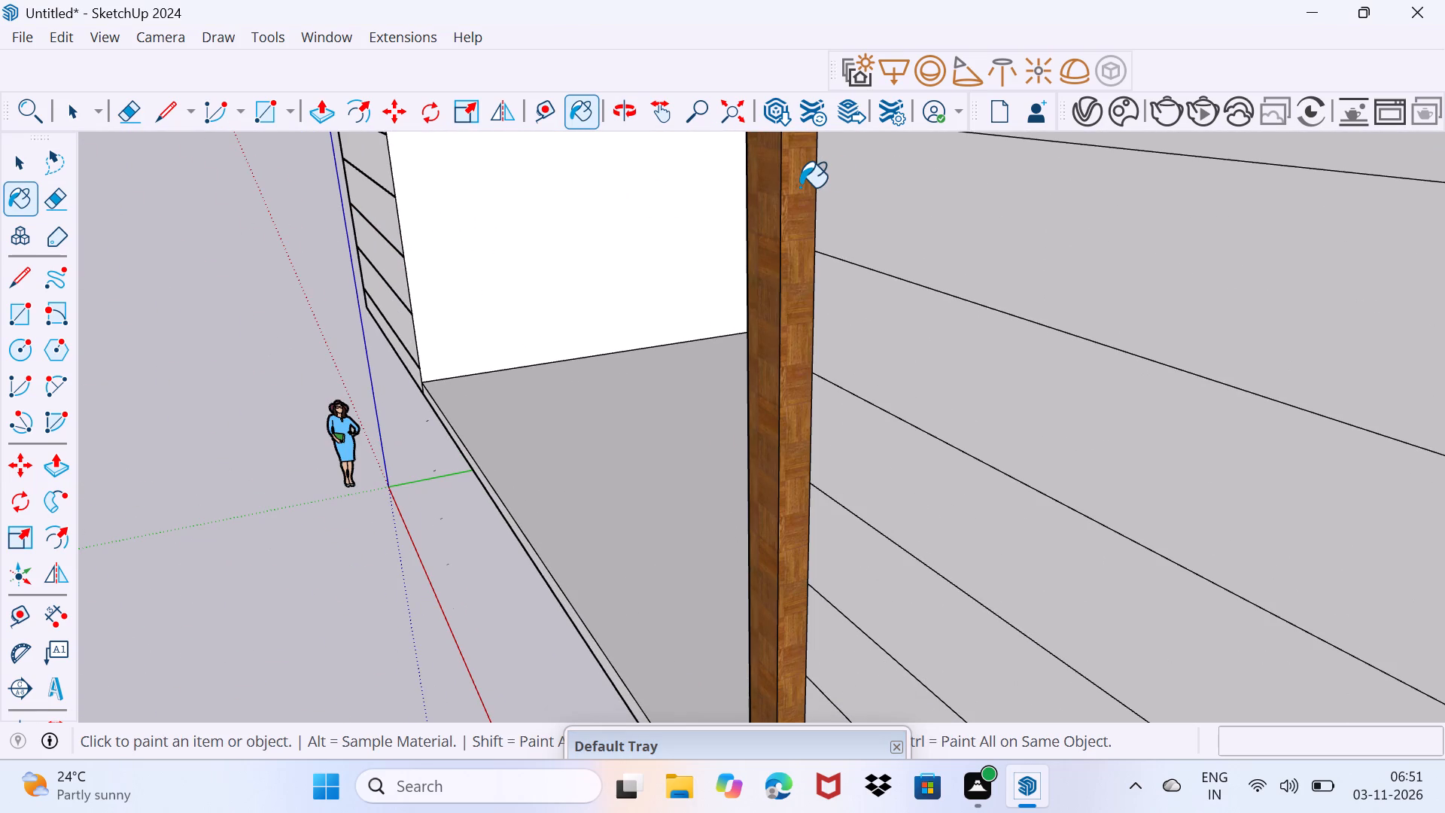
{"action": "middle_click_drag", "start_coordinate": [800, 187], "coordinate": [858, 507], "text": "shift"}
{"action": "left_click", "coordinate": [834, 379]}
Paint the post's inner side and the beam's underside on the L-shaped frame with the parquet wood.
{"action": "middle_click_drag", "start_coordinate": [791, 462], "coordinate": [871, 396]}
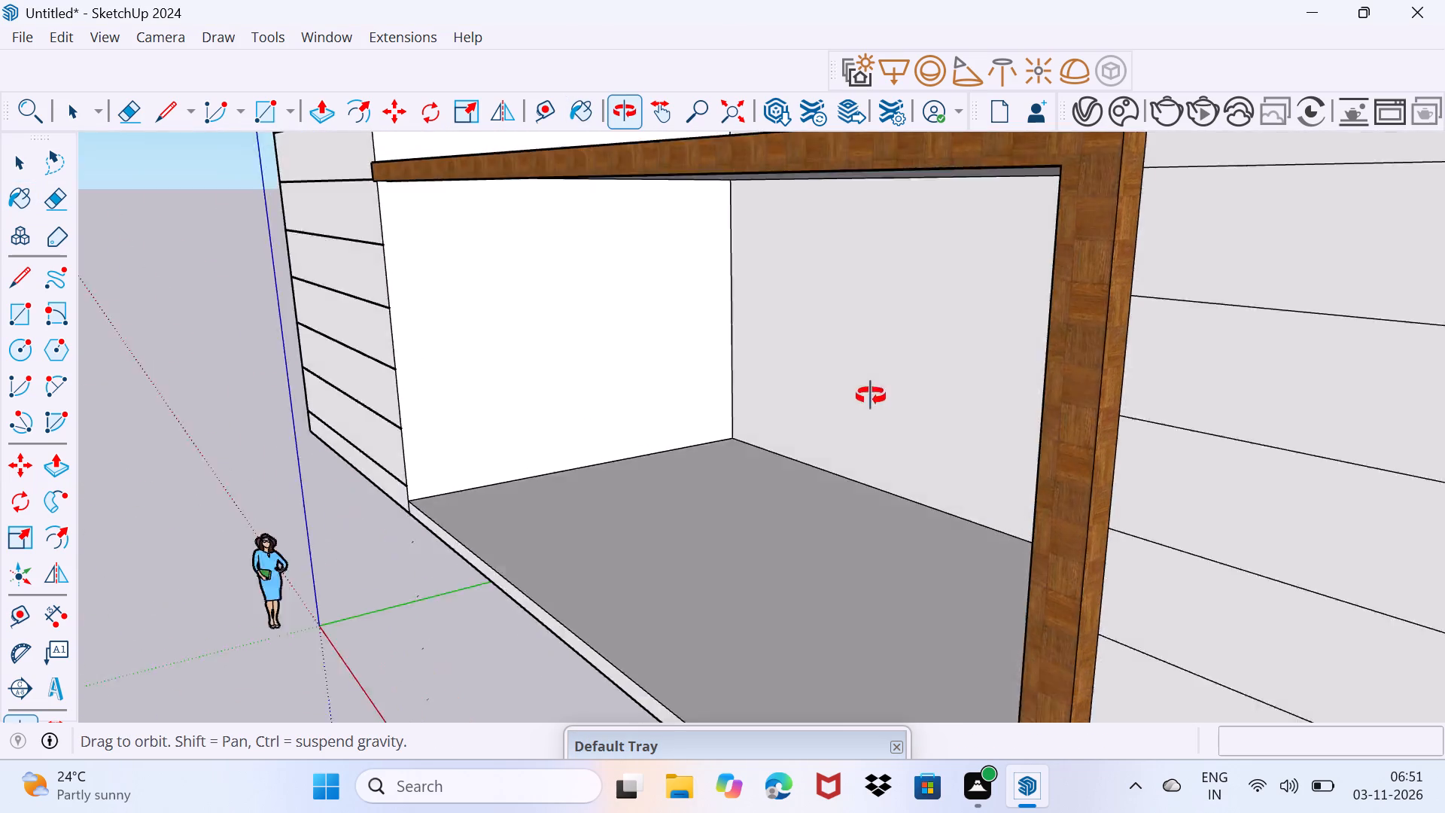
{"action": "middle_click_drag", "start_coordinate": [871, 396], "coordinate": [841, 486]}
{"action": "middle_click_drag", "start_coordinate": [856, 498], "coordinate": [926, 376]}
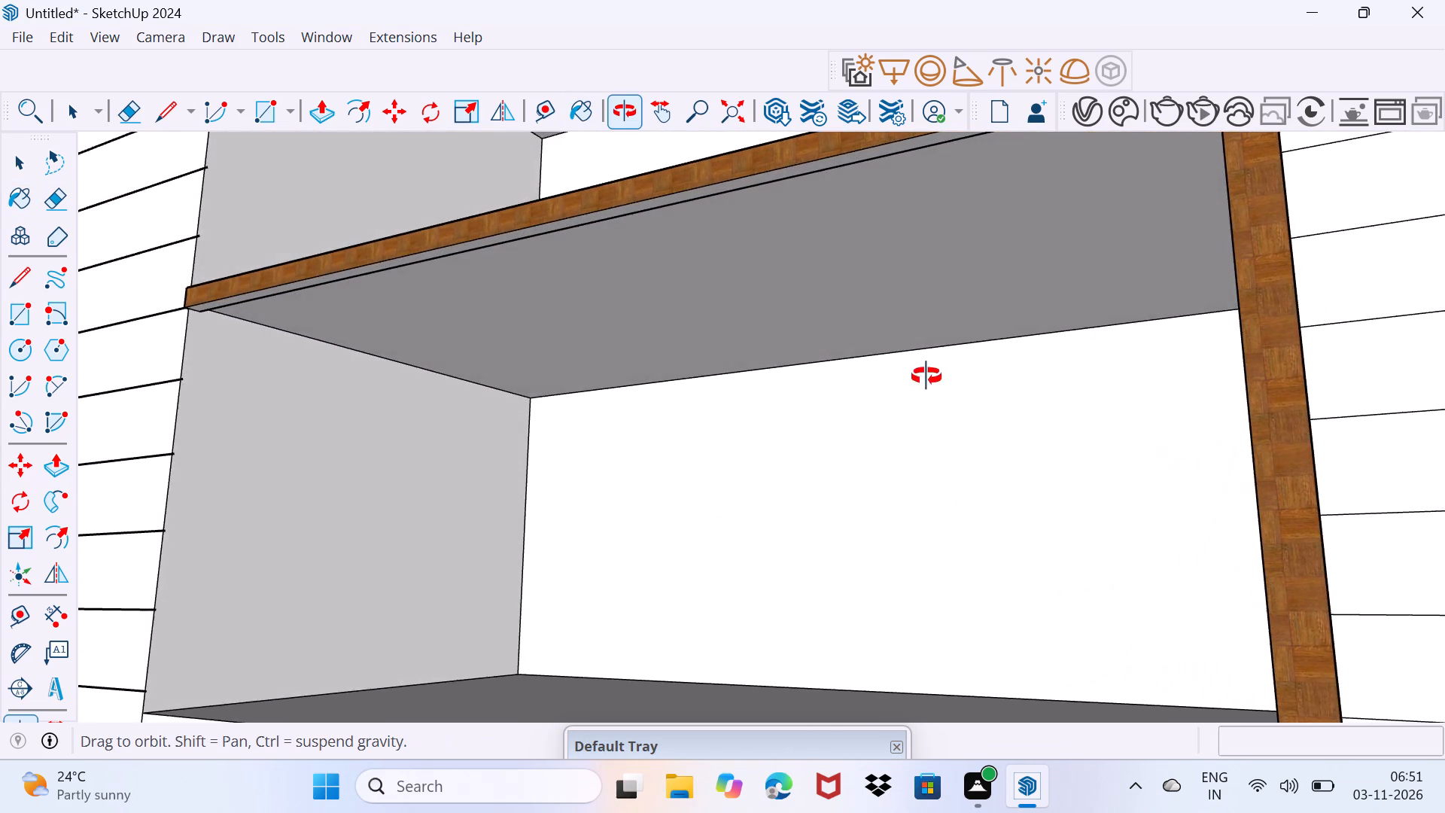
{"action": "middle_click_drag", "start_coordinate": [926, 376], "coordinate": [758, 501]}
{"action": "middle_click_drag", "start_coordinate": [804, 506], "coordinate": [1066, 333]}
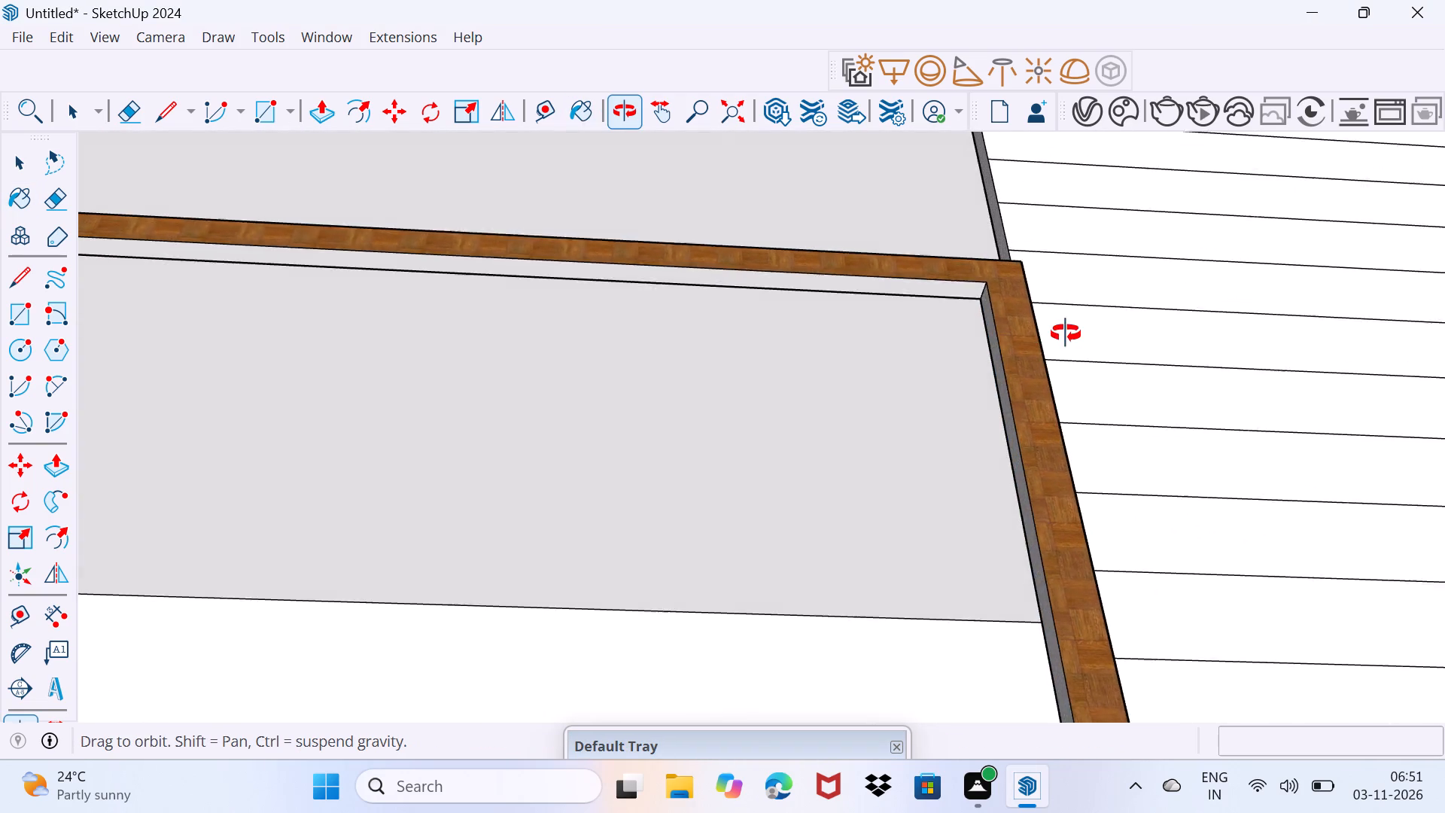
{"action": "middle_click_drag", "start_coordinate": [1066, 333], "coordinate": [1072, 307]}
{"action": "scroll", "coordinate": [1022, 318], "scroll_direction": "up", "scroll_amount": 10}
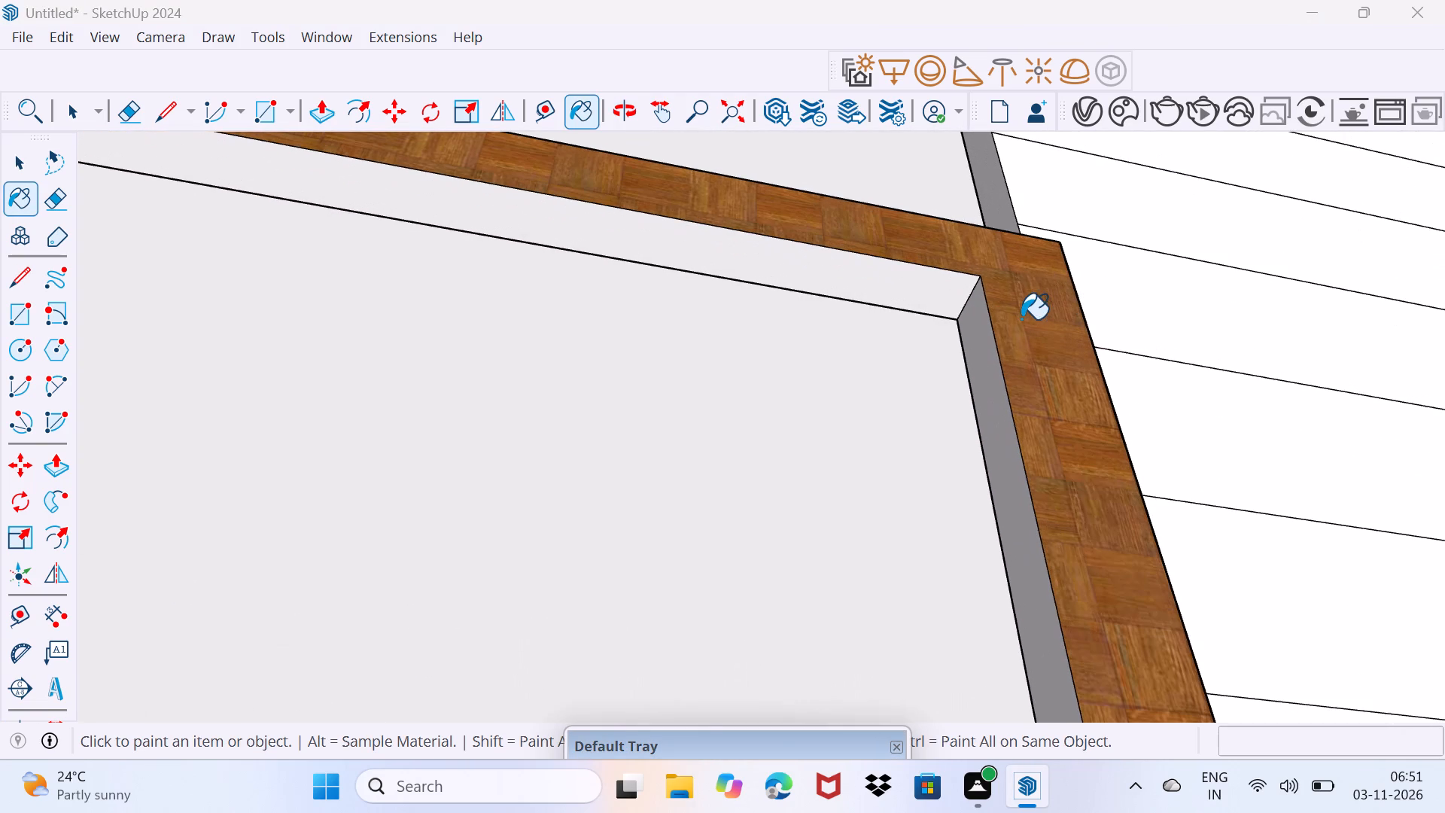
{"action": "left_click", "coordinate": [977, 352]}
{"action": "left_click", "coordinate": [896, 299]}
{"action": "key", "text": "space"}
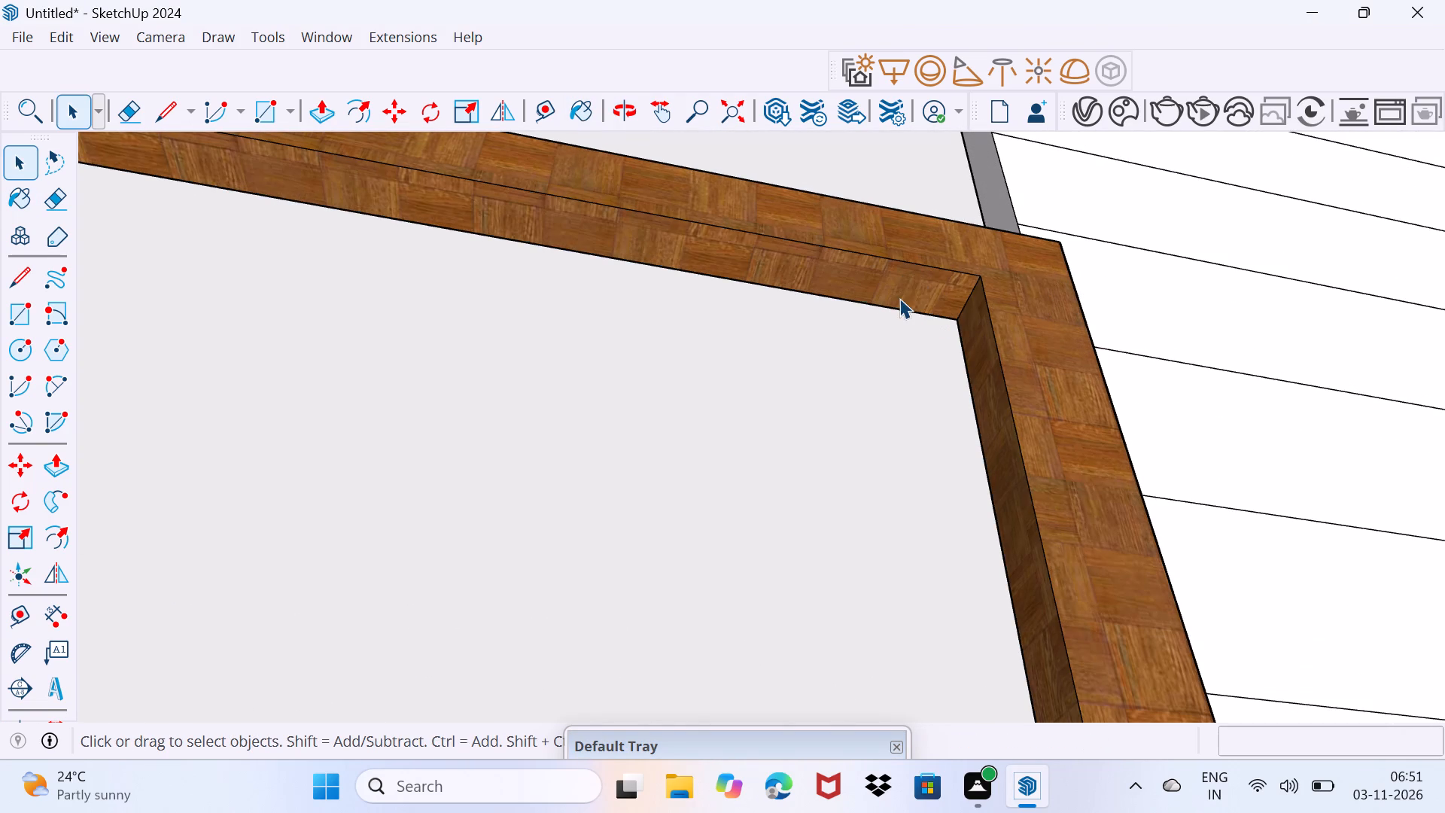
Examine the whole front facade with its wood-painted parts, and the upper storey and rooftop wall up close.
{"action": "scroll", "coordinate": [899, 298], "scroll_direction": "down", "scroll_amount": 20}
{"action": "scroll", "coordinate": [899, 298], "scroll_direction": "down", "scroll_amount": 1}
{"action": "middle_click_drag", "start_coordinate": [923, 352], "coordinate": [931, 480]}
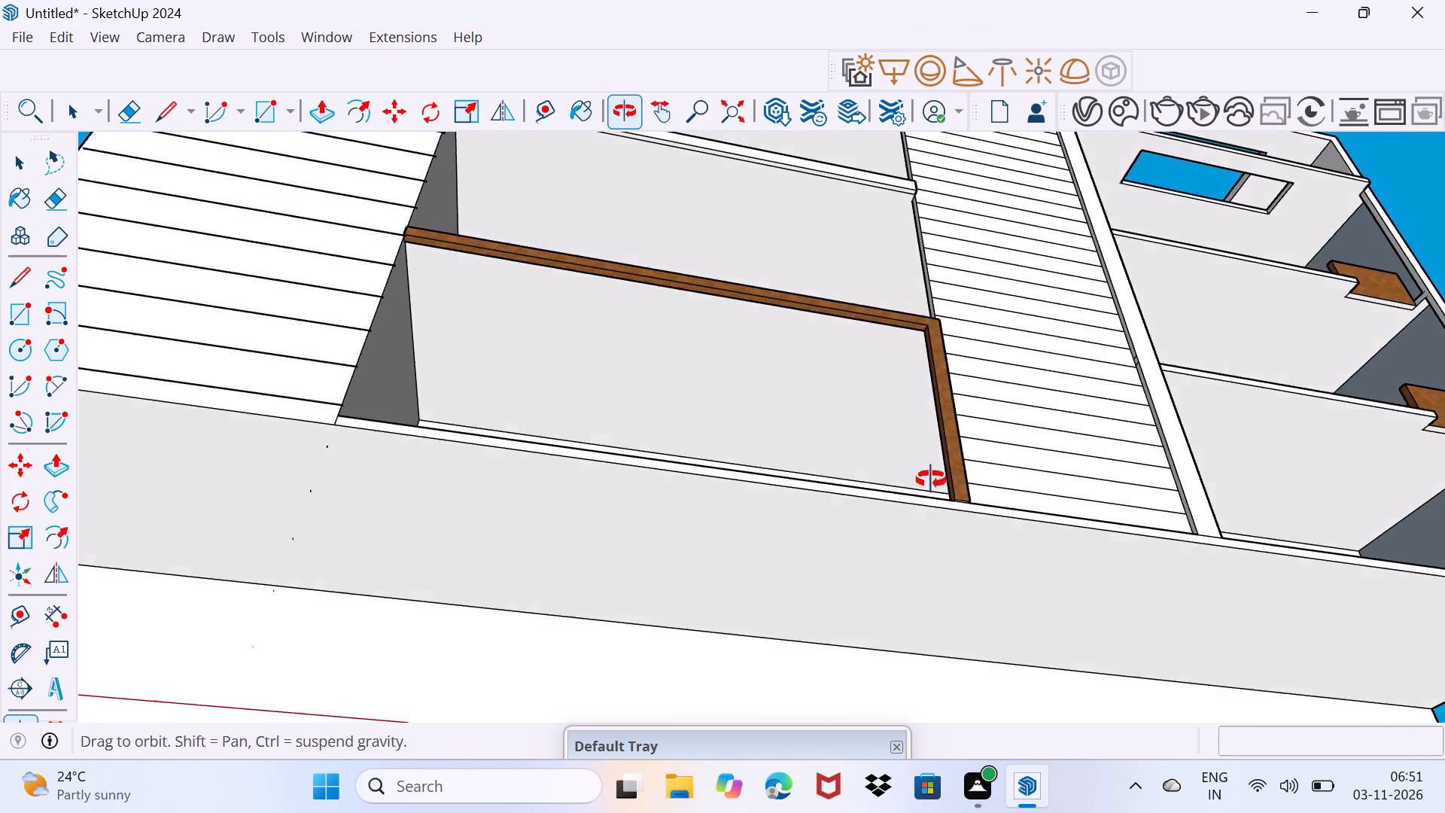
{"action": "middle_click_drag", "start_coordinate": [931, 480], "coordinate": [838, 604]}
{"action": "scroll", "coordinate": [882, 483], "scroll_direction": "down", "scroll_amount": 8}
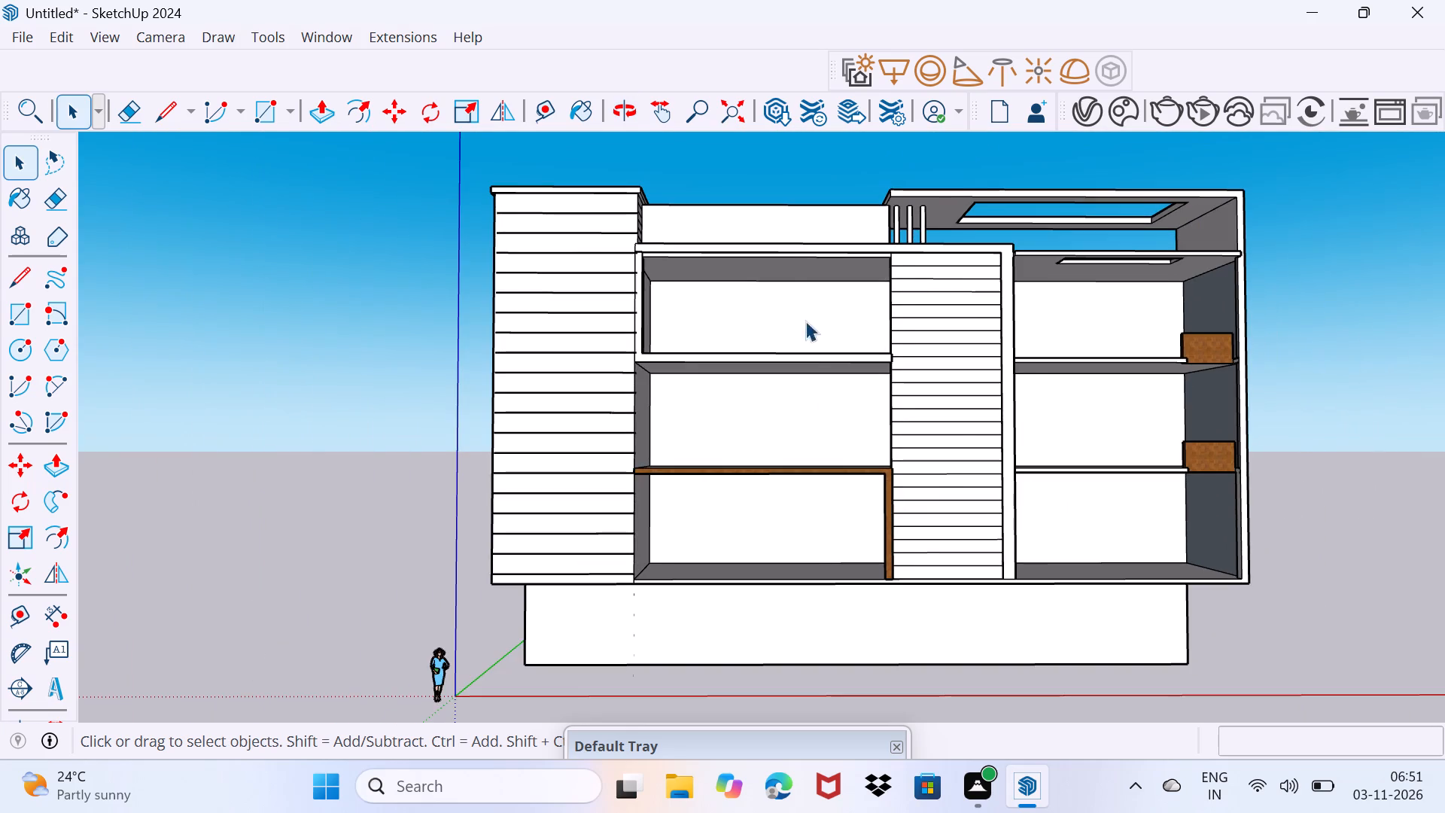
{"action": "scroll", "coordinate": [780, 257], "scroll_direction": "up", "scroll_amount": 1}
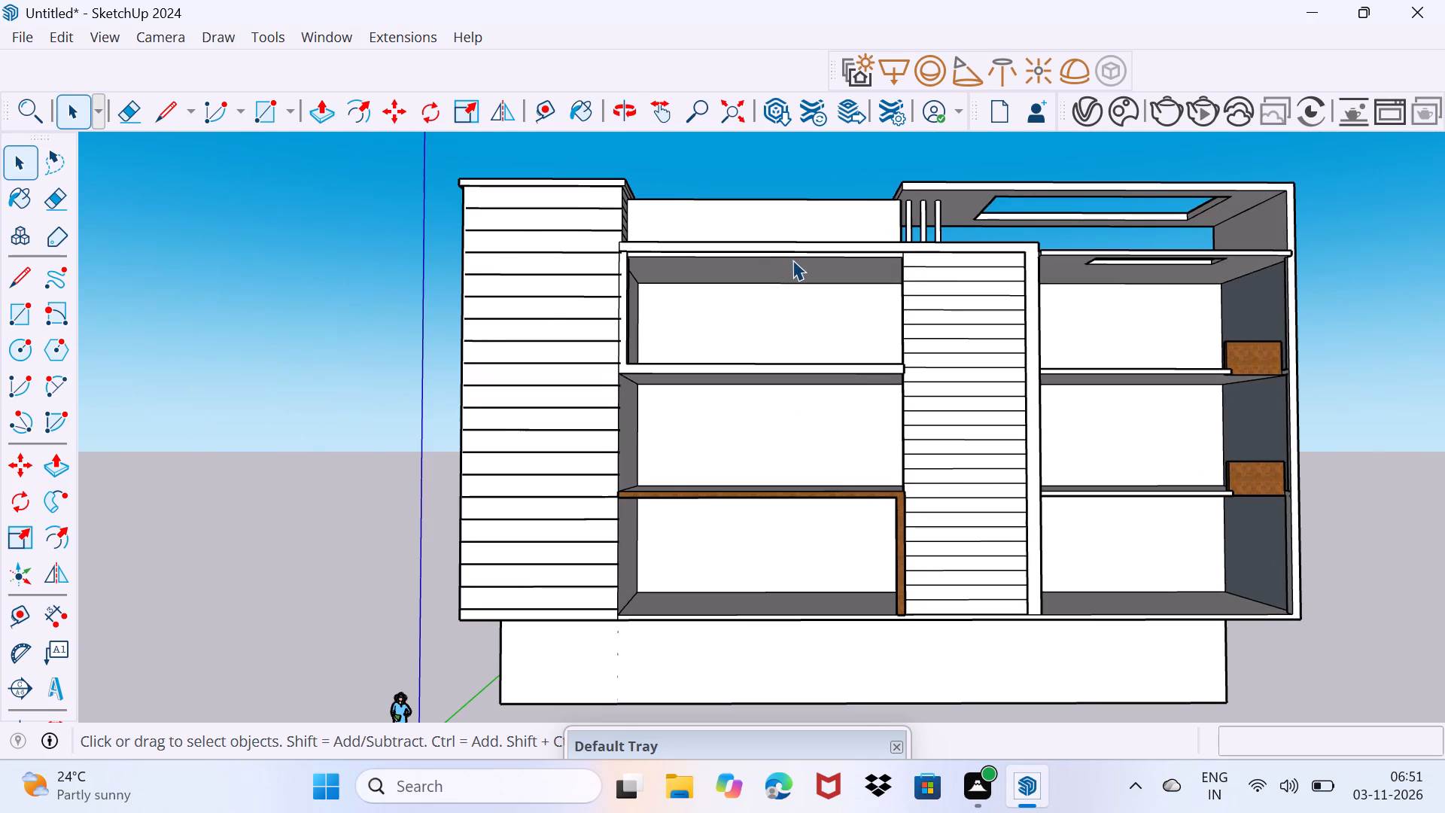
{"action": "scroll", "coordinate": [845, 166], "scroll_direction": "up", "scroll_amount": 3}
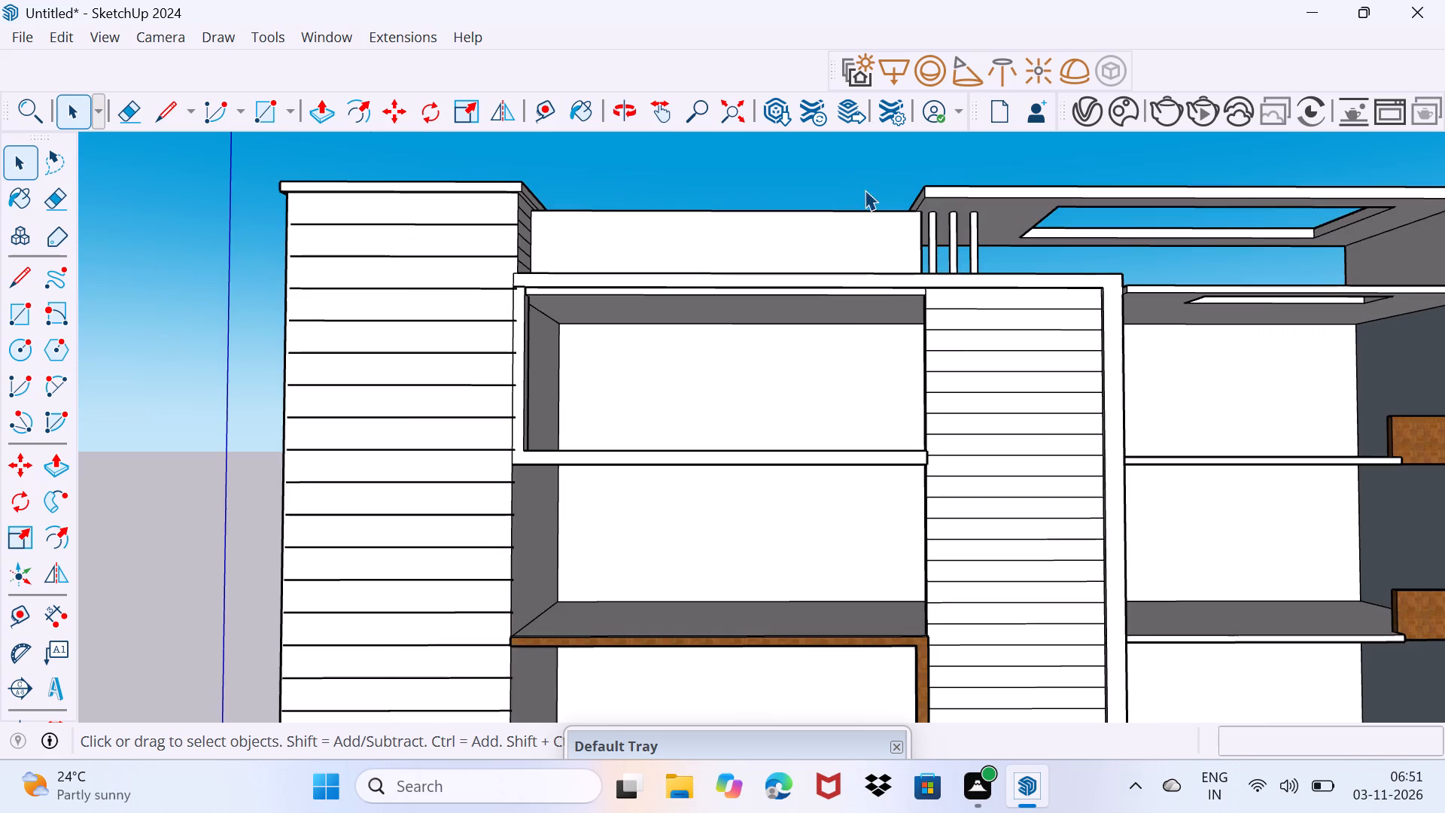
{"action": "middle_click_drag", "start_coordinate": [875, 251], "coordinate": [911, 388]}
{"action": "scroll", "coordinate": [894, 199], "scroll_direction": "up", "scroll_amount": 4}
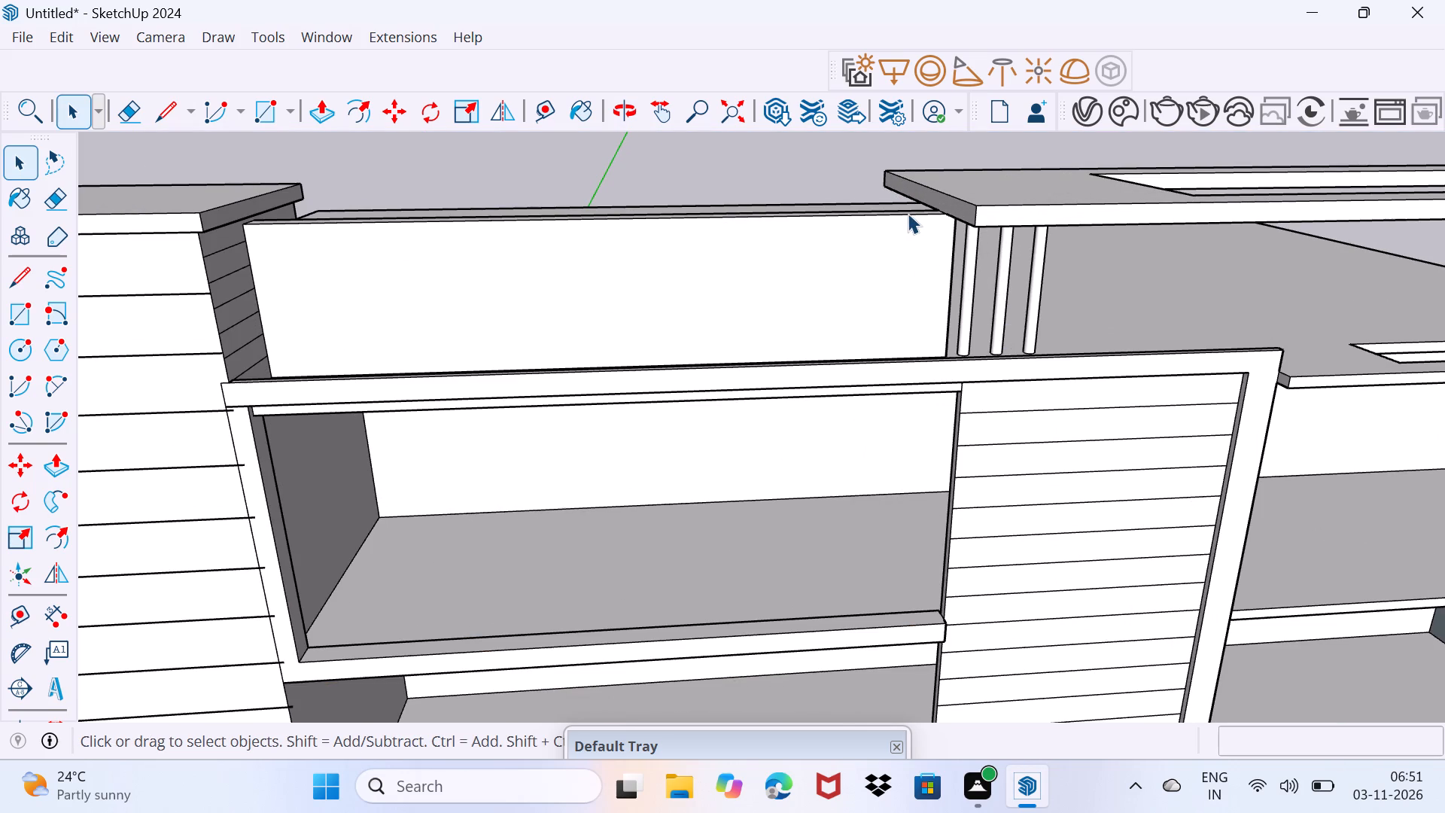
Copy the rooftop wall's top front edge down to its base and divide the span by 7 into equal horizontal bands.
{"action": "left_click", "coordinate": [907, 210]}
{"action": "left_click_drag", "start_coordinate": [904, 220], "coordinate": [904, 210]}
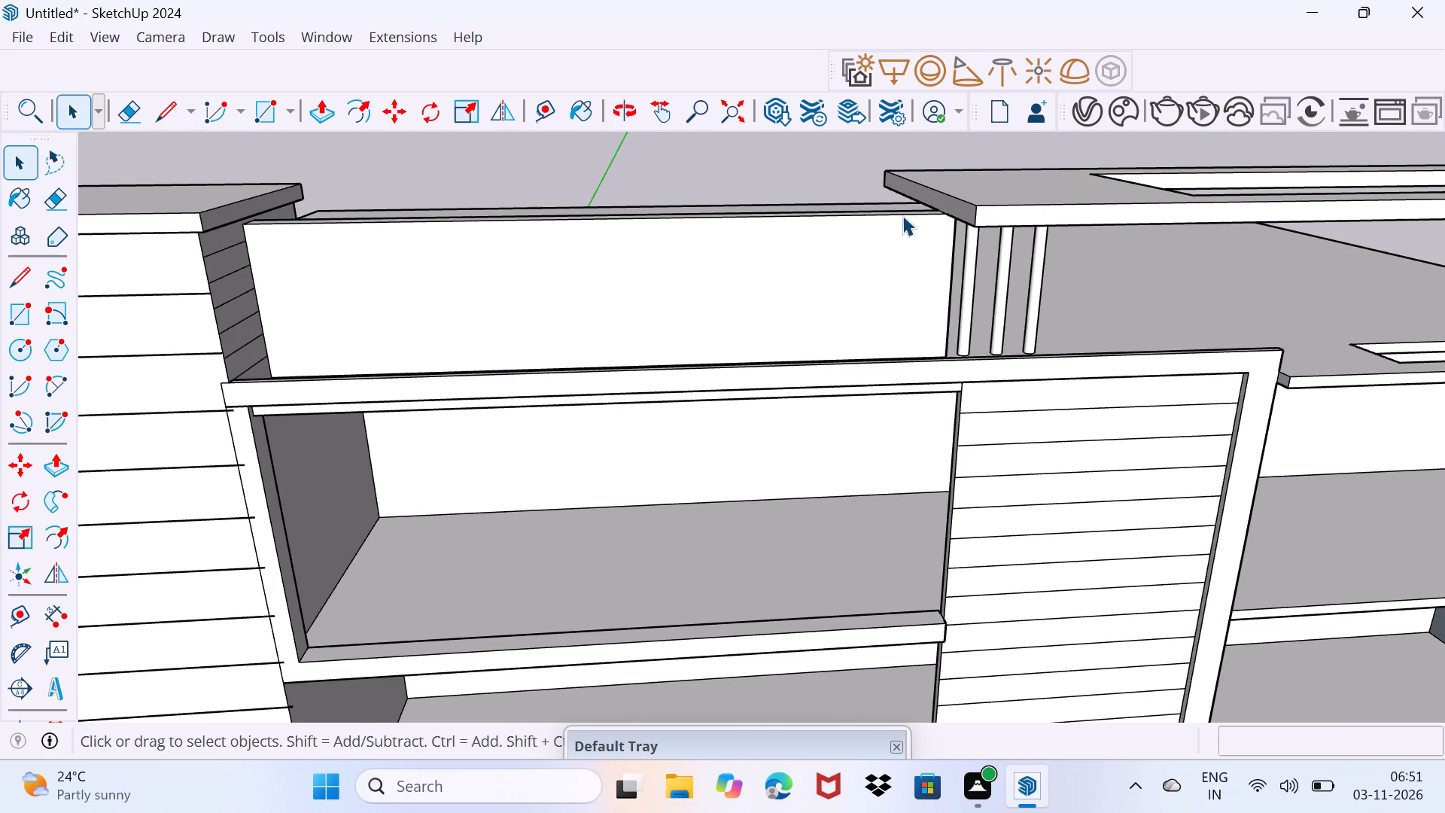
{"action": "left_click", "coordinate": [902, 215]}
{"action": "scroll", "coordinate": [918, 228], "scroll_direction": "up", "scroll_amount": 5}
{"action": "middle_click_drag", "start_coordinate": [945, 244], "coordinate": [872, 195]}
{"action": "scroll", "coordinate": [986, 218], "scroll_direction": "up", "scroll_amount": 4}
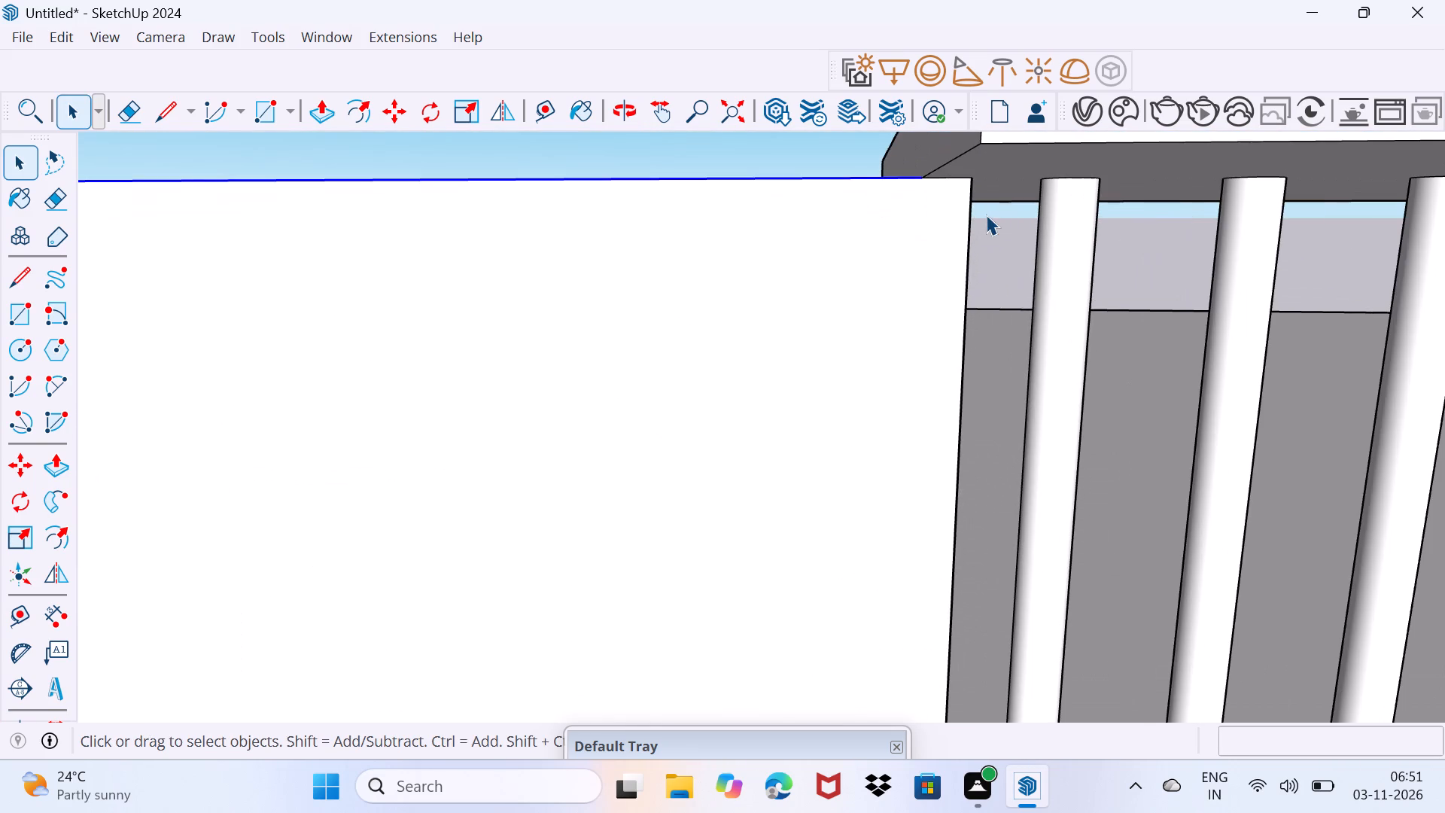
{"action": "left_click", "coordinate": [948, 176], "text": "ctrl"}
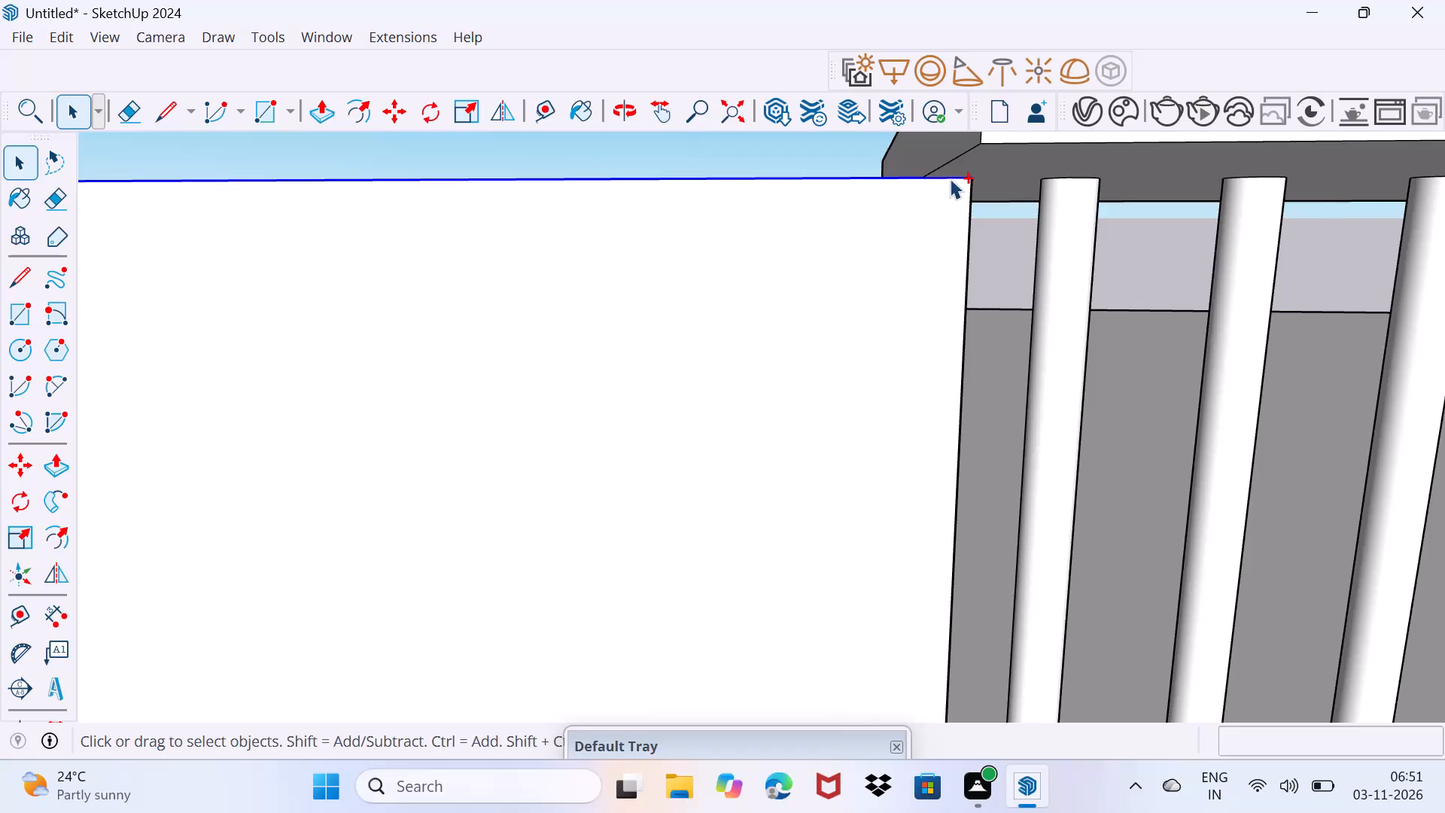
{"action": "key", "text": "m"}
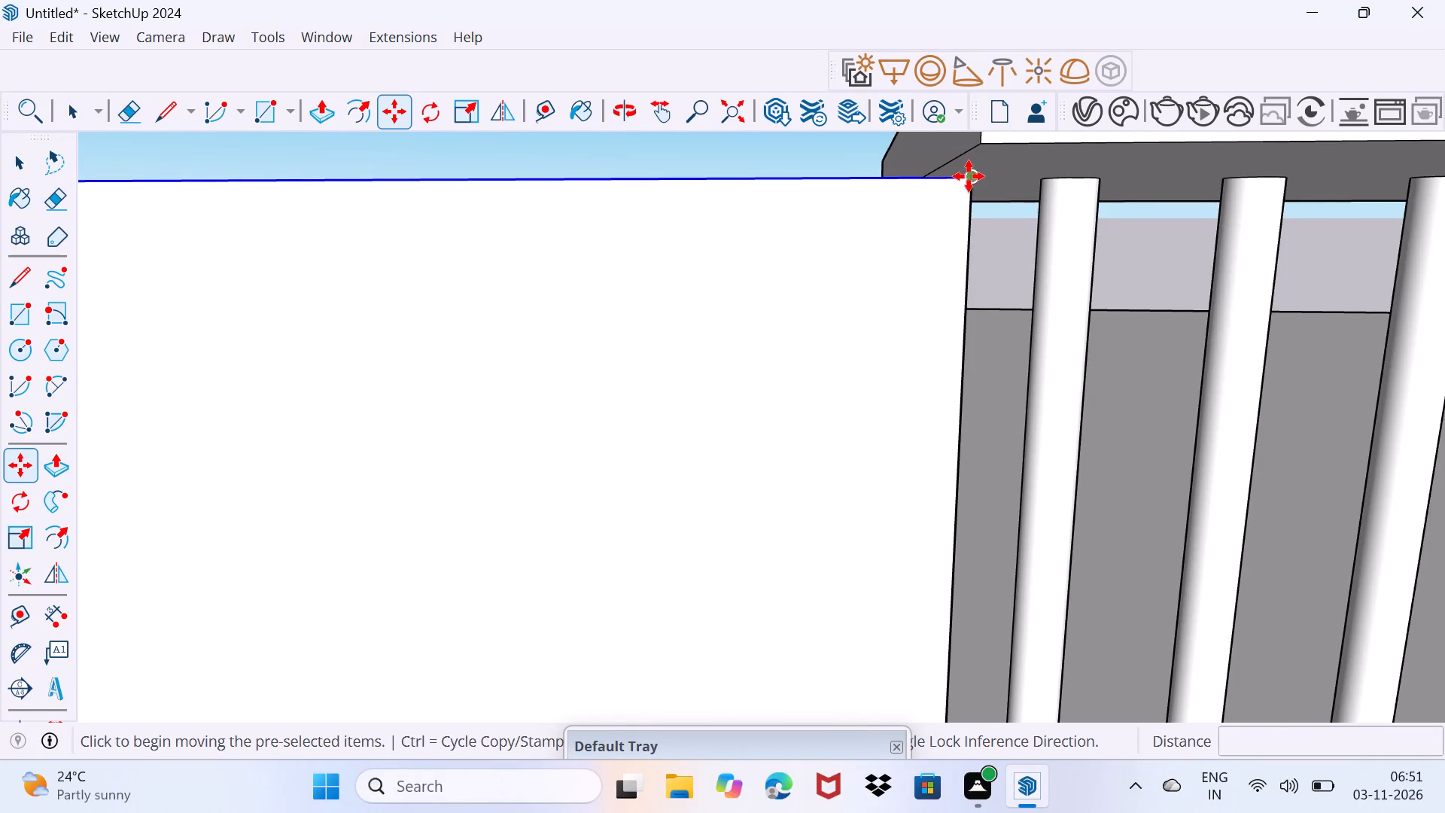
{"action": "left_click", "coordinate": [969, 176]}
{"action": "scroll", "coordinate": [985, 327], "scroll_direction": "down", "scroll_amount": 4}
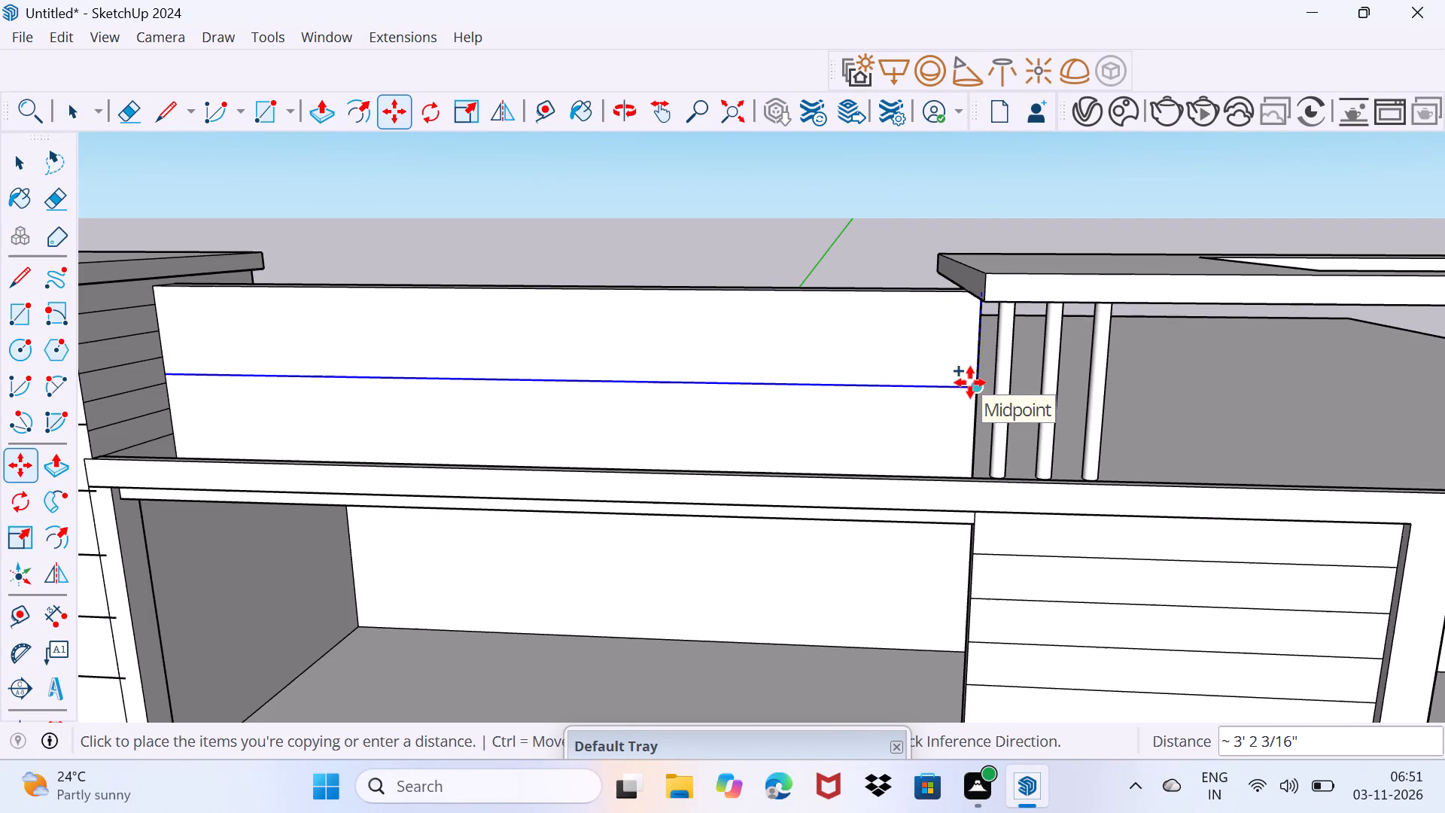
{"action": "middle_click_drag", "start_coordinate": [968, 379], "coordinate": [959, 325], "text": "shift"}
{"action": "scroll", "coordinate": [942, 340], "scroll_direction": "up", "scroll_amount": 3}
{"action": "middle_click_drag", "start_coordinate": [945, 346], "coordinate": [962, 382]}
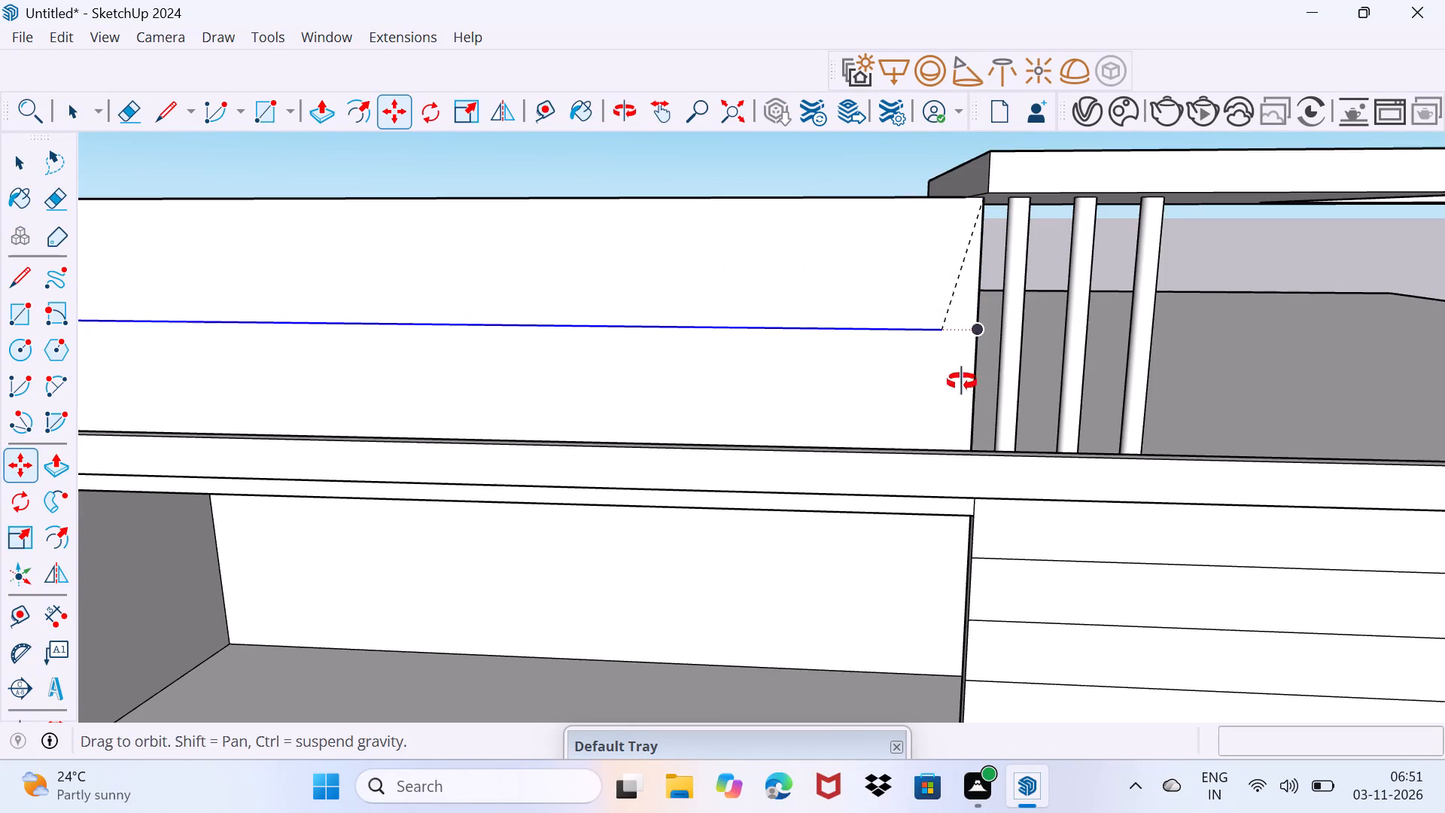
{"action": "middle_click_drag", "start_coordinate": [962, 382], "coordinate": [973, 417]}
{"action": "left_click", "coordinate": [969, 446]}
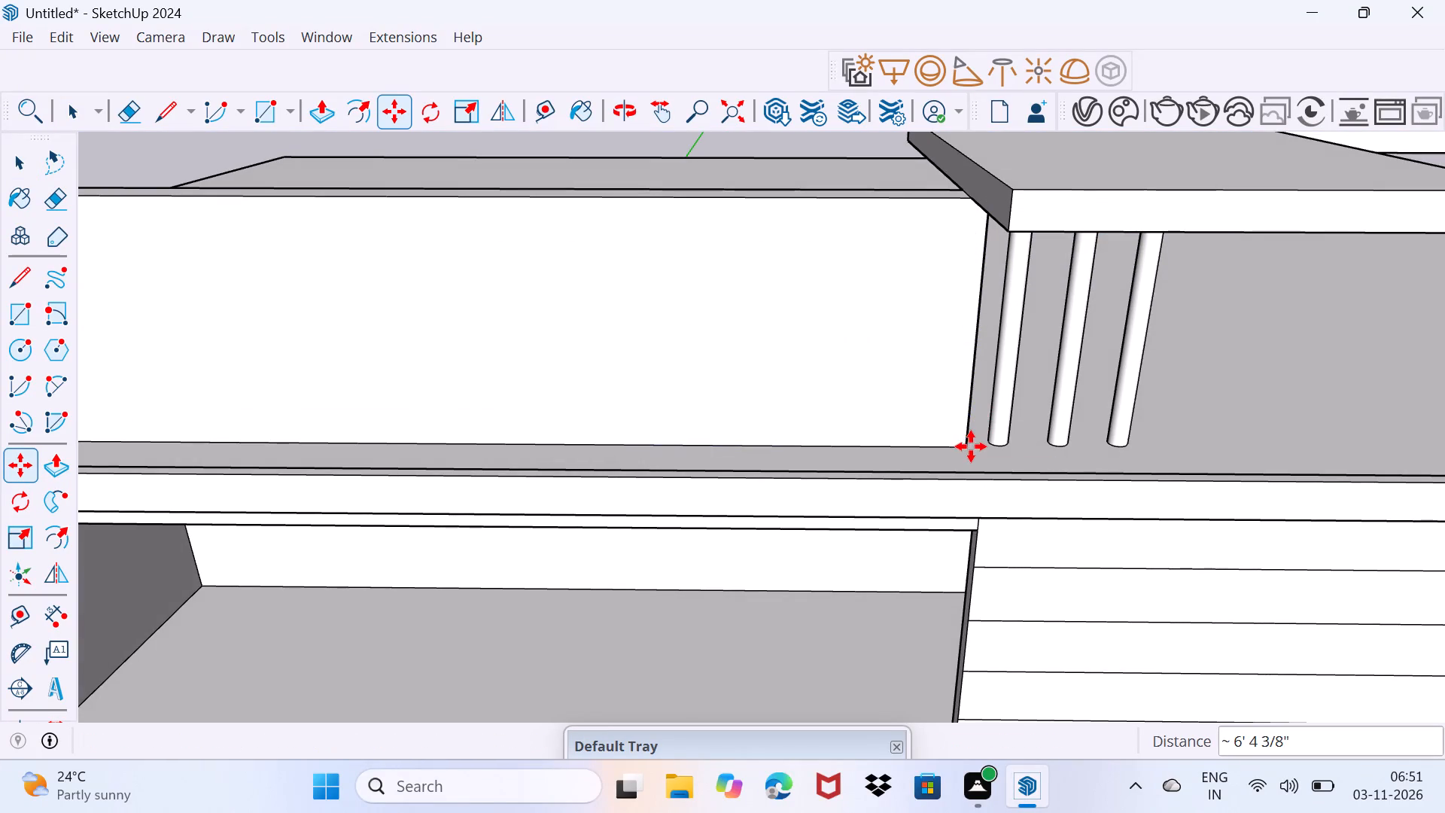
{"action": "key", "text": "slash"}
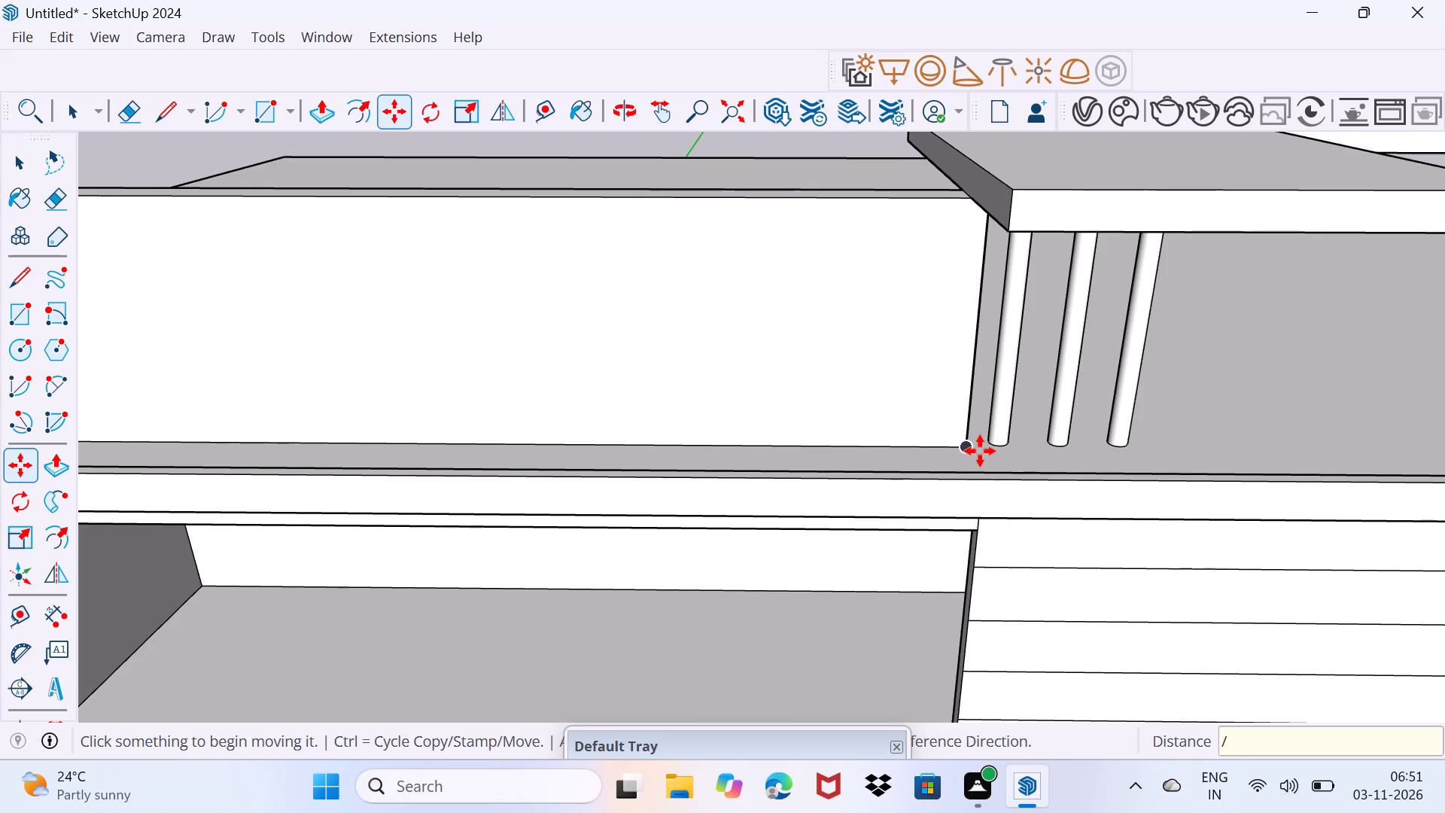
{"action": "key", "text": "7"}
{"action": "key", "text": "Return"}
{"action": "key", "text": "space"}
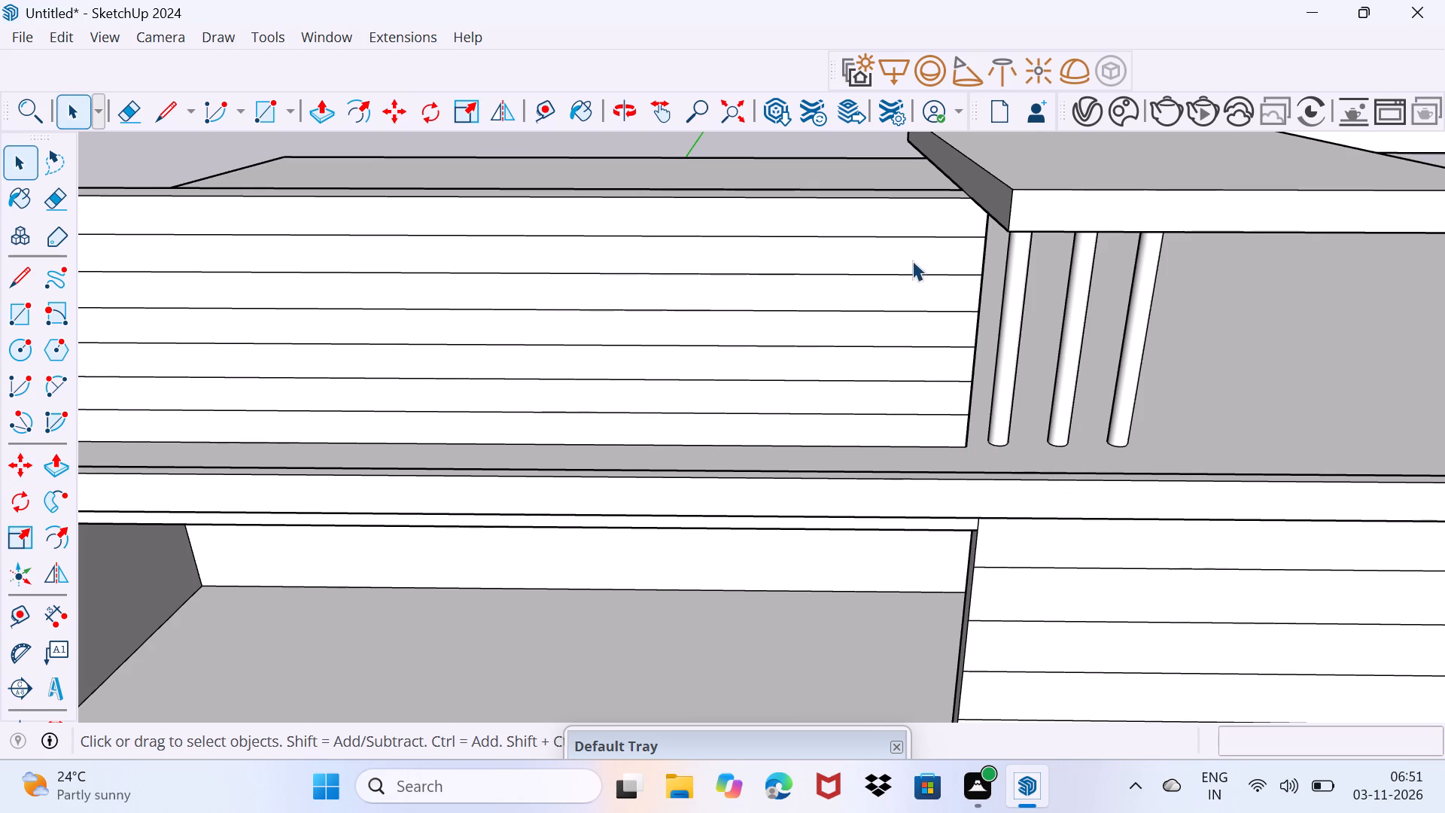
Copy all six dividing lines on the rooftop wall's front face 0.9" downward to form thin grooves between the bands.
{"action": "left_click", "coordinate": [916, 240]}
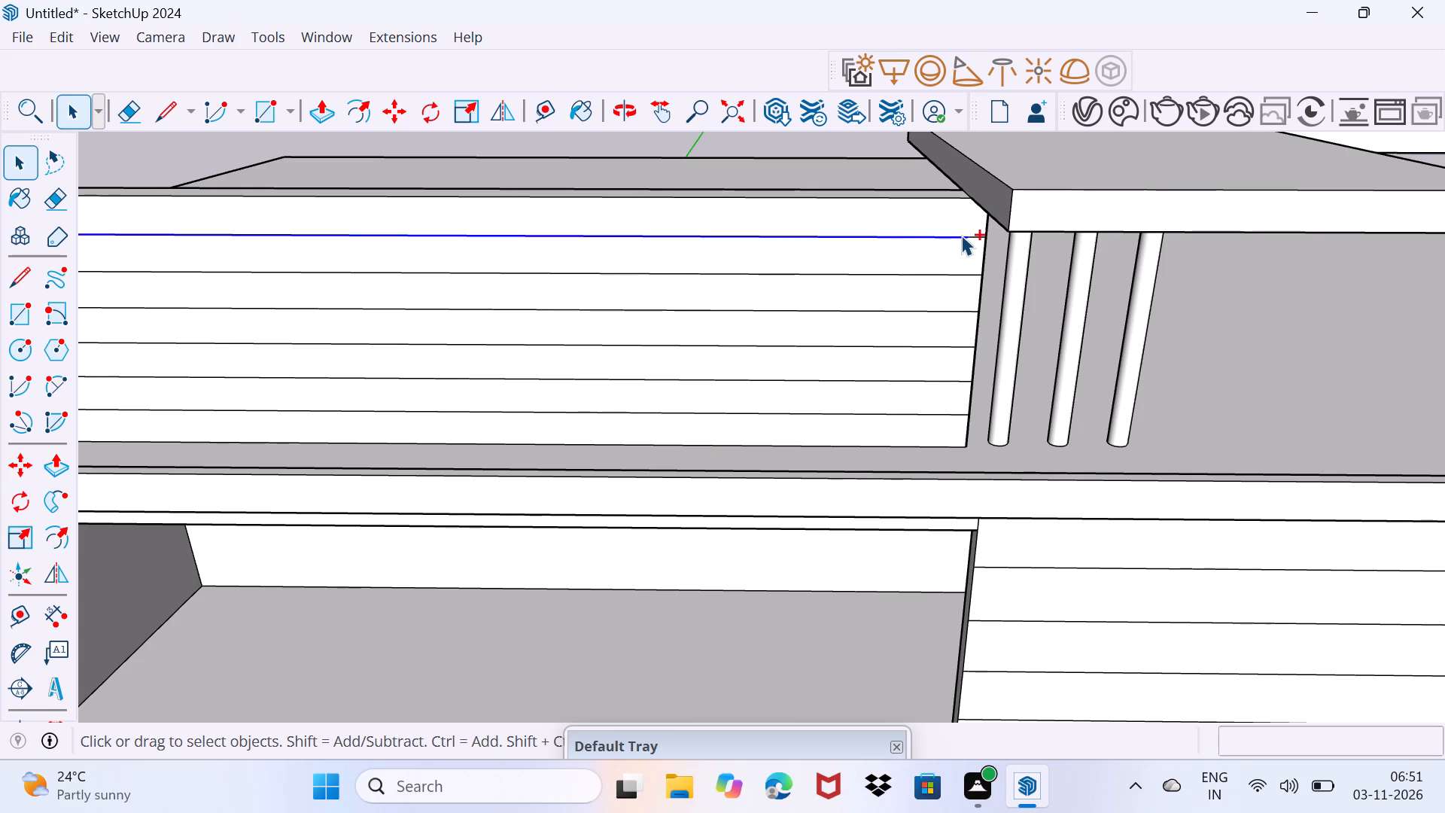
{"action": "left_click", "coordinate": [975, 235], "text": "ctrl"}
{"action": "left_click", "coordinate": [959, 278], "text": "ctrl"}
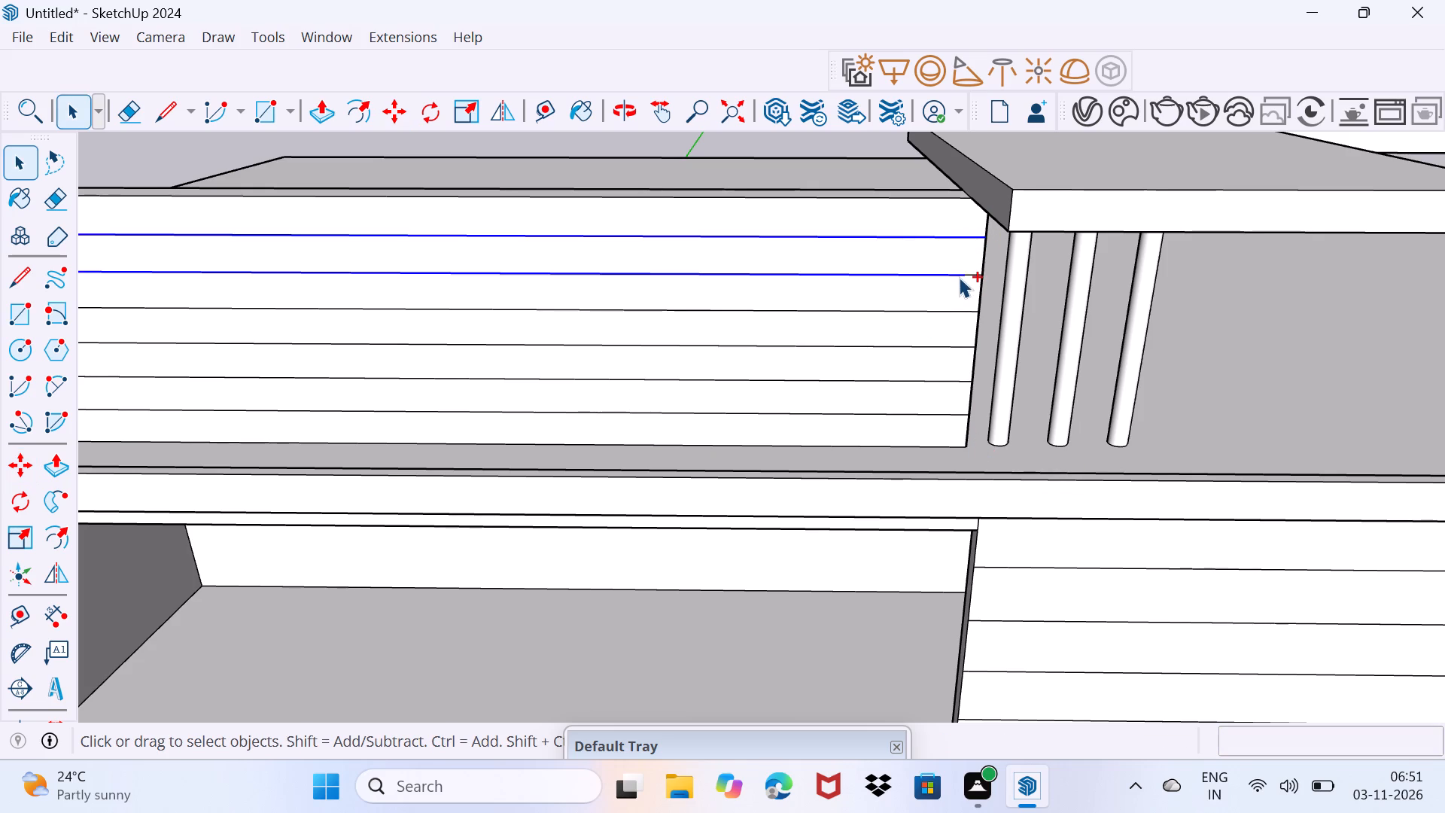
{"action": "left_click", "coordinate": [972, 273], "text": "ctrl"}
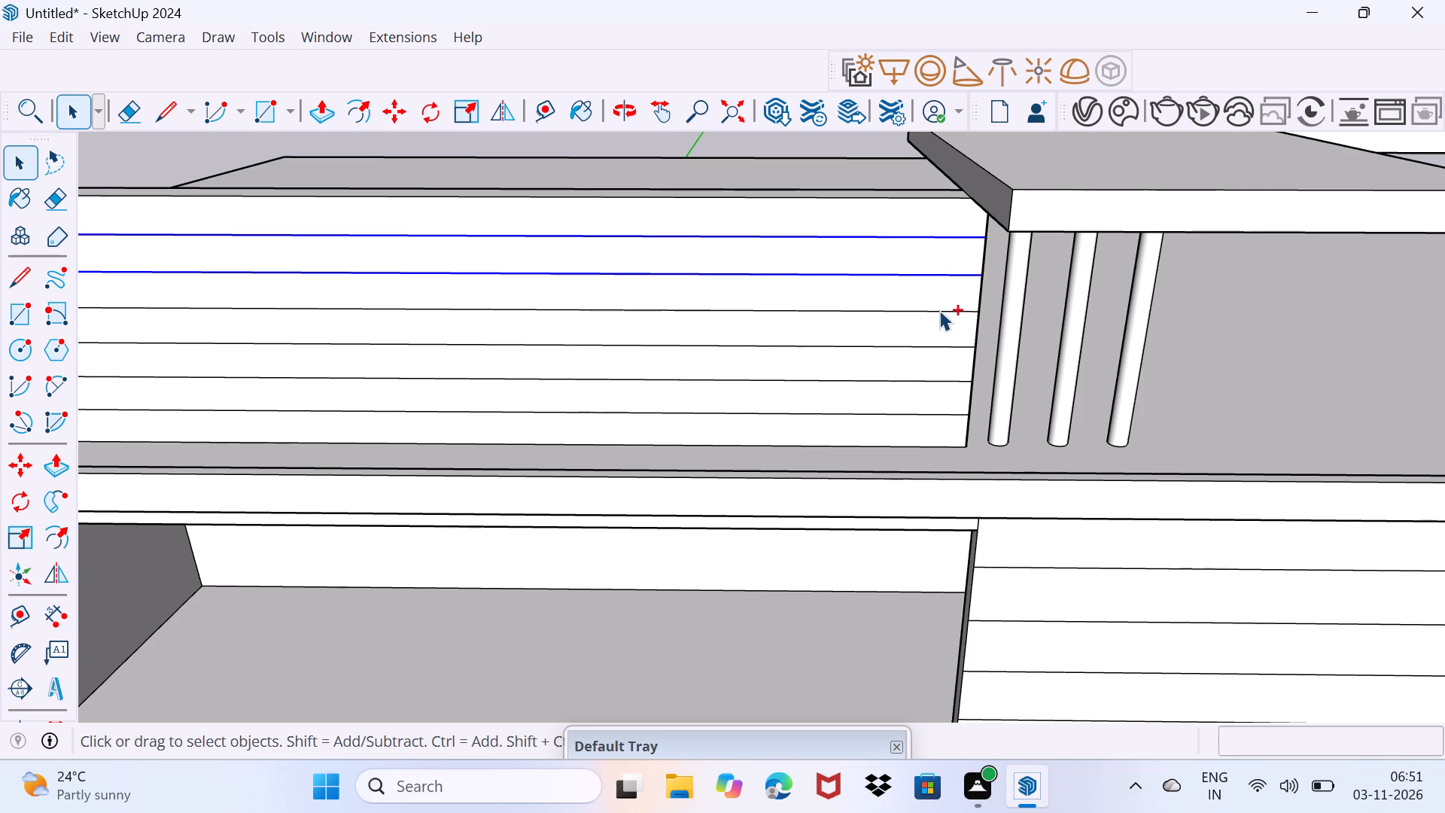
{"action": "left_click", "coordinate": [942, 307], "text": "ctrl"}
{"action": "left_click", "coordinate": [945, 279], "text": "ctrl+shift"}
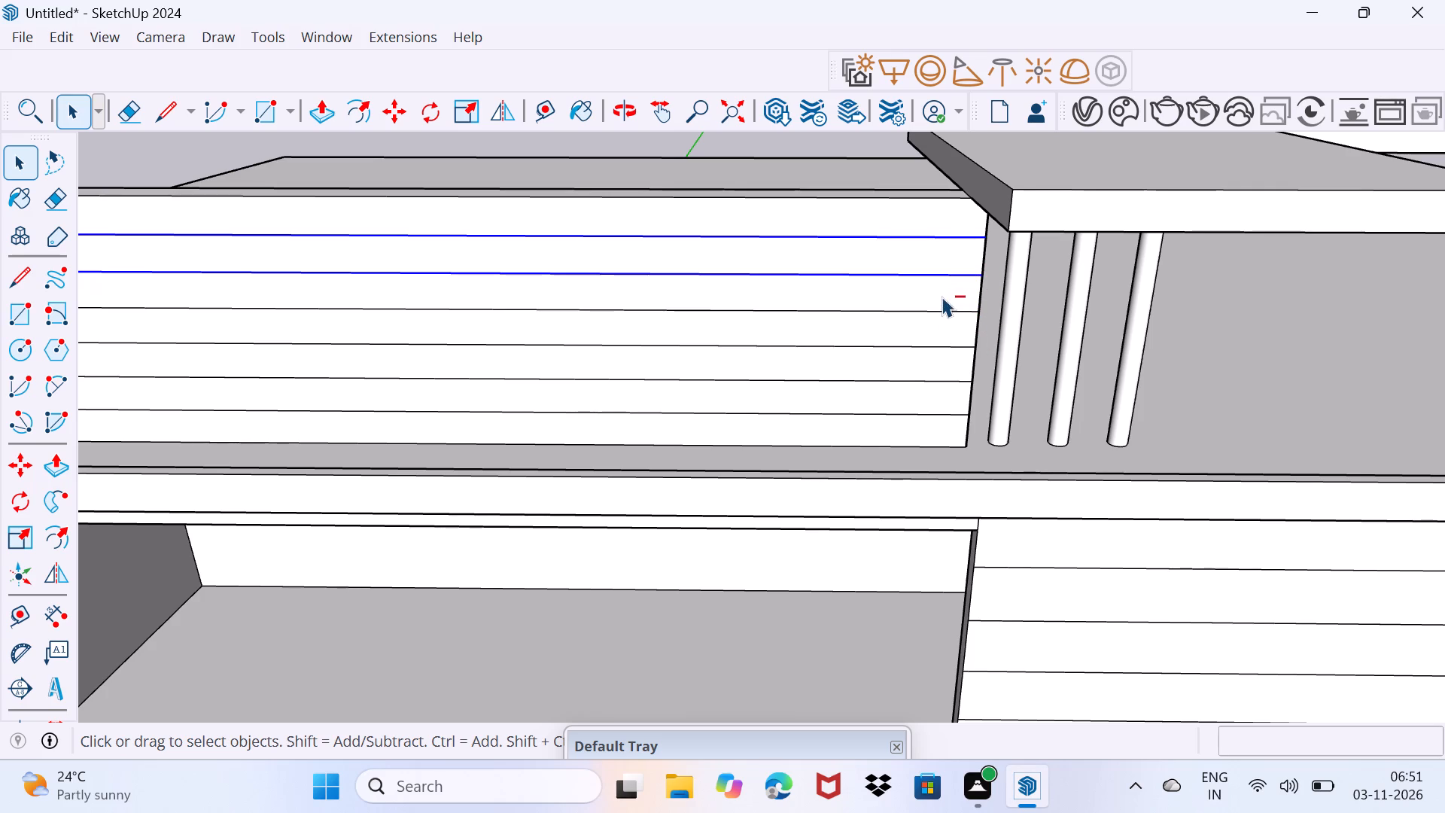
{"action": "left_click", "coordinate": [934, 309], "text": "ctrl"}
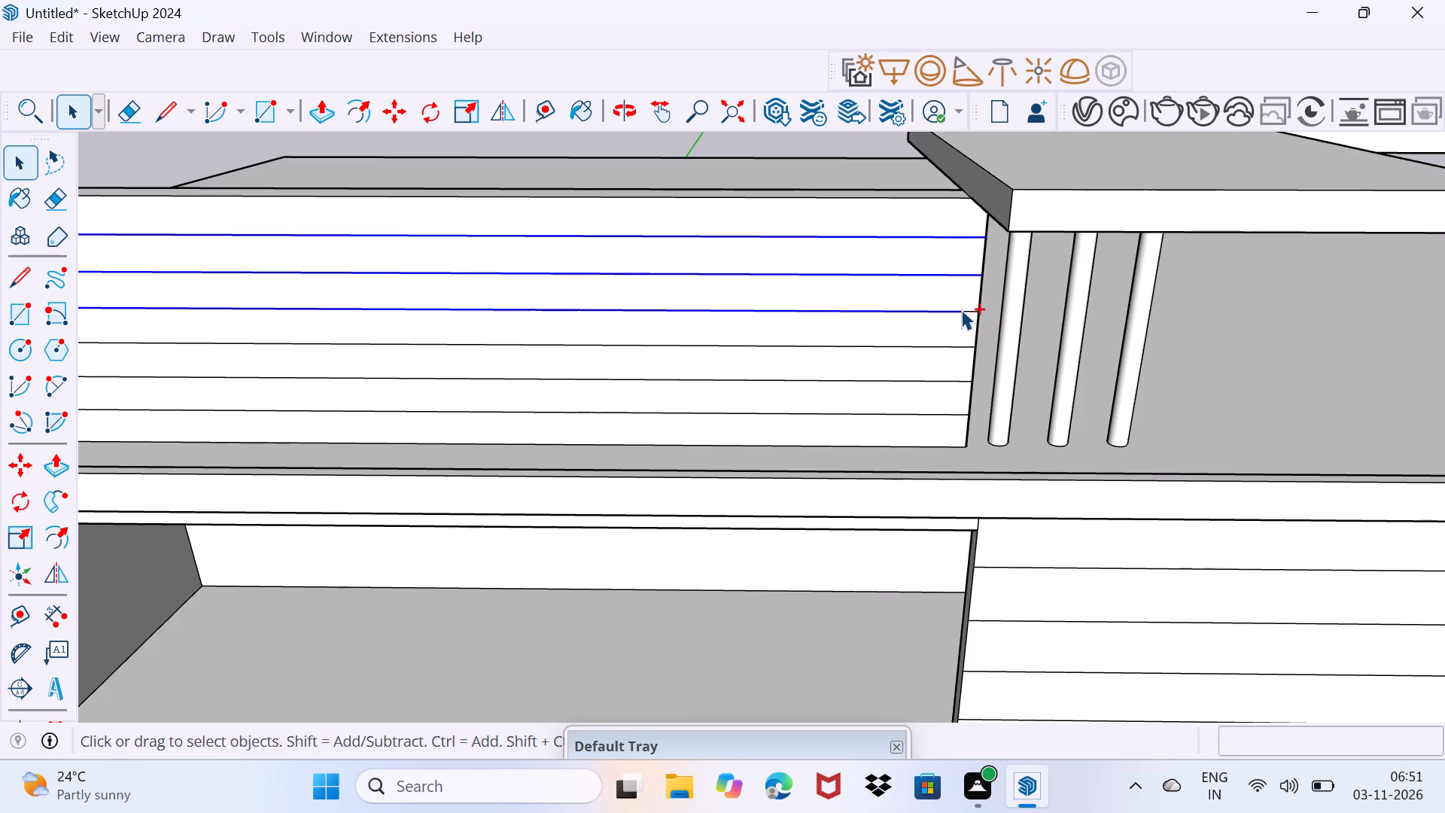
{"action": "left_click", "coordinate": [967, 310], "text": "ctrl"}
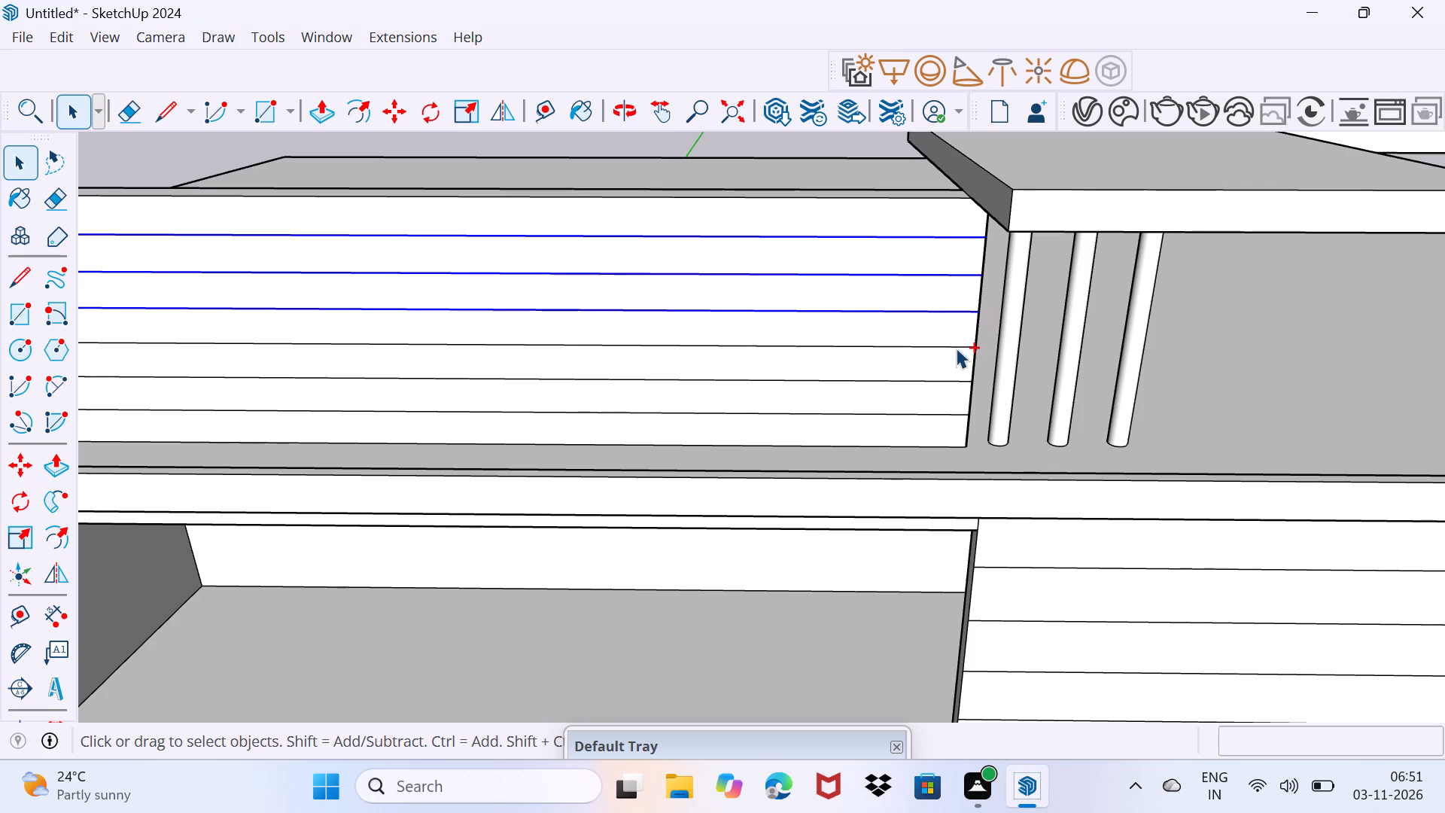
{"action": "left_click", "coordinate": [956, 346], "text": "ctrl"}
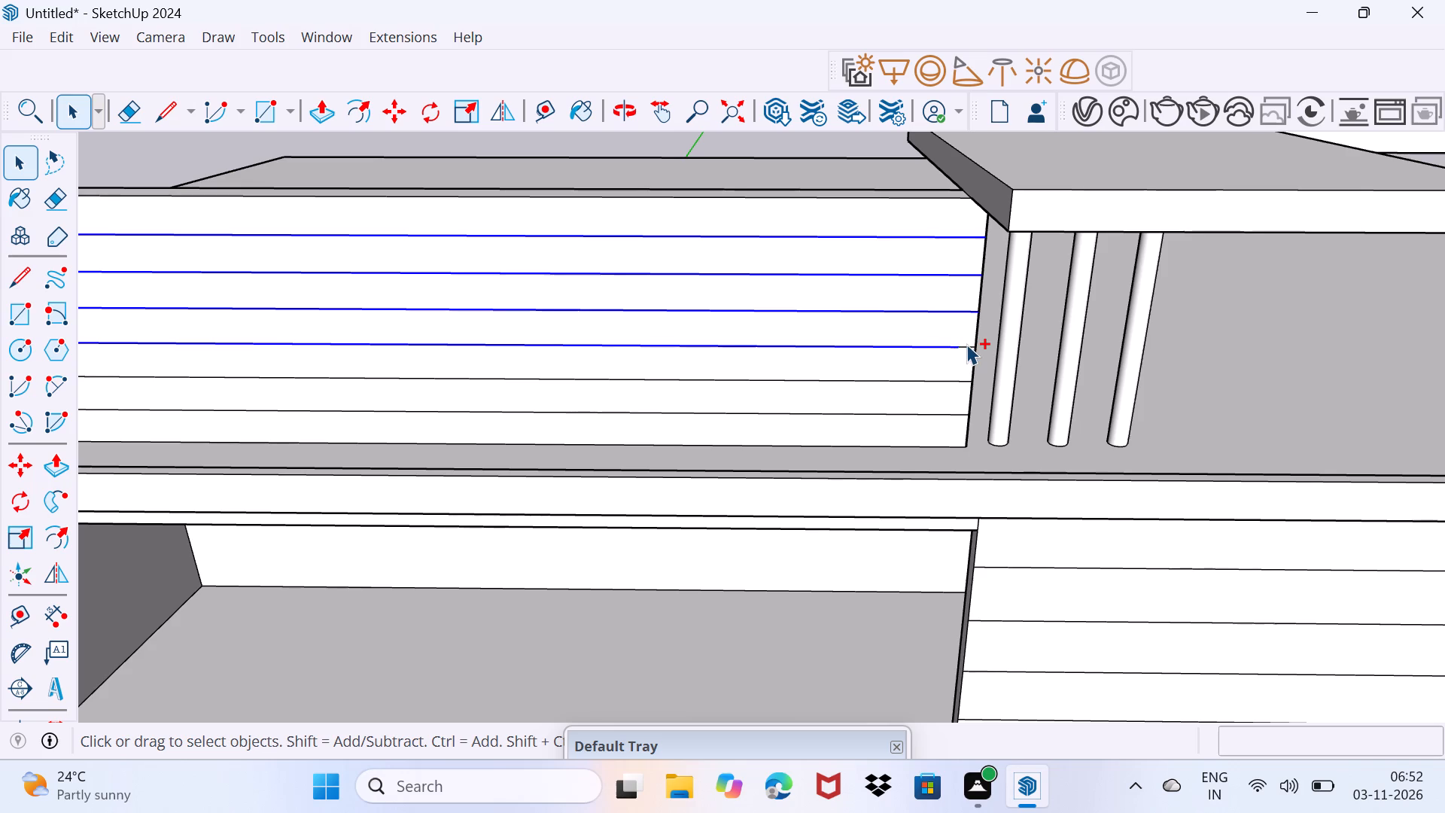
{"action": "left_click", "coordinate": [965, 343], "text": "ctrl"}
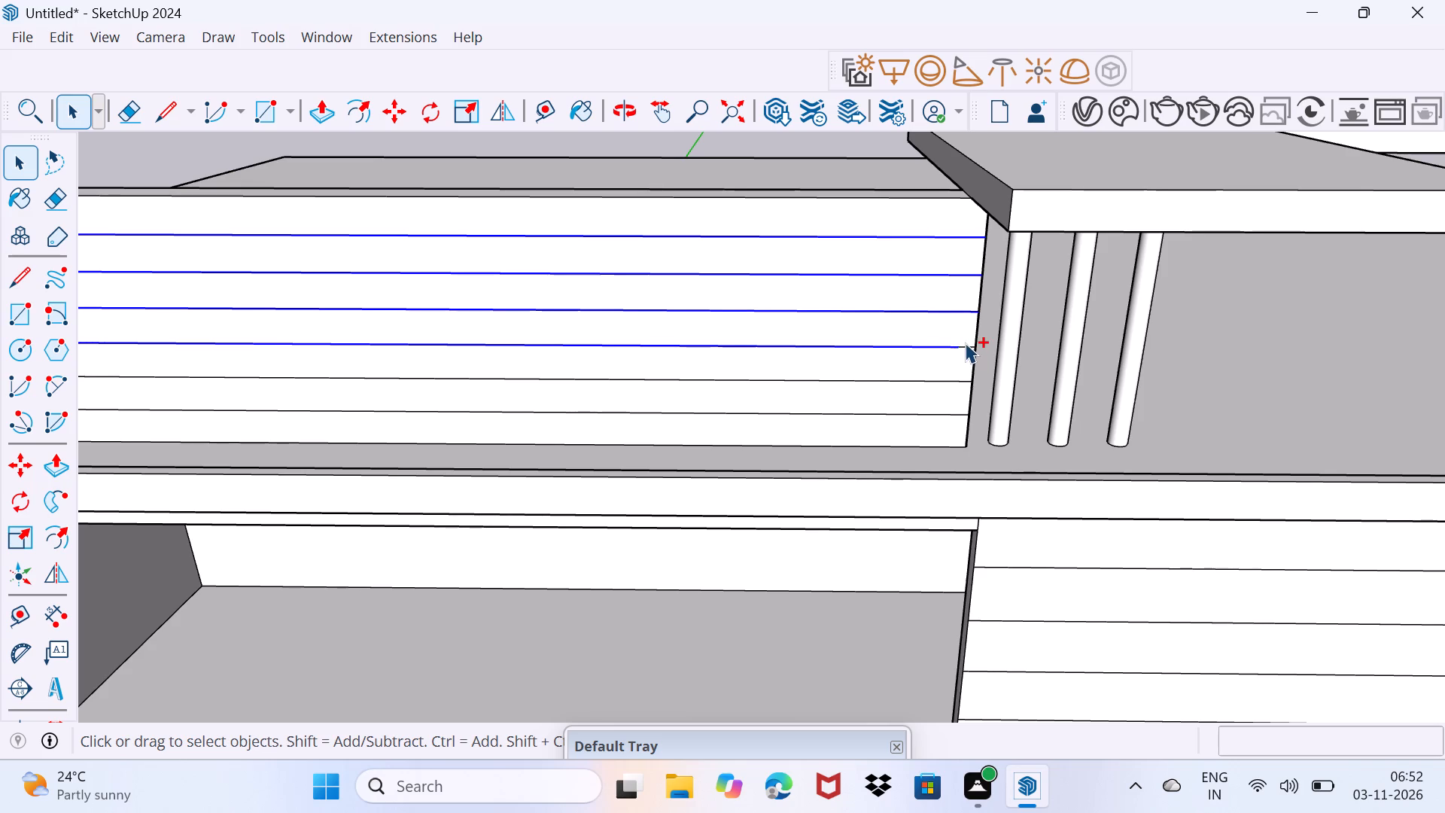
{"action": "scroll", "coordinate": [963, 349], "scroll_direction": "up", "scroll_amount": 4, "text": "ctrl"}
{"action": "left_click", "coordinate": [960, 333], "text": "ctrl+shift"}
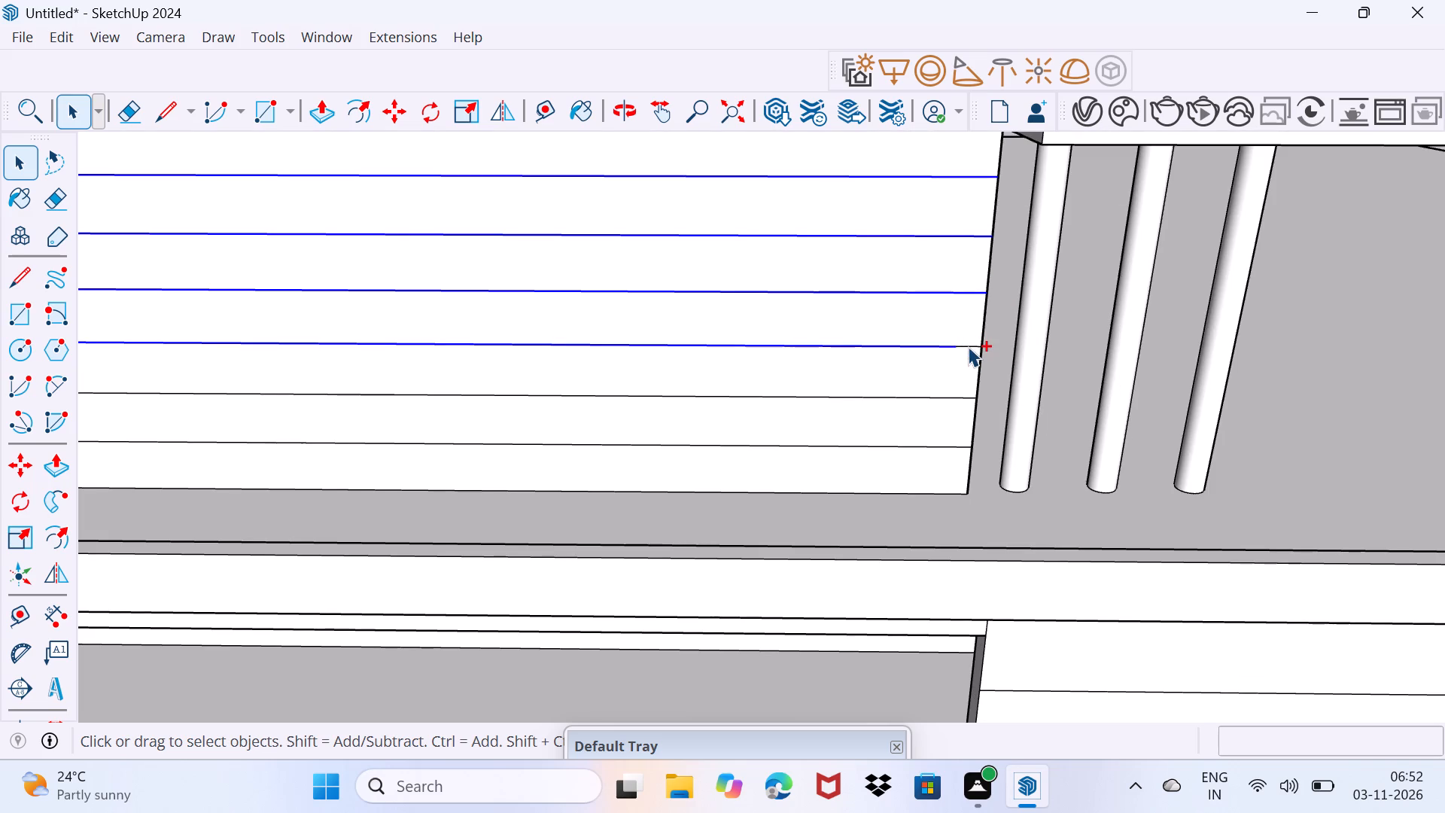
{"action": "left_click", "coordinate": [968, 346], "text": "ctrl"}
{"action": "left_click", "coordinate": [968, 395], "text": "ctrl"}
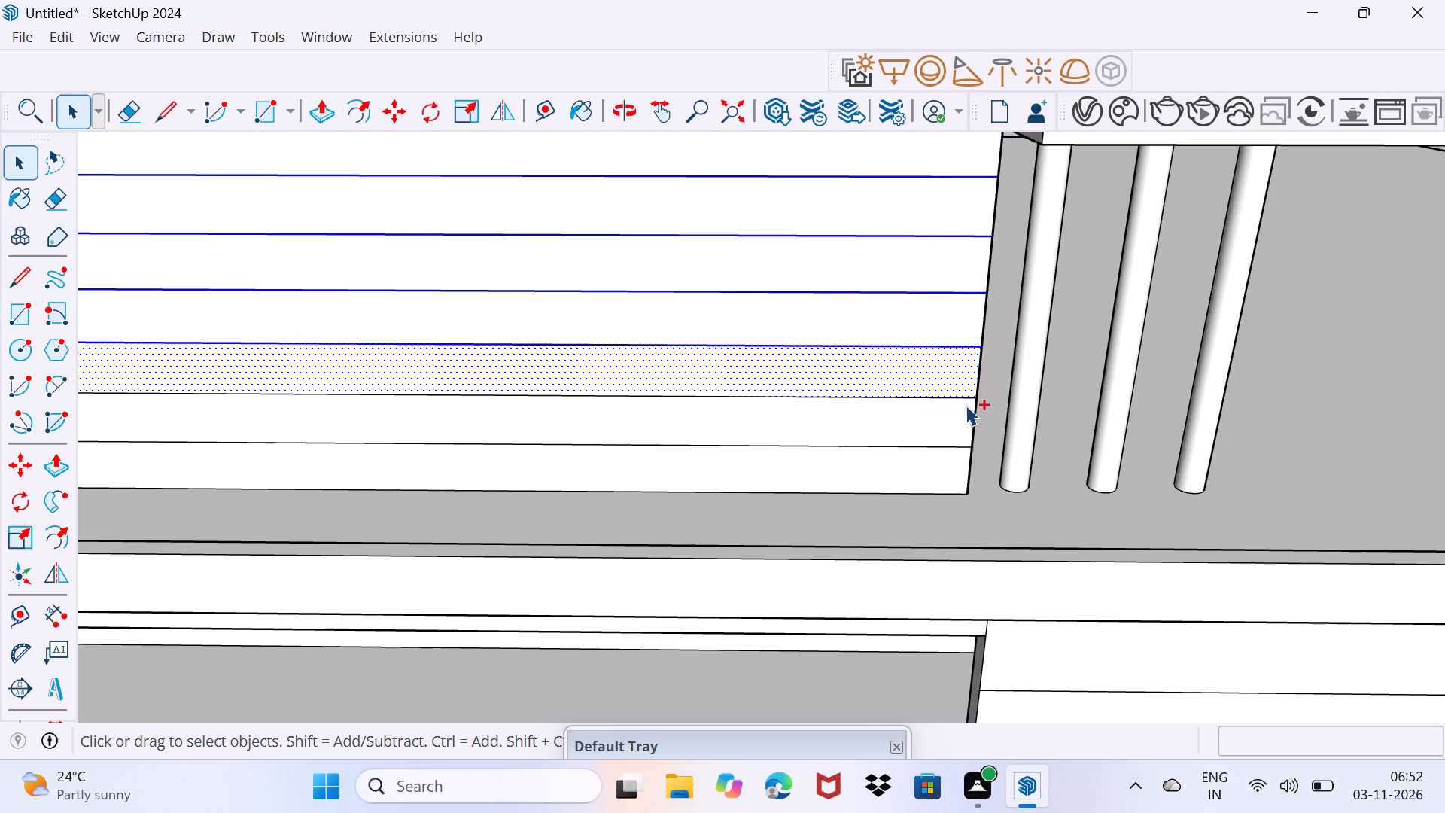
{"action": "left_click", "coordinate": [956, 385], "text": "ctrl+shift"}
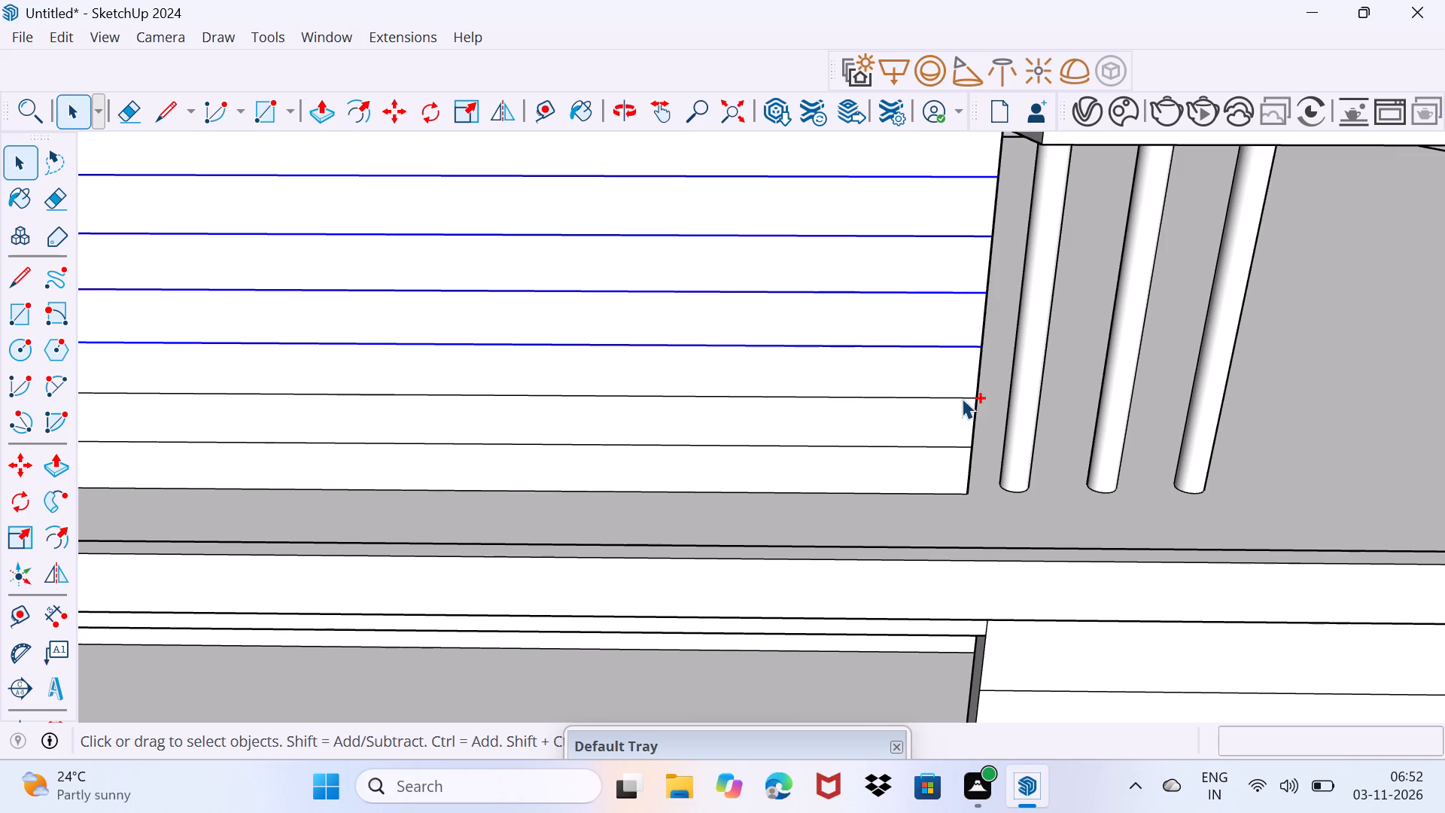
{"action": "left_click", "coordinate": [962, 398], "text": "ctrl"}
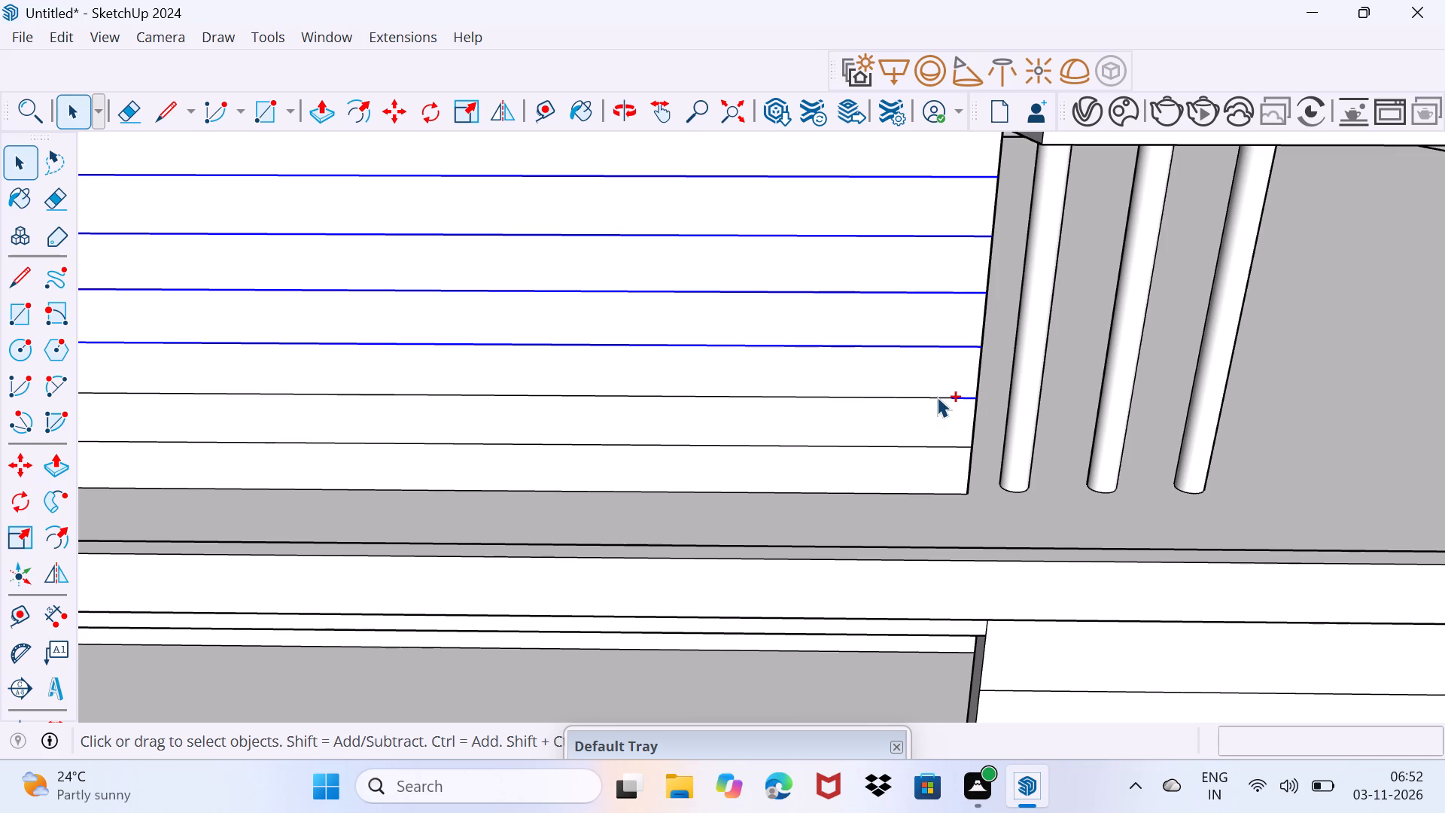
{"action": "left_click", "coordinate": [937, 397], "text": "ctrl"}
{"action": "left_click", "coordinate": [959, 446], "text": "ctrl"}
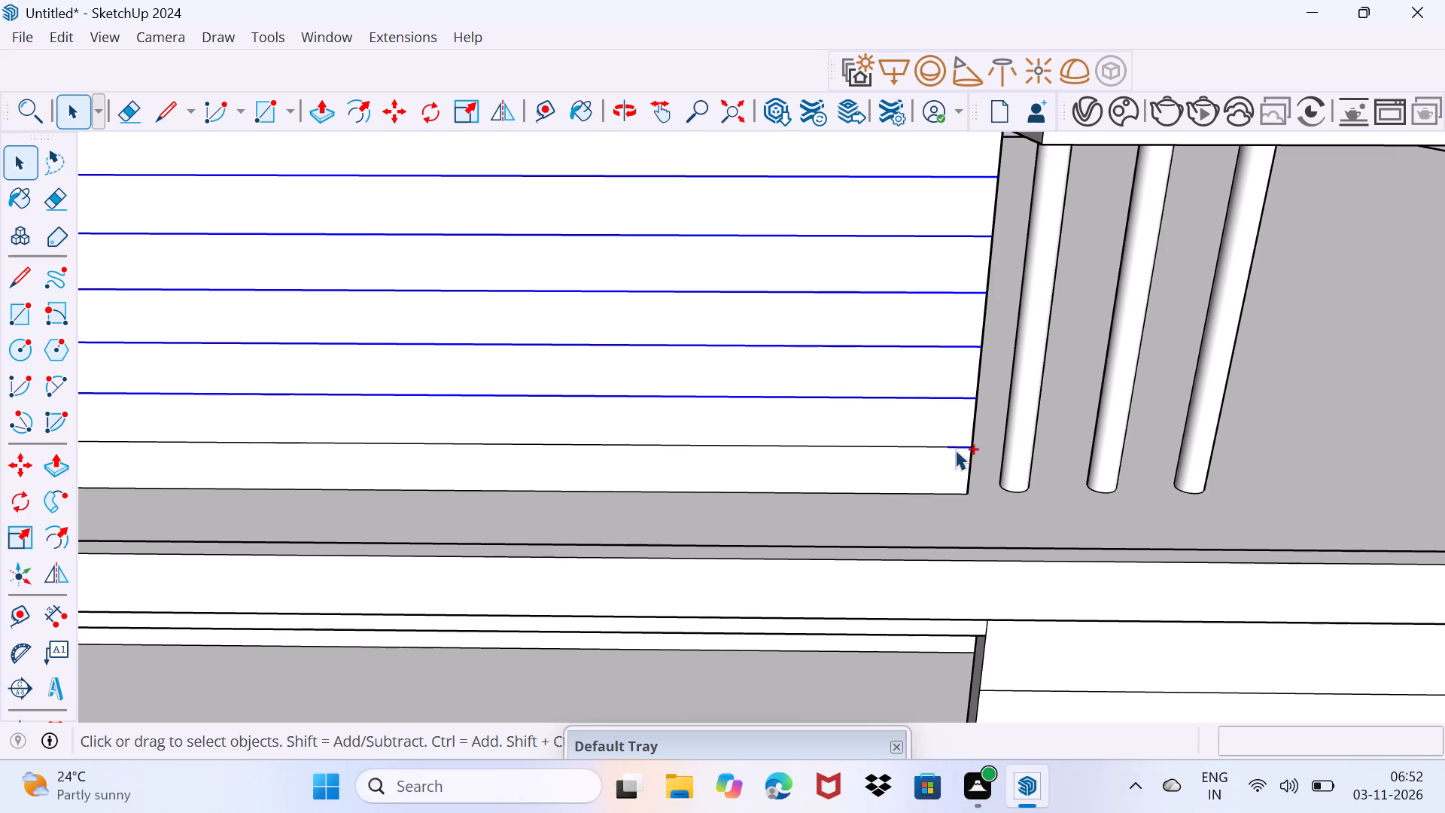
{"action": "left_click", "coordinate": [930, 446], "text": "ctrl"}
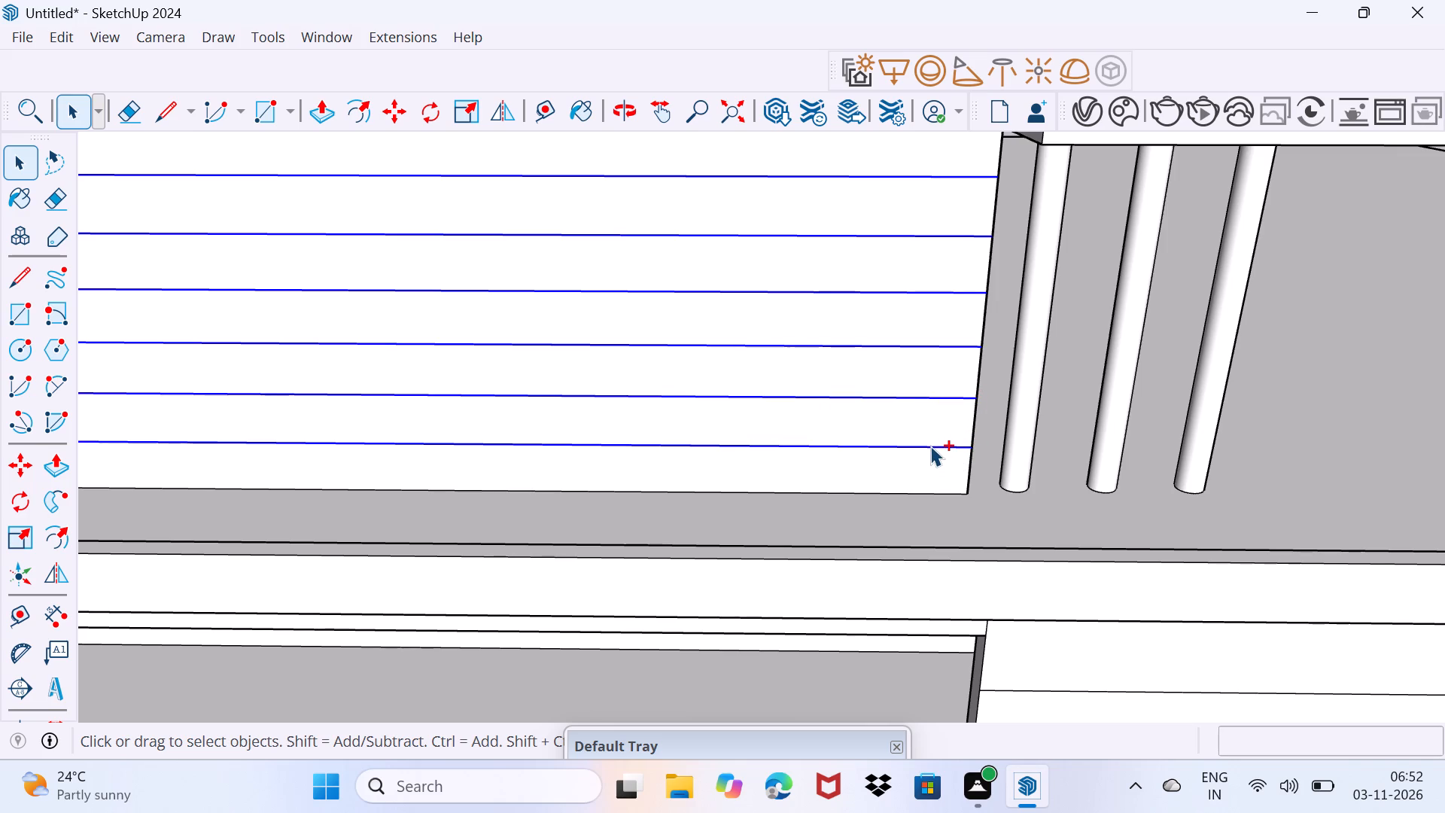
{"action": "scroll", "coordinate": [911, 331], "scroll_direction": "down", "scroll_amount": 3}
{"action": "scroll", "coordinate": [953, 258], "scroll_direction": "up", "scroll_amount": 1}
{"action": "key", "text": "m"}
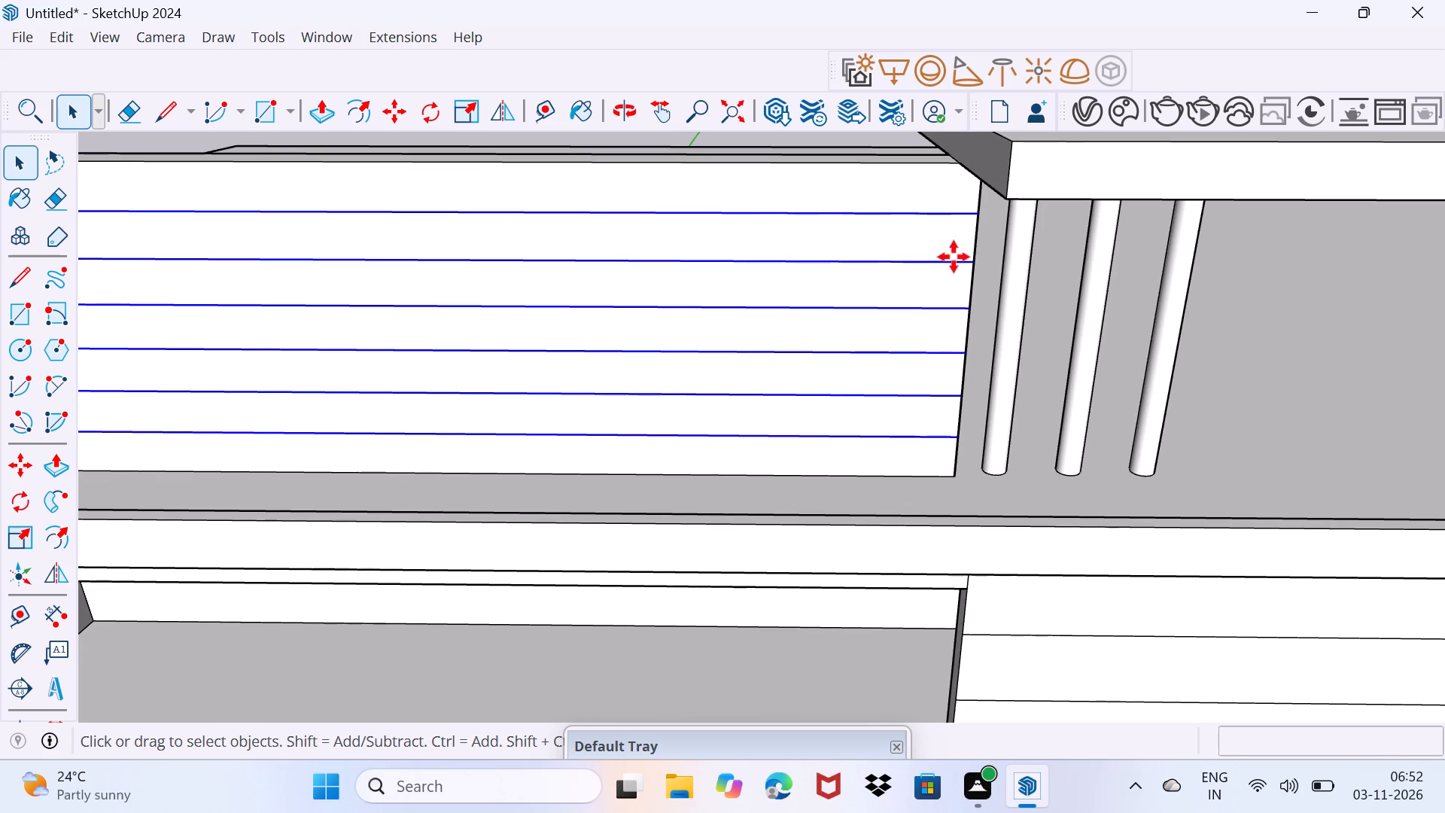
{"action": "left_click", "coordinate": [980, 205]}
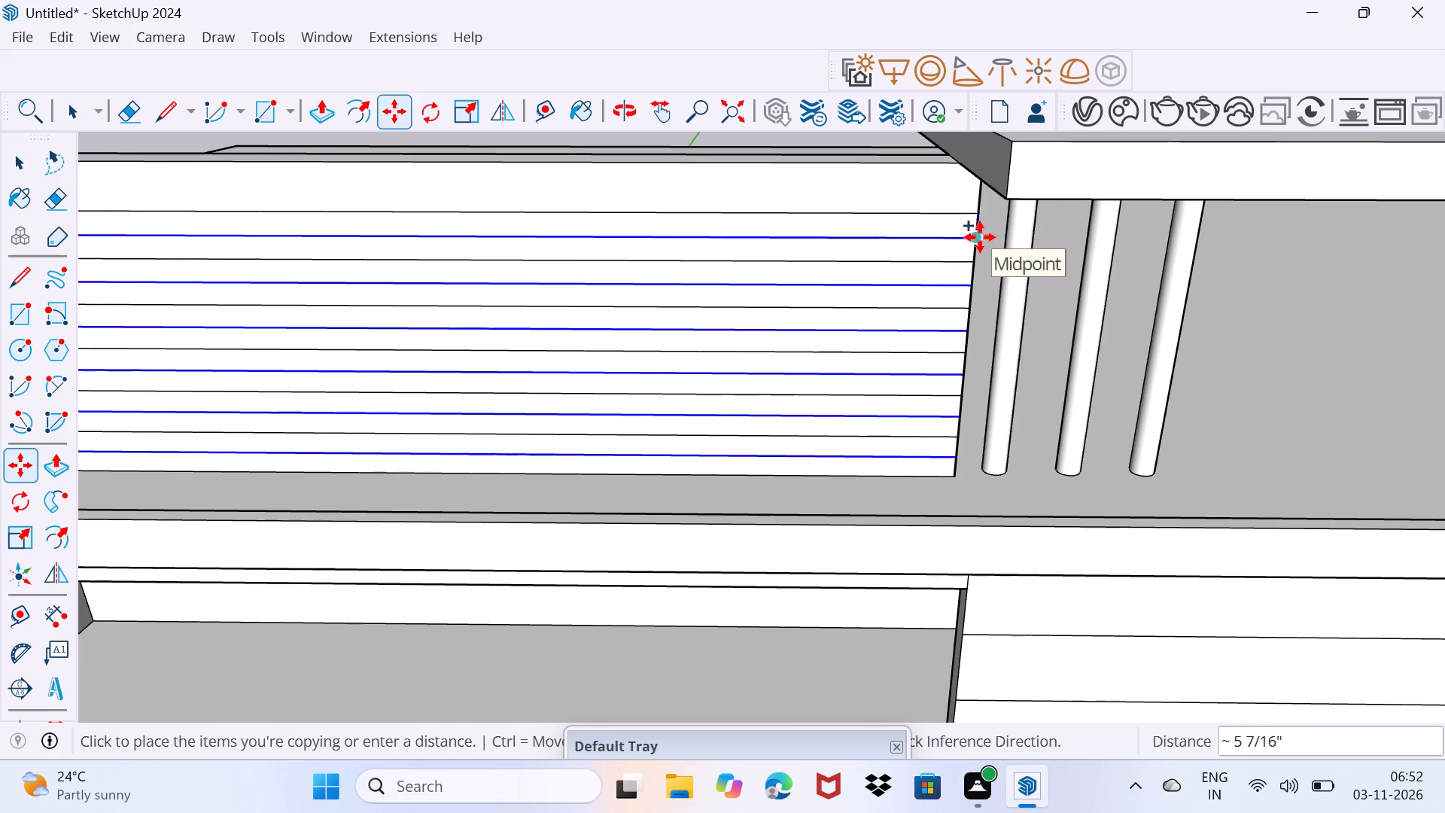
{"action": "type", "text": "0."}
{"action": "type", "text": "9\""}
{"action": "key", "text": "Return"}
{"action": "type", "text": "b"}
{"action": "key", "text": "space"}
{"action": "left_click_drag", "start_coordinate": [878, 337], "coordinate": [894, 258]}
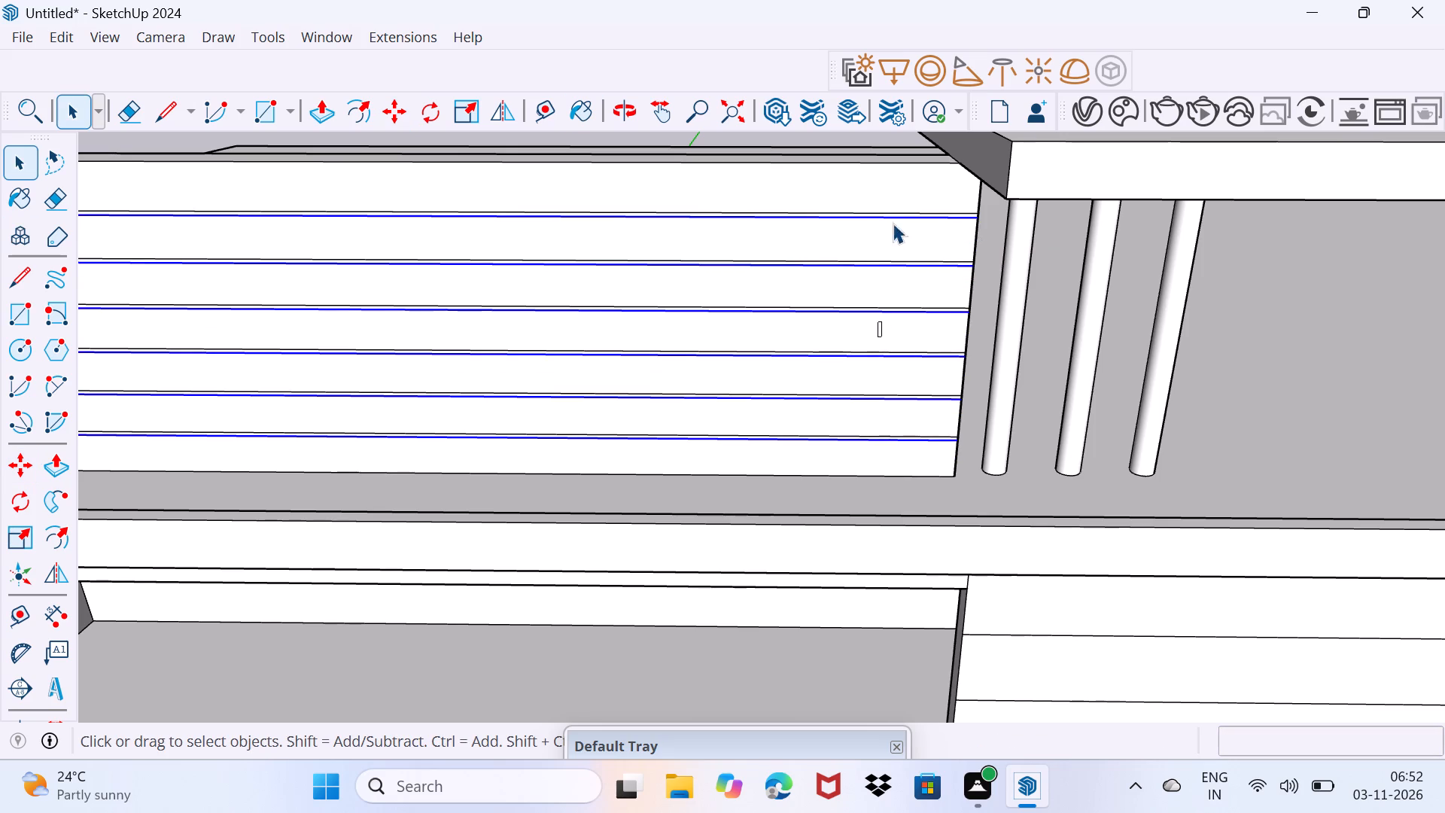
Paint all seven wide bands of the rooftop wall's front face with the dark brown wood, leaving the thin grooves white.
{"action": "scroll", "coordinate": [861, 257], "scroll_direction": "down", "scroll_amount": 6}
{"action": "middle_click_drag", "start_coordinate": [746, 381], "coordinate": [811, 349]}
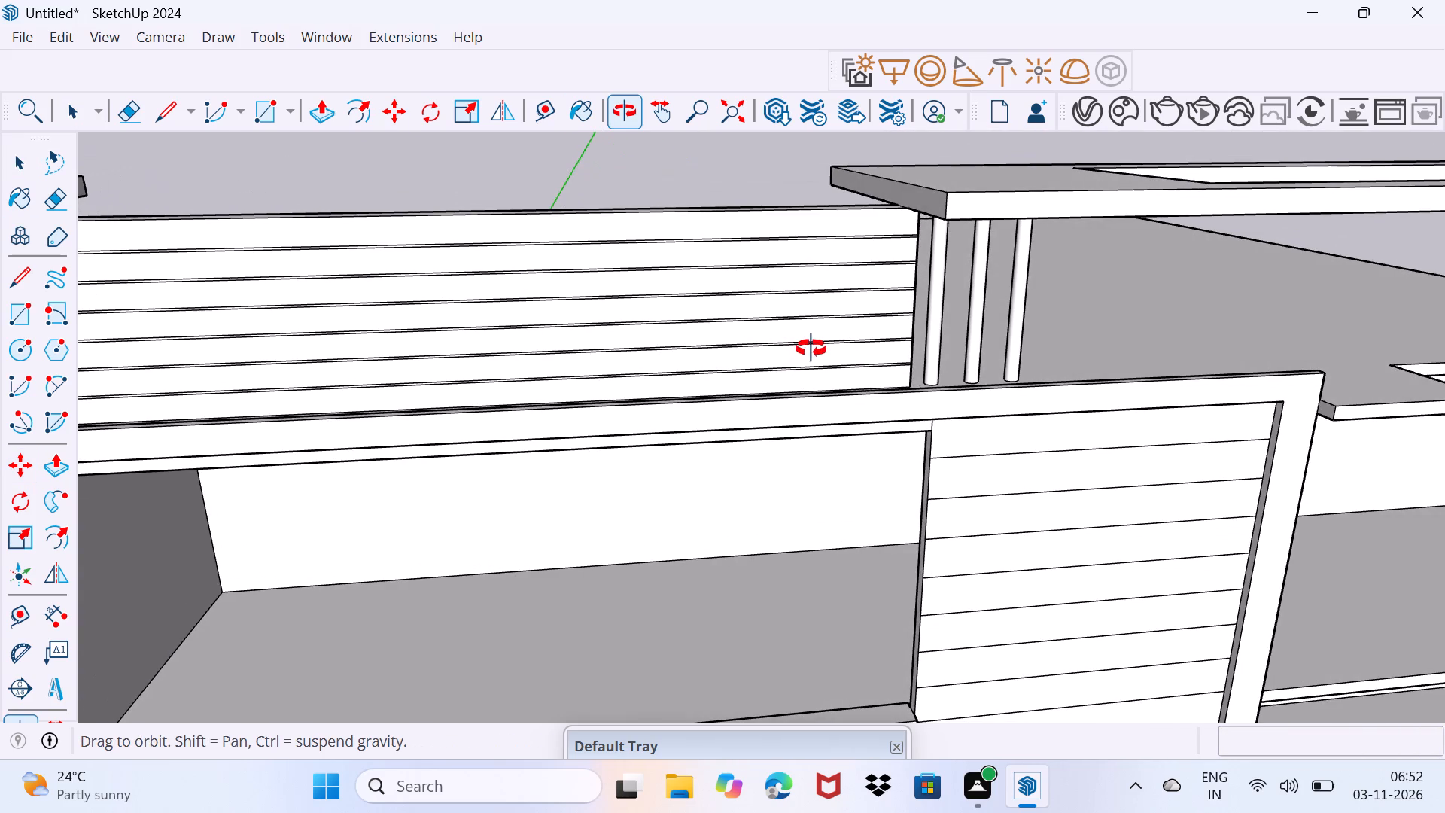
{"action": "middle_click_drag", "start_coordinate": [811, 349], "coordinate": [935, 305]}
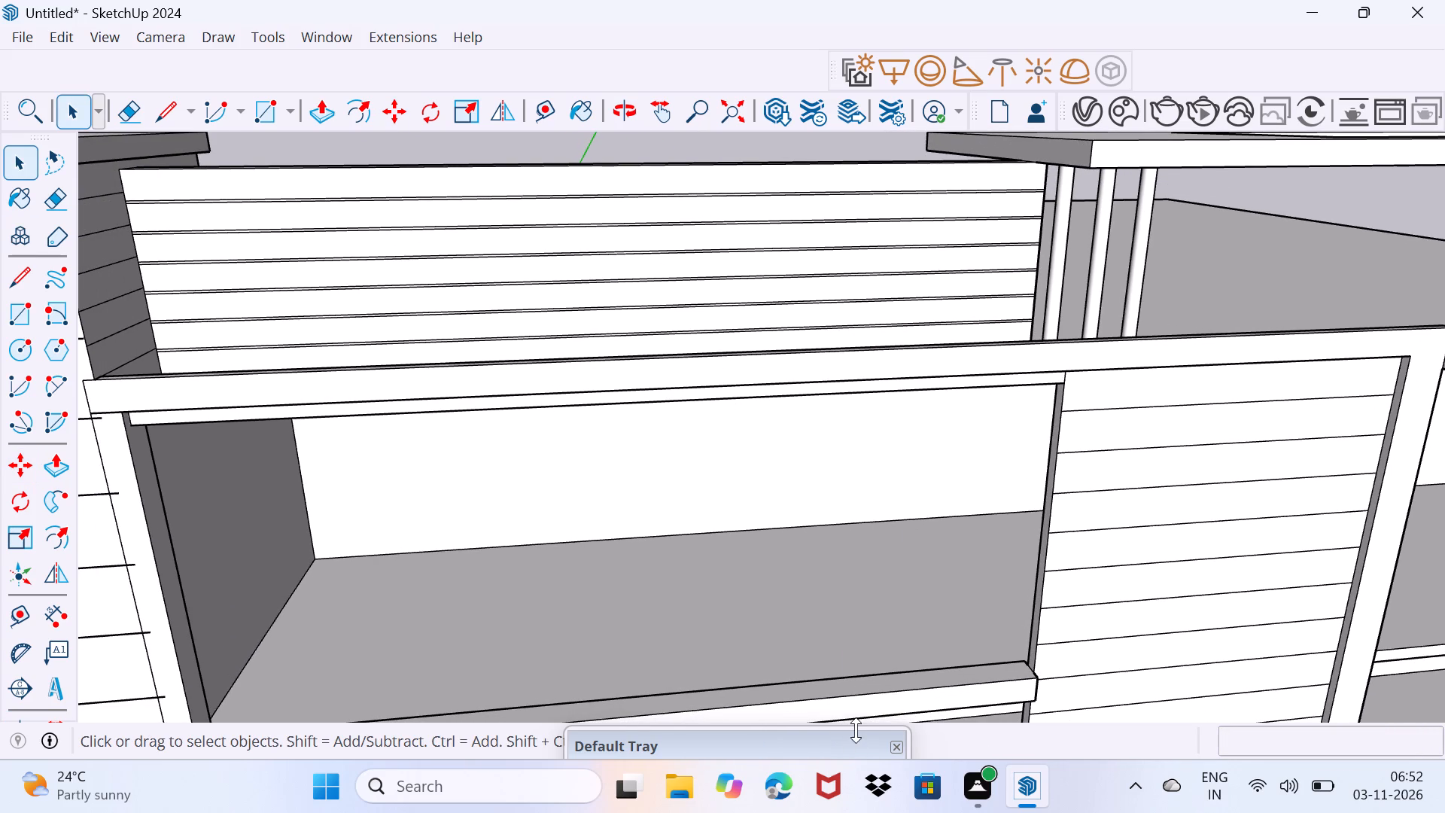
{"action": "left_click_drag", "start_coordinate": [849, 744], "coordinate": [1033, 473]}
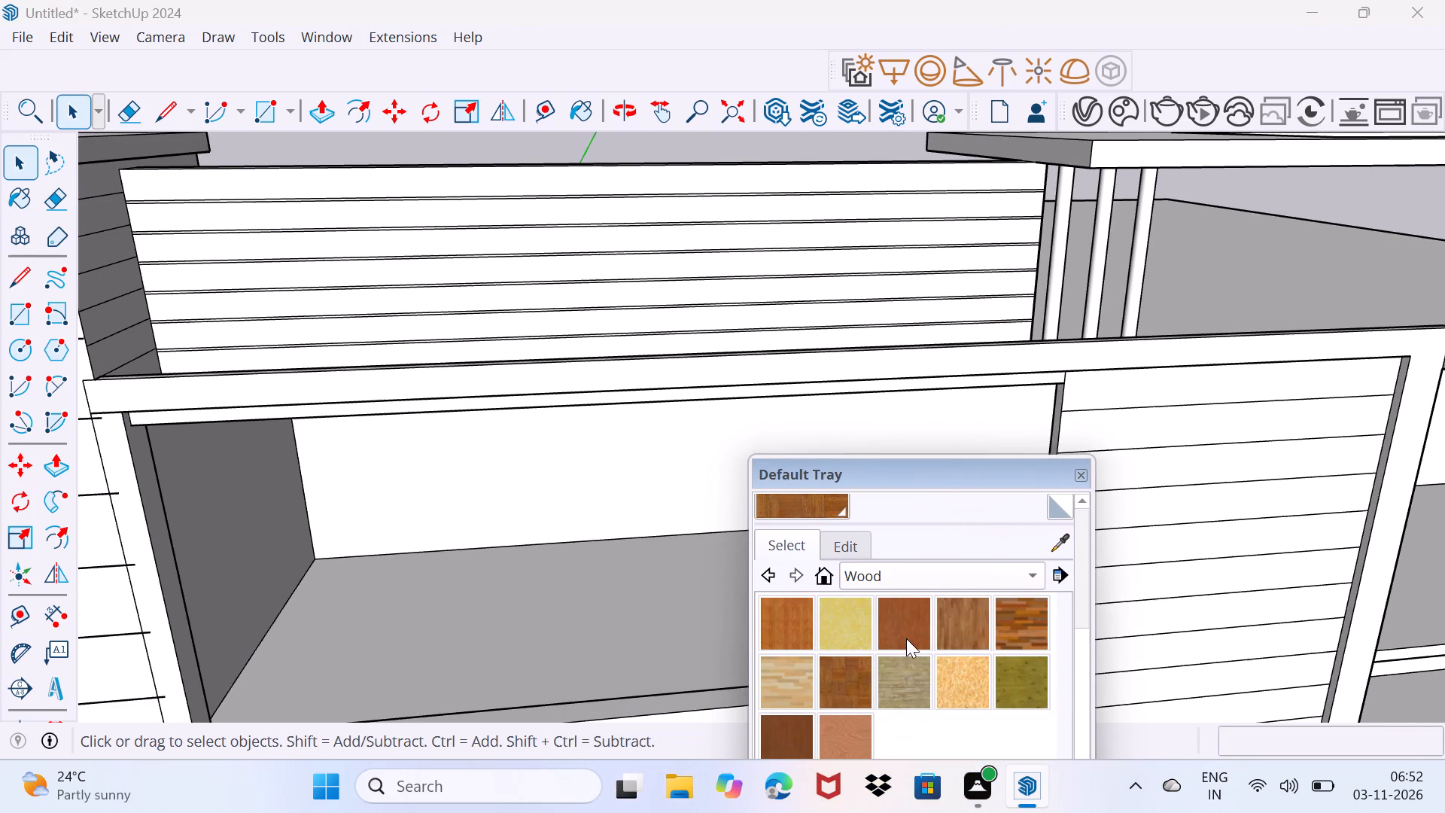
{"action": "scroll", "coordinate": [837, 663], "scroll_direction": "down", "scroll_amount": 3}
{"action": "left_click", "coordinate": [777, 735]}
{"action": "left_click_drag", "start_coordinate": [905, 480], "coordinate": [862, 750]}
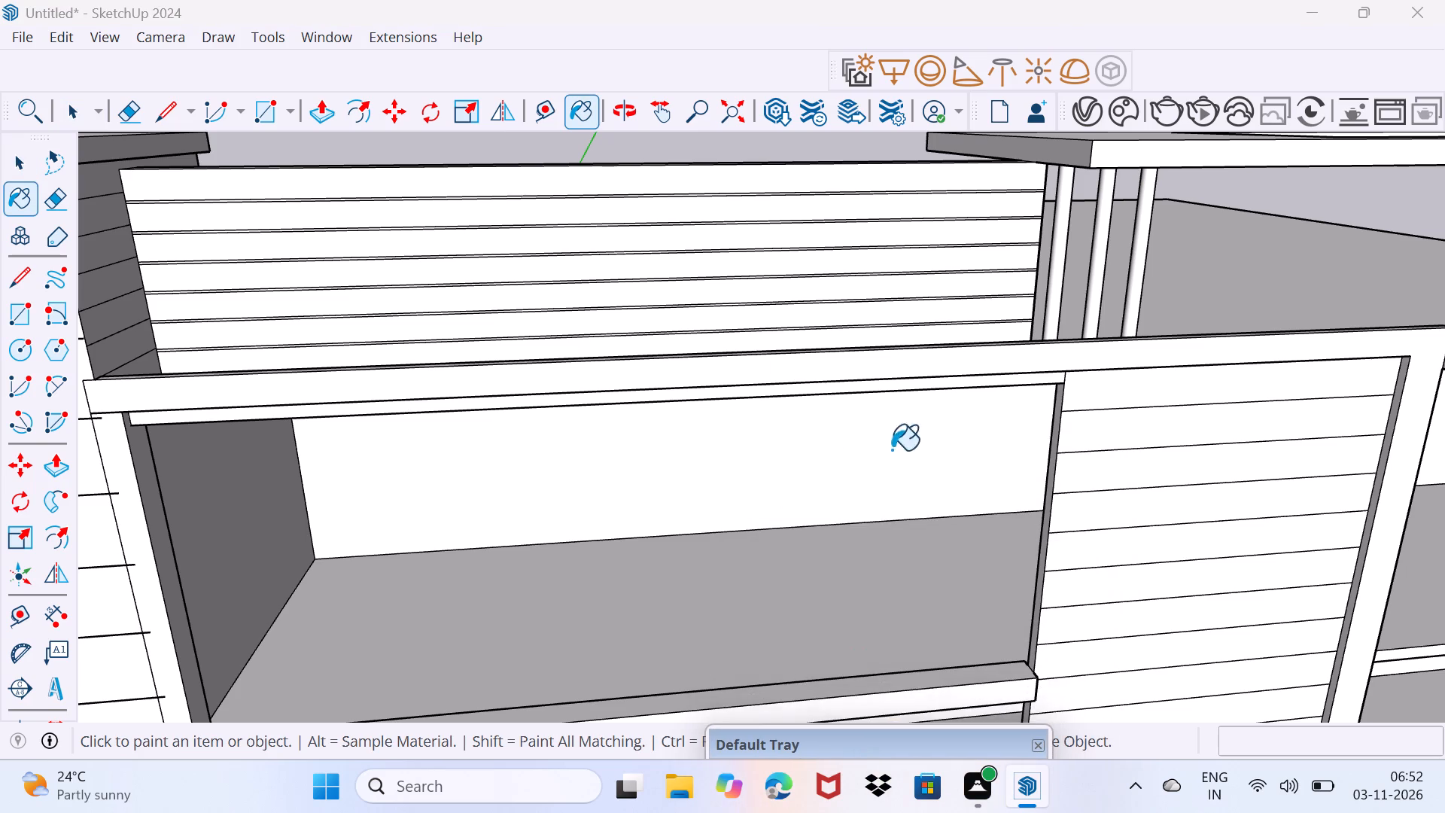
{"action": "scroll", "coordinate": [893, 350], "scroll_direction": "up", "scroll_amount": 3}
{"action": "middle_click_drag", "start_coordinate": [898, 349], "coordinate": [1017, 559]}
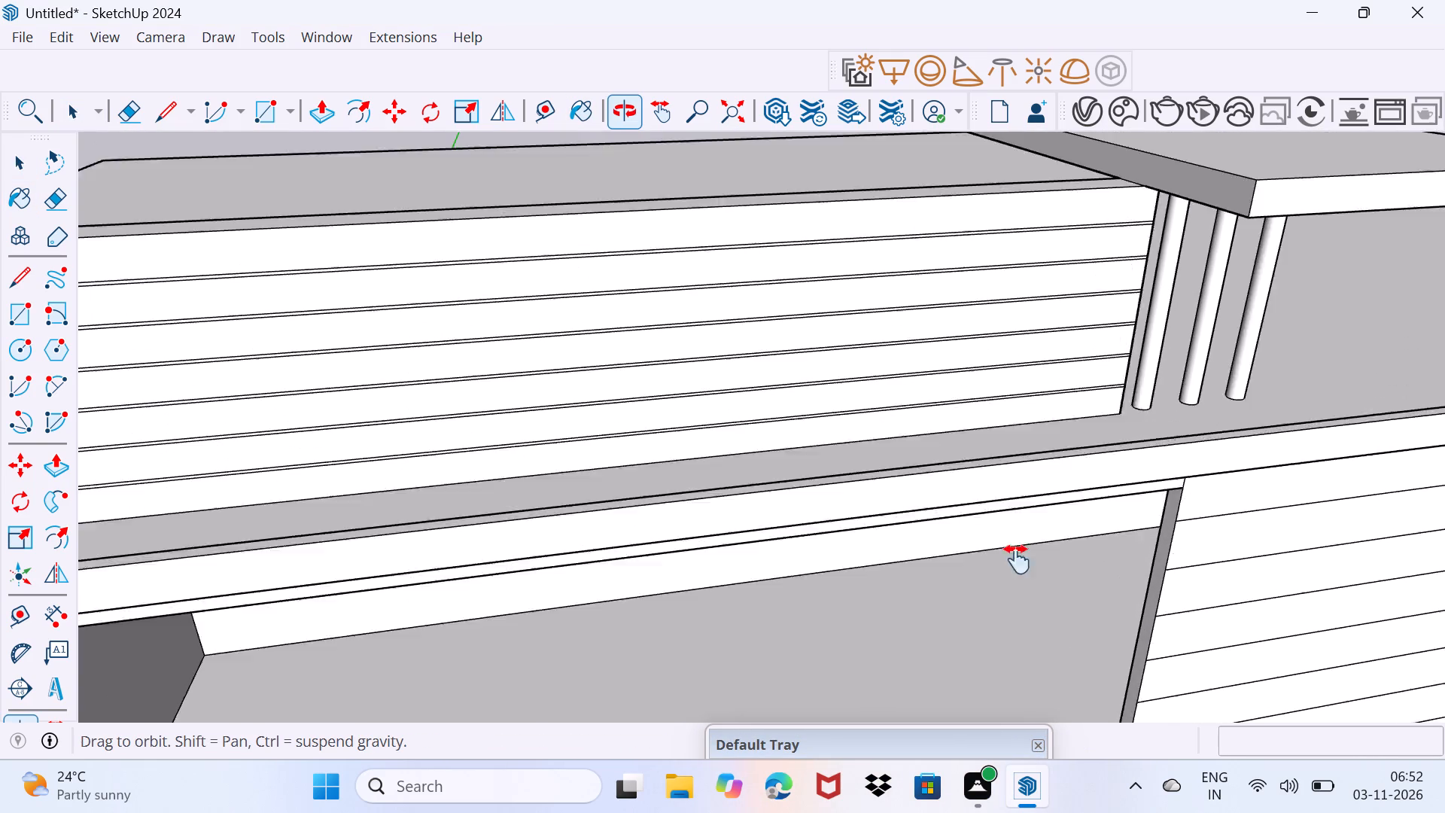
{"action": "middle_click_drag", "start_coordinate": [1017, 559], "coordinate": [1028, 598]}
{"action": "left_click", "coordinate": [951, 336]}
{"action": "left_click", "coordinate": [966, 373]}
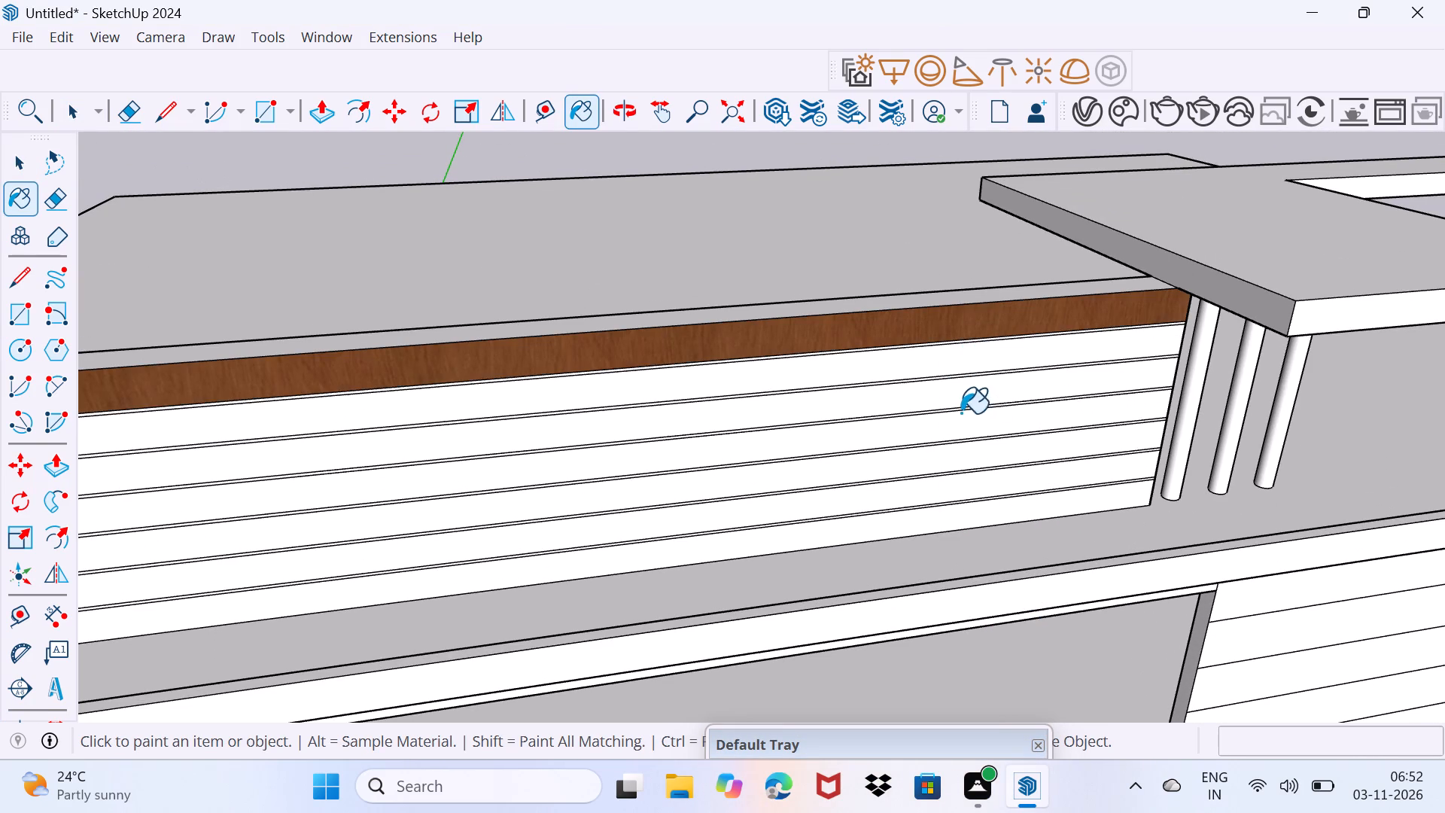
{"action": "left_click", "coordinate": [945, 361]}
{"action": "scroll", "coordinate": [948, 363], "scroll_direction": "up", "scroll_amount": 3}
{"action": "left_click", "coordinate": [963, 408]}
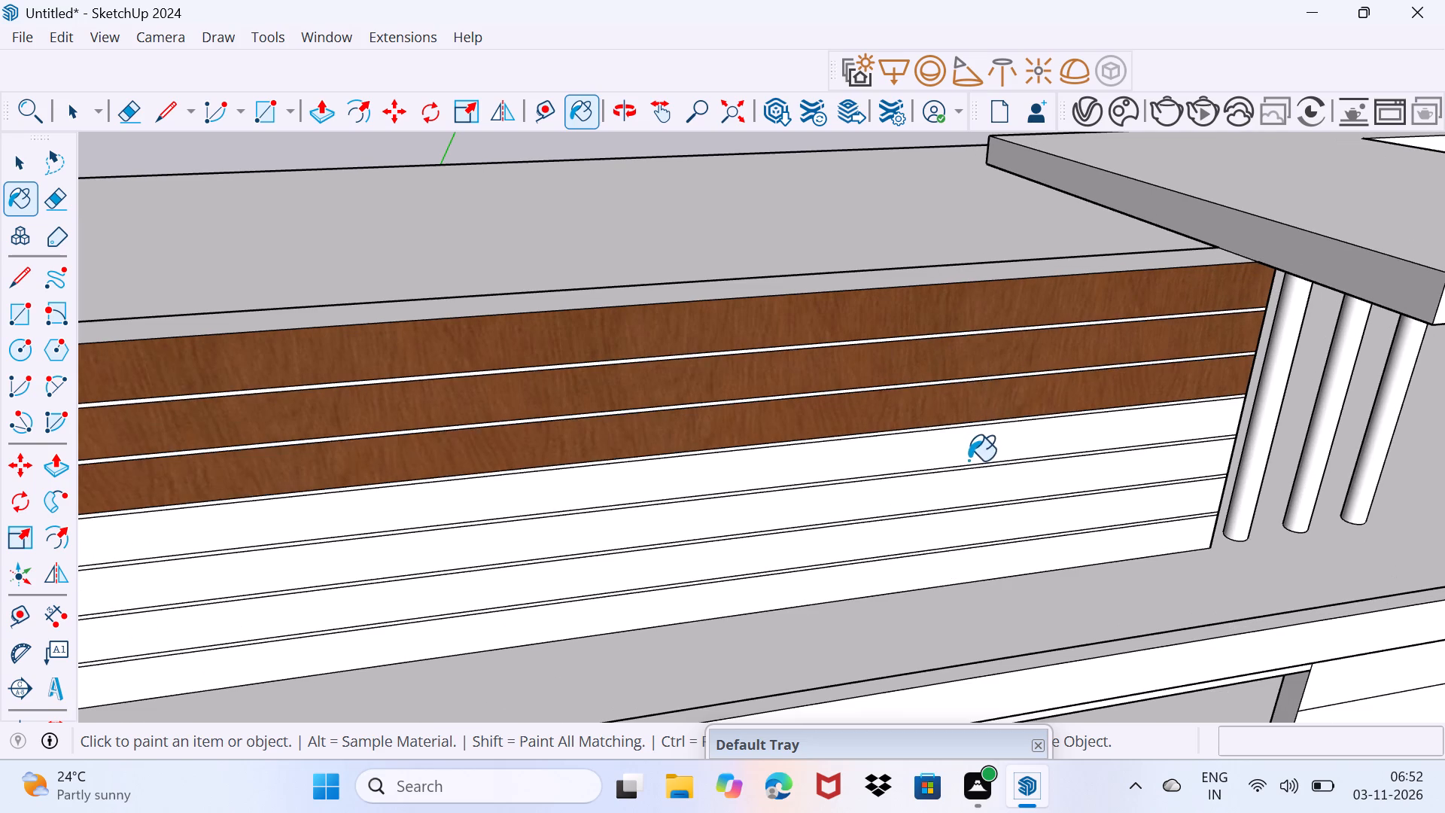
{"action": "left_click", "coordinate": [967, 461]}
{"action": "left_click", "coordinate": [973, 501]}
{"action": "left_click", "coordinate": [981, 537]}
{"action": "left_click", "coordinate": [993, 556]}
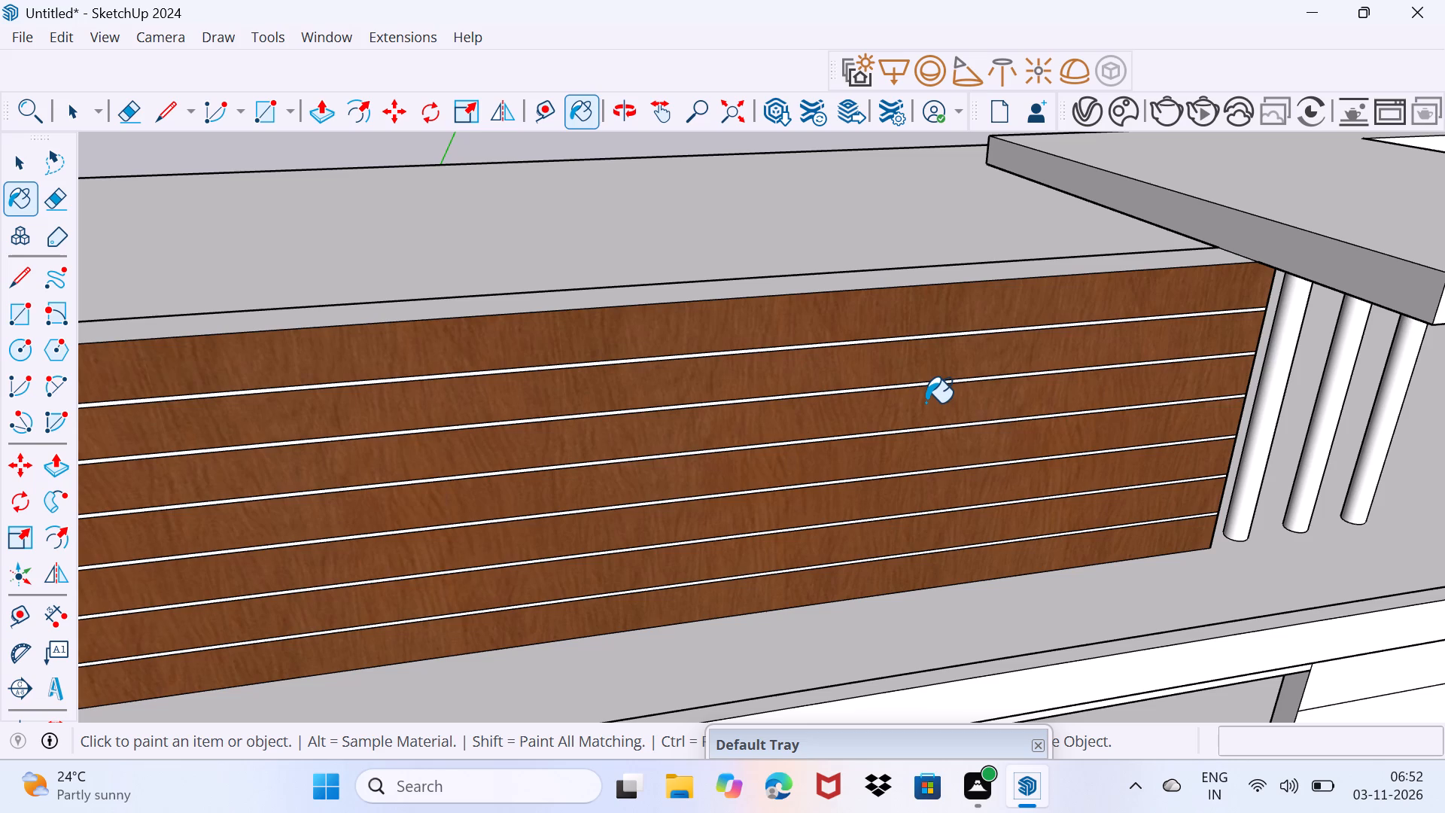
Paint the narrow top face of the rooftop wall with the same dark brown wood as its front.
{"action": "scroll", "coordinate": [911, 321], "scroll_direction": "up", "scroll_amount": 3}
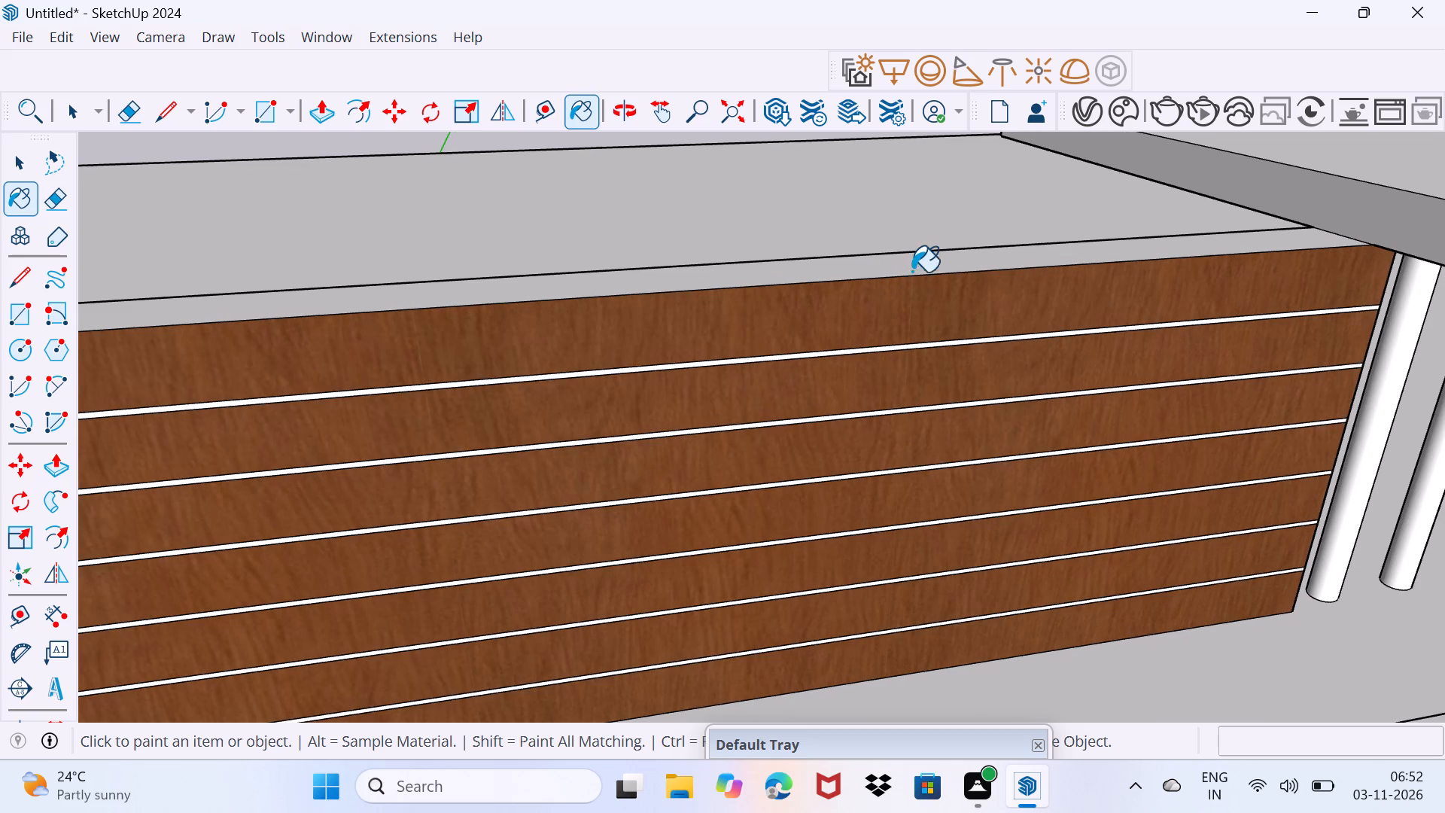
{"action": "left_click", "coordinate": [919, 262]}
{"action": "scroll", "coordinate": [913, 322], "scroll_direction": "down", "scroll_amount": 7}
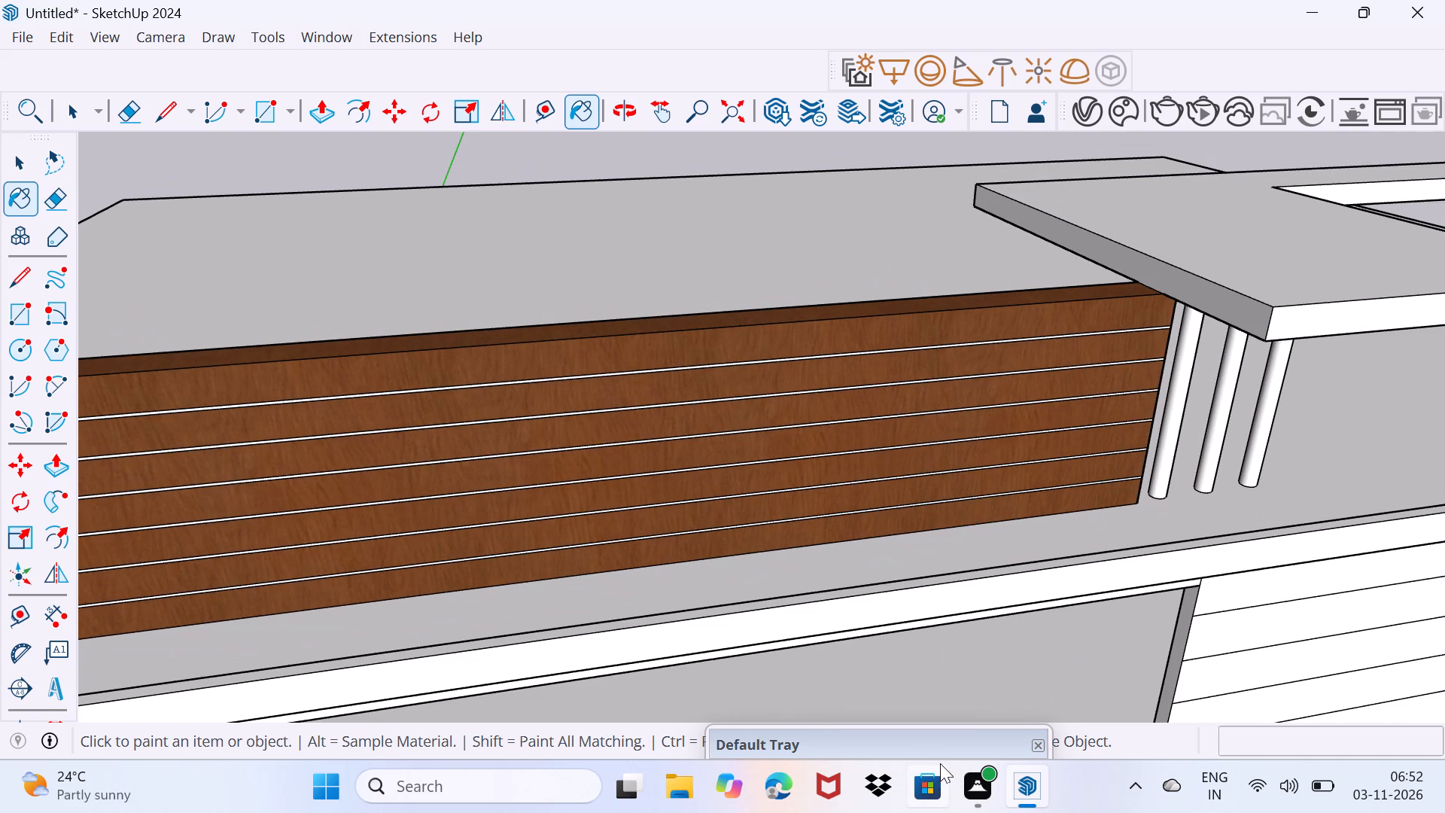
Paint all six thin grooves on the rooftop wall's front face with 0135_DarkGray from the Colors-Named collection.
{"action": "left_click_drag", "start_coordinate": [943, 738], "coordinate": [1128, 309]}
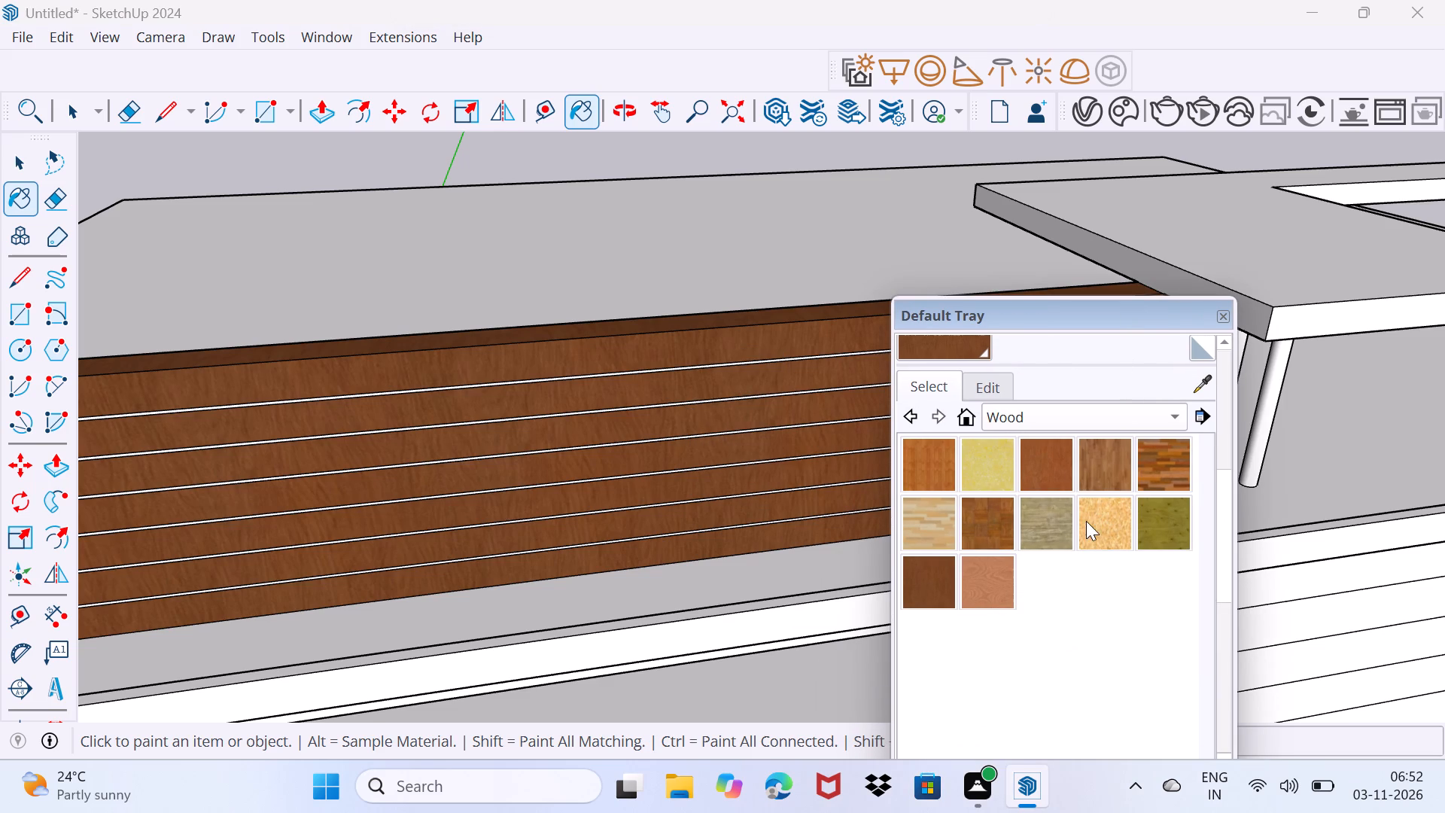
{"action": "left_click", "coordinate": [1134, 406]}
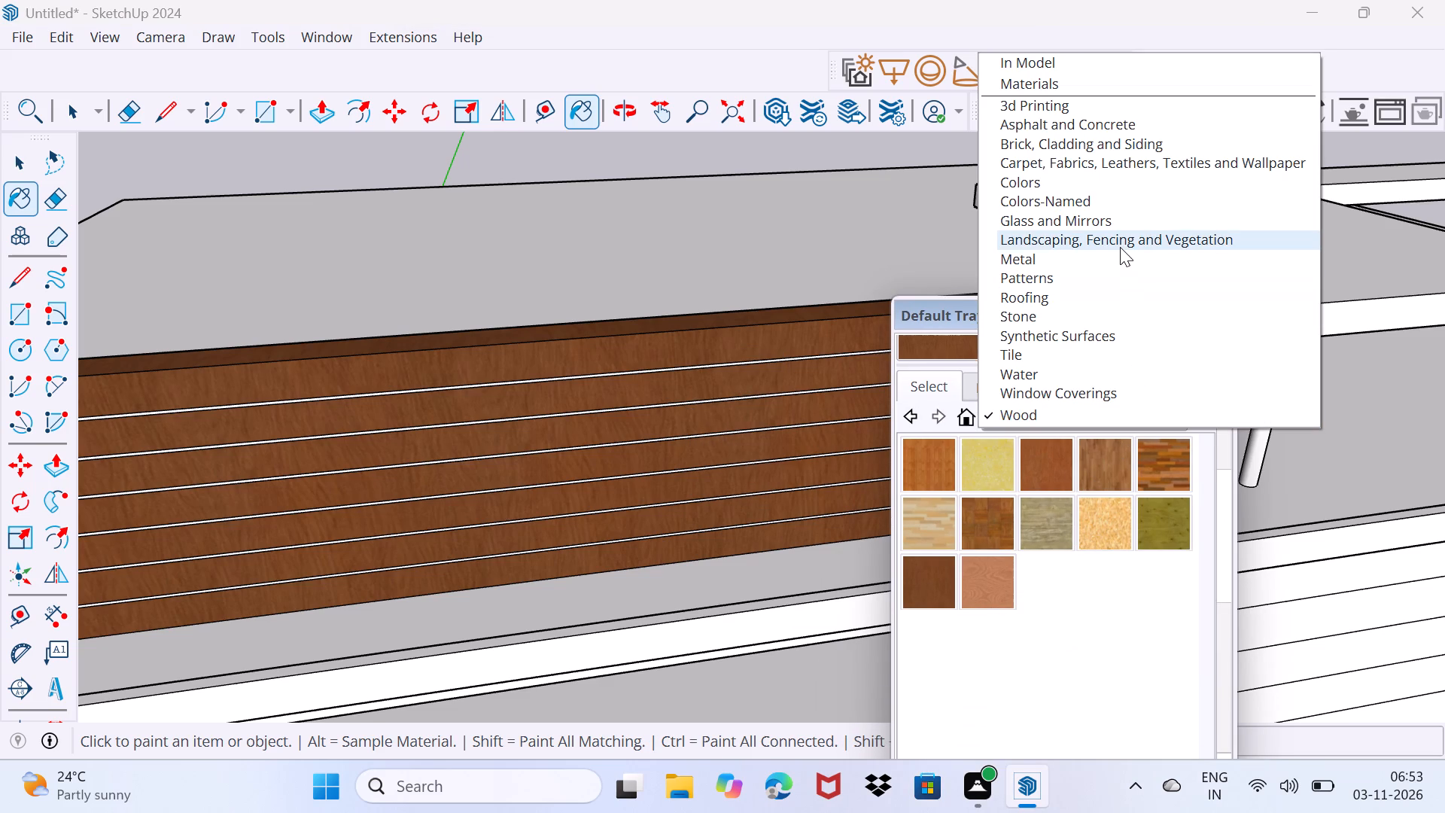
{"action": "left_click", "coordinate": [1086, 202]}
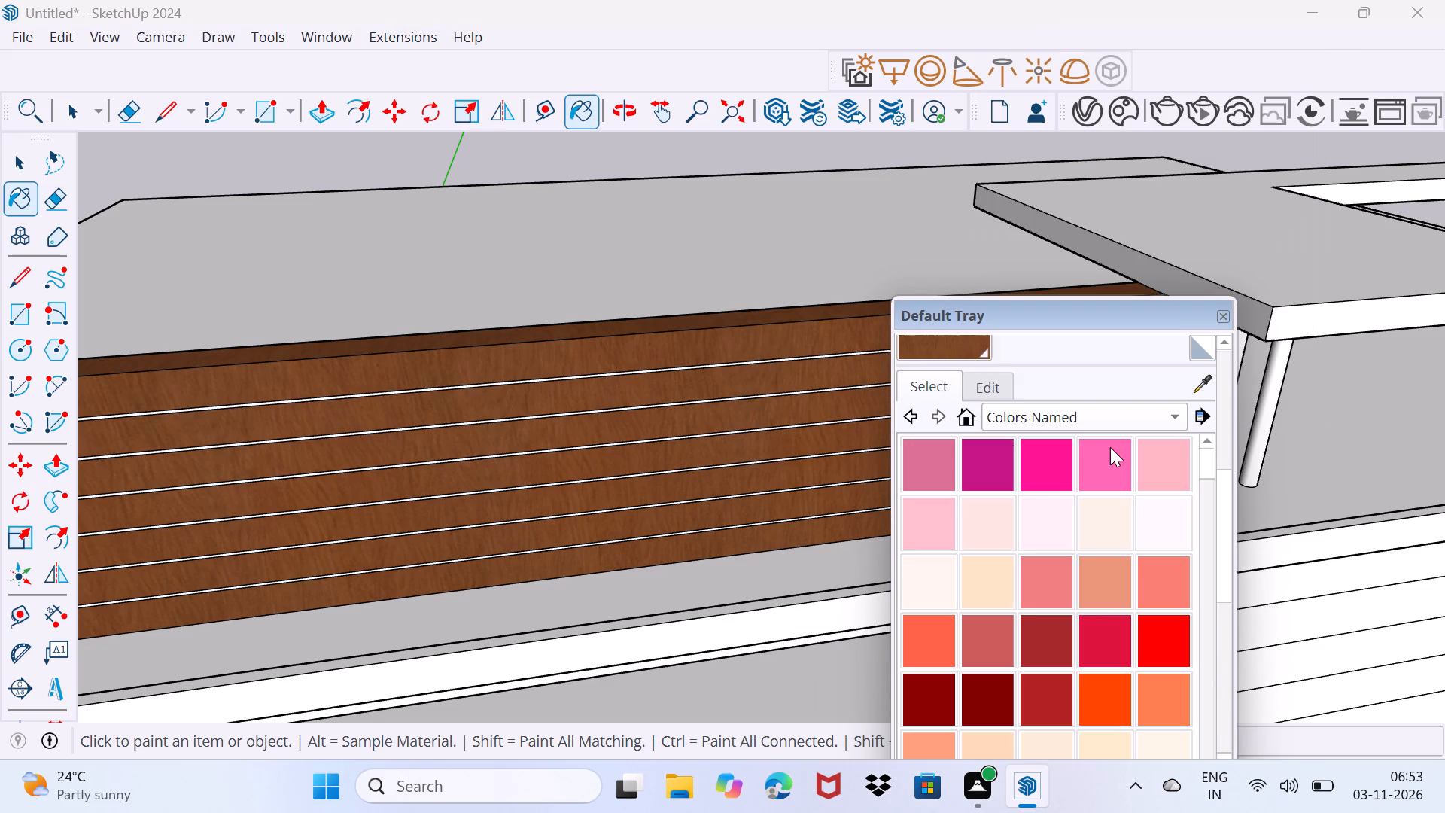
{"action": "scroll", "coordinate": [1002, 466], "scroll_direction": "down", "scroll_amount": 3}
{"action": "scroll", "coordinate": [1009, 561], "scroll_direction": "down", "scroll_amount": 4}
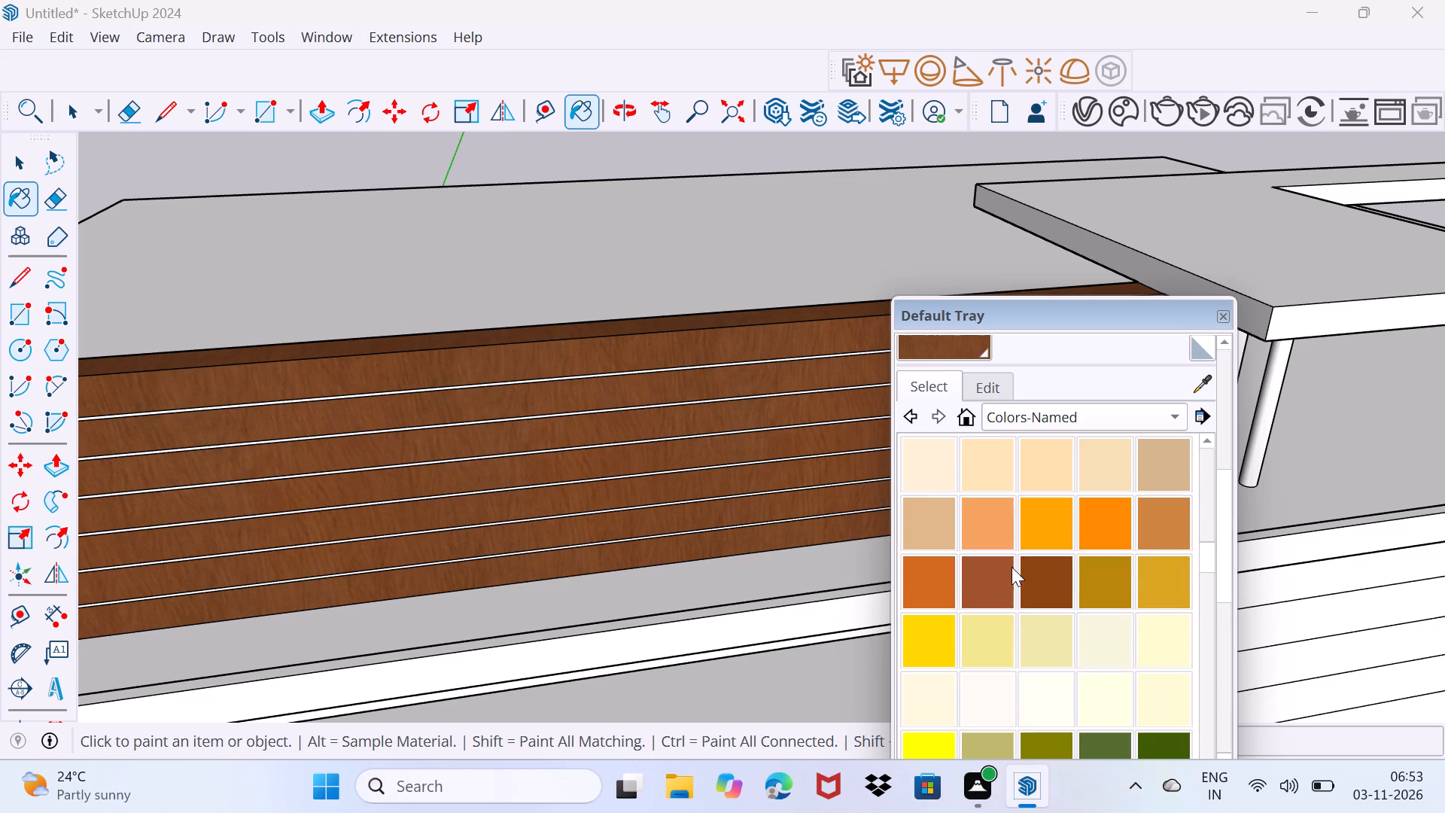
{"action": "scroll", "coordinate": [1011, 567], "scroll_direction": "down", "scroll_amount": 17}
{"action": "scroll", "coordinate": [1035, 631], "scroll_direction": "down", "scroll_amount": 1}
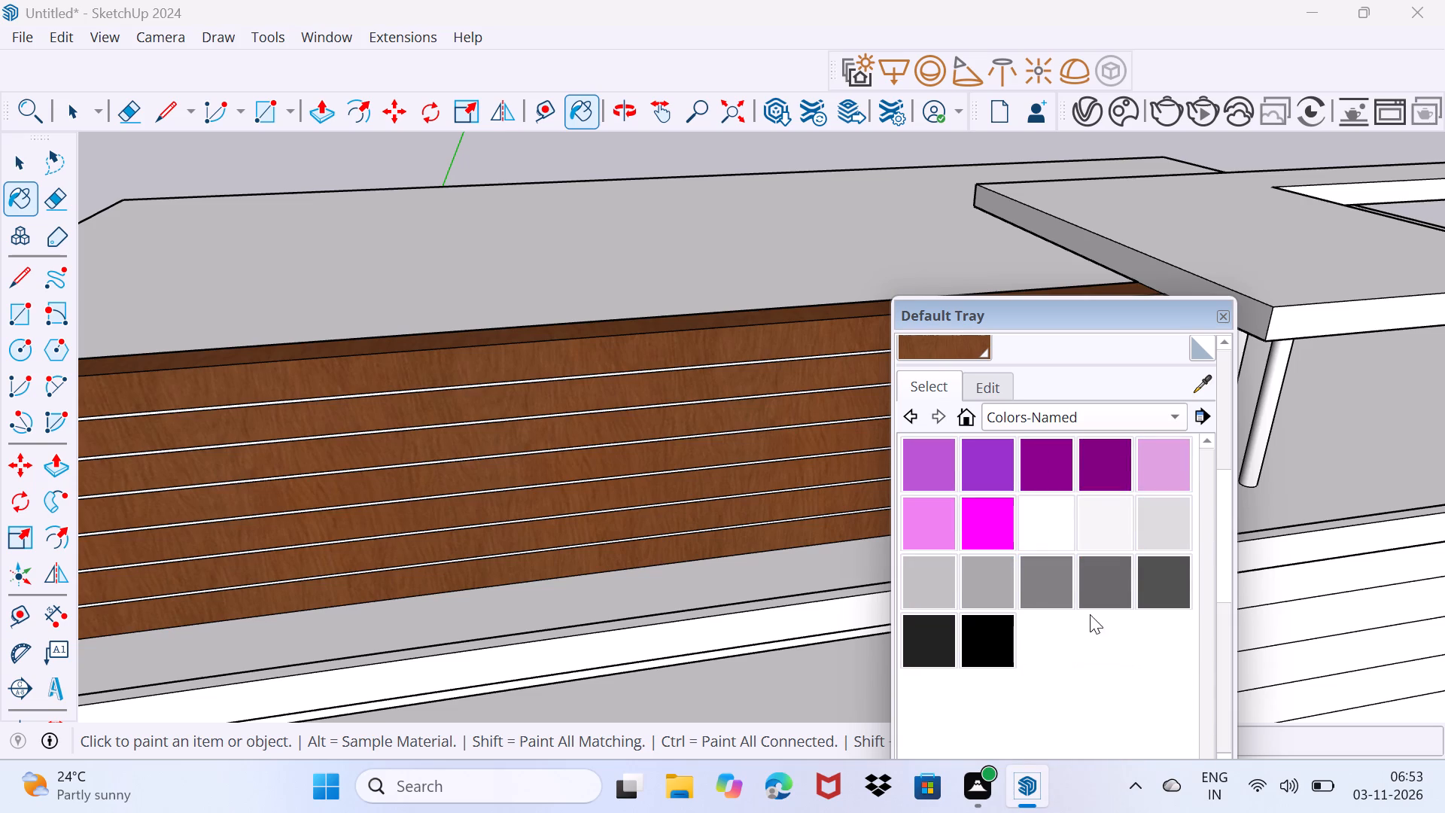
{"action": "left_click", "coordinate": [1165, 586]}
{"action": "left_click_drag", "start_coordinate": [1072, 302], "coordinate": [1033, 693]}
{"action": "scroll", "coordinate": [815, 509], "scroll_direction": "up", "scroll_amount": 3}
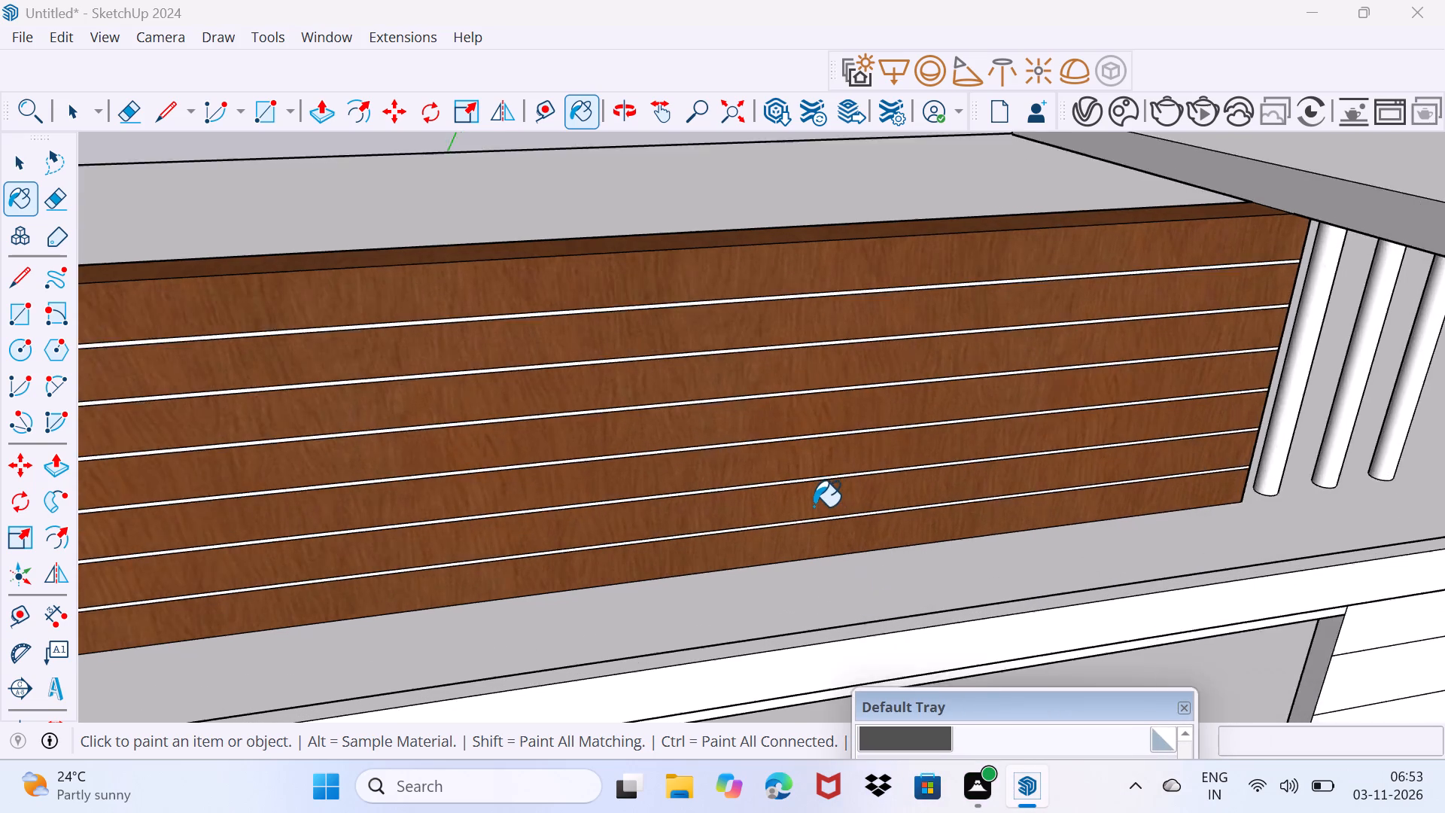
{"action": "scroll", "coordinate": [814, 507], "scroll_direction": "up", "scroll_amount": 14}
{"action": "left_click", "coordinate": [842, 554]}
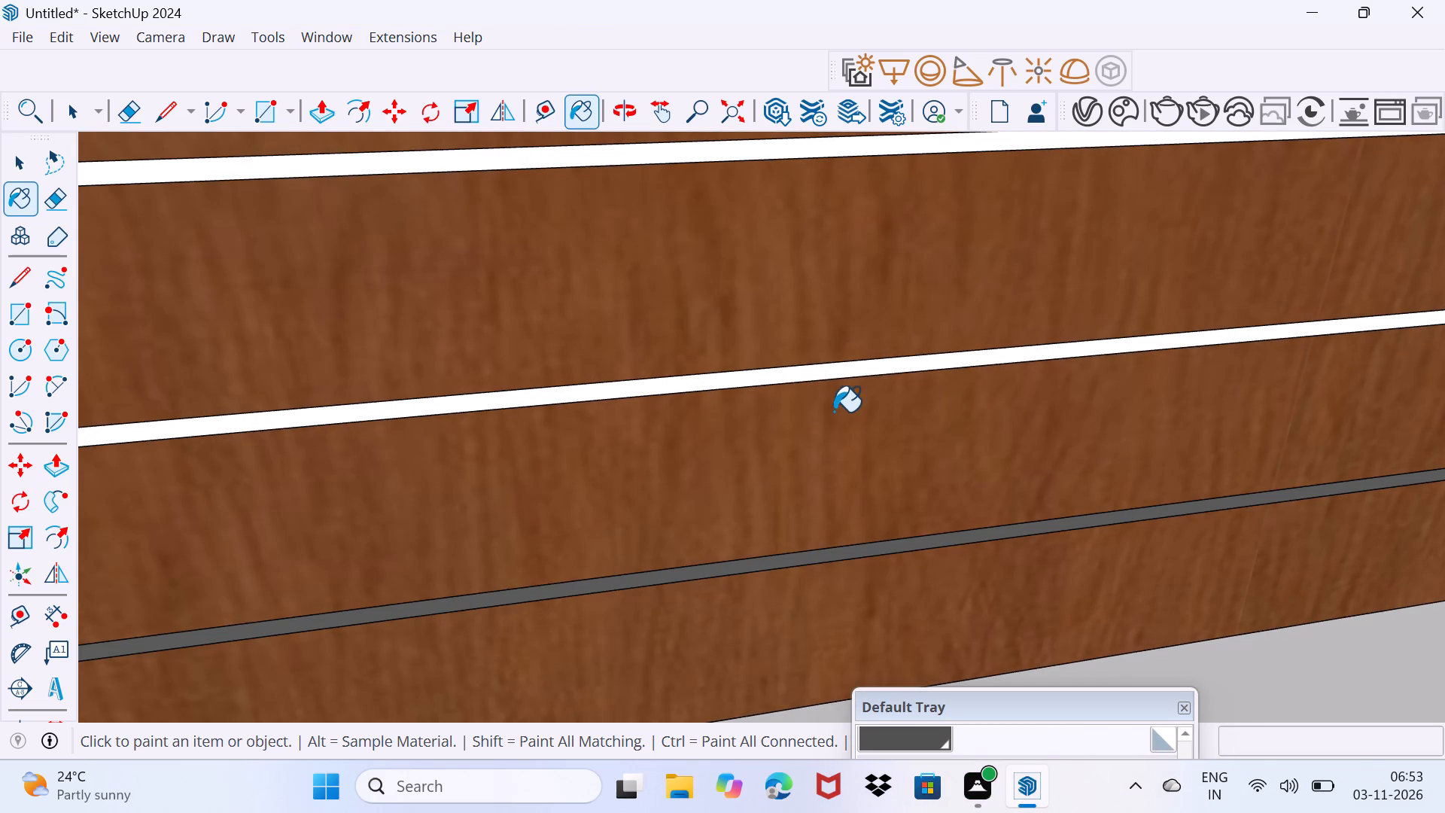
{"action": "left_click", "coordinate": [842, 367]}
{"action": "left_click", "coordinate": [766, 153]}
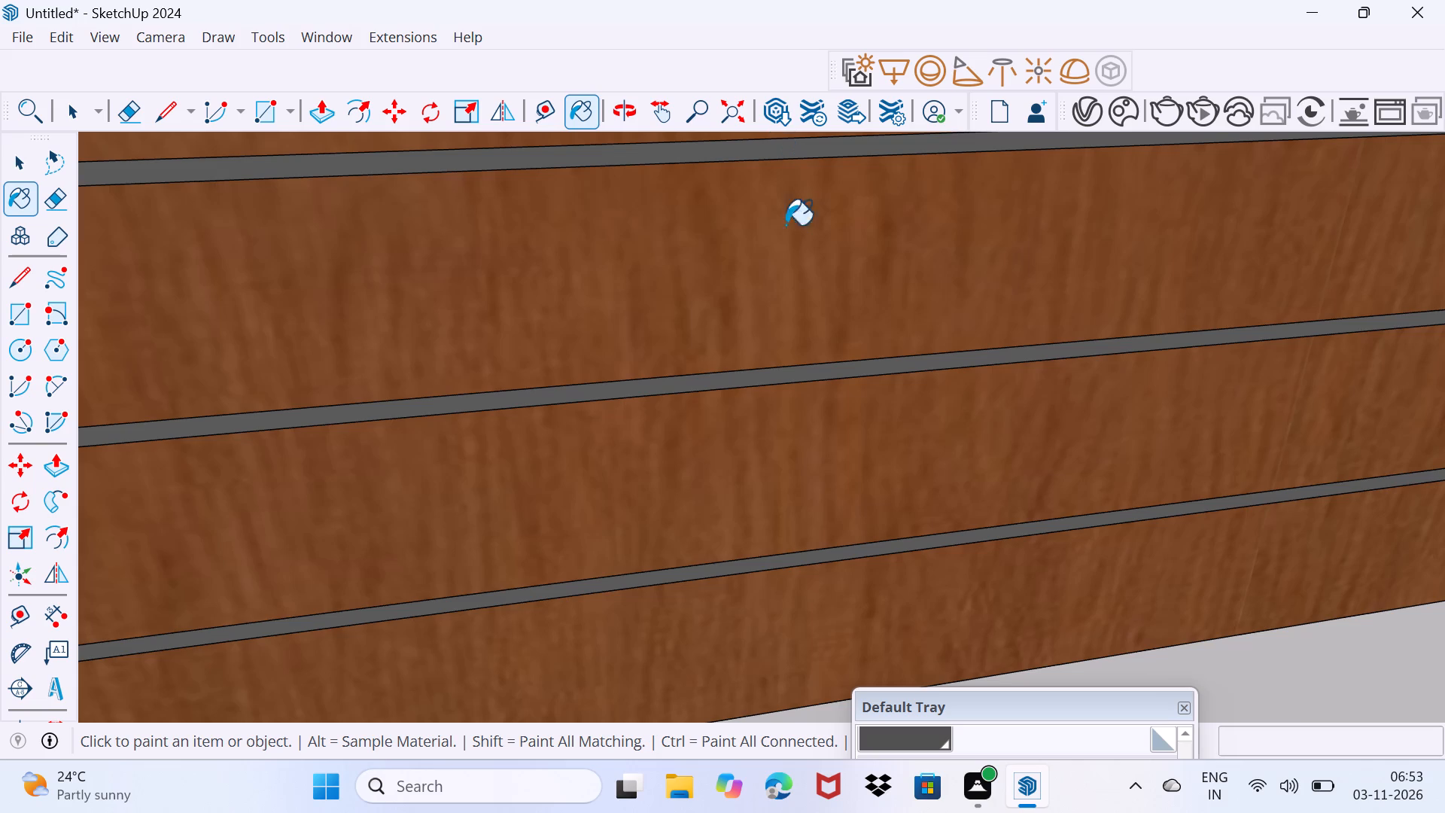
{"action": "scroll", "coordinate": [804, 294], "scroll_direction": "down", "scroll_amount": 4}
{"action": "middle_click_drag", "start_coordinate": [816, 338], "coordinate": [844, 589], "text": "shift"}
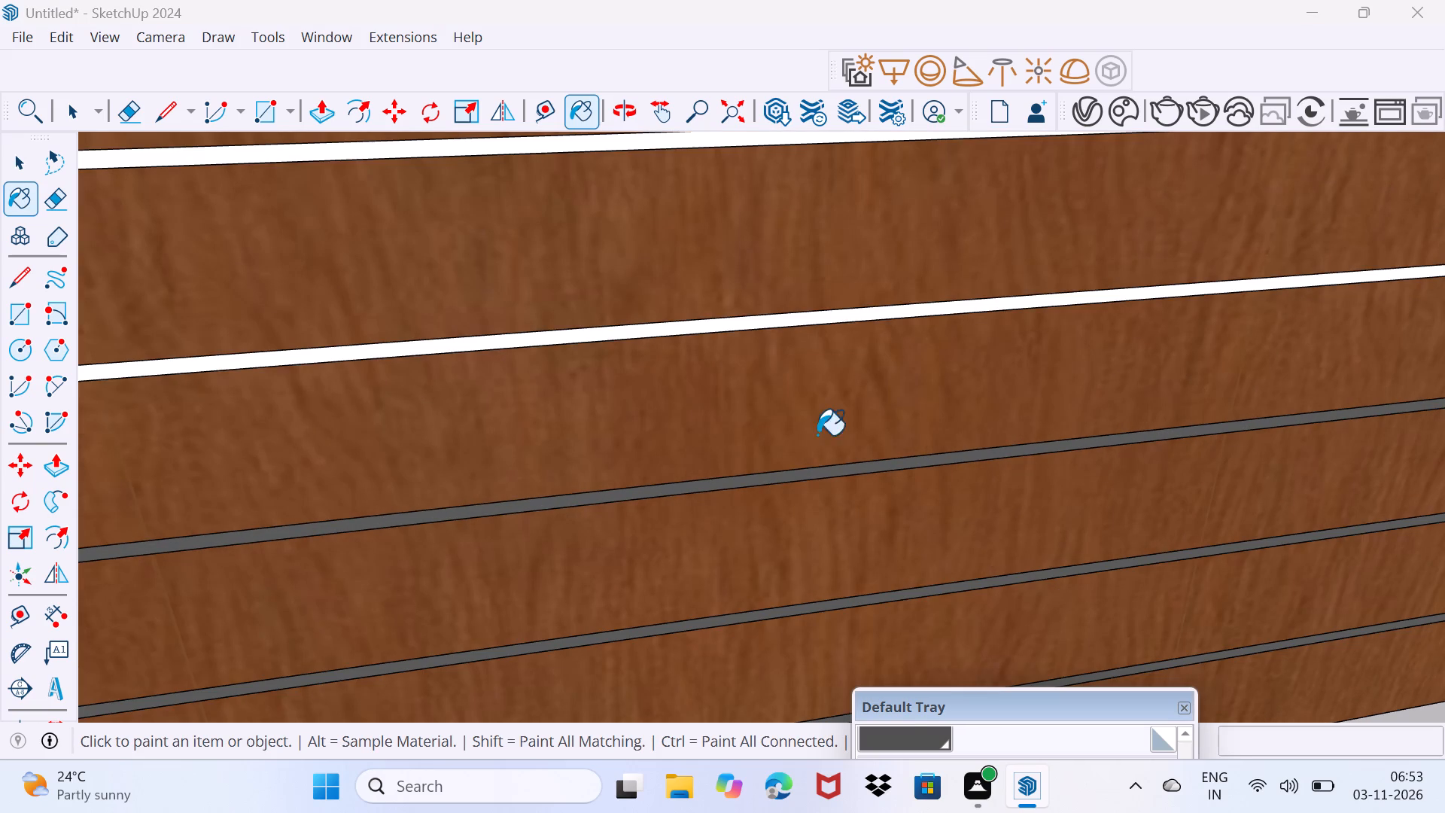
{"action": "left_click", "coordinate": [803, 318]}
{"action": "middle_click_drag", "start_coordinate": [800, 309], "coordinate": [844, 586], "text": "shift"}
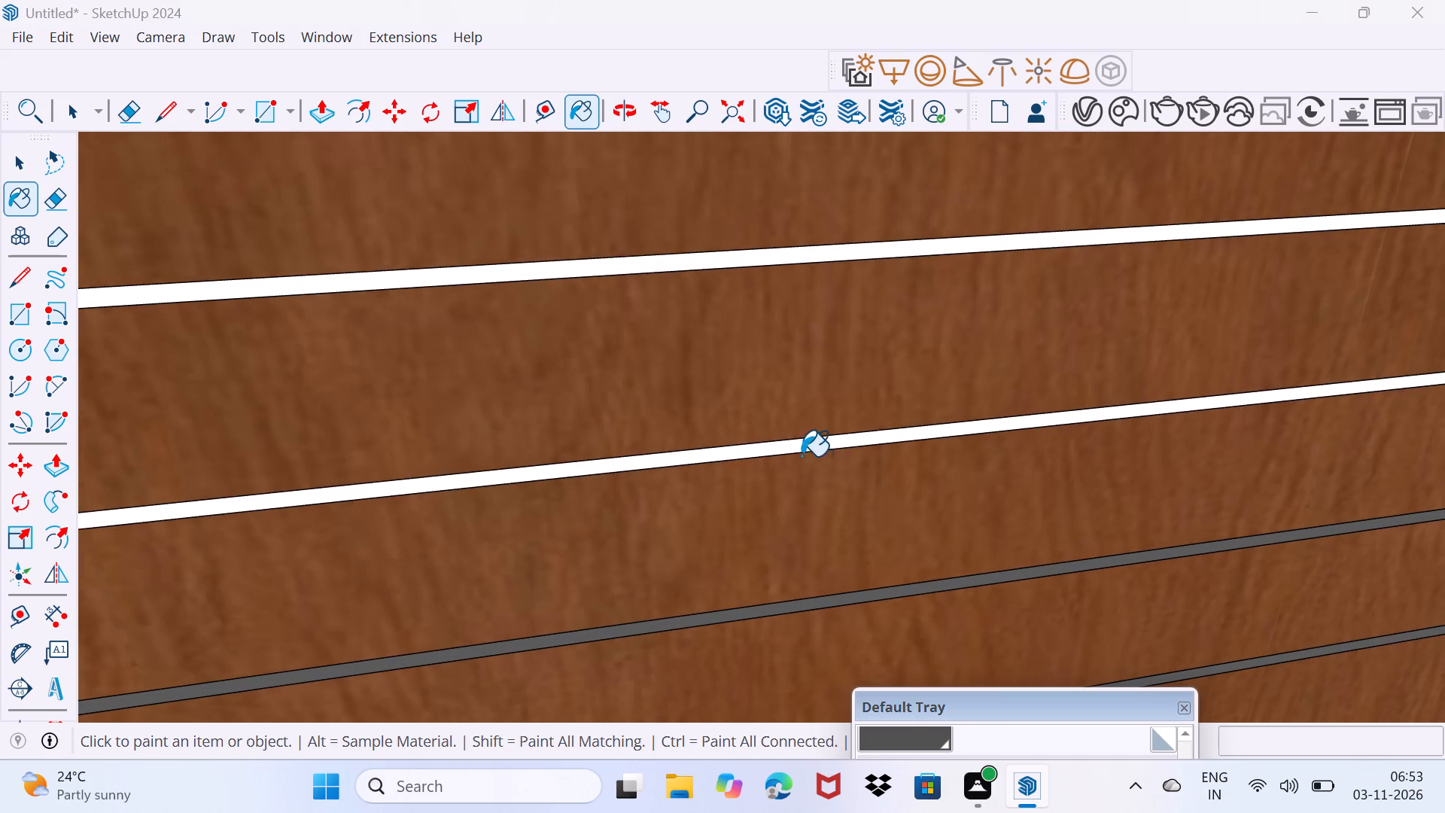
{"action": "left_click", "coordinate": [807, 443]}
{"action": "left_click", "coordinate": [805, 248]}
{"action": "scroll", "coordinate": [788, 294], "scroll_direction": "down", "scroll_amount": 4}
{"action": "middle_click_drag", "start_coordinate": [804, 303], "coordinate": [864, 568]}
{"action": "scroll", "coordinate": [813, 409], "scroll_direction": "down", "scroll_amount": 10}
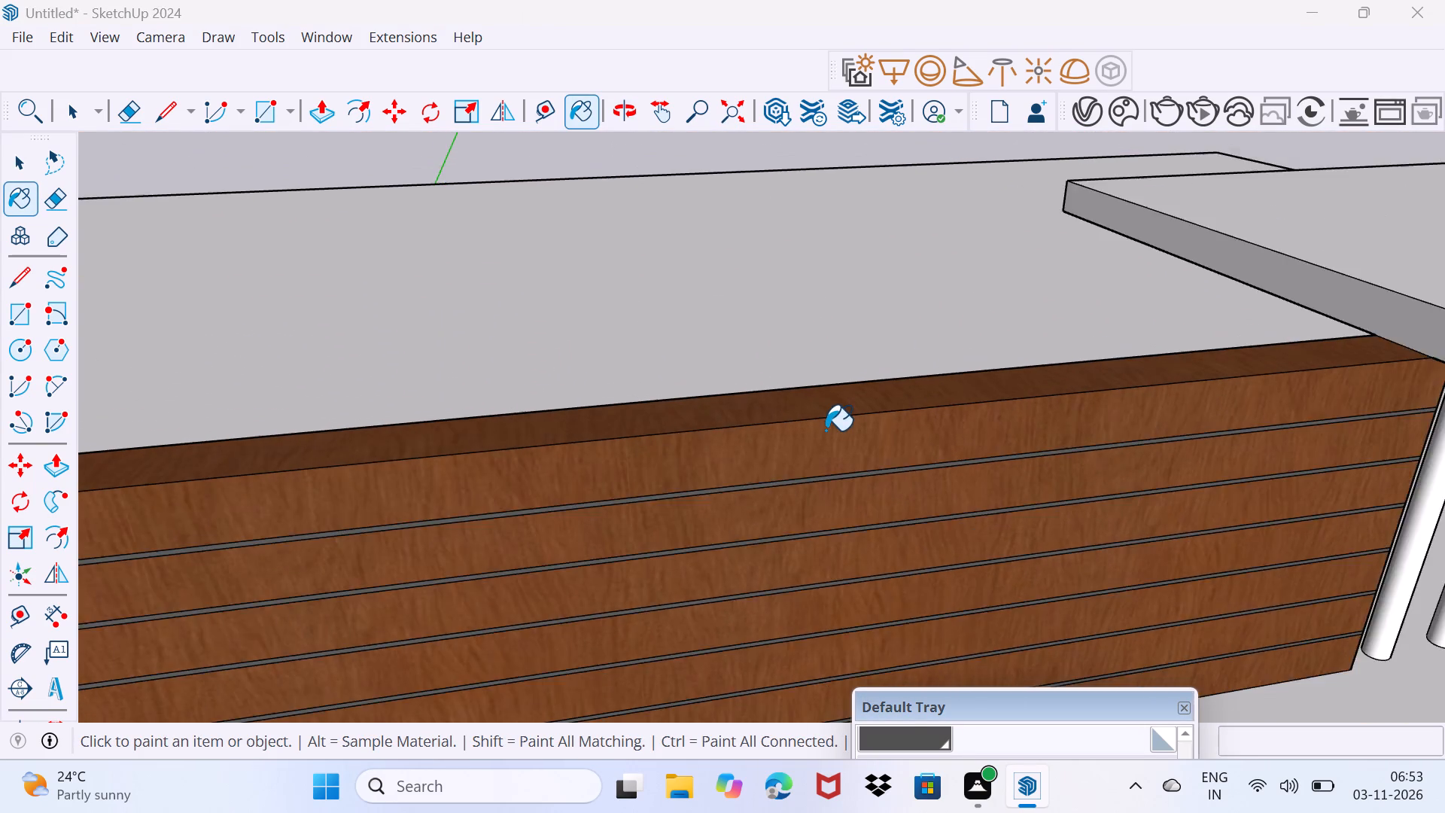
{"action": "scroll", "coordinate": [826, 431], "scroll_direction": "down", "scroll_amount": 11}
Erase a band line's end where it overhangs the tall banded corner block's edge, try the one above too, and undo that last erasure.
{"action": "key", "text": "space"}
{"action": "middle_click_drag", "start_coordinate": [811, 527], "coordinate": [773, 408]}
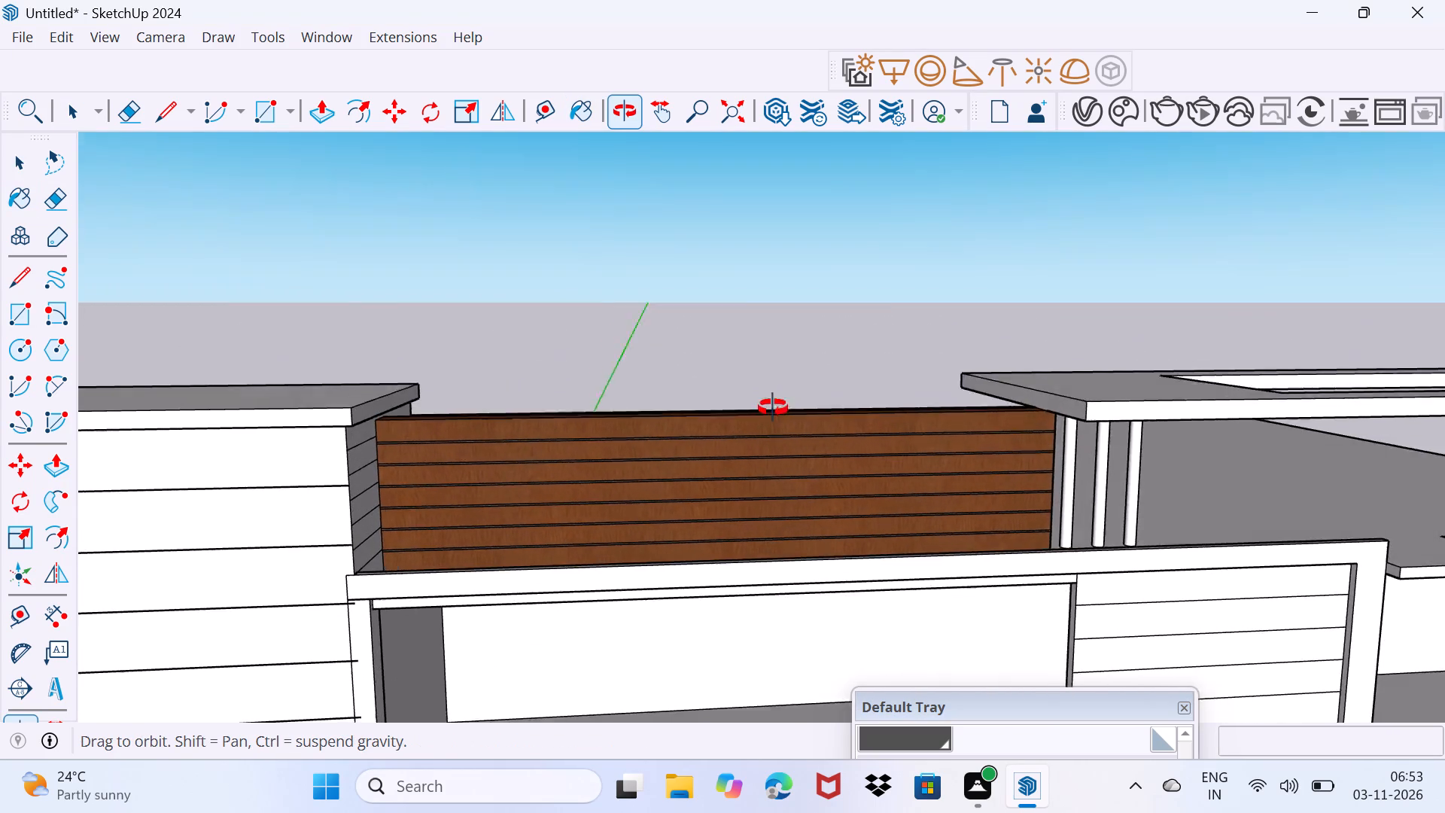
{"action": "middle_click_drag", "start_coordinate": [773, 408], "coordinate": [1089, 220]}
{"action": "scroll", "coordinate": [933, 340], "scroll_direction": "down", "scroll_amount": 6}
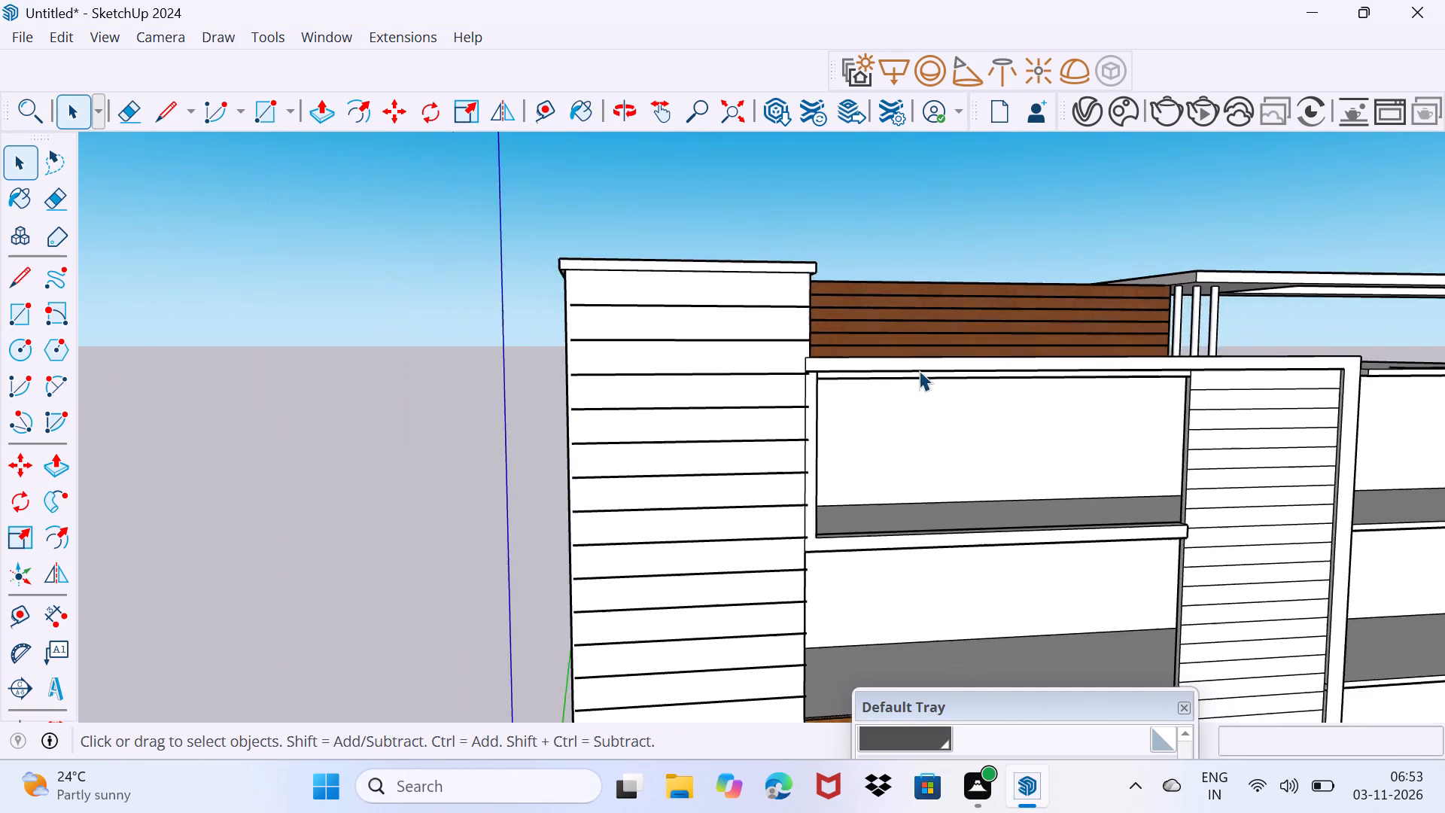
{"action": "scroll", "coordinate": [919, 370], "scroll_direction": "down", "scroll_amount": 1}
{"action": "scroll", "coordinate": [851, 490], "scroll_direction": "up", "scroll_amount": 10}
{"action": "middle_click_drag", "start_coordinate": [786, 510], "coordinate": [548, 527]}
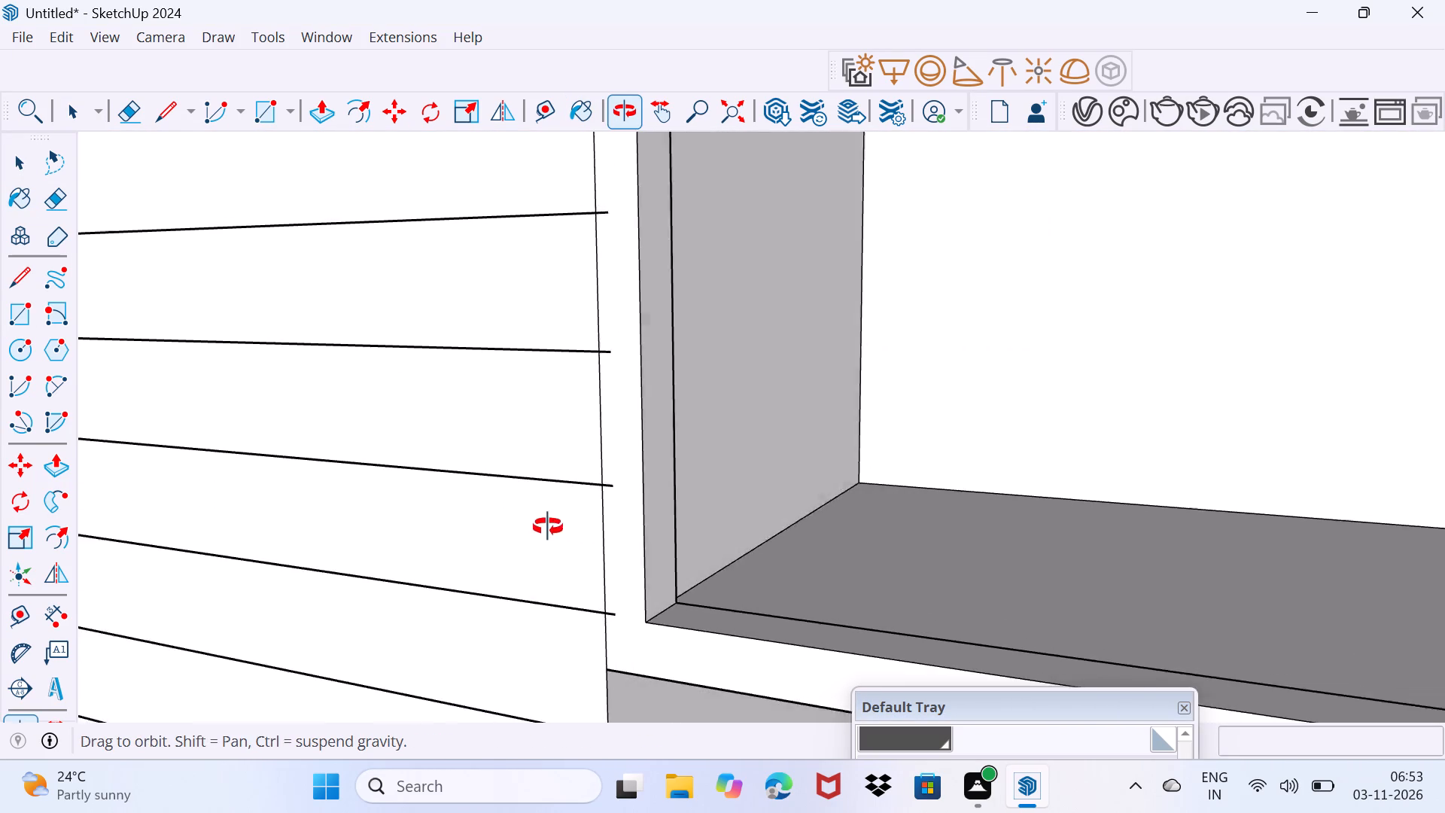
{"action": "middle_click_drag", "start_coordinate": [548, 527], "coordinate": [724, 158]}
{"action": "key", "text": "e"}
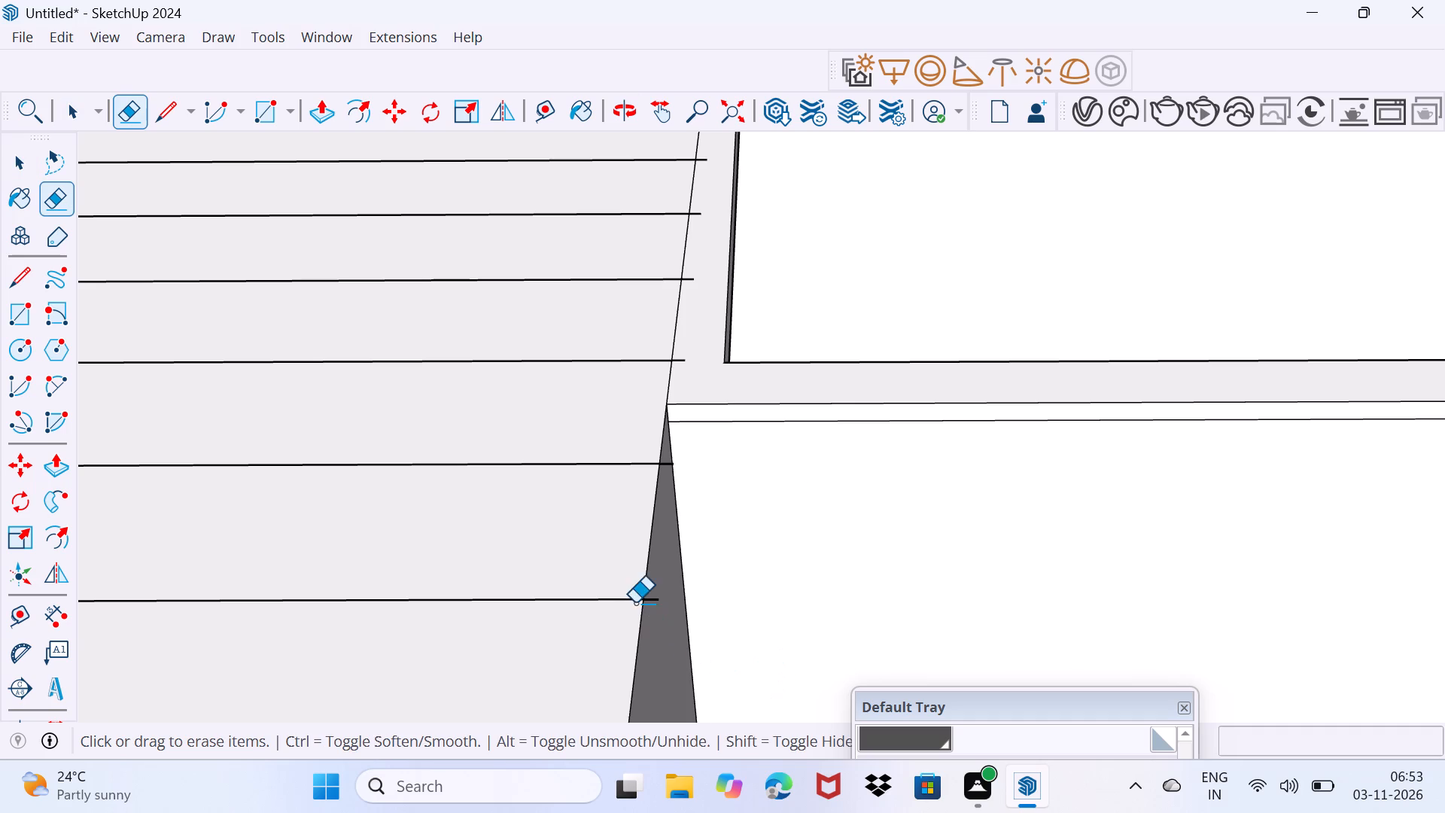
{"action": "left_click", "coordinate": [654, 599]}
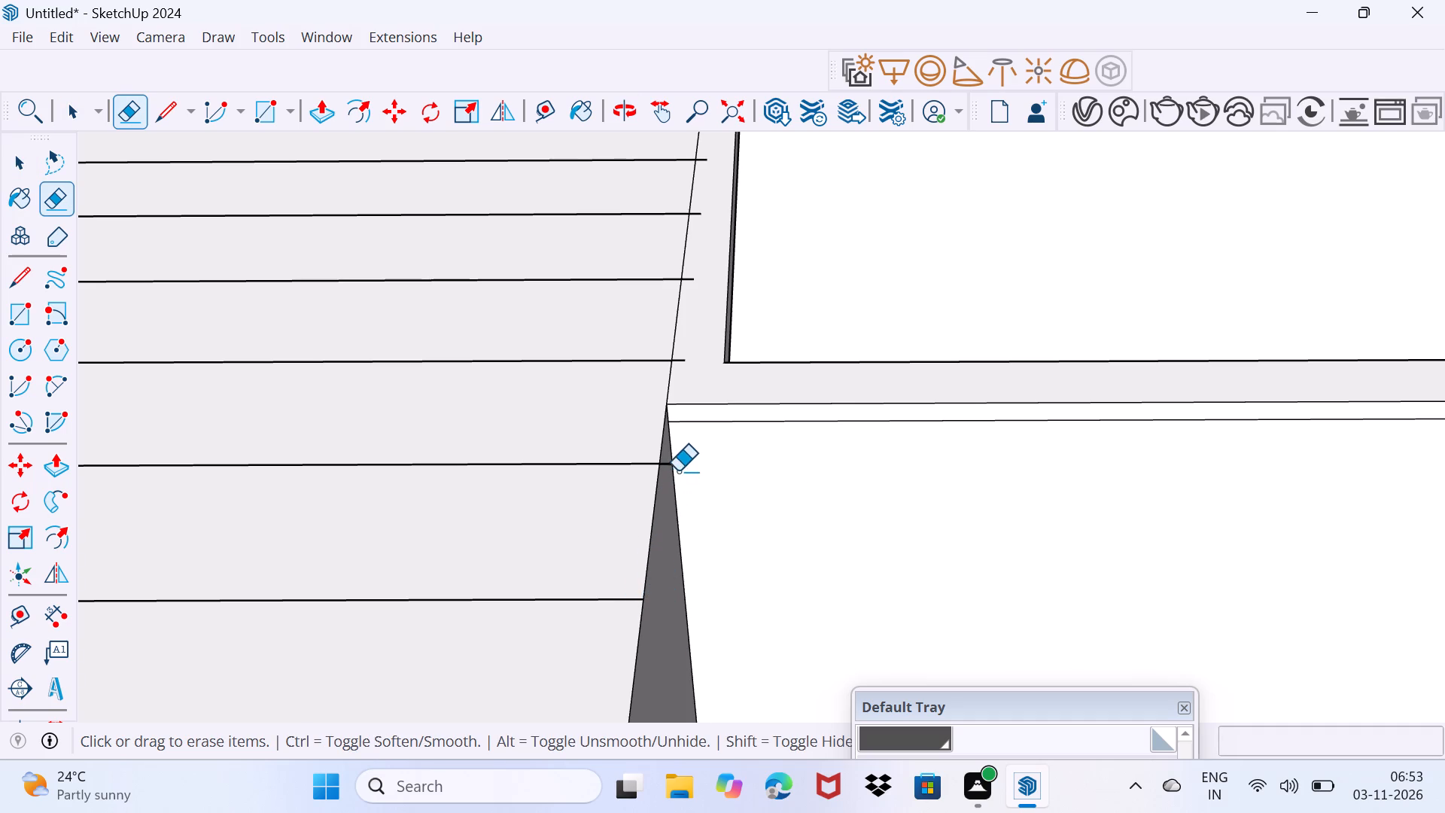
{"action": "left_click", "coordinate": [671, 464]}
{"action": "key", "text": "ctrl+z"}
Paint the entire banded front face of the tall corner block with 0135_DarkGray.
{"action": "middle_click_drag", "start_coordinate": [688, 498], "coordinate": [455, 613]}
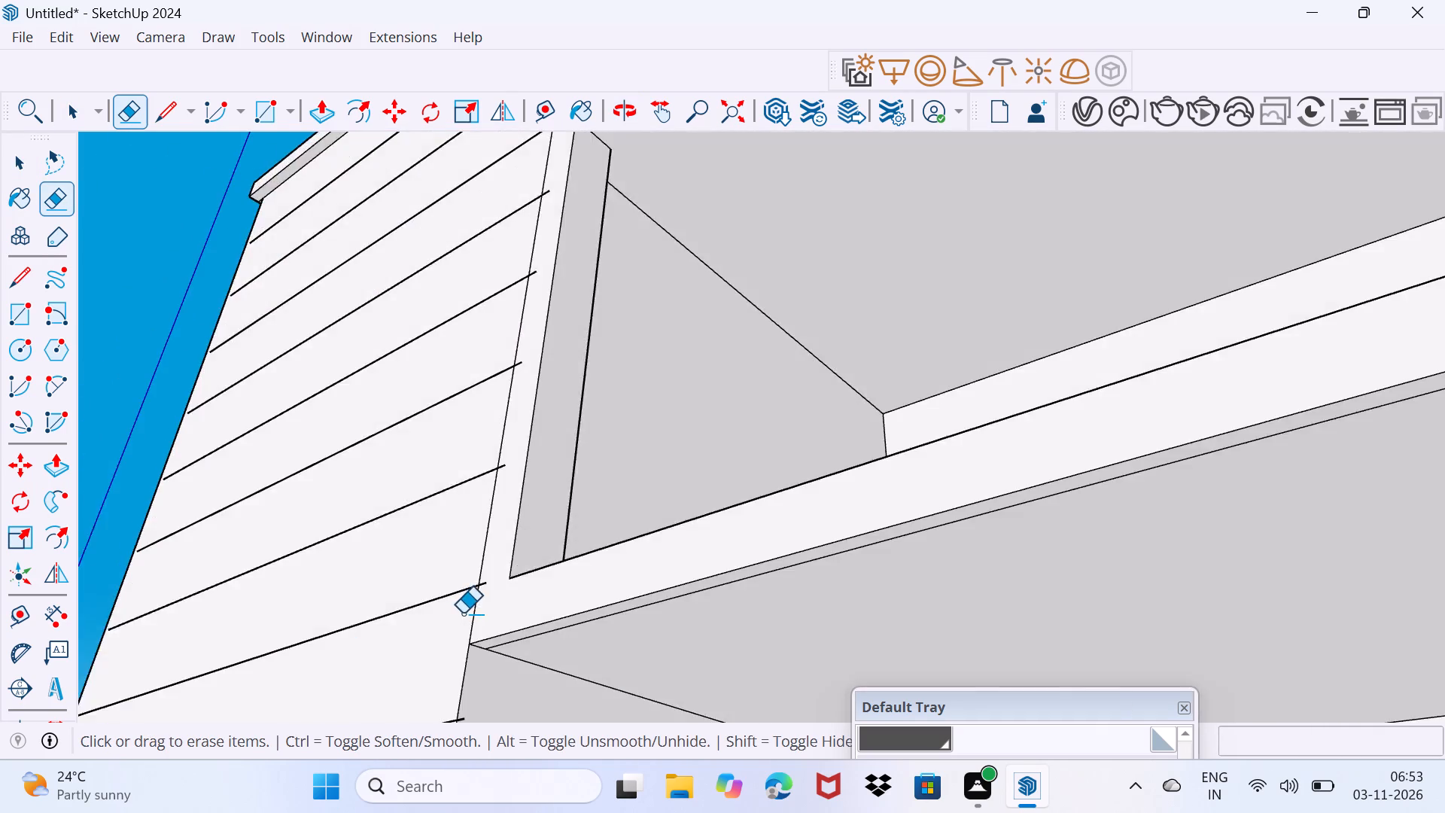
{"action": "scroll", "coordinate": [464, 614], "scroll_direction": "down", "scroll_amount": 20}
{"action": "scroll", "coordinate": [464, 614], "scroll_direction": "down", "scroll_amount": 1}
{"action": "middle_click_drag", "start_coordinate": [449, 650], "coordinate": [561, 696]}
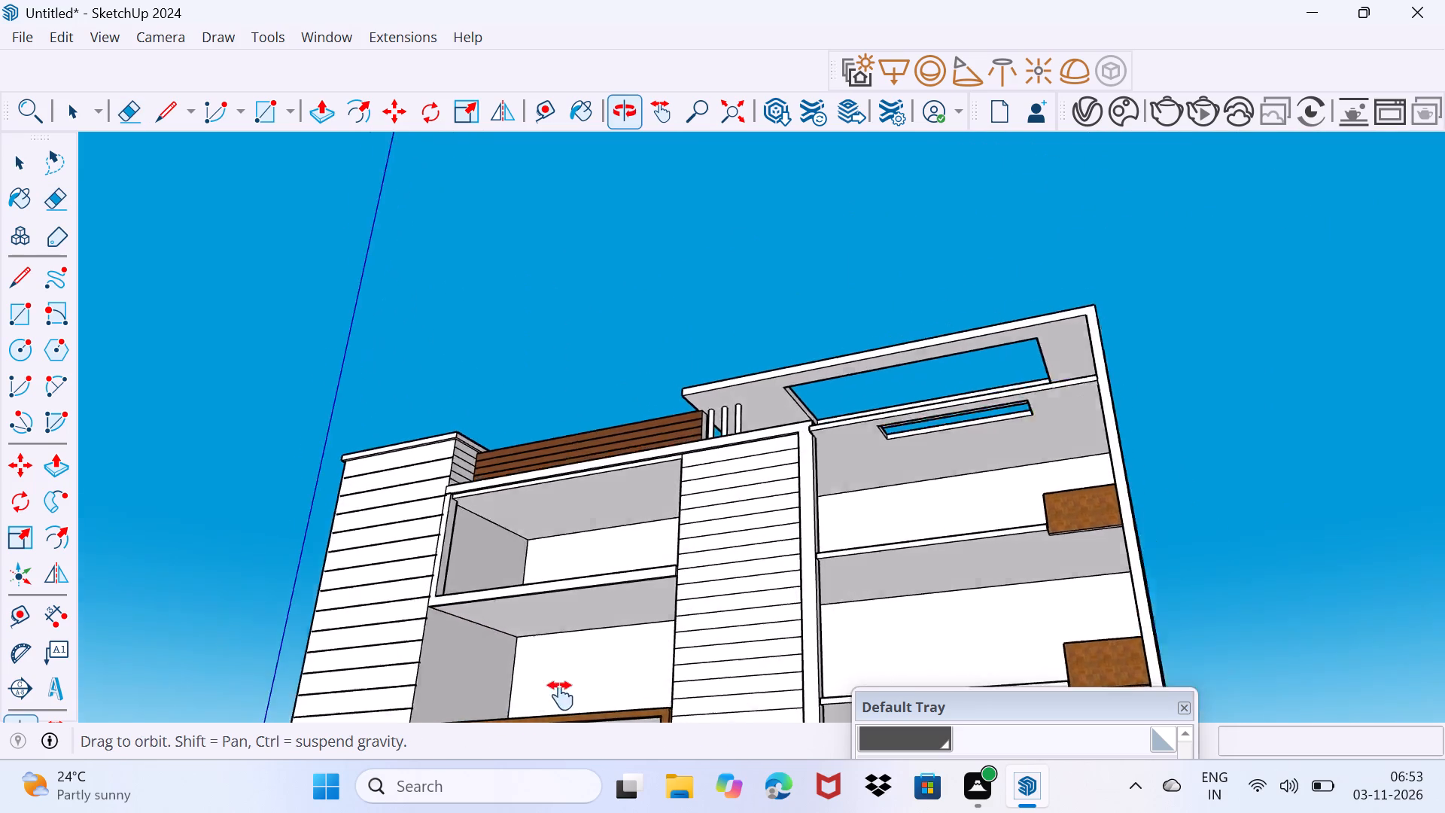
{"action": "middle_click_drag", "start_coordinate": [561, 696], "coordinate": [878, 410]}
{"action": "middle_click_drag", "start_coordinate": [658, 499], "coordinate": [944, 705]}
{"action": "scroll", "coordinate": [656, 437], "scroll_direction": "up", "scroll_amount": 6}
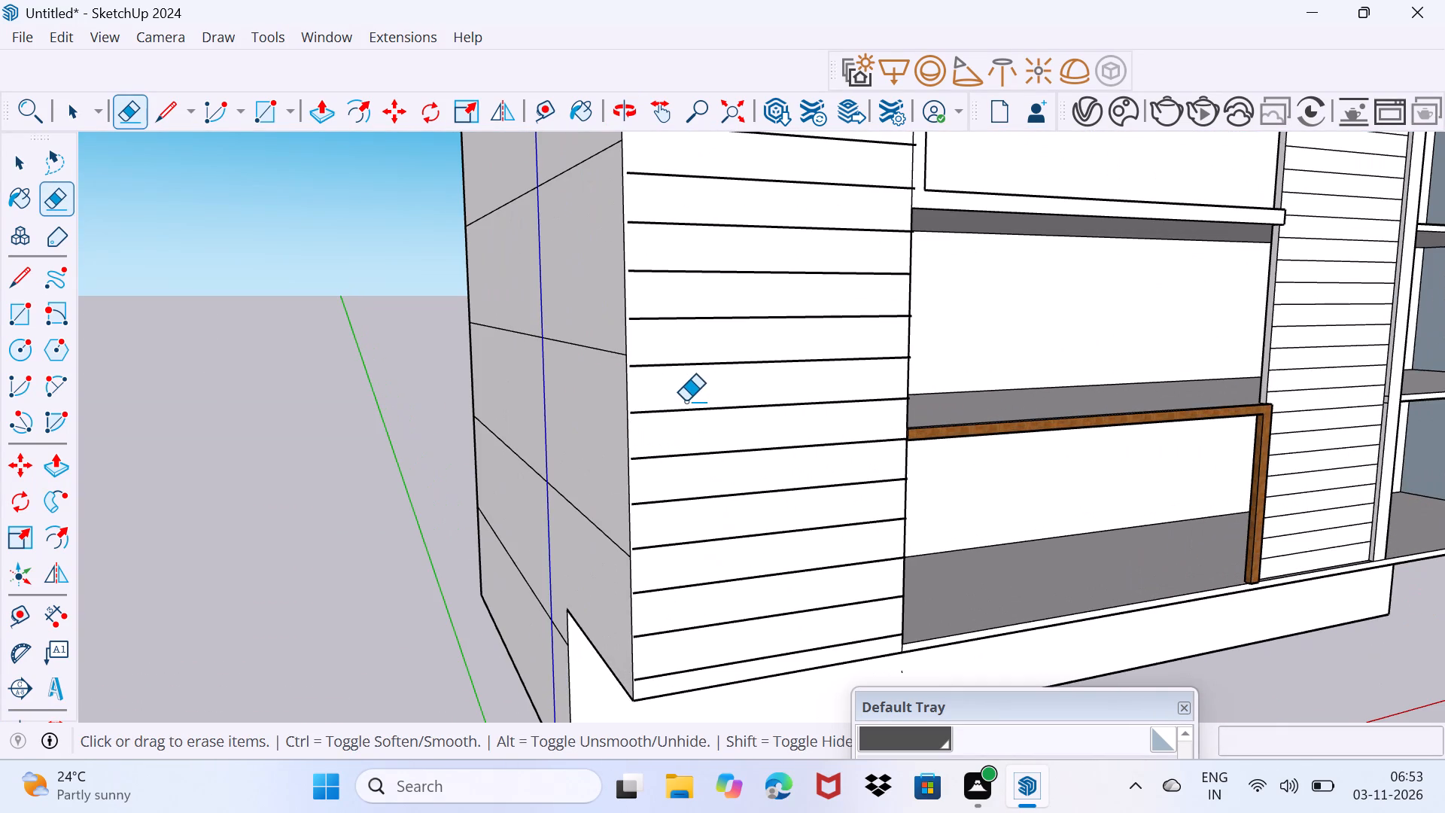
{"action": "key", "text": "space"}
{"action": "left_click_drag", "start_coordinate": [920, 708], "coordinate": [999, 397]}
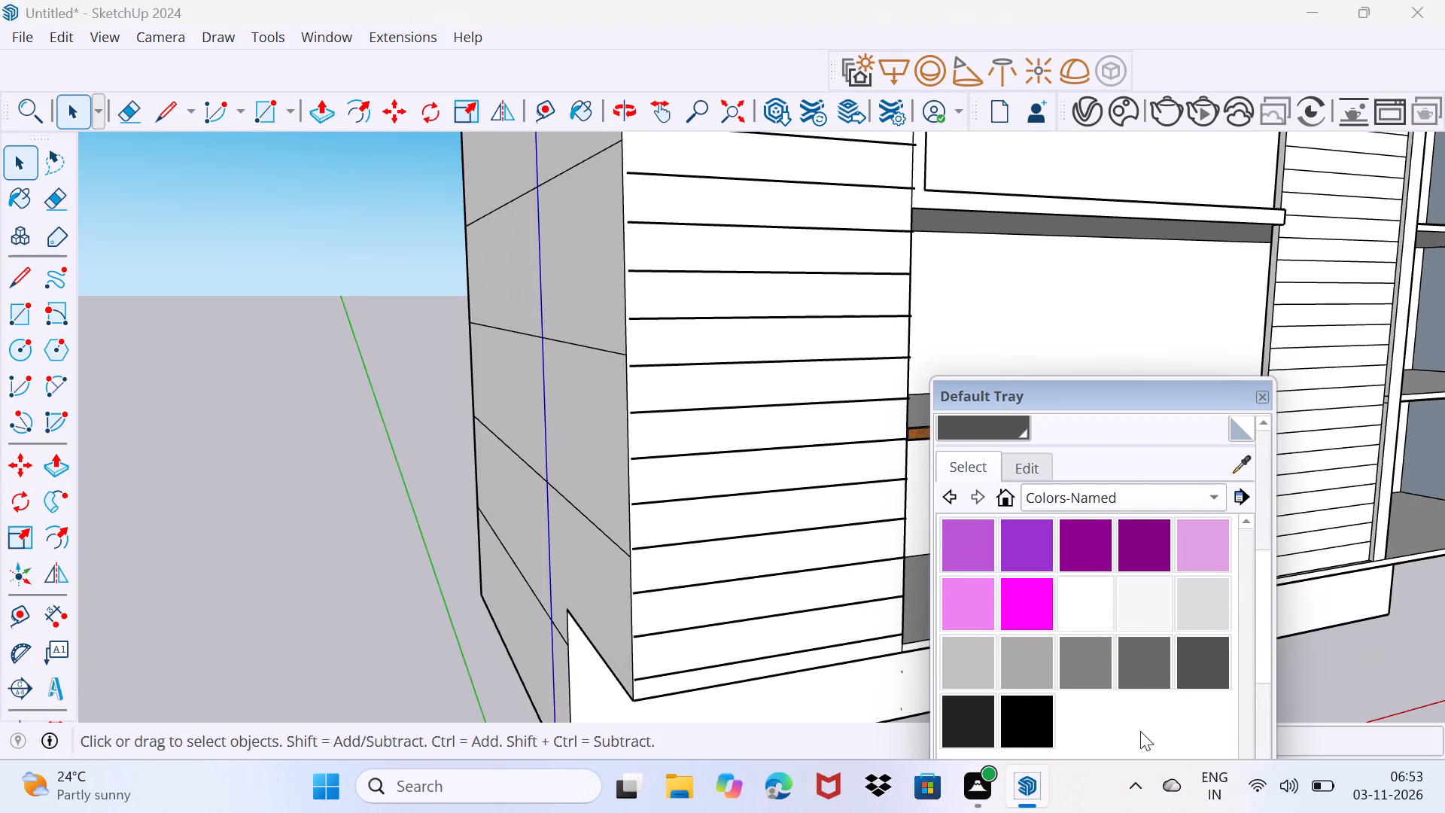
{"action": "left_click", "coordinate": [1211, 666]}
{"action": "left_click", "coordinate": [739, 554]}
{"action": "left_click", "coordinate": [766, 498]}
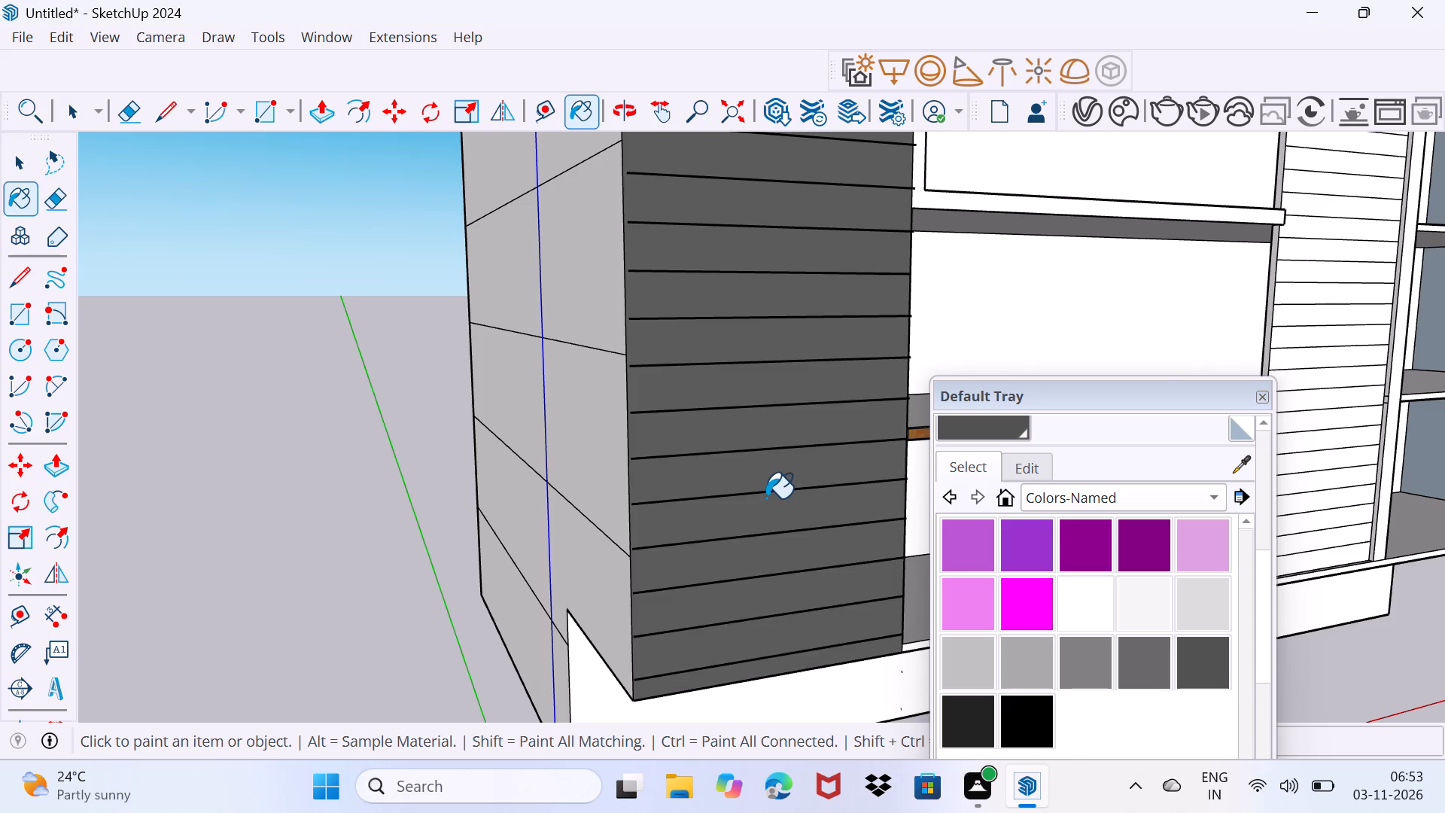
Paint the corner block's side bands beside the rooftop wall and the small ledge at their base with 0135_DarkGray.
{"action": "scroll", "coordinate": [766, 498], "scroll_direction": "down", "scroll_amount": 3}
{"action": "middle_click_drag", "start_coordinate": [788, 463], "coordinate": [434, 503]}
{"action": "scroll", "coordinate": [440, 504], "scroll_direction": "down", "scroll_amount": 3}
{"action": "middle_click_drag", "start_coordinate": [525, 484], "coordinate": [485, 613], "text": "shift"}
{"action": "middle_click_drag", "start_coordinate": [484, 614], "coordinate": [523, 589]}
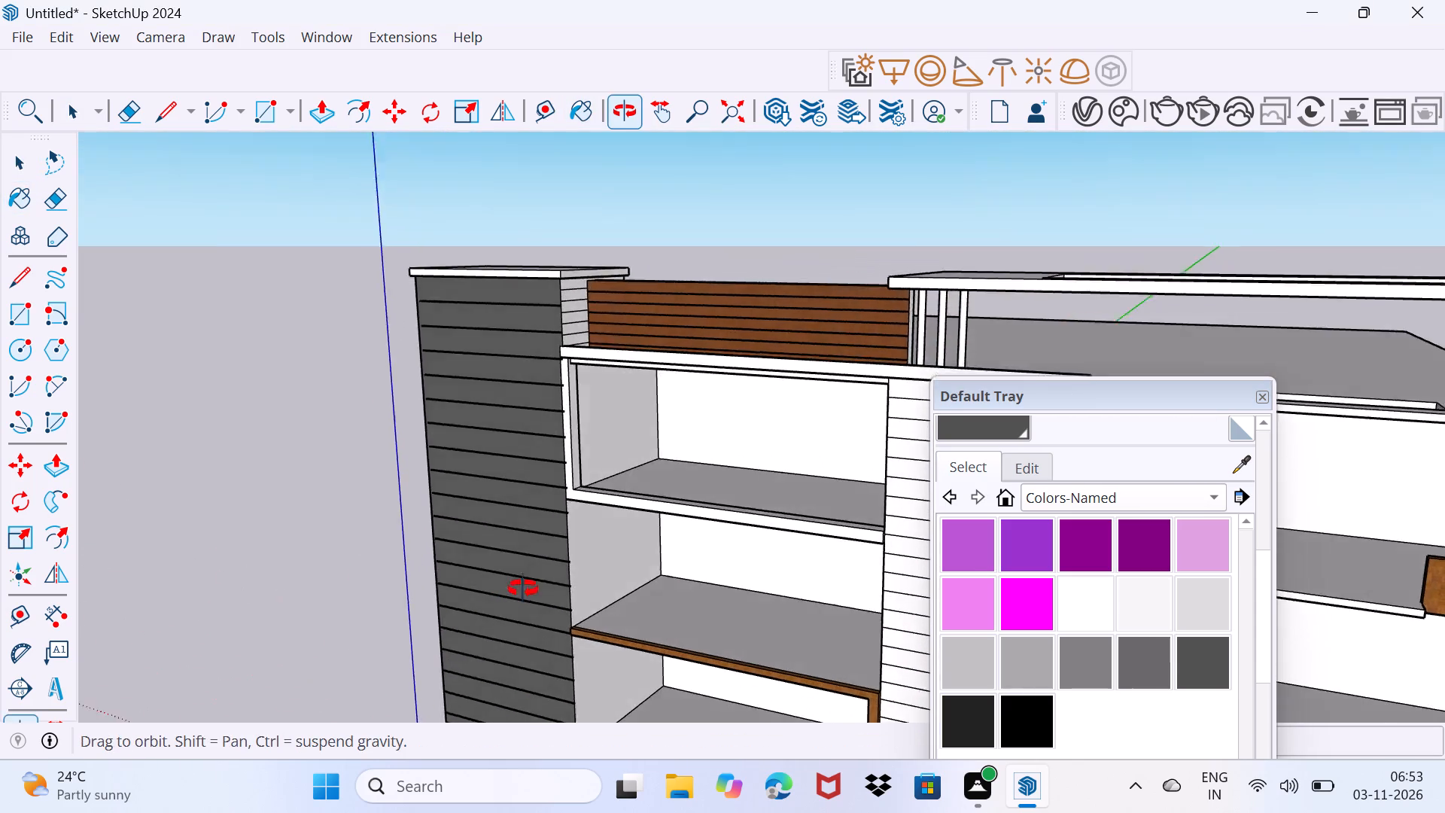
{"action": "middle_click_drag", "start_coordinate": [523, 589], "coordinate": [531, 577]}
{"action": "scroll", "coordinate": [587, 311], "scroll_direction": "up", "scroll_amount": 4}
{"action": "left_click", "coordinate": [563, 310]}
{"action": "left_click", "coordinate": [565, 282]}
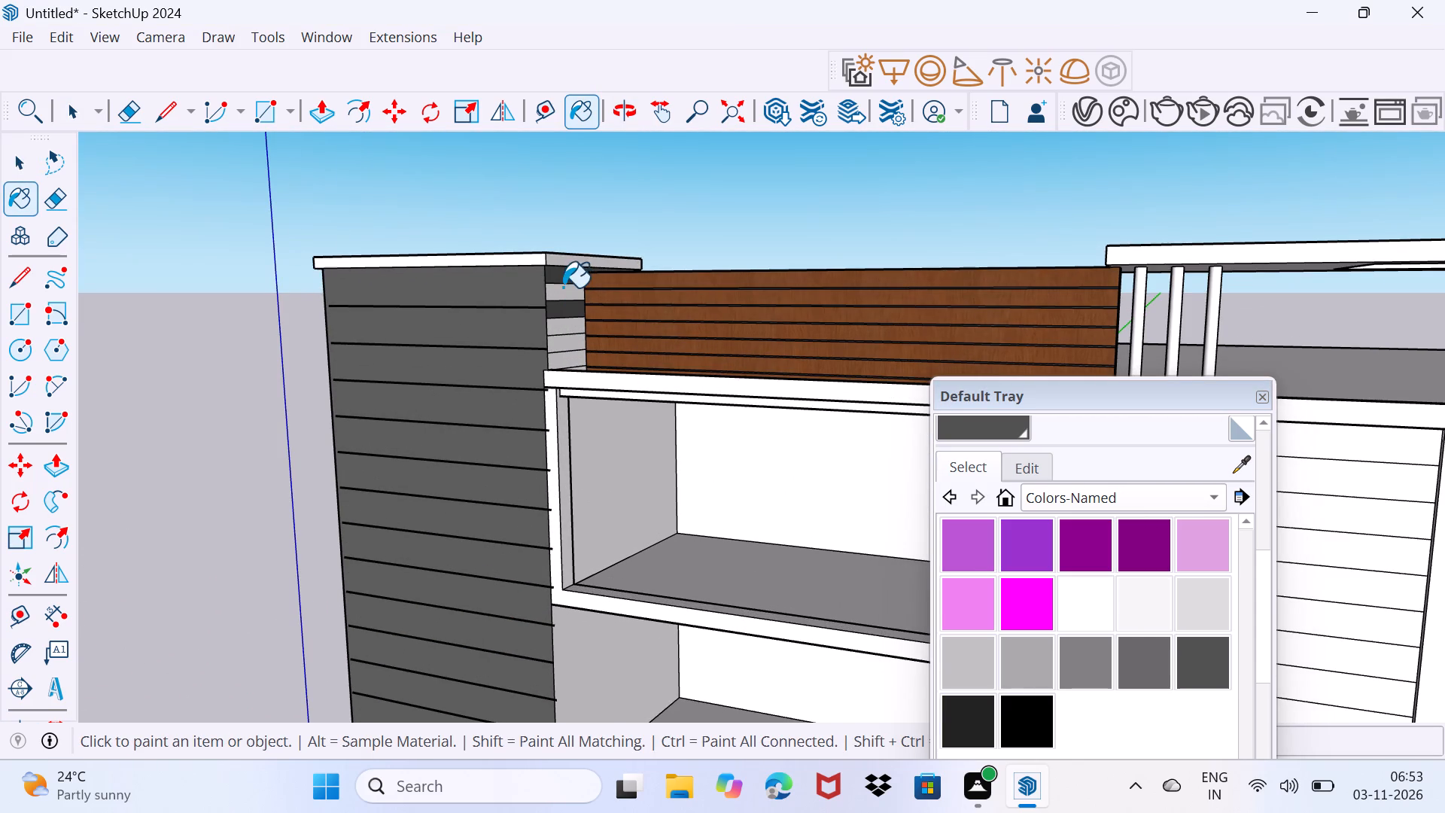
{"action": "left_click", "coordinate": [561, 301]}
{"action": "left_click", "coordinate": [563, 330]}
{"action": "left_click", "coordinate": [572, 348]}
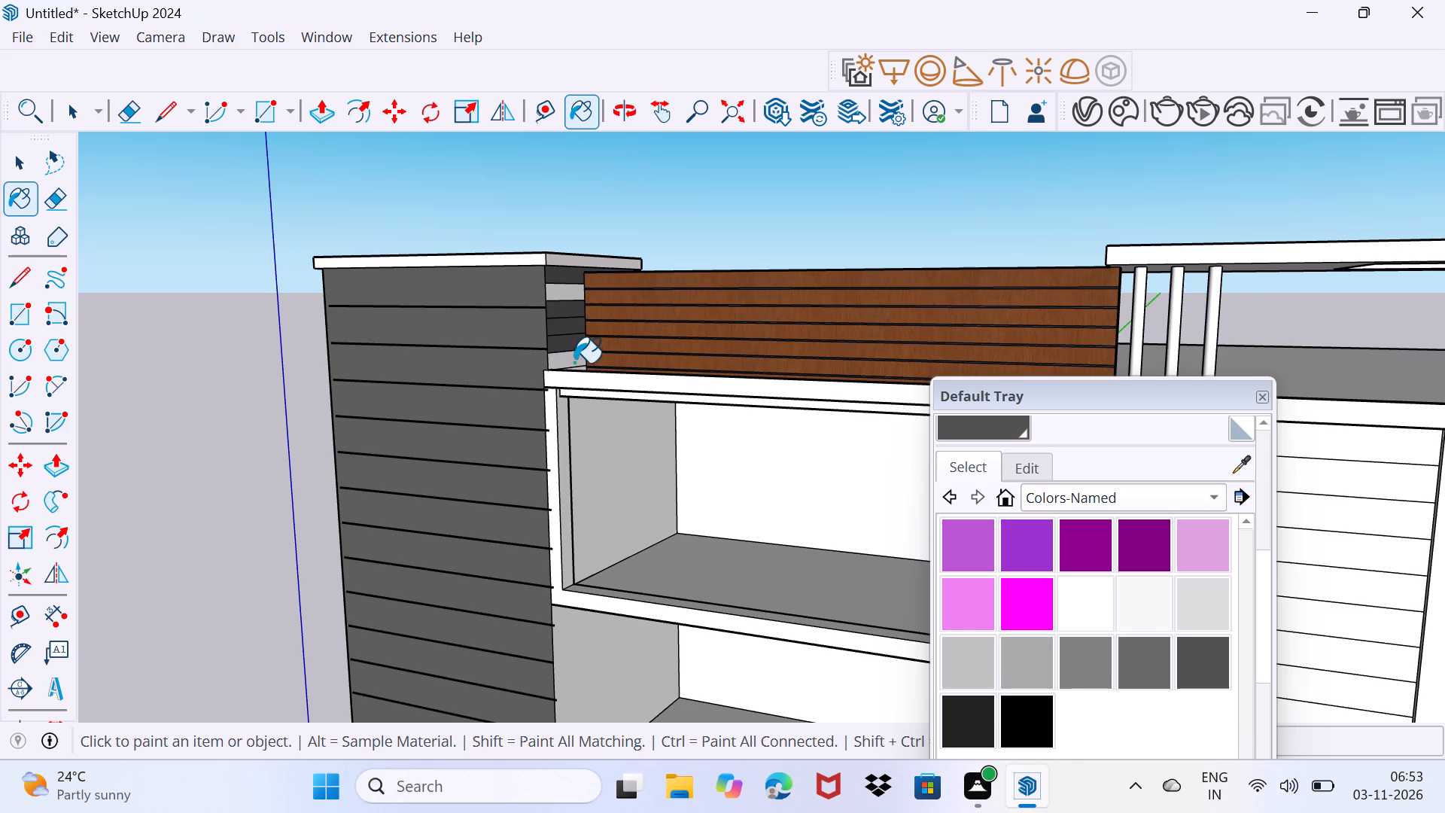
{"action": "left_click", "coordinate": [574, 364]}
{"action": "scroll", "coordinate": [578, 364], "scroll_direction": "up", "scroll_amount": 5}
{"action": "middle_click_drag", "start_coordinate": [586, 390], "coordinate": [589, 475]}
{"action": "scroll", "coordinate": [573, 400], "scroll_direction": "up", "scroll_amount": 4}
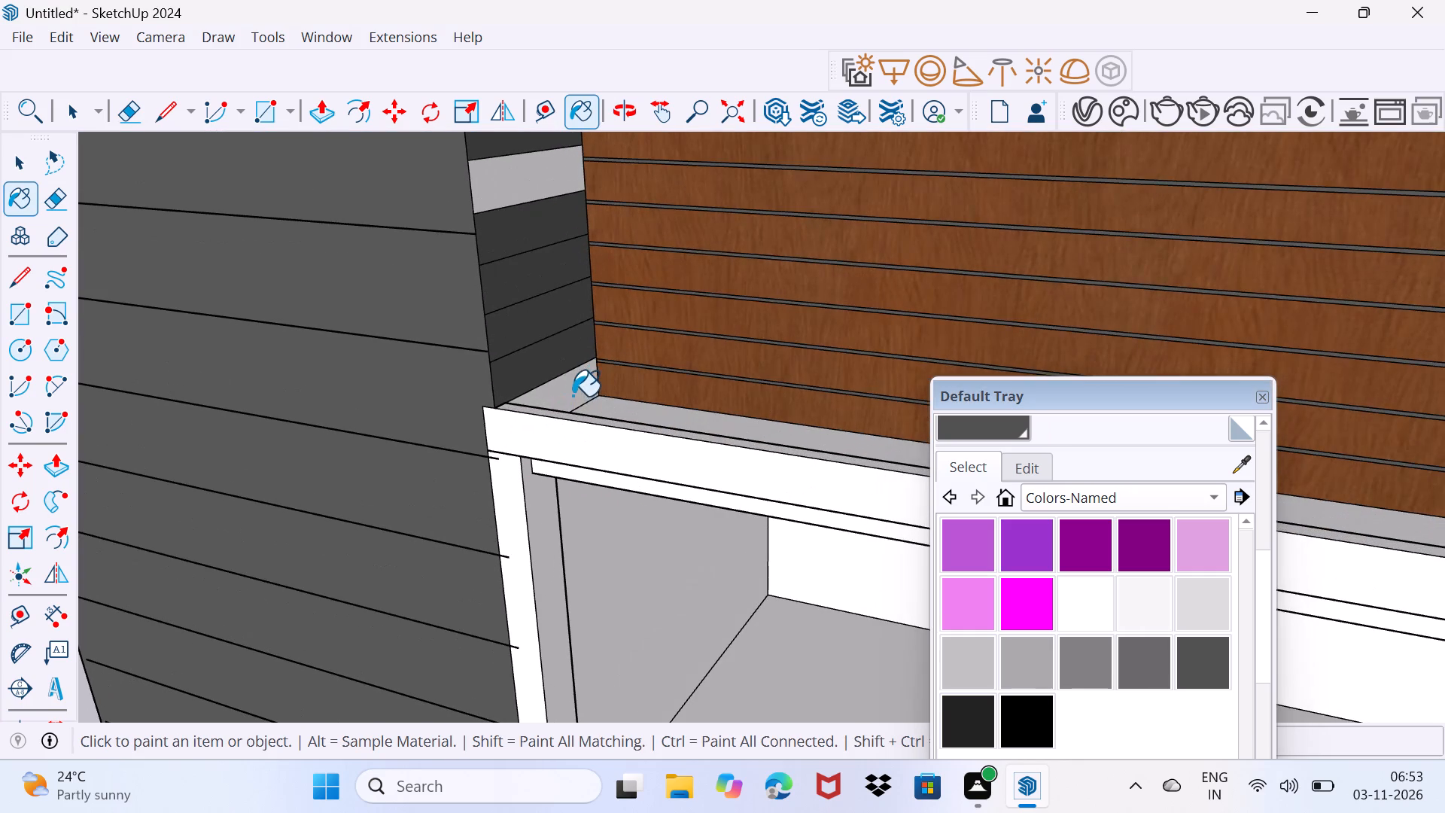
{"action": "left_click", "coordinate": [573, 397]}
{"action": "left_click", "coordinate": [519, 187]}
{"action": "key", "text": "space"}
{"action": "scroll", "coordinate": [552, 243], "scroll_direction": "down", "scroll_amount": 4}
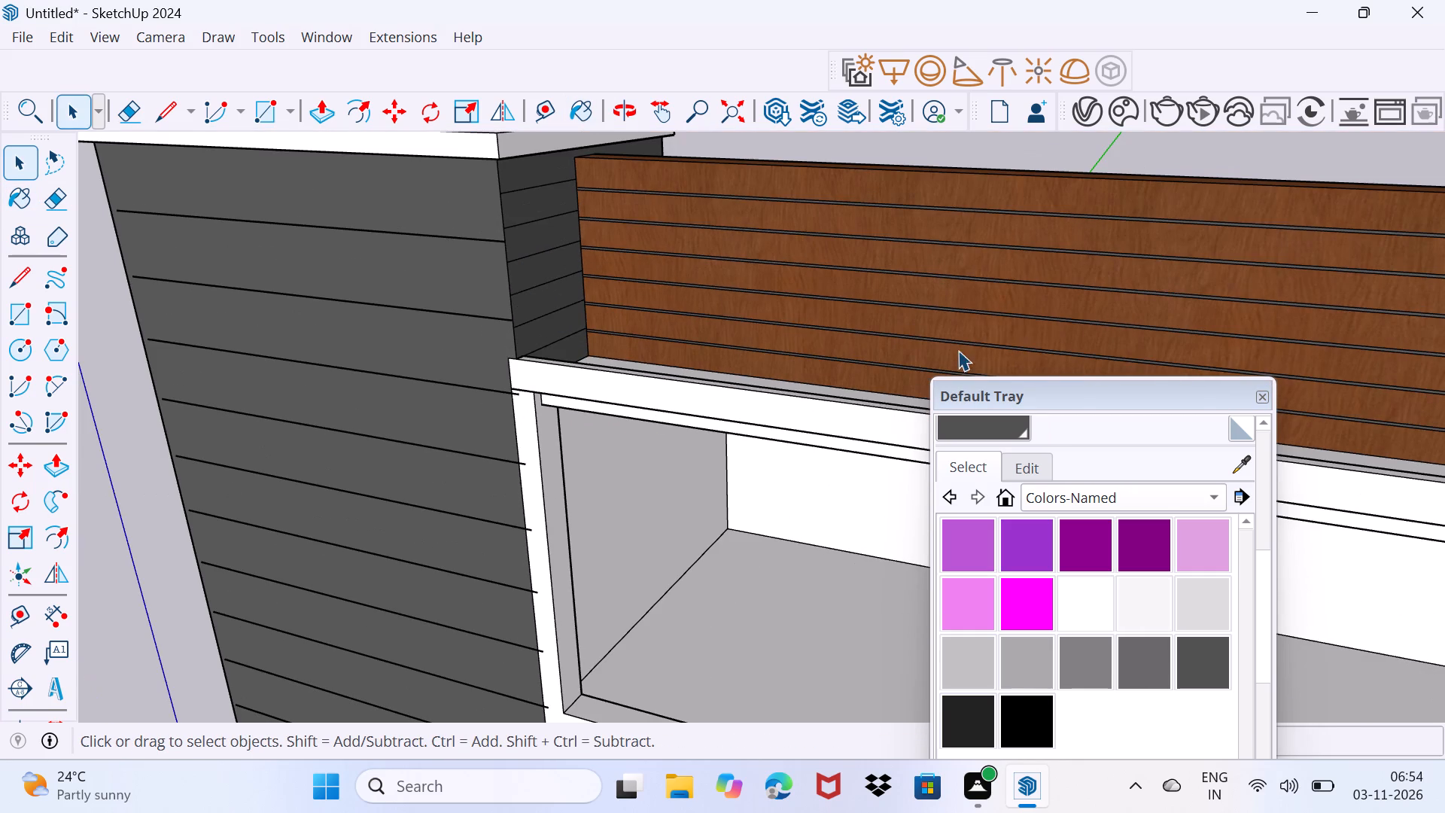
Move the materials palette clear of the facade, keeping 0135_DarkGray as the active paint.
{"action": "left_click_drag", "start_coordinate": [1025, 413], "coordinate": [716, 623]}
{"action": "left_click_drag", "start_coordinate": [1013, 386], "coordinate": [830, 561]}
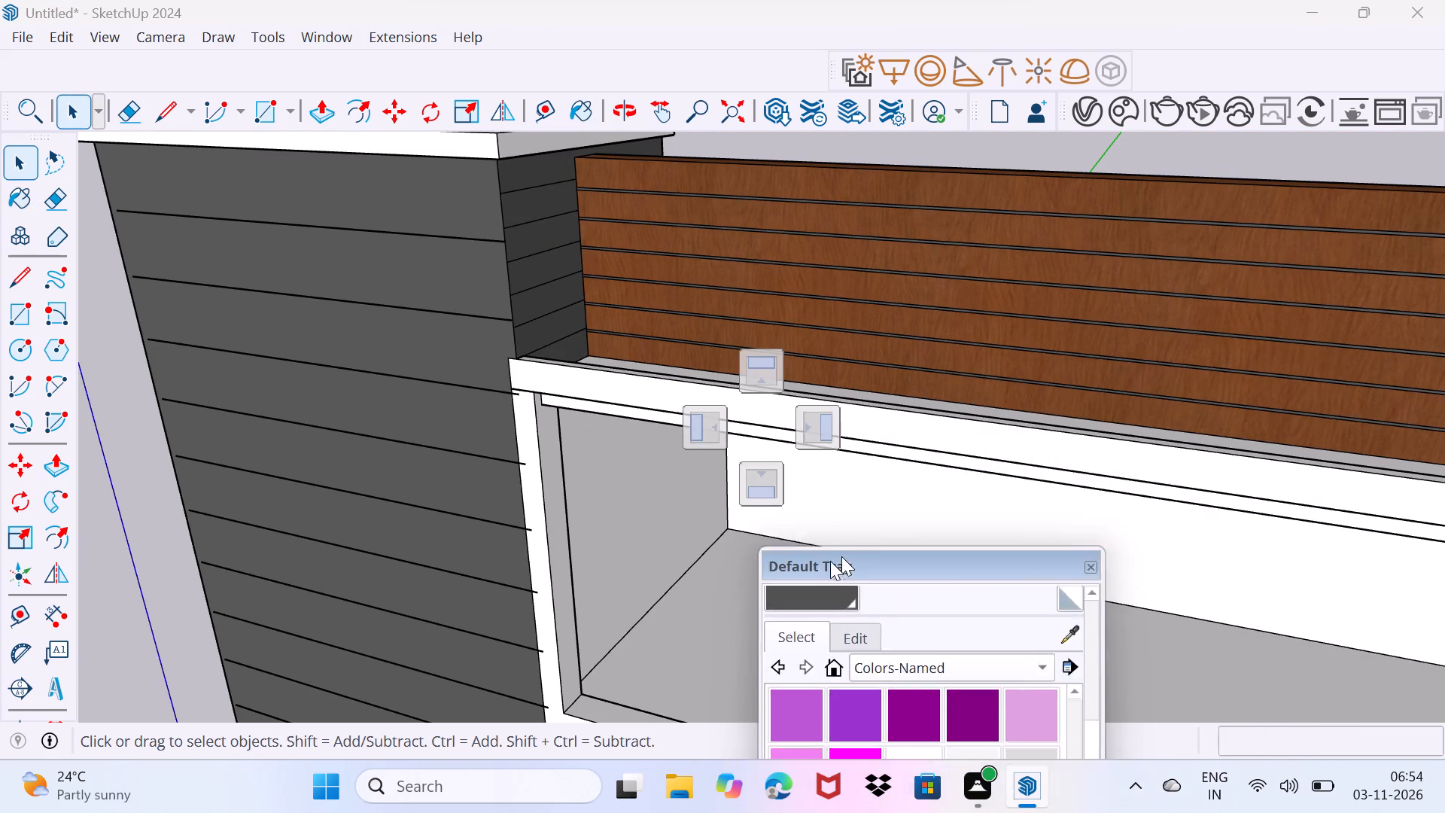
{"action": "left_click_drag", "start_coordinate": [830, 561], "coordinate": [723, 624]}
{"action": "scroll", "coordinate": [890, 476], "scroll_direction": "down", "scroll_amount": 10}
{"action": "left_click", "coordinate": [708, 678]}
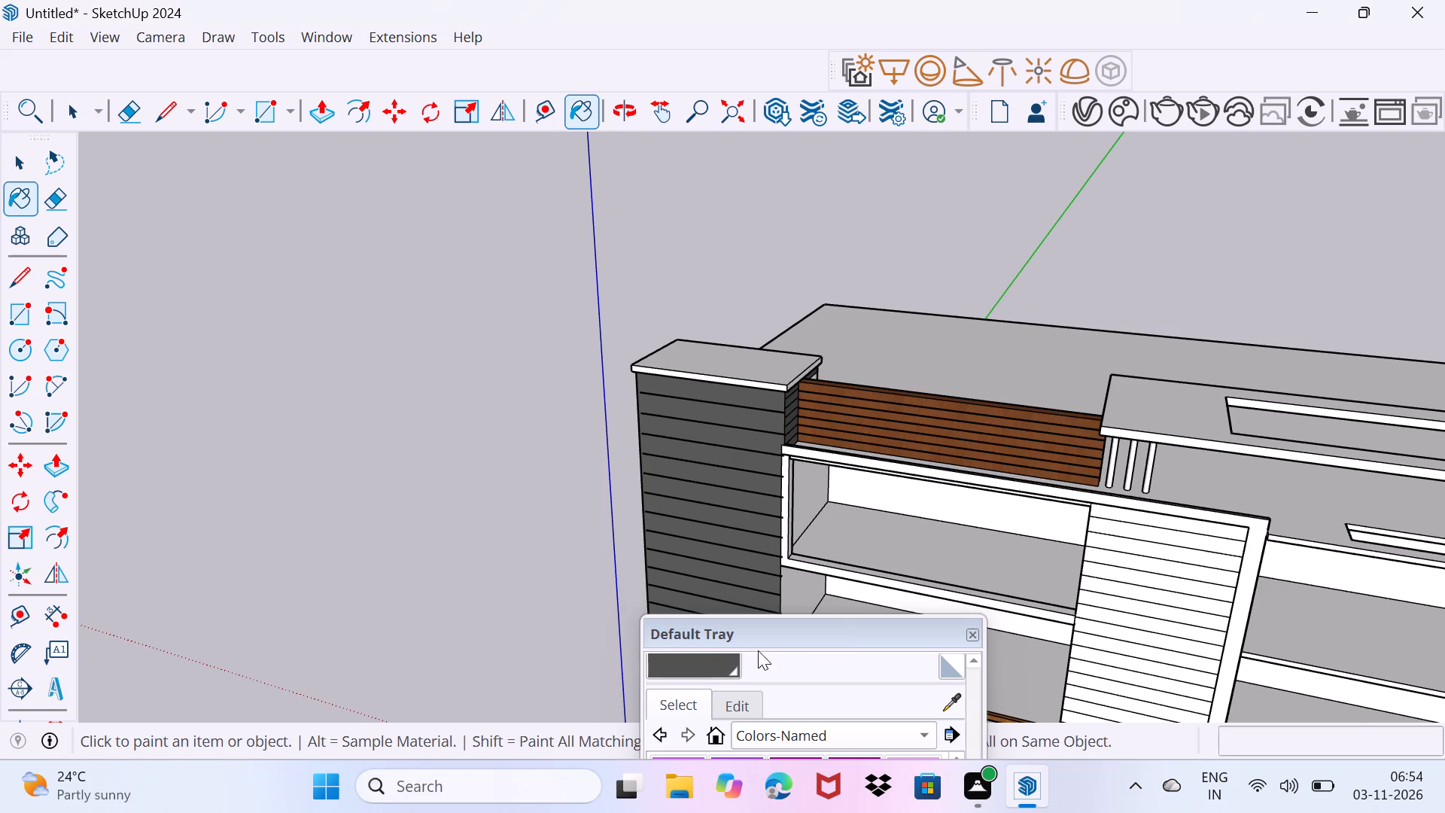
{"action": "scroll", "coordinate": [723, 640], "scroll_direction": "up", "scroll_amount": 7}
{"action": "scroll", "coordinate": [727, 674], "scroll_direction": "down", "scroll_amount": 2}
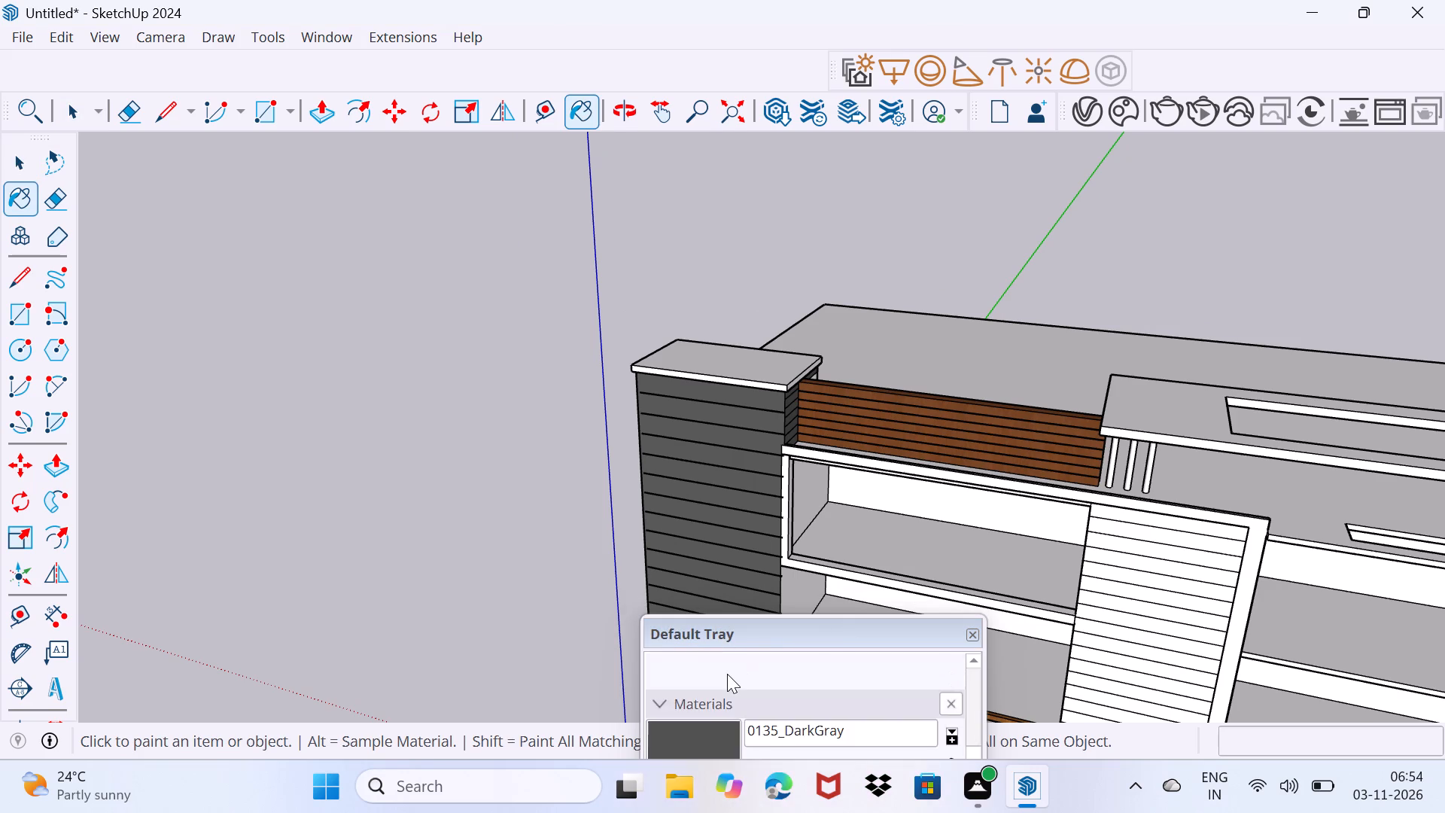
{"action": "scroll", "coordinate": [727, 674], "scroll_direction": "down", "scroll_amount": 1}
{"action": "left_click", "coordinate": [693, 687]}
{"action": "left_click_drag", "start_coordinate": [791, 632], "coordinate": [628, 675]}
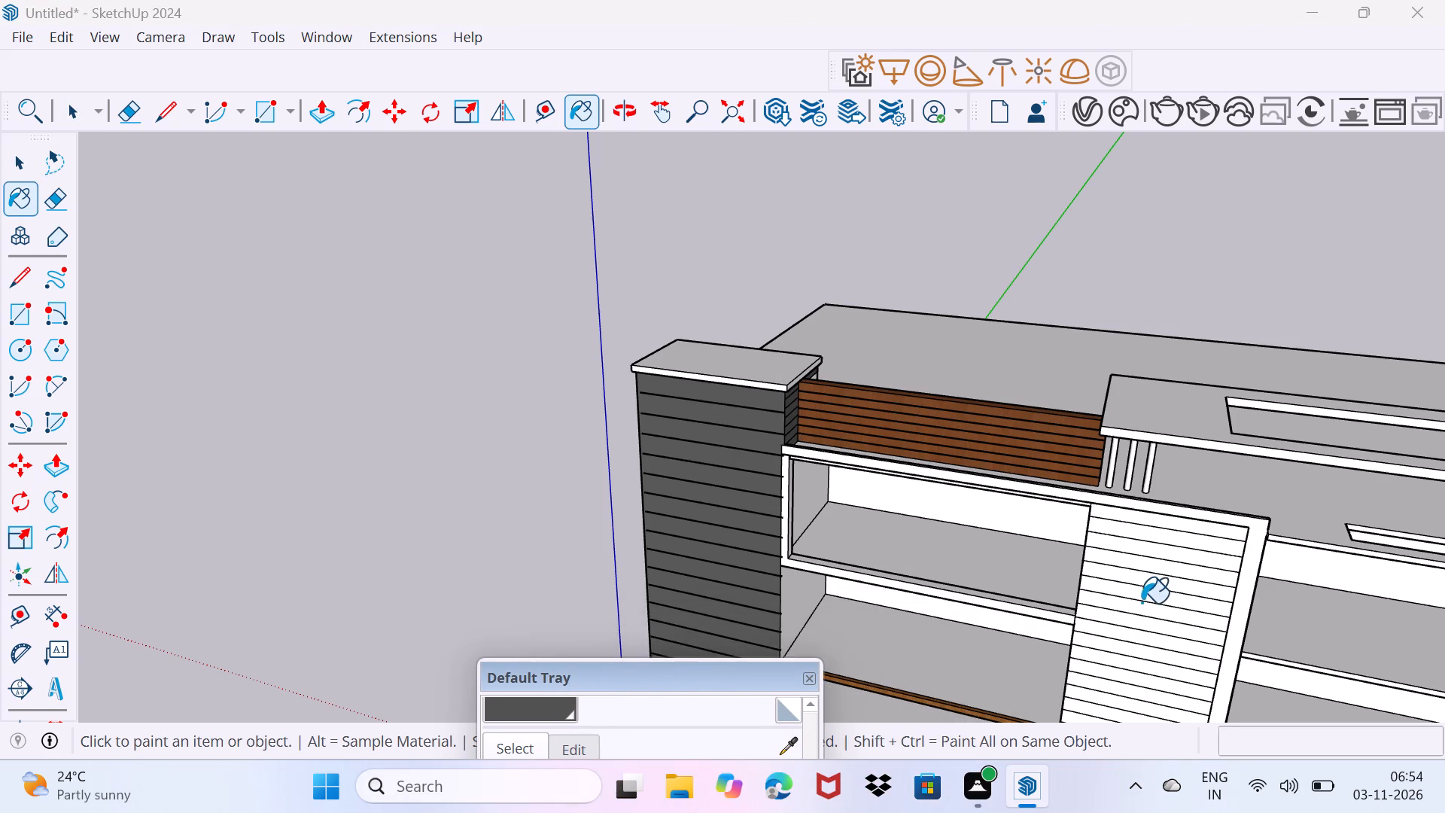
Paint alternating and adjoining bands in the upper-middle part of the white banded block between the balconies with 0135_DarkGray.
{"action": "scroll", "coordinate": [1142, 603], "scroll_direction": "down", "scroll_amount": 2}
{"action": "middle_click_drag", "start_coordinate": [1116, 615], "coordinate": [766, 571], "text": "shift"}
{"action": "middle_click_drag", "start_coordinate": [777, 566], "coordinate": [817, 506]}
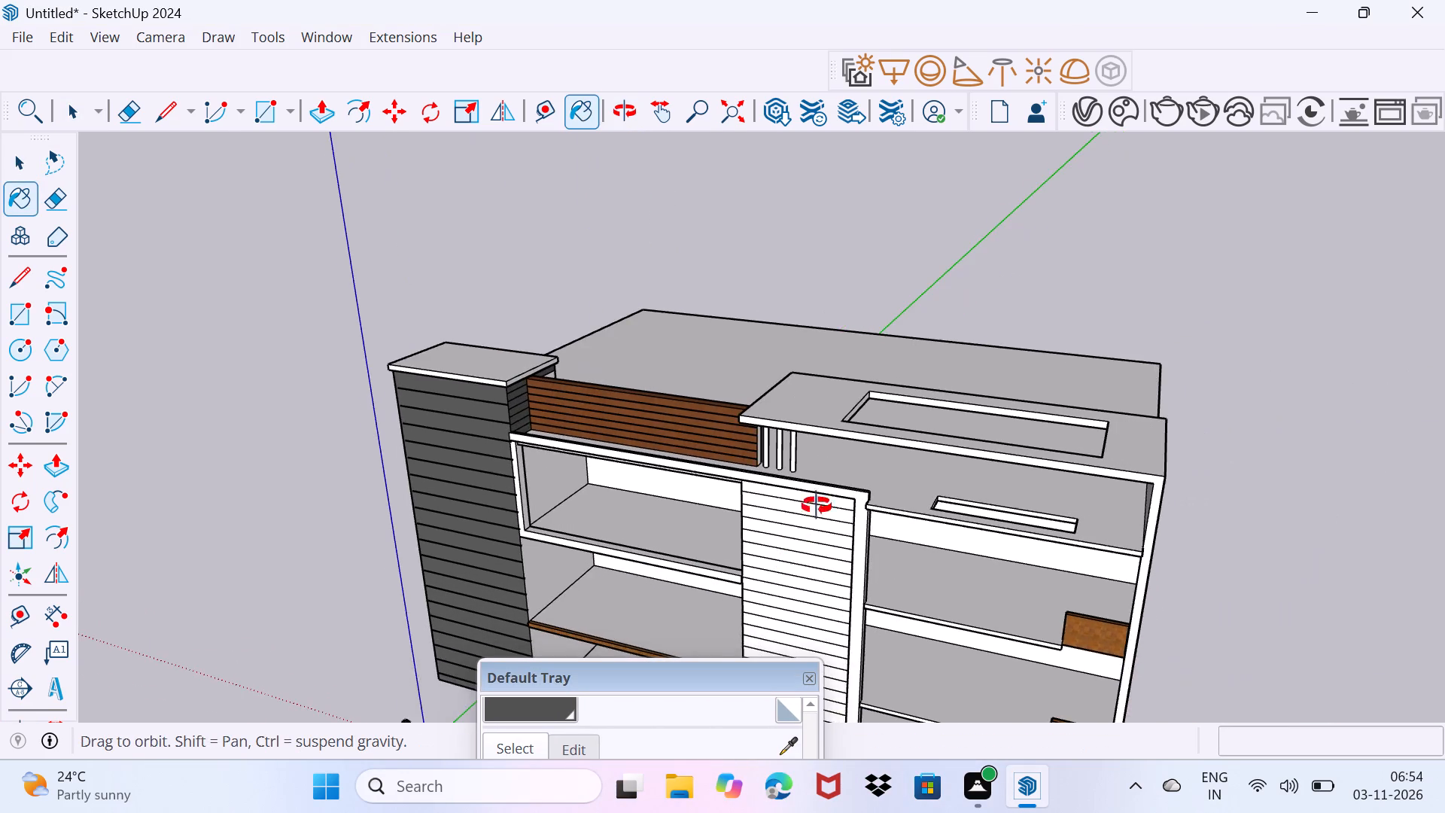
{"action": "middle_click_drag", "start_coordinate": [817, 506], "coordinate": [911, 362]}
{"action": "scroll", "coordinate": [859, 519], "scroll_direction": "up", "scroll_amount": 9}
{"action": "middle_click_drag", "start_coordinate": [855, 519], "coordinate": [847, 384], "text": "shift"}
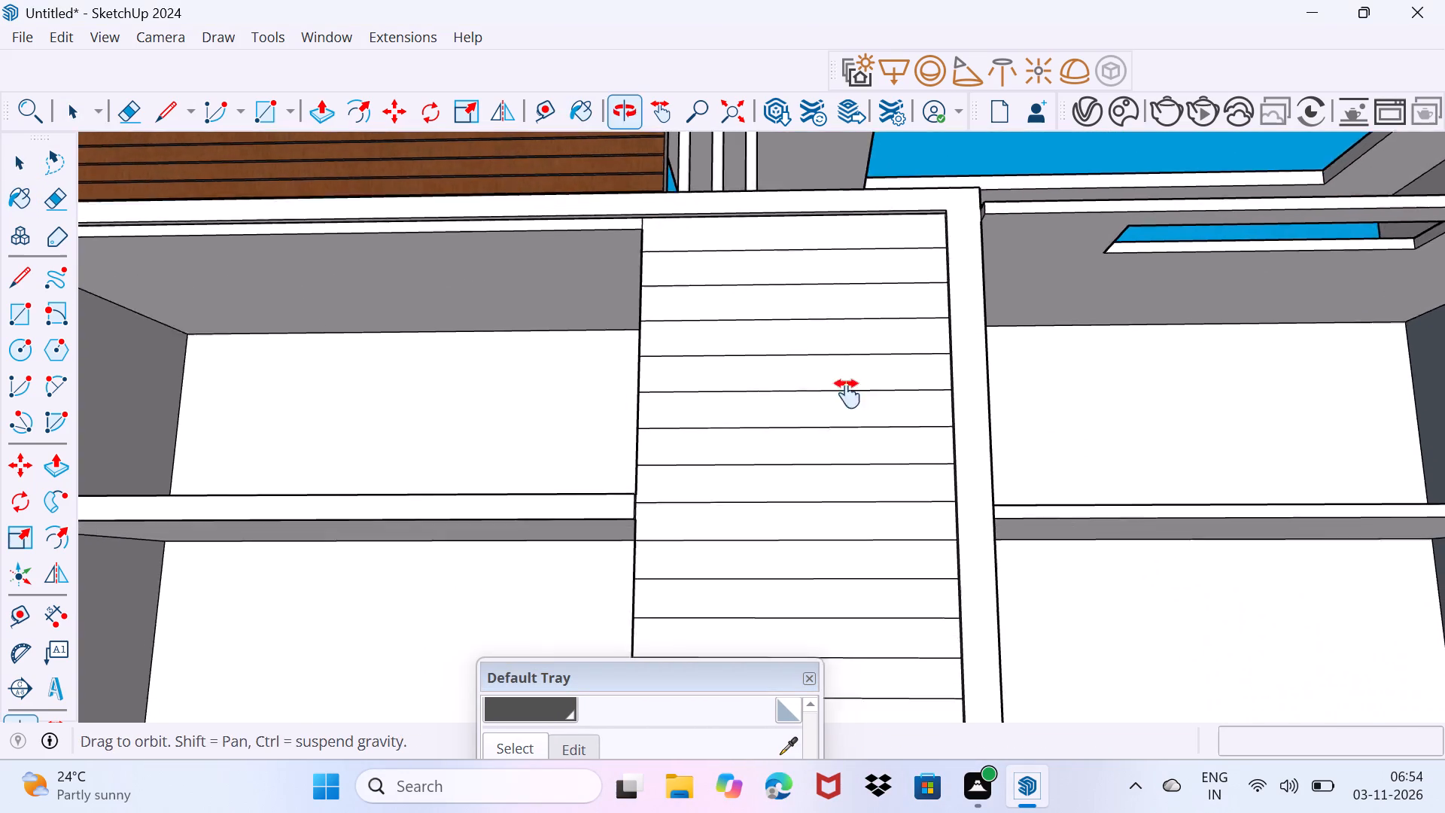
{"action": "middle_click_drag", "start_coordinate": [847, 384], "coordinate": [875, 324], "text": "shift"}
{"action": "left_click", "coordinate": [844, 291]}
{"action": "left_click", "coordinate": [849, 385]}
{"action": "left_click", "coordinate": [863, 477]}
{"action": "left_click", "coordinate": [860, 552]}
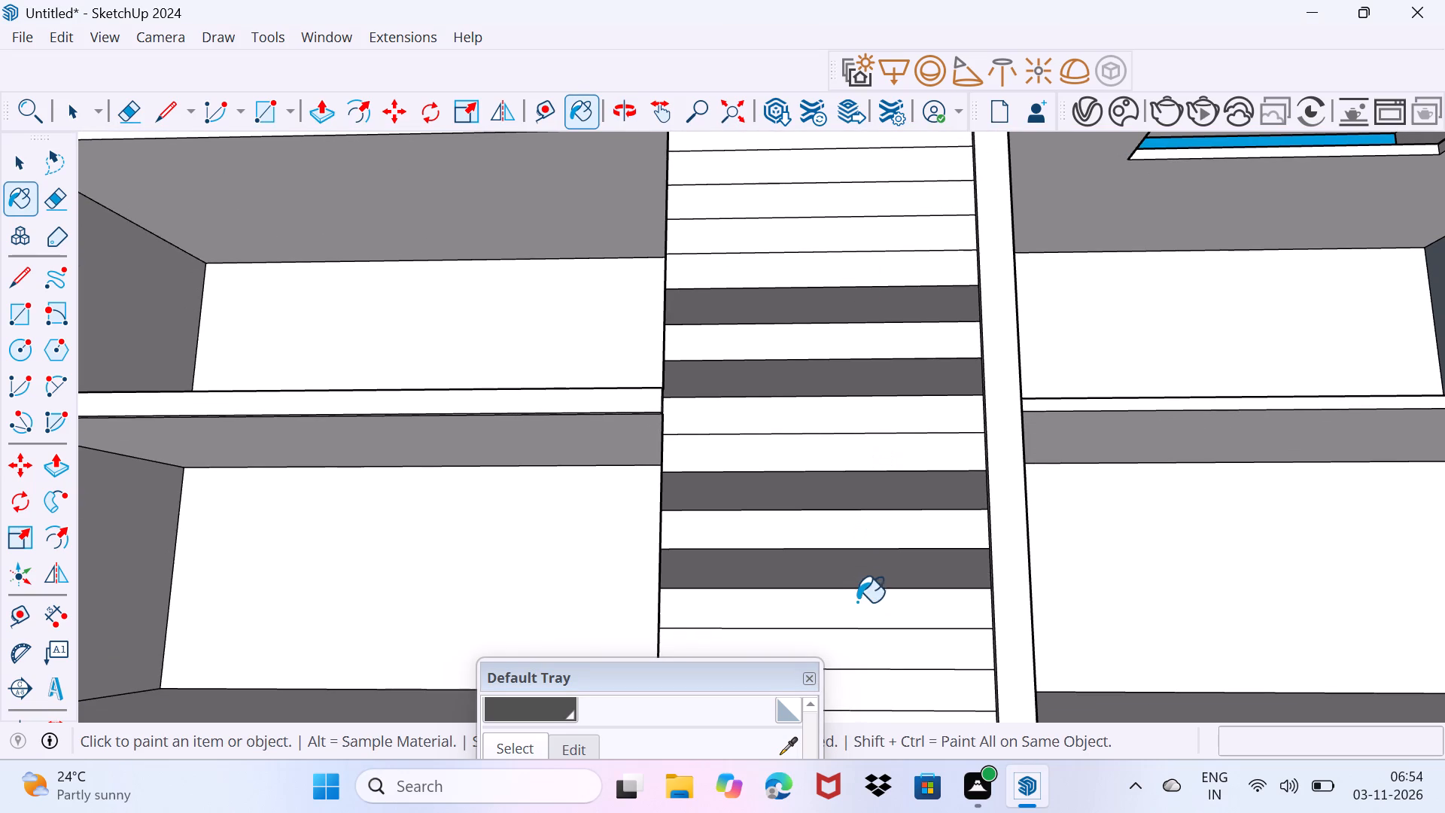
{"action": "left_click", "coordinate": [865, 607]}
{"action": "left_click", "coordinate": [872, 633]}
{"action": "left_click_drag", "start_coordinate": [882, 665], "coordinate": [888, 673]}
{"action": "left_click", "coordinate": [889, 695]}
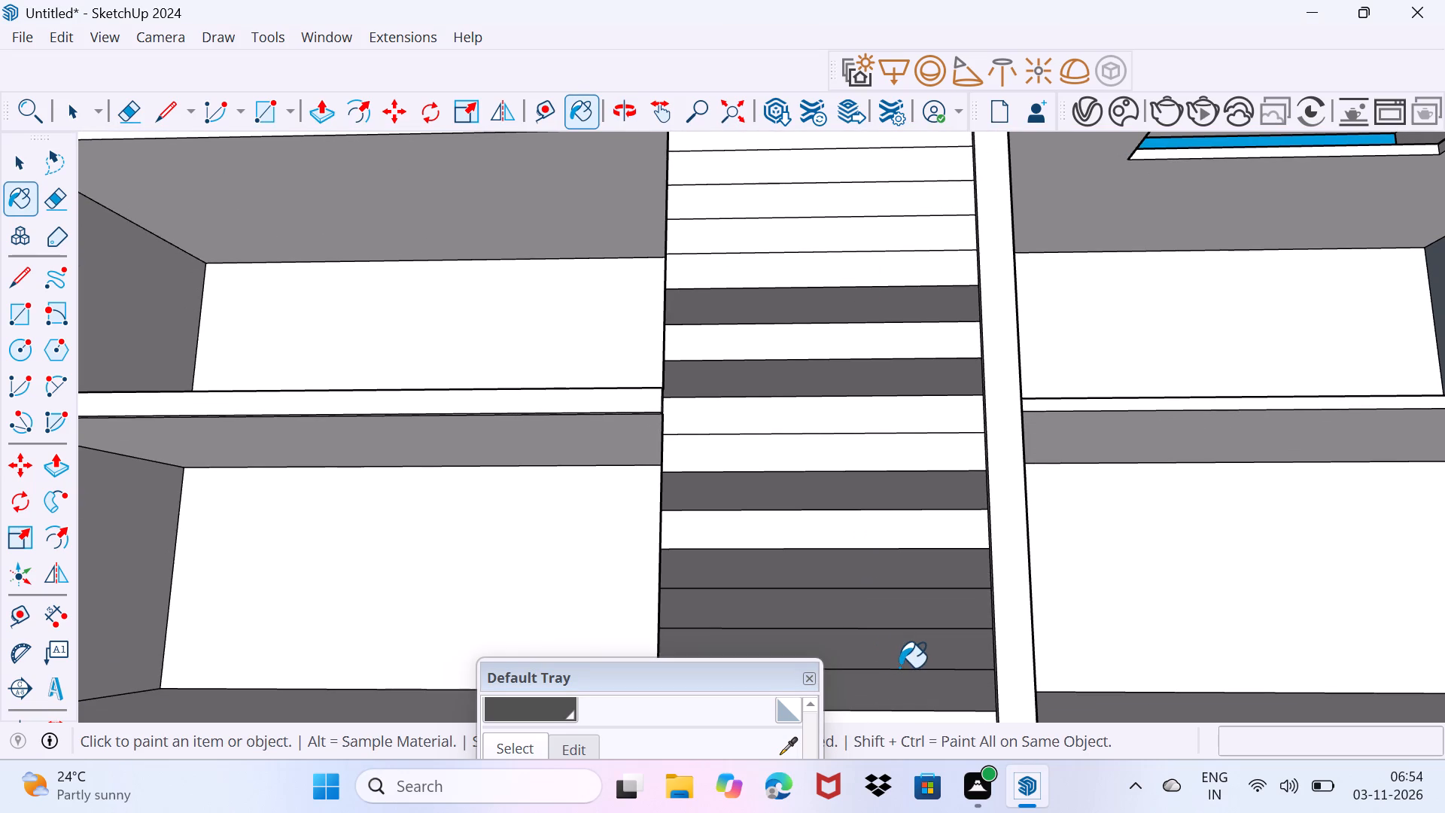
Paint the central banded block's lower bands, down to the slab at its base, with 0135_DarkGray.
{"action": "middle_click_drag", "start_coordinate": [899, 668], "coordinate": [902, 394], "text": "shift"}
{"action": "scroll", "coordinate": [899, 574], "scroll_direction": "up", "scroll_amount": 2}
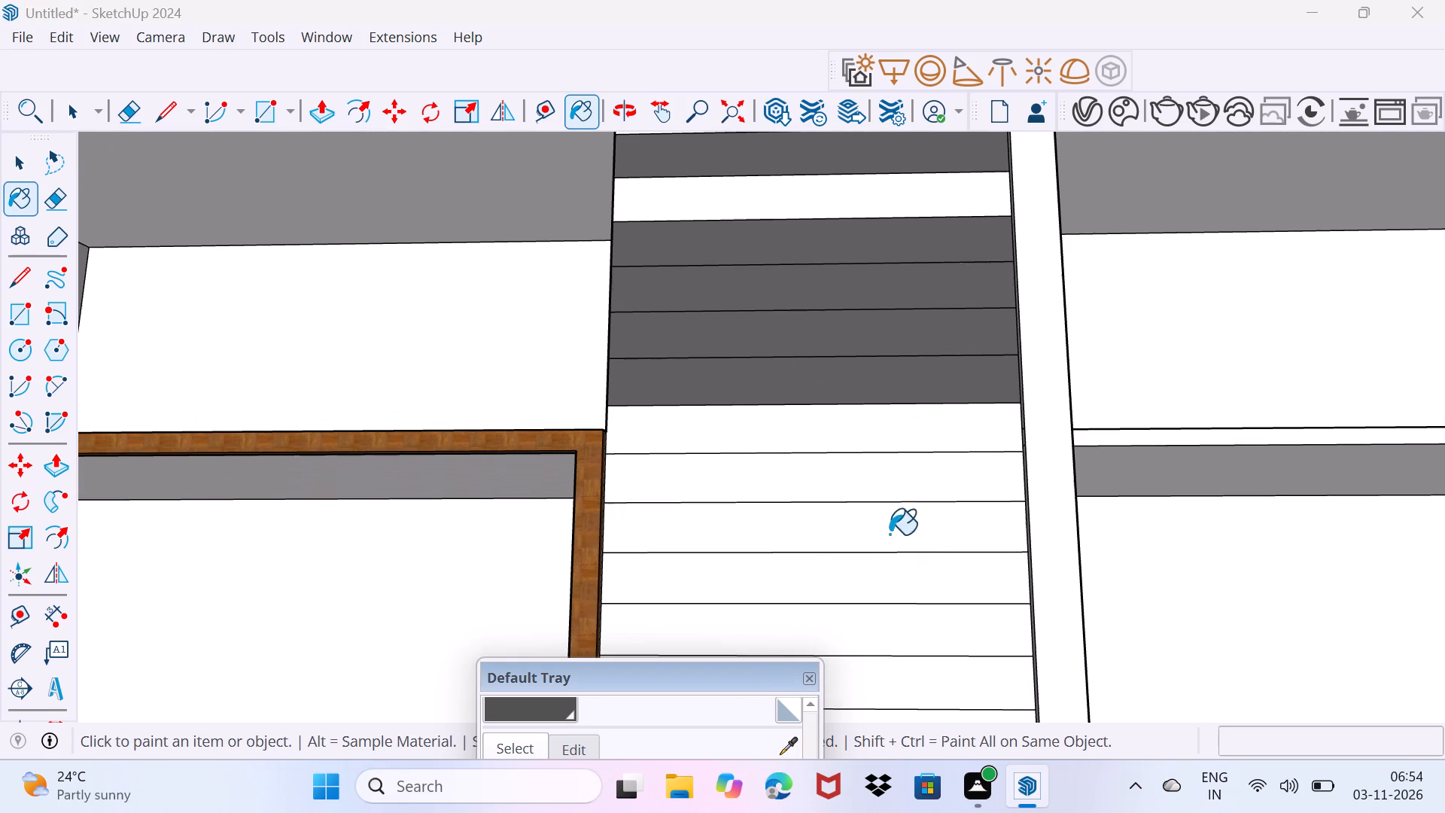
{"action": "left_click", "coordinate": [896, 490]}
{"action": "left_click", "coordinate": [893, 434]}
{"action": "left_click", "coordinate": [908, 550]}
{"action": "left_click", "coordinate": [920, 620]}
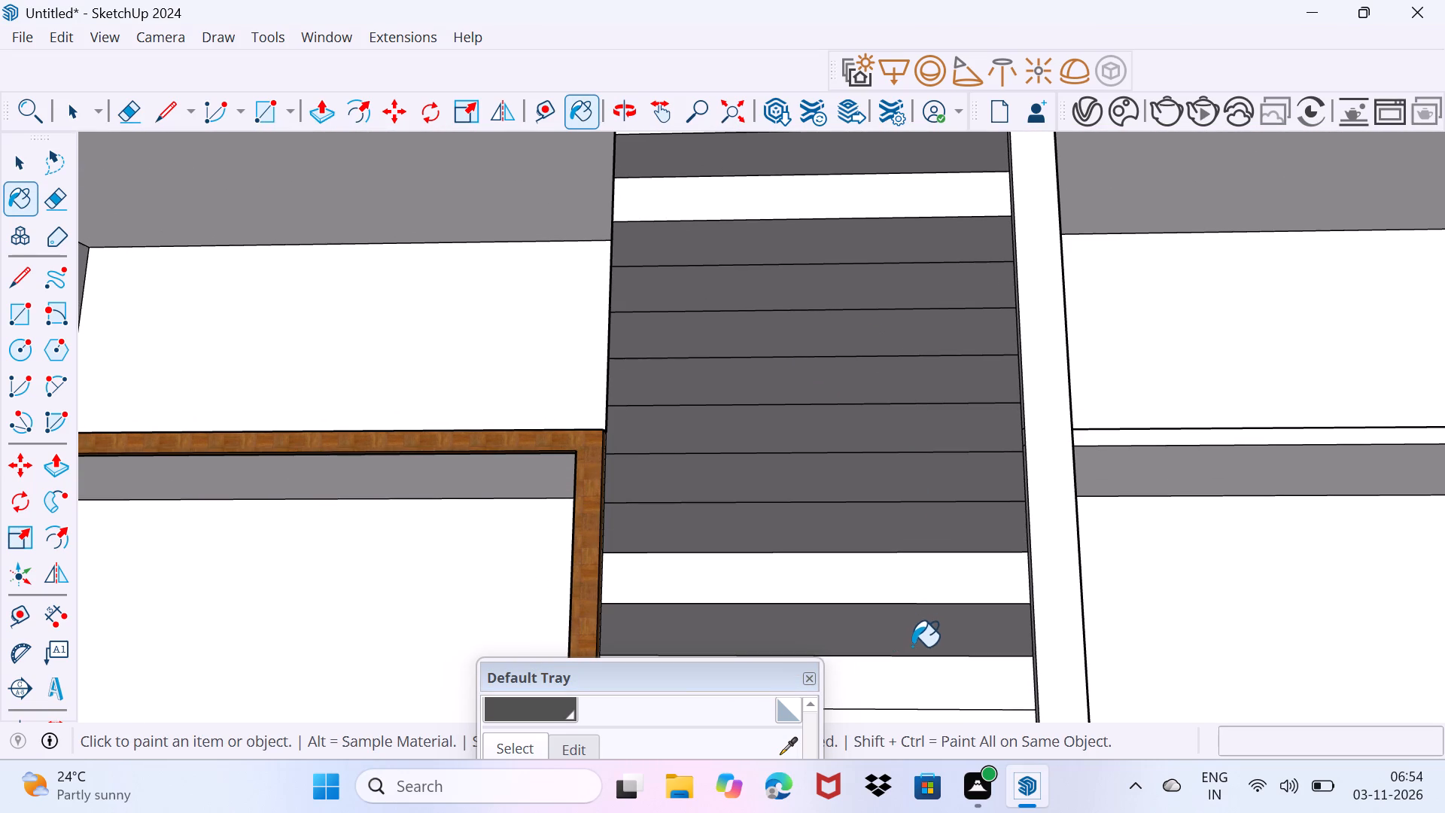
{"action": "middle_click_drag", "start_coordinate": [912, 647], "coordinate": [870, 285]}
{"action": "left_click", "coordinate": [904, 404]}
{"action": "left_click", "coordinate": [885, 357]}
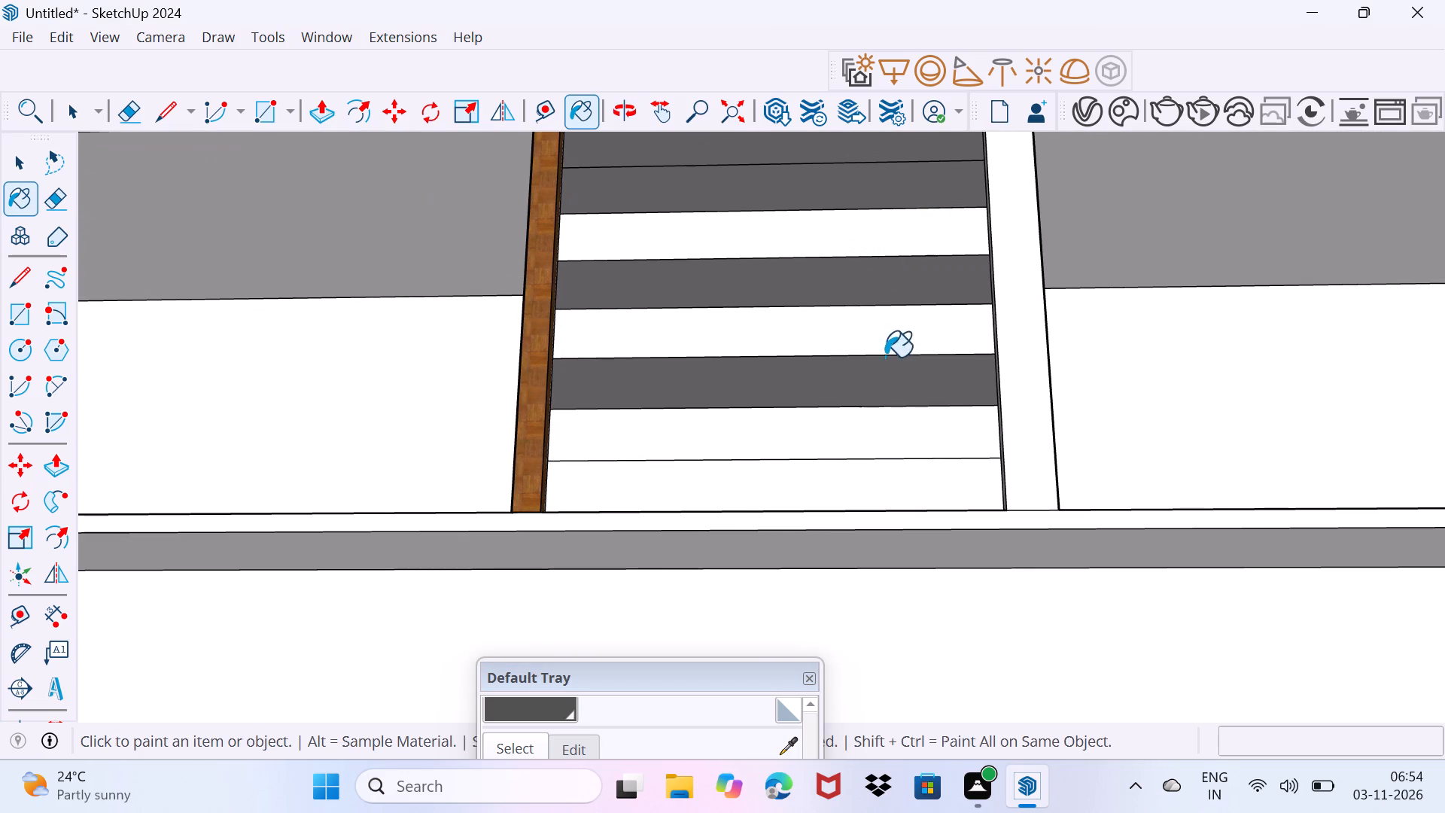
{"action": "left_click", "coordinate": [875, 341]}
{"action": "left_click", "coordinate": [876, 254]}
{"action": "left_click", "coordinate": [927, 446]}
{"action": "left_click", "coordinate": [909, 482]}
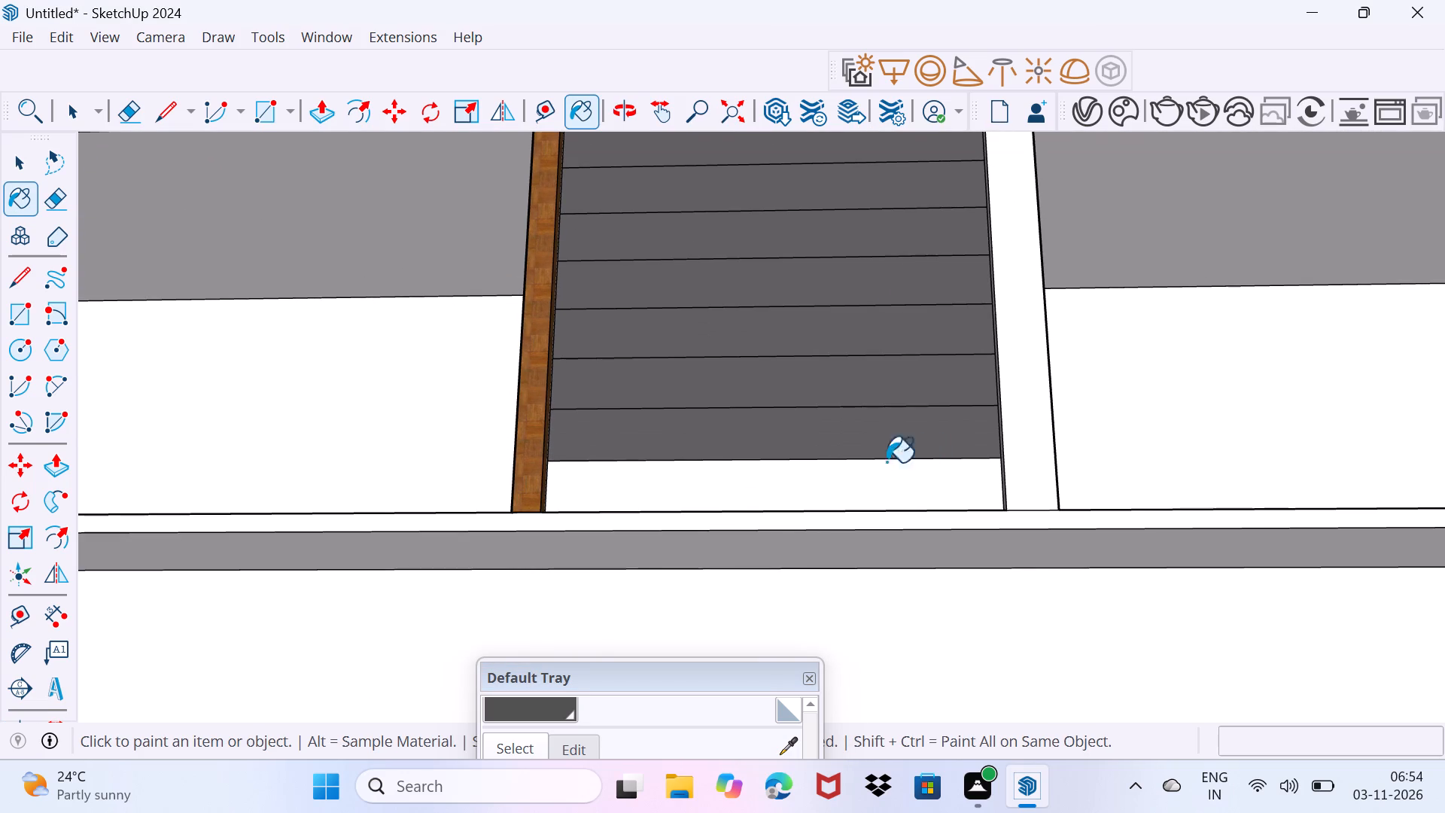
Paint the central banded block's remaining white bands, from mid-height up to the top frame, with 0135_DarkGray.
{"action": "middle_click_drag", "start_coordinate": [849, 412], "coordinate": [883, 634]}
{"action": "scroll", "coordinate": [827, 413], "scroll_direction": "down", "scroll_amount": 4}
{"action": "middle_click_drag", "start_coordinate": [838, 375], "coordinate": [881, 533], "text": "shift"}
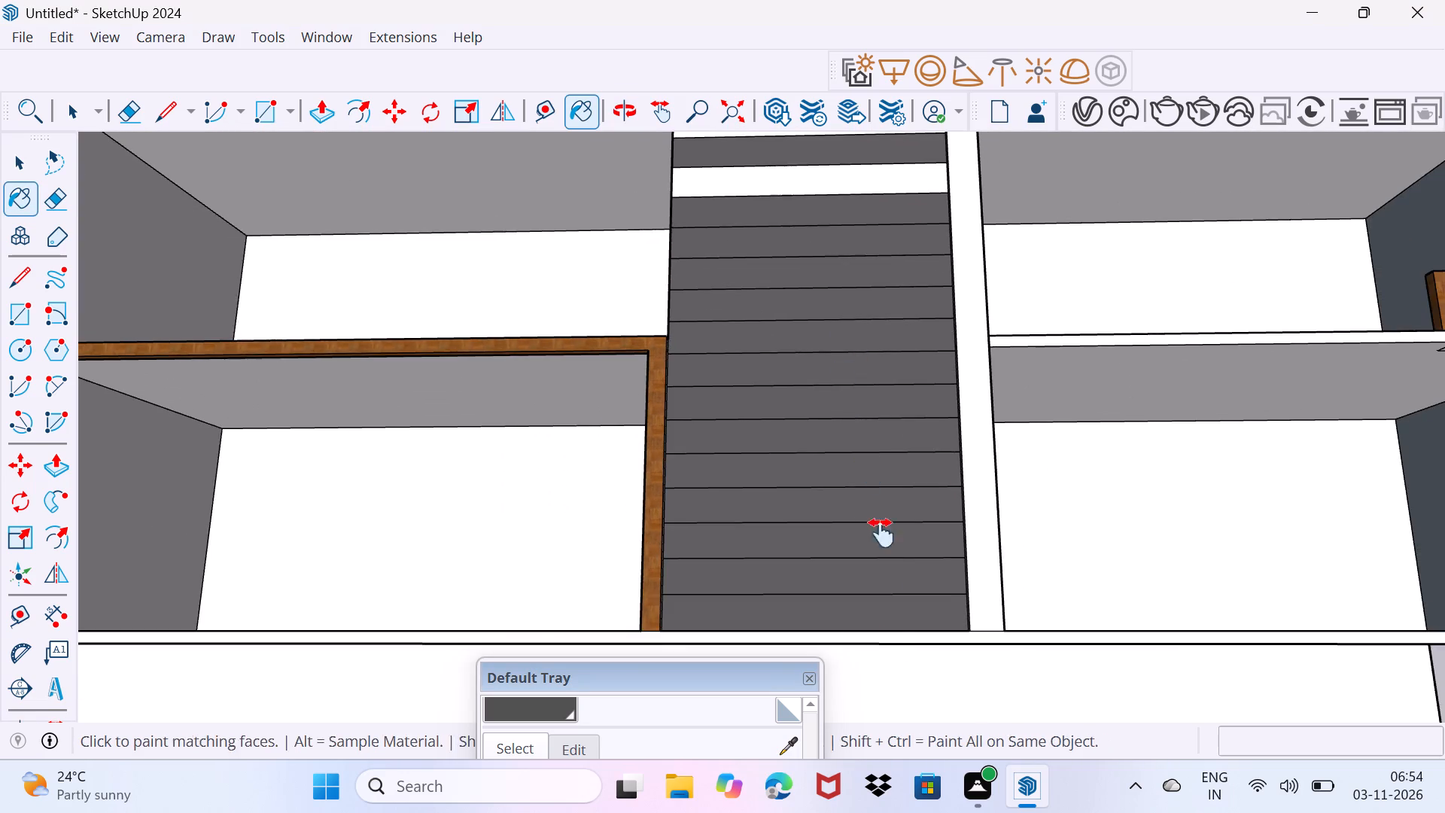
{"action": "middle_click_drag", "start_coordinate": [881, 533], "coordinate": [898, 684], "text": "shift"}
{"action": "left_click", "coordinate": [900, 472]}
{"action": "left_click", "coordinate": [883, 409]}
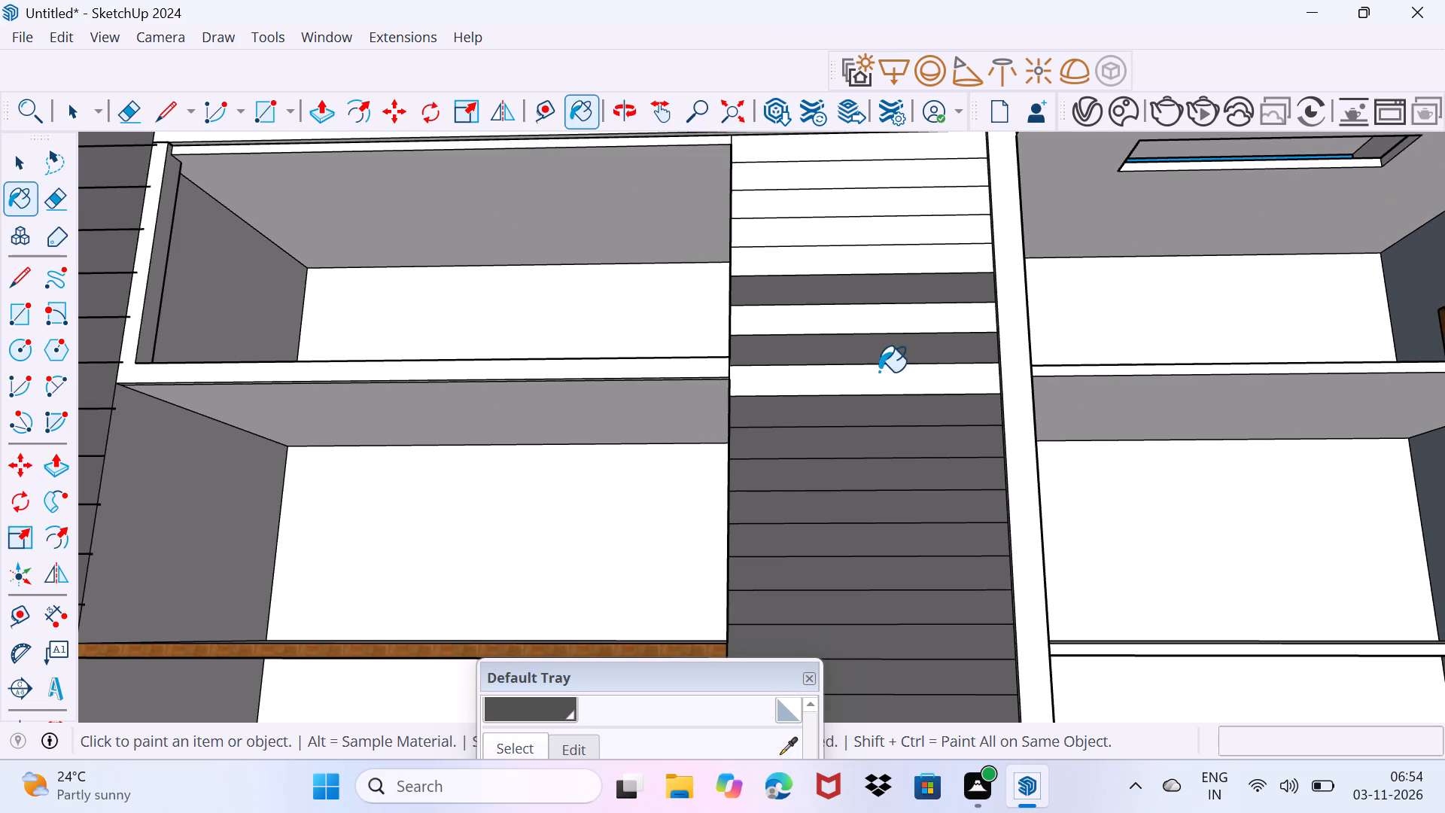
{"action": "left_click", "coordinate": [879, 371]}
{"action": "left_click", "coordinate": [870, 320]}
{"action": "left_click", "coordinate": [864, 257]}
{"action": "left_click", "coordinate": [867, 224]}
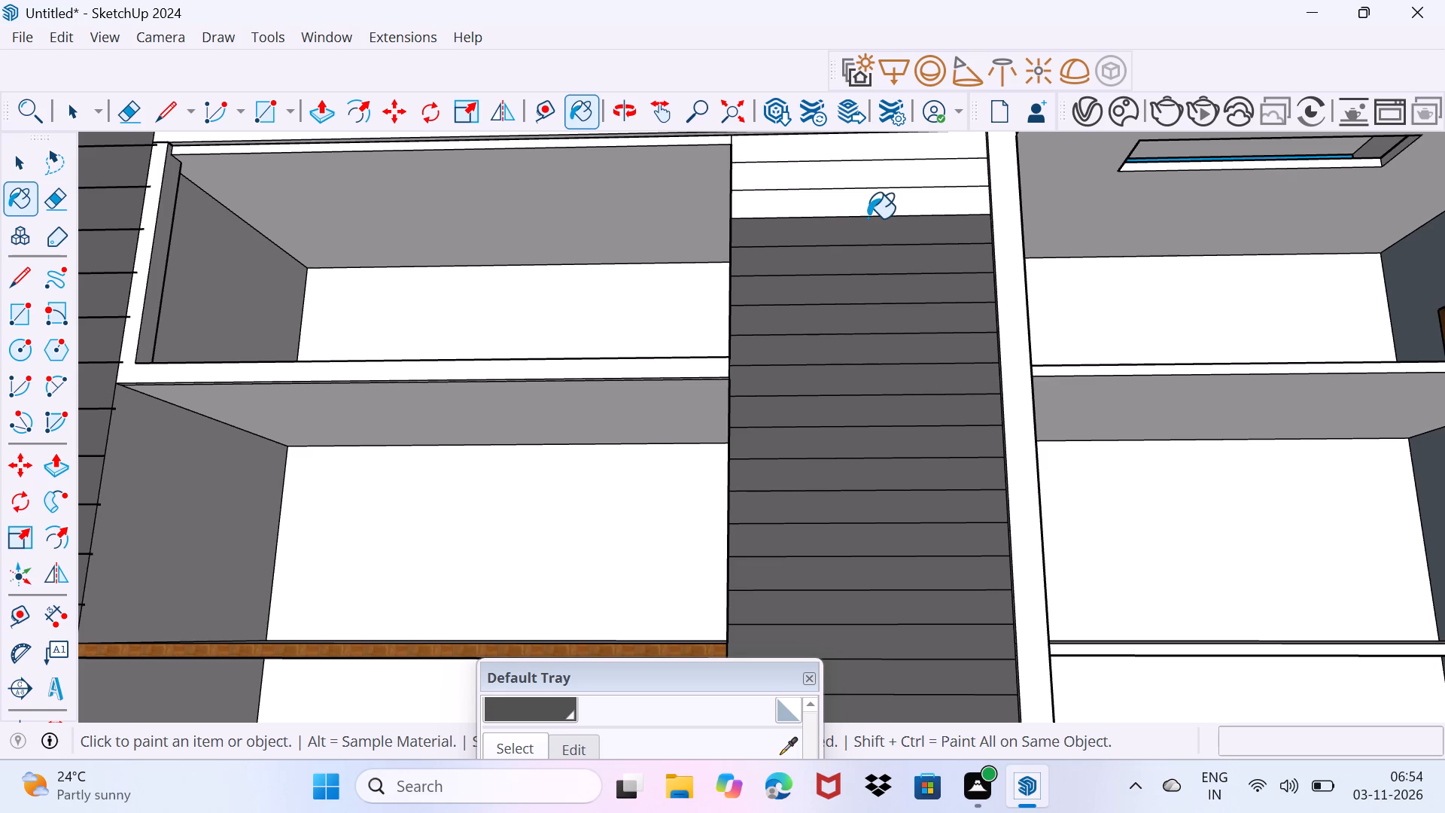
{"action": "middle_click_drag", "start_coordinate": [869, 219], "coordinate": [920, 510], "text": "shift"}
{"action": "left_click", "coordinate": [929, 489]}
{"action": "left_click", "coordinate": [921, 432]}
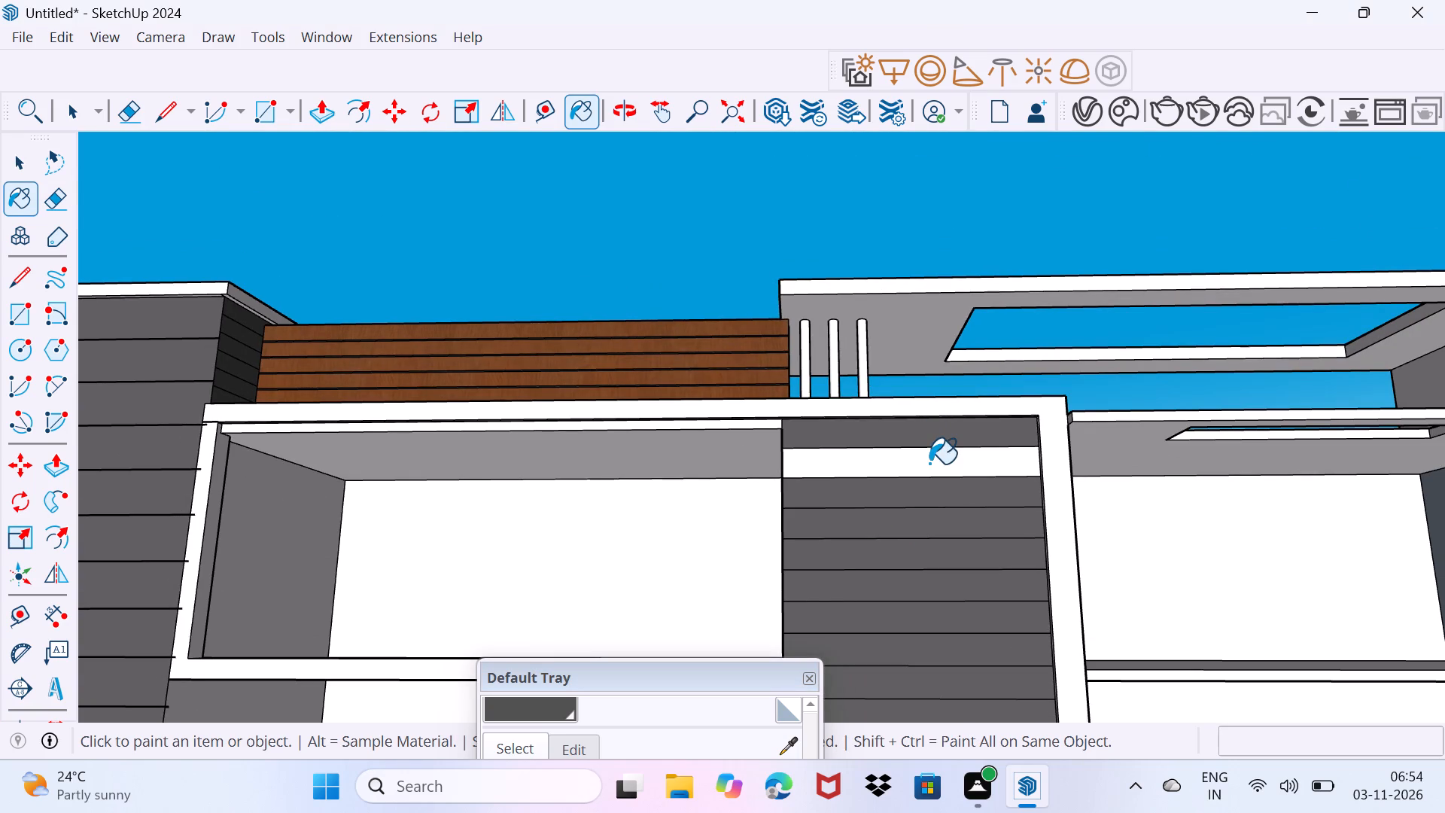
{"action": "left_click", "coordinate": [929, 464]}
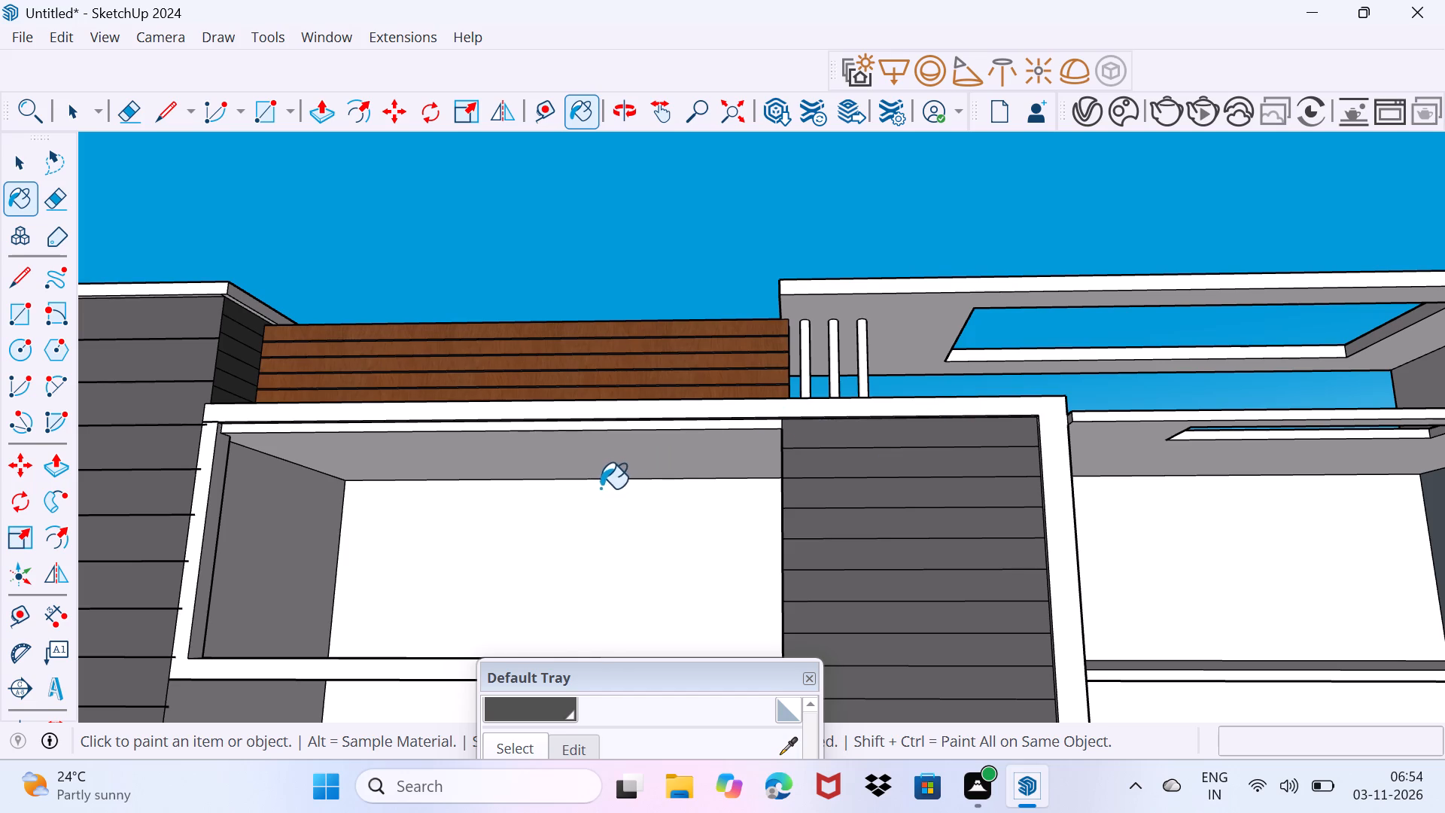
Erase the four uppermost band-line ends that overhang the corner block's edge onto the top balcony's white frame.
{"action": "key", "text": "space"}
{"action": "scroll", "coordinate": [218, 383], "scroll_direction": "up", "scroll_amount": 4}
{"action": "middle_click_drag", "start_coordinate": [221, 385], "coordinate": [135, 387]}
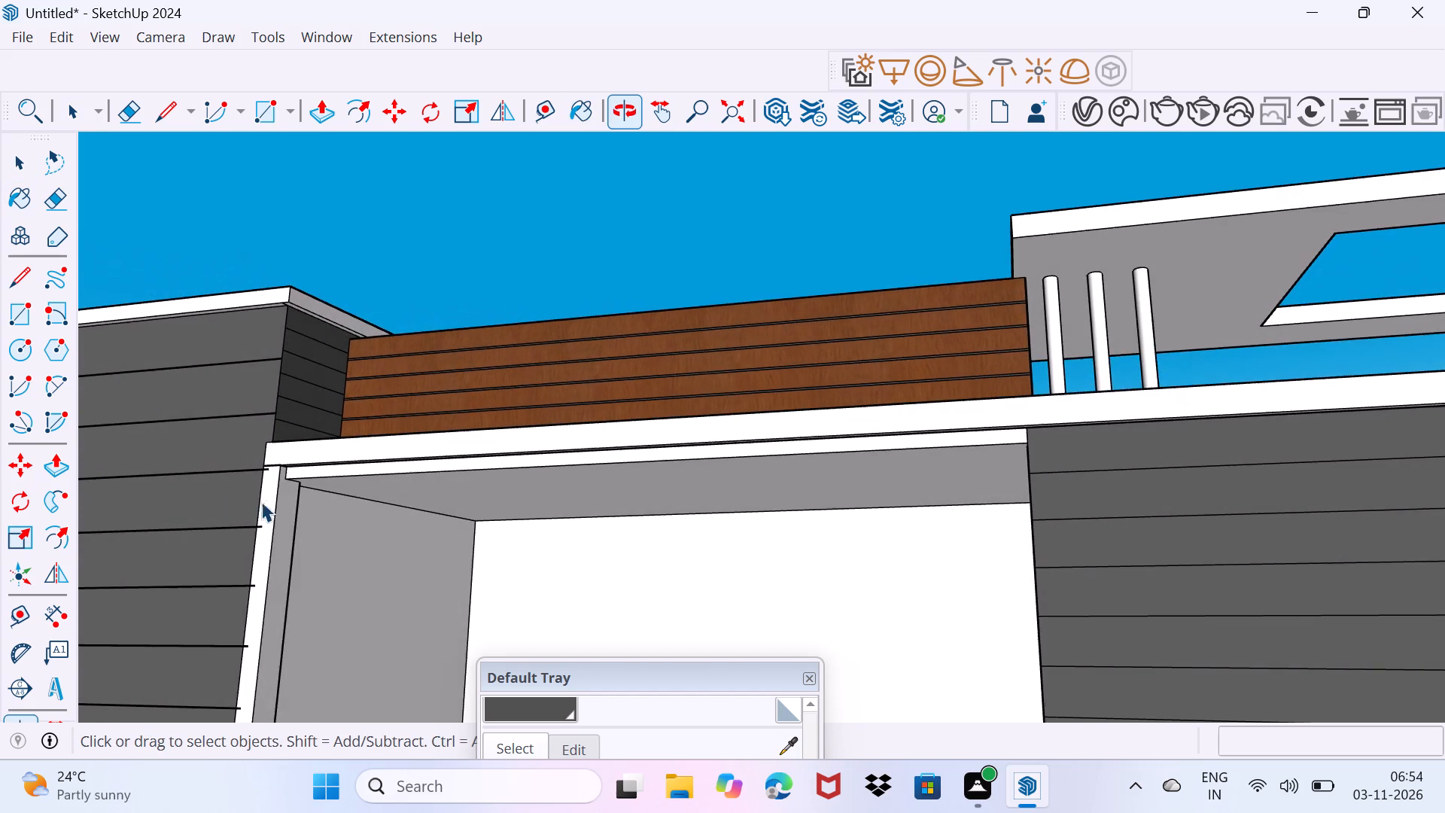
{"action": "scroll", "coordinate": [231, 502], "scroll_direction": "up", "scroll_amount": 17}
{"action": "scroll", "coordinate": [303, 431], "scroll_direction": "up", "scroll_amount": 4}
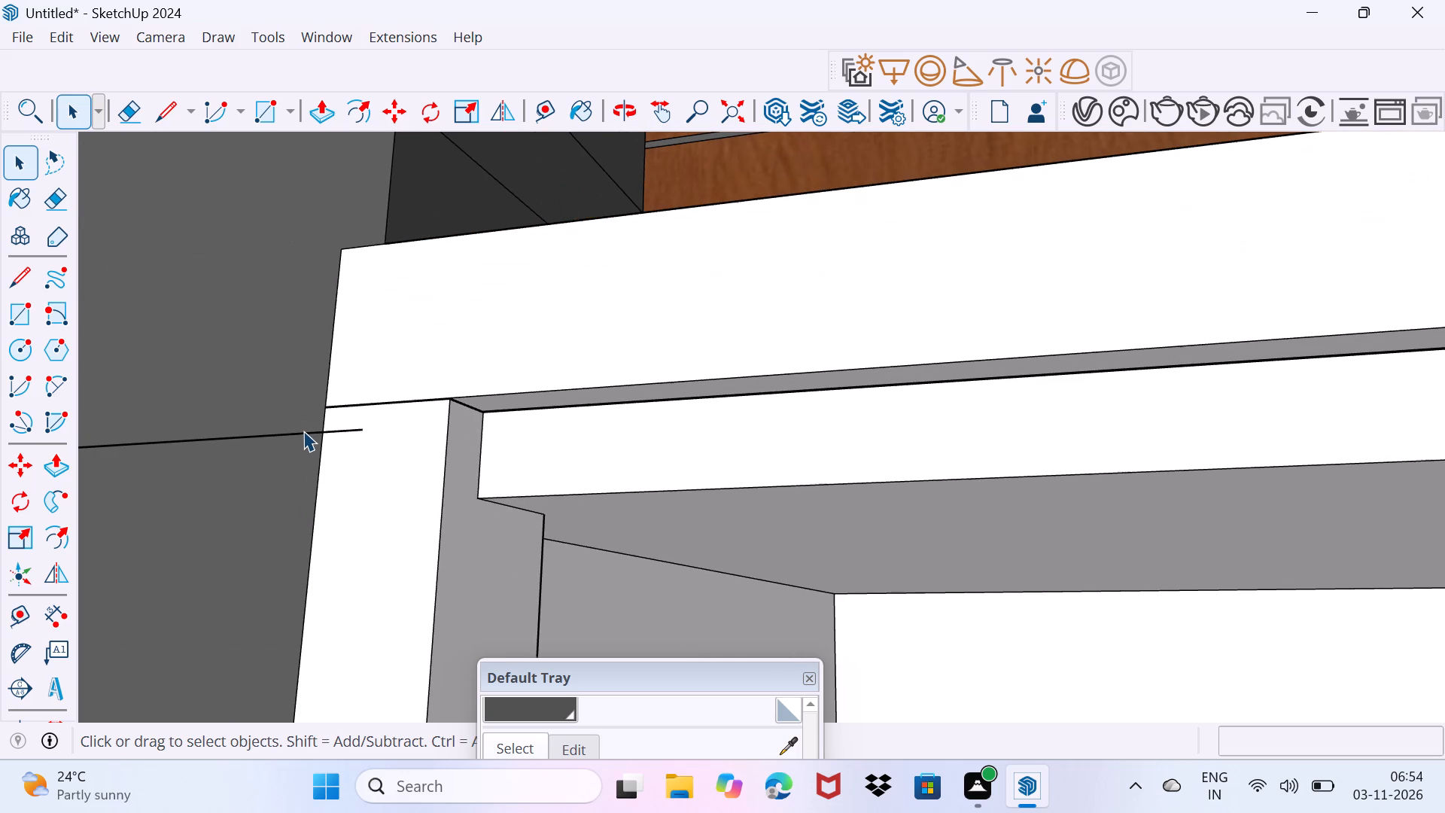
{"action": "key", "text": "e"}
{"action": "left_click", "coordinate": [347, 432]}
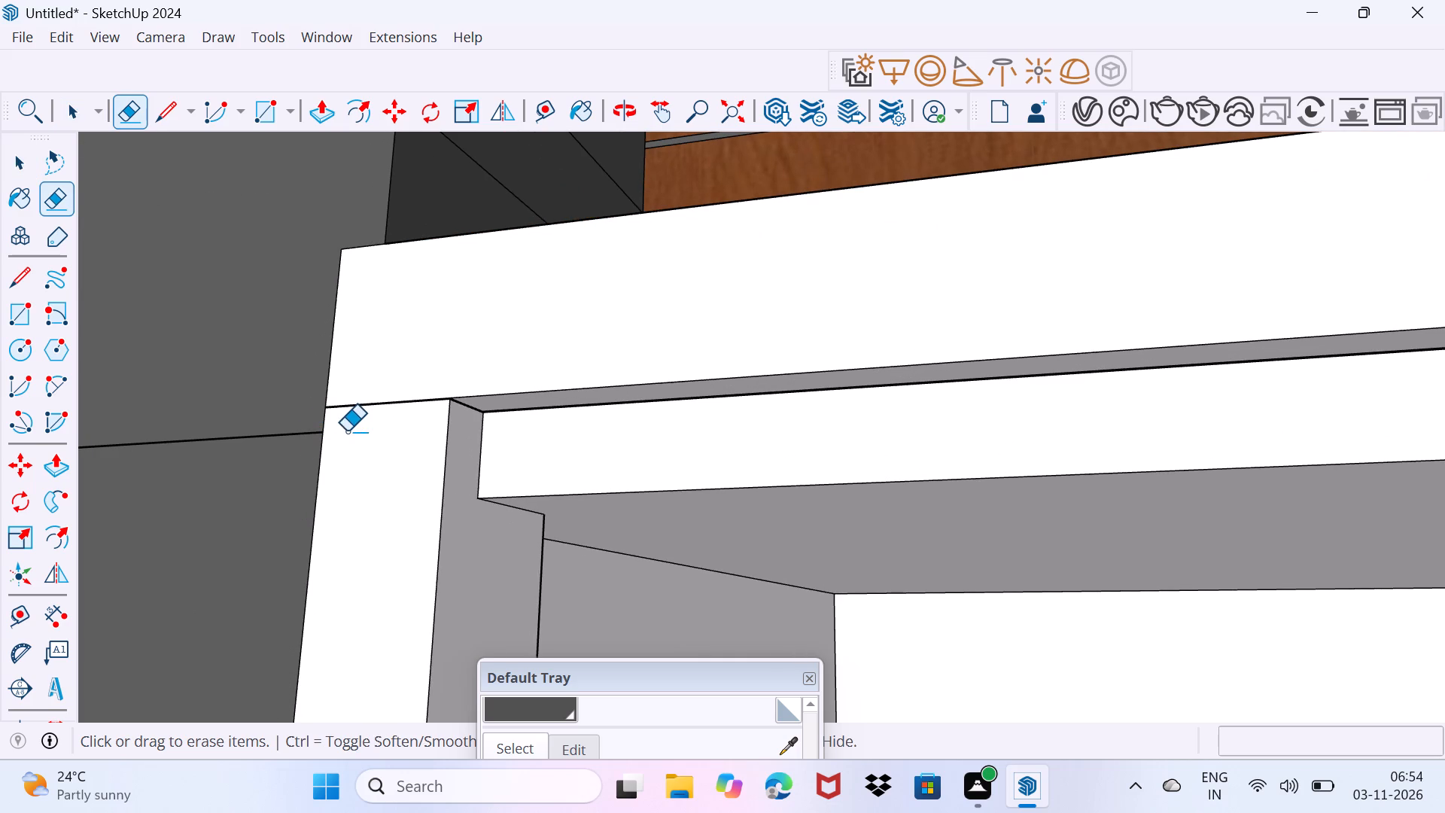
{"action": "scroll", "coordinate": [351, 462], "scroll_direction": "down", "scroll_amount": 4}
{"action": "middle_click_drag", "start_coordinate": [359, 487], "coordinate": [418, 215], "text": "shift"}
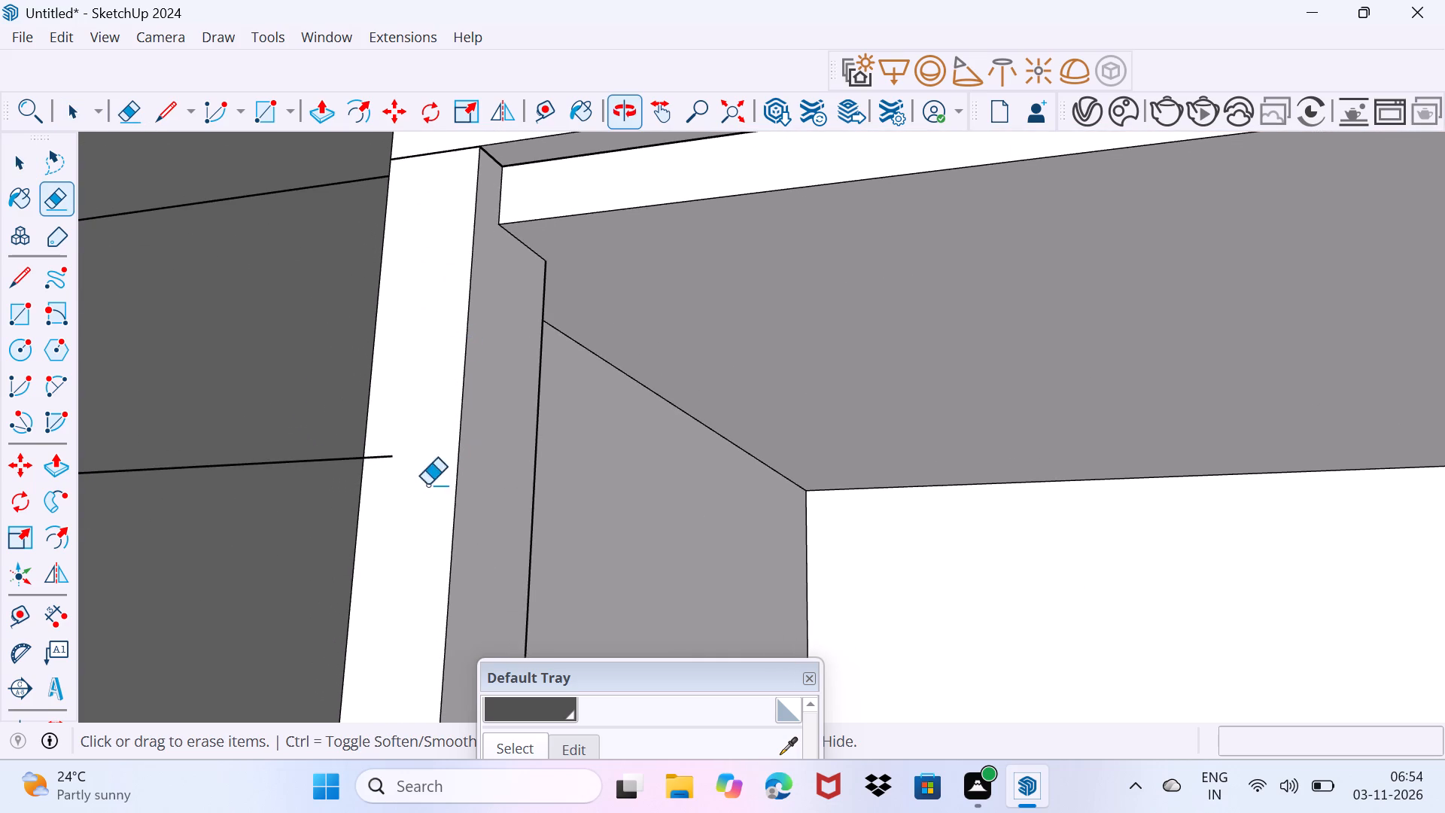
{"action": "left_click", "coordinate": [389, 455]}
{"action": "middle_click_drag", "start_coordinate": [414, 570], "coordinate": [437, 264], "text": "shift"}
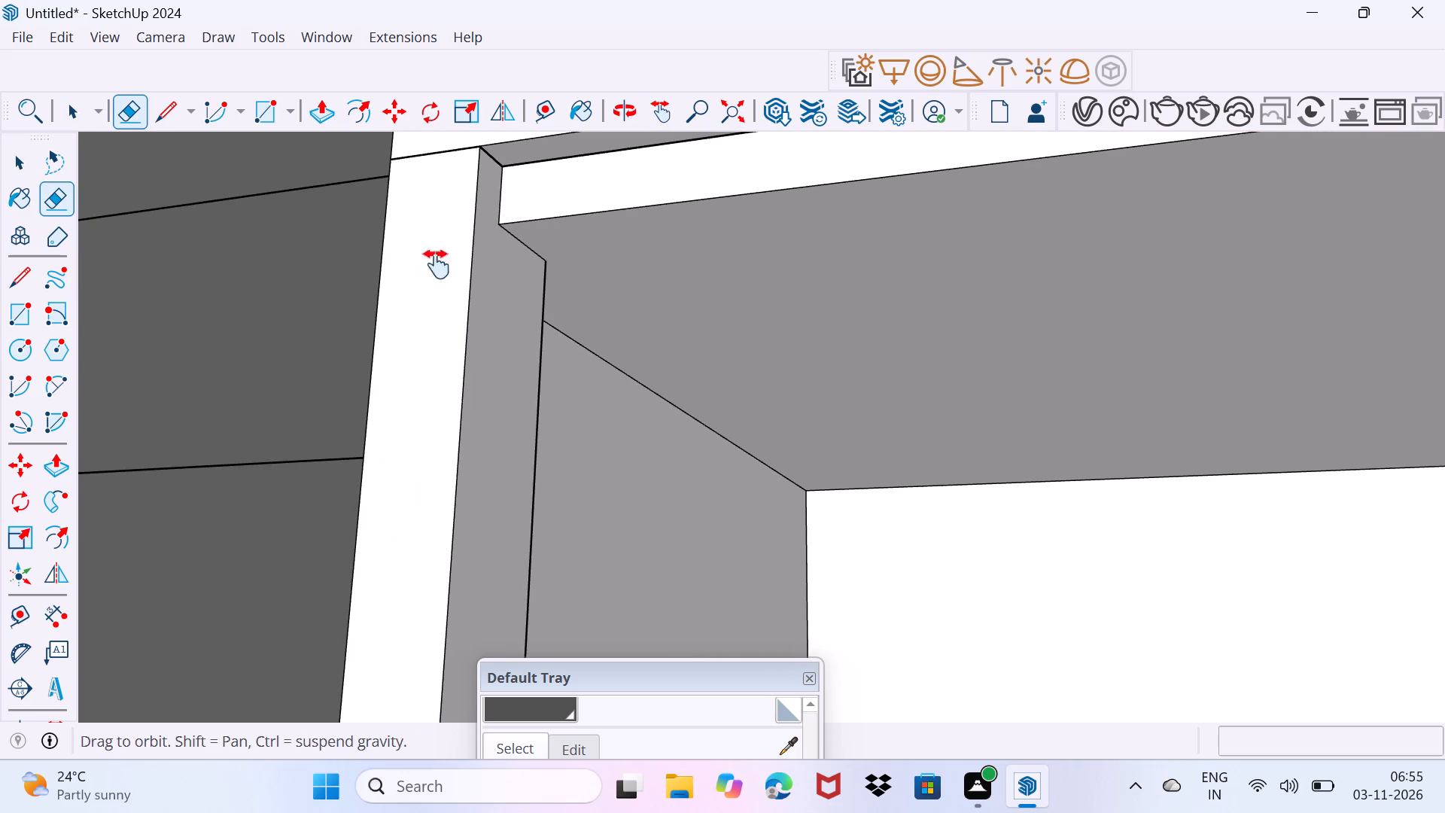
{"action": "middle_click_drag", "start_coordinate": [437, 264], "coordinate": [473, 169], "text": "shift"}
{"action": "left_click", "coordinate": [411, 364]}
{"action": "middle_click_drag", "start_coordinate": [433, 455], "coordinate": [453, 121], "text": "shift"}
{"action": "left_click", "coordinate": [415, 361]}
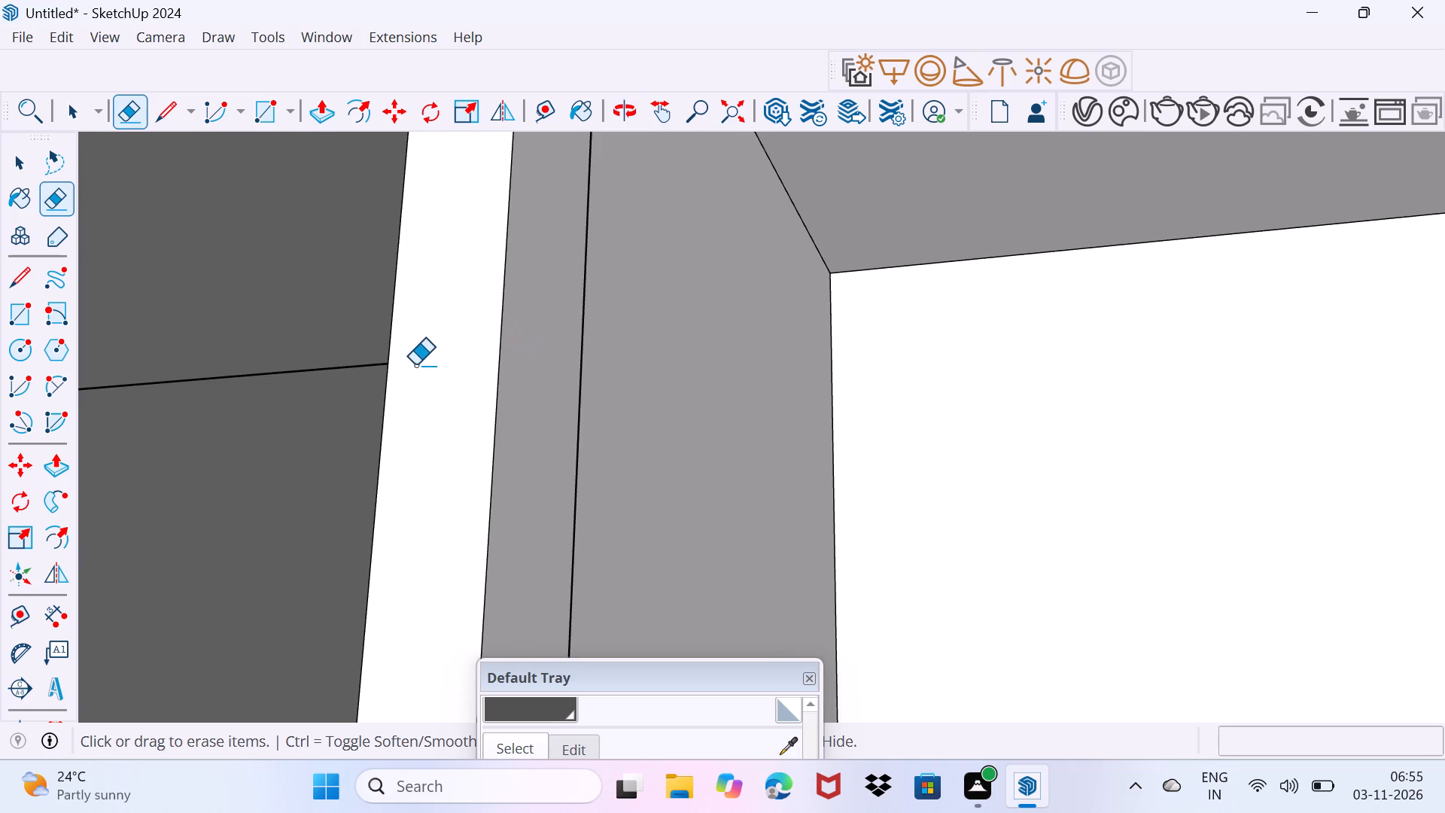
Erase the next three overhanging band-line ends along the corner block's edge, down to just below the top balcony's slab.
{"action": "middle_click_drag", "start_coordinate": [466, 526], "coordinate": [485, 108], "text": "shift"}
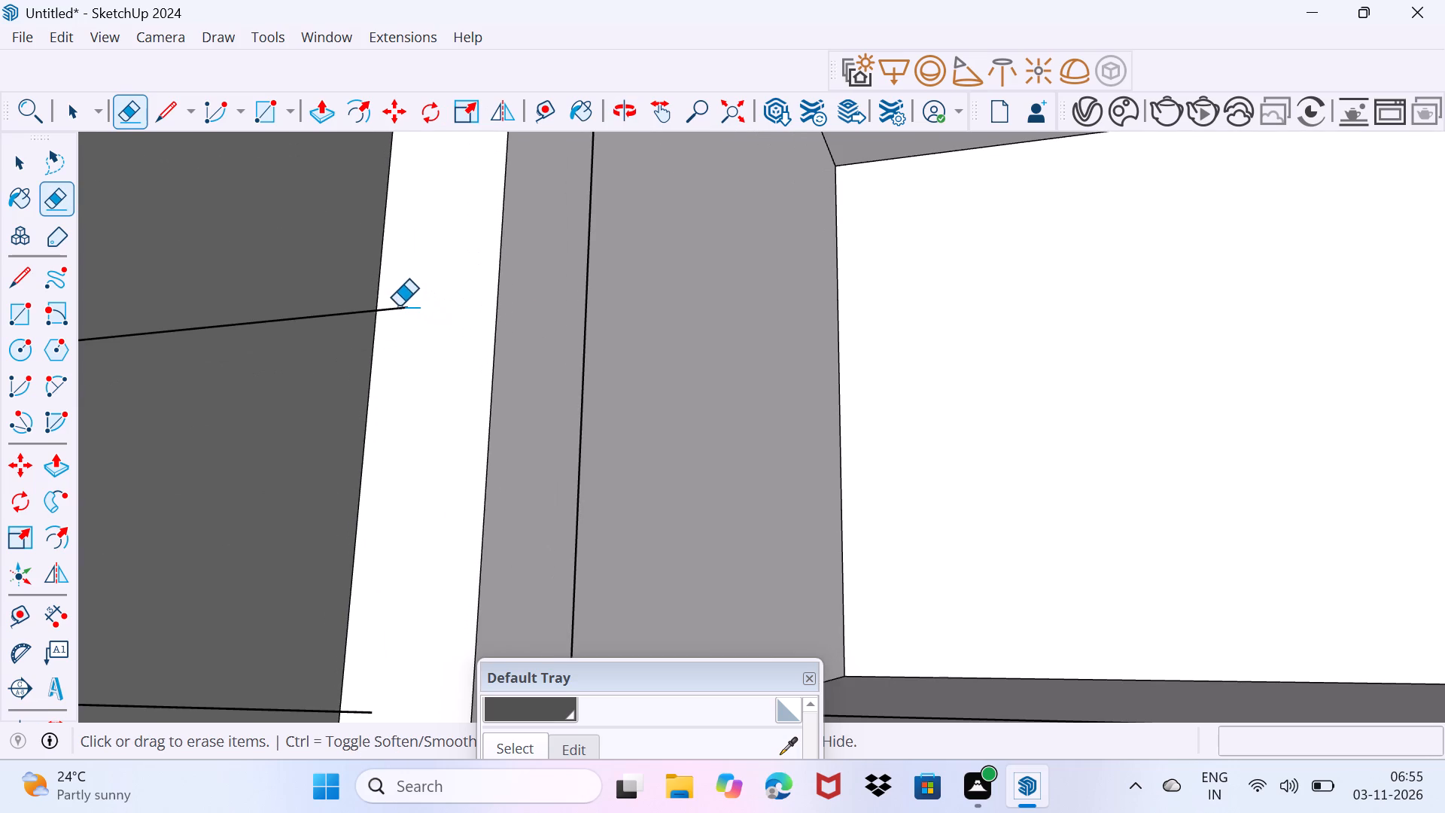
{"action": "left_click", "coordinate": [399, 306]}
{"action": "middle_click_drag", "start_coordinate": [467, 497], "coordinate": [507, 190], "text": "shift"}
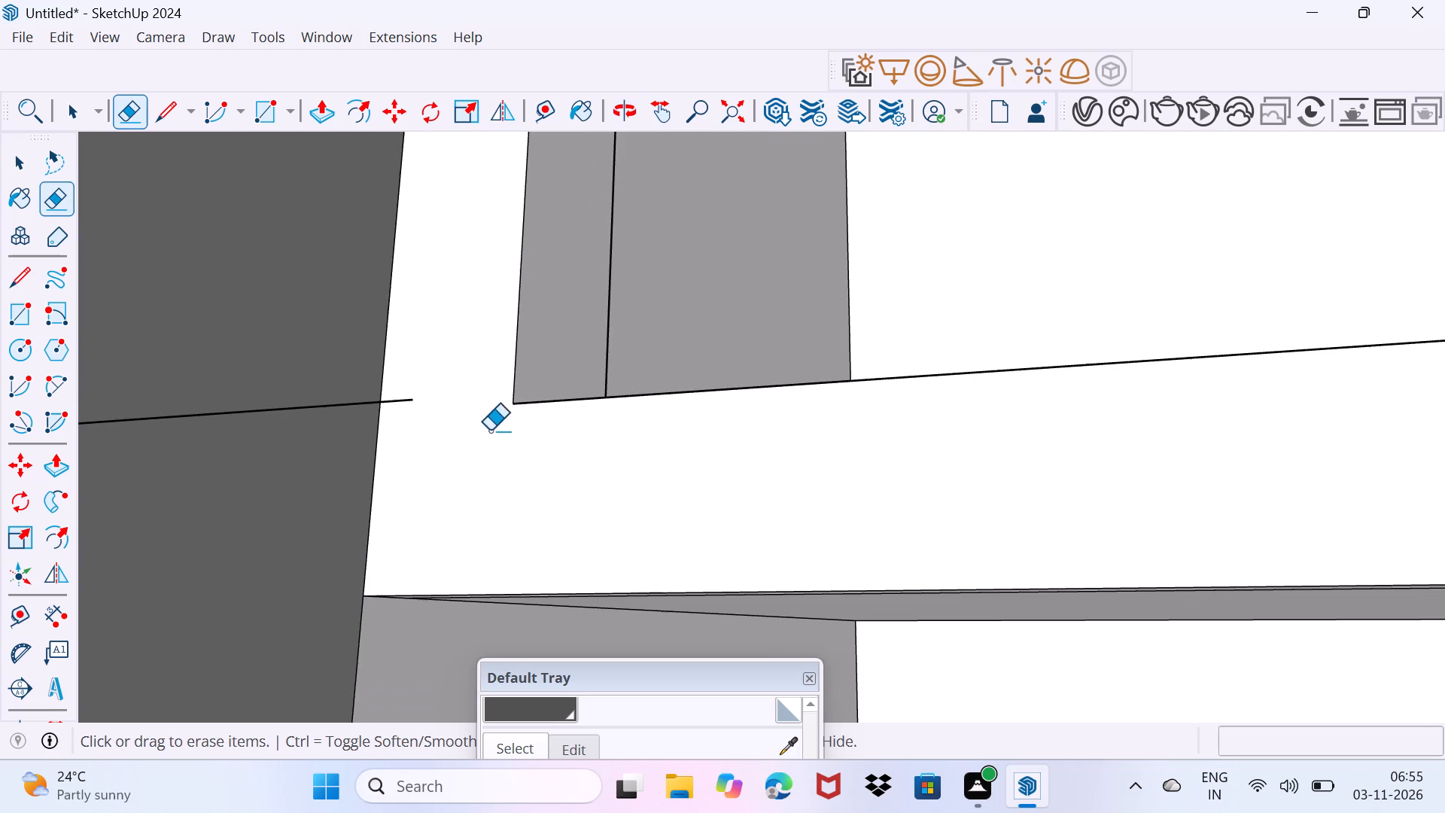
{"action": "left_click", "coordinate": [406, 396]}
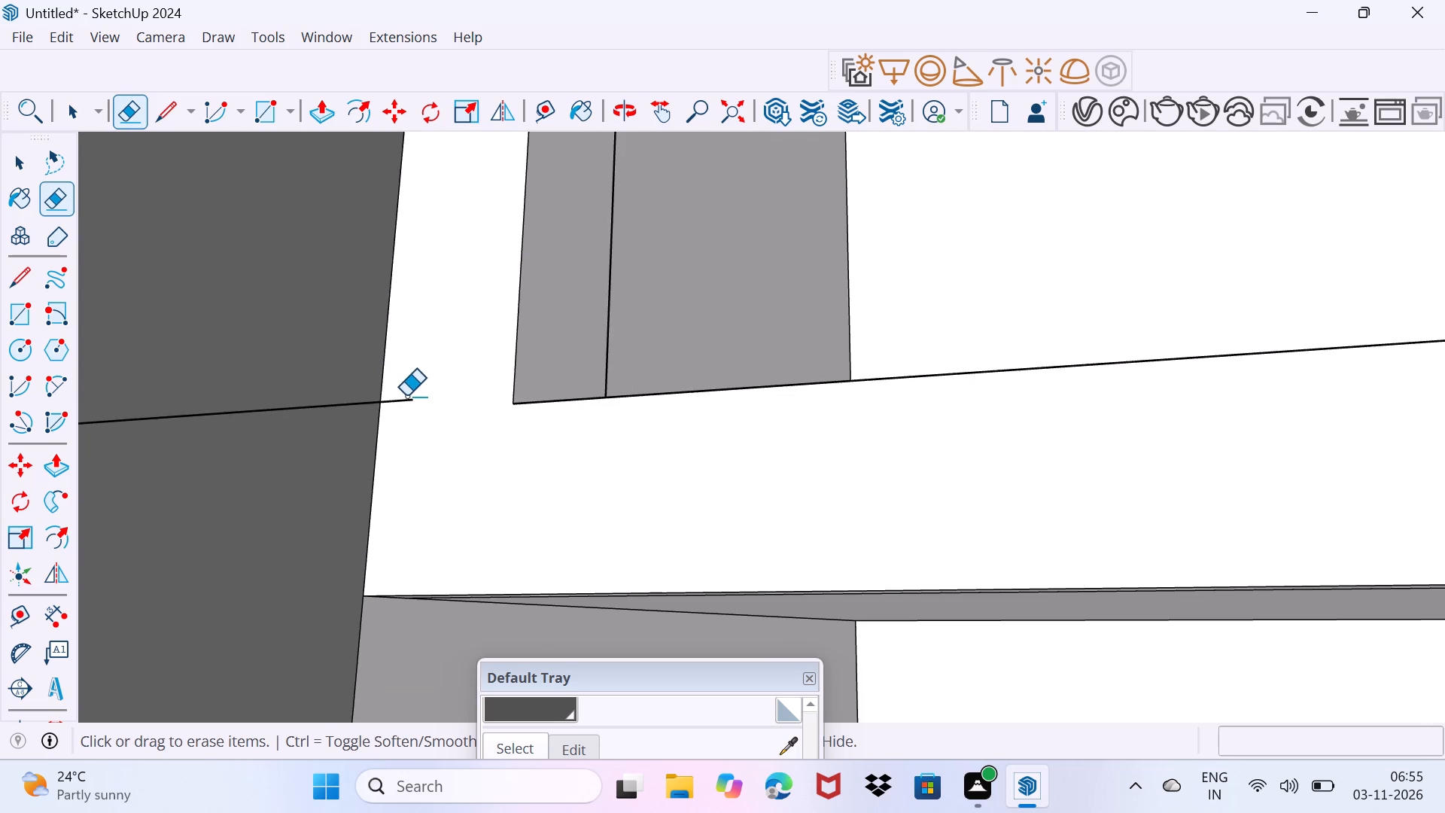
{"action": "left_click", "coordinate": [406, 400]}
{"action": "middle_click_drag", "start_coordinate": [453, 483], "coordinate": [500, 114], "text": "shift"}
{"action": "left_click", "coordinate": [416, 462]}
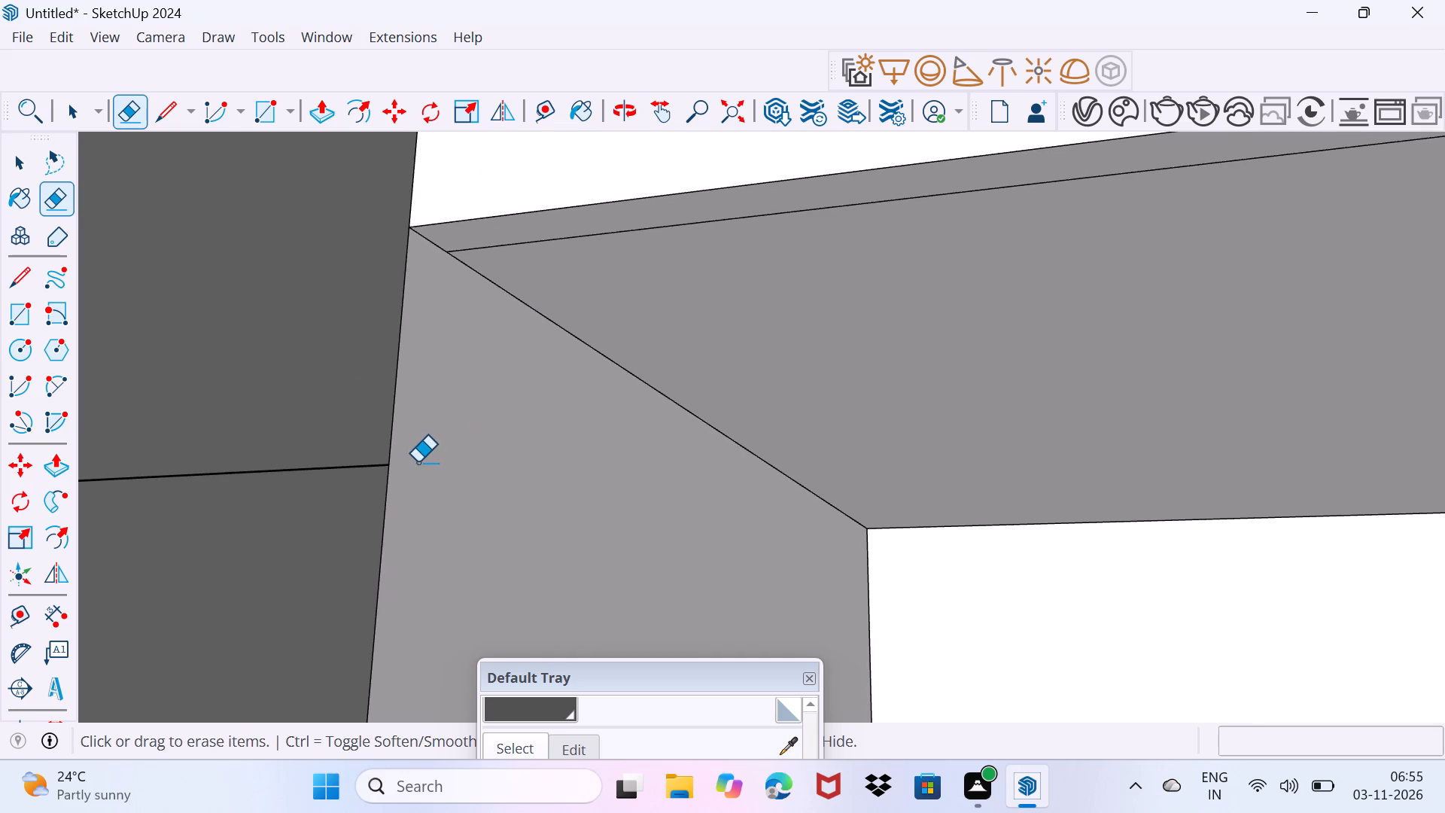
Erase the three band-line ends overhanging the corner block's edge just above the wood-framed balcony.
{"action": "middle_click_drag", "start_coordinate": [431, 462], "coordinate": [505, 78], "text": "shift"}
{"action": "scroll", "coordinate": [536, 331], "scroll_direction": "down", "scroll_amount": 8}
{"action": "scroll", "coordinate": [550, 413], "scroll_direction": "down", "scroll_amount": 2}
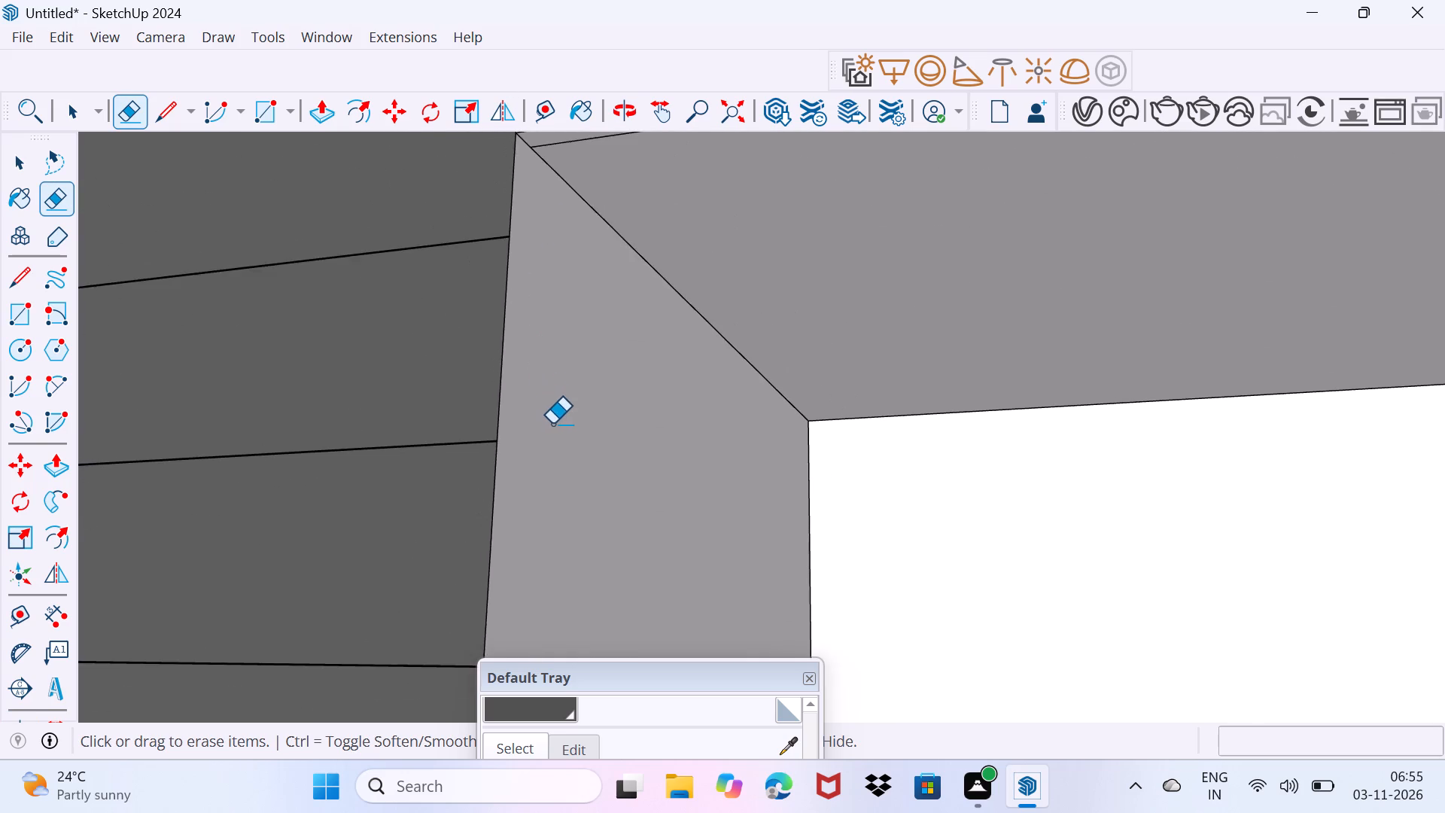
{"action": "scroll", "coordinate": [552, 424], "scroll_direction": "down", "scroll_amount": 3}
{"action": "middle_click_drag", "start_coordinate": [574, 521], "coordinate": [533, 178]}
{"action": "scroll", "coordinate": [505, 247], "scroll_direction": "up", "scroll_amount": 3}
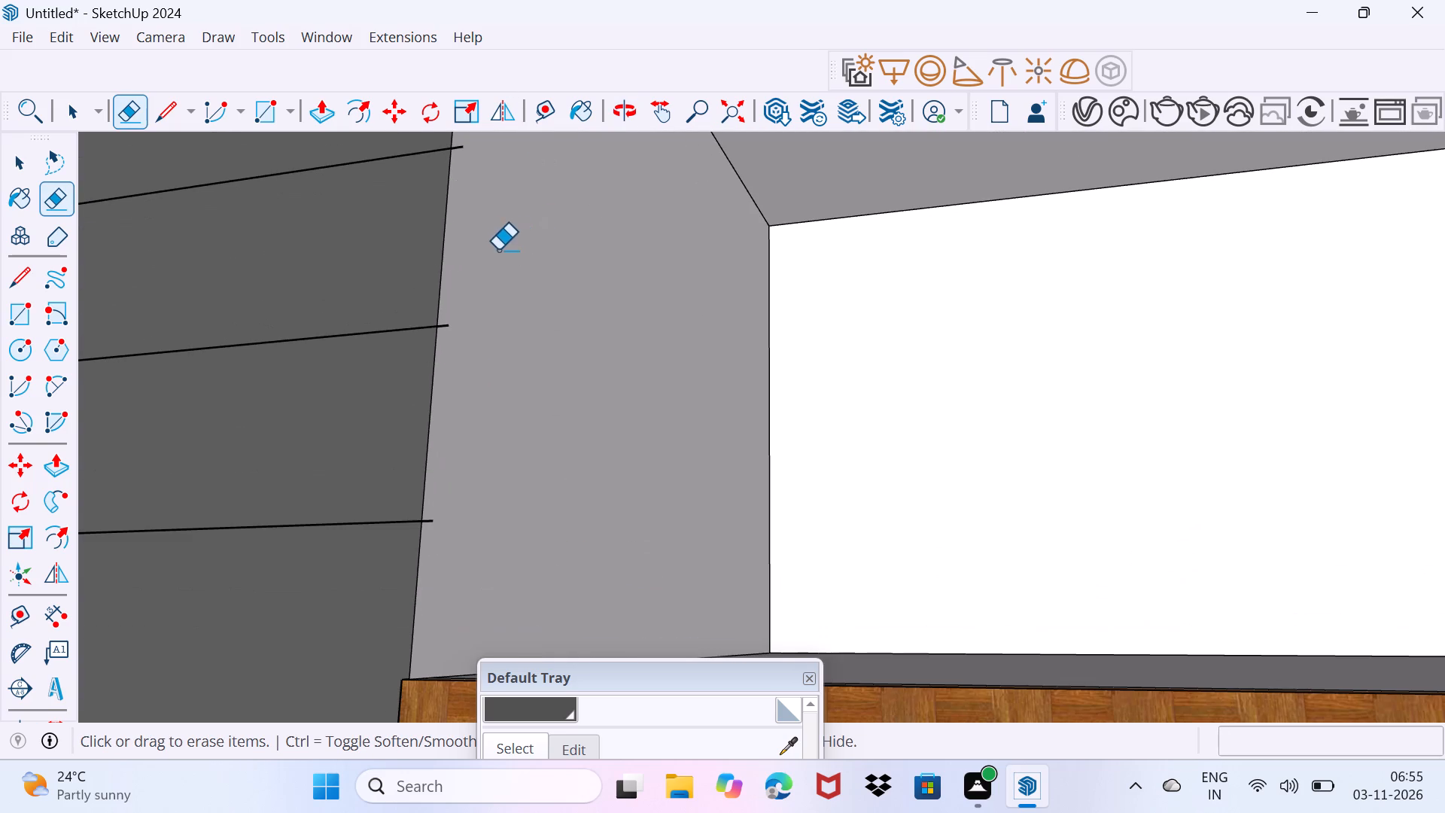
{"action": "middle_click_drag", "start_coordinate": [475, 160], "coordinate": [481, 208]}
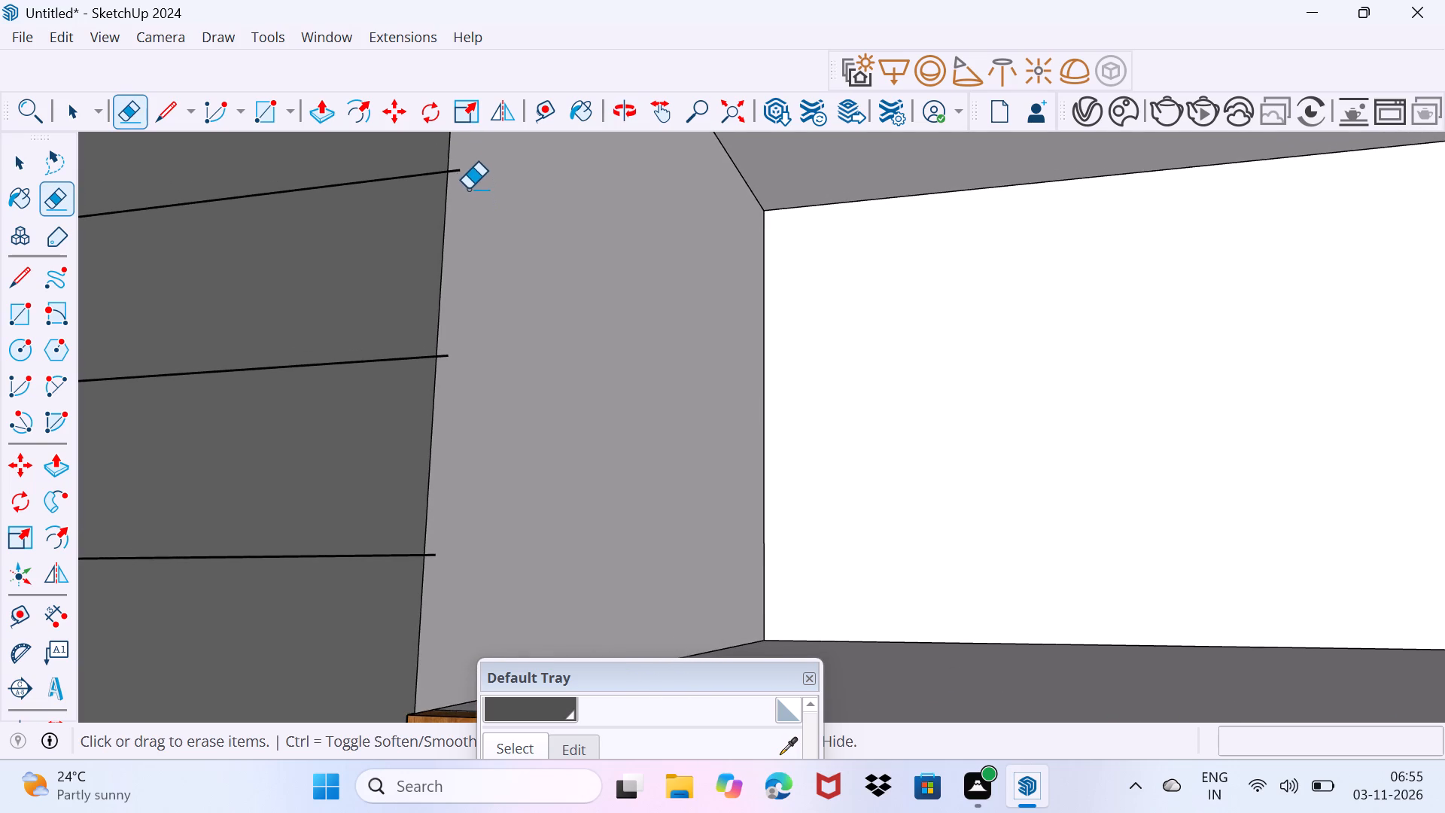
{"action": "left_click", "coordinate": [462, 173]}
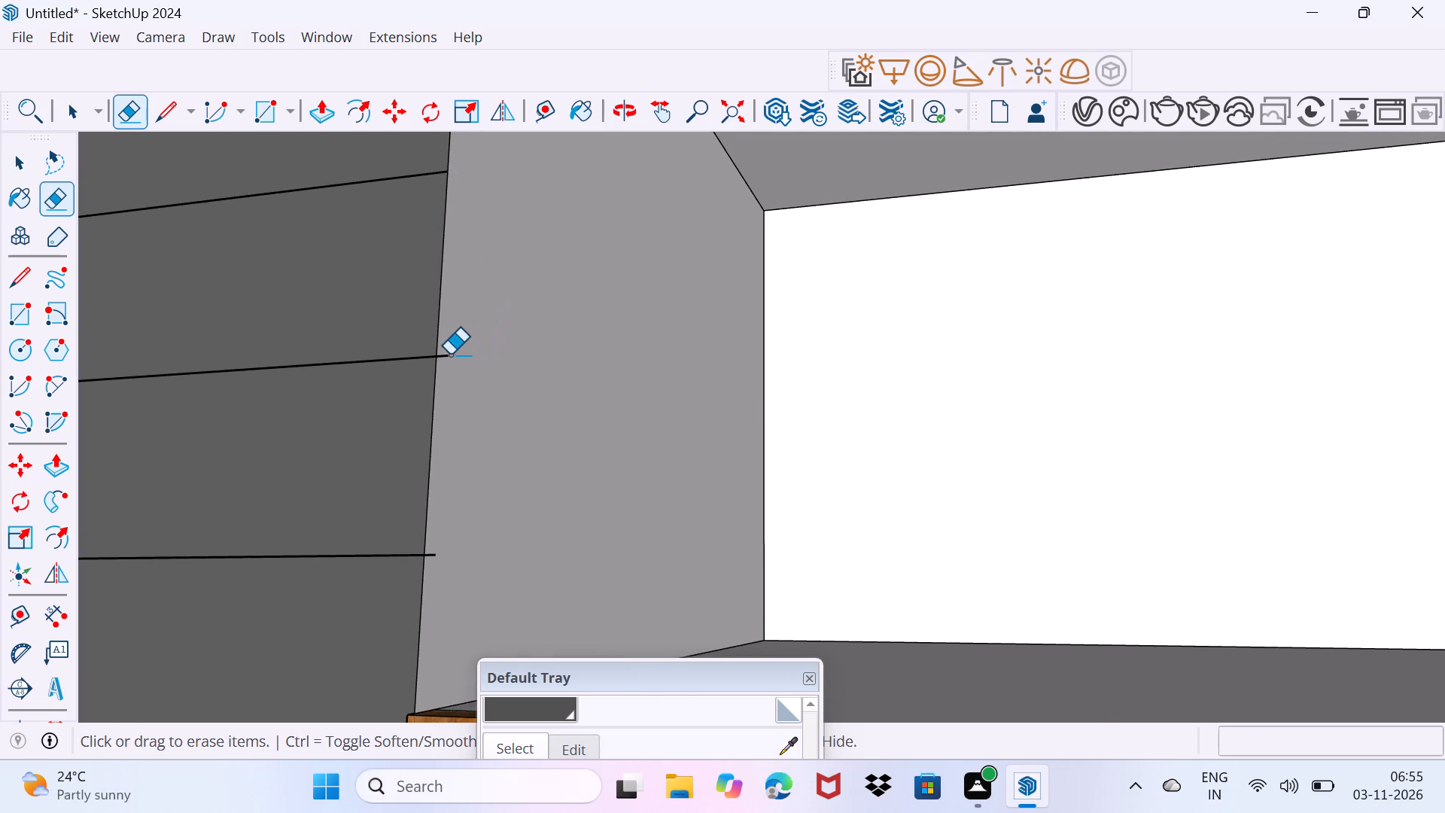
{"action": "left_click", "coordinate": [447, 357]}
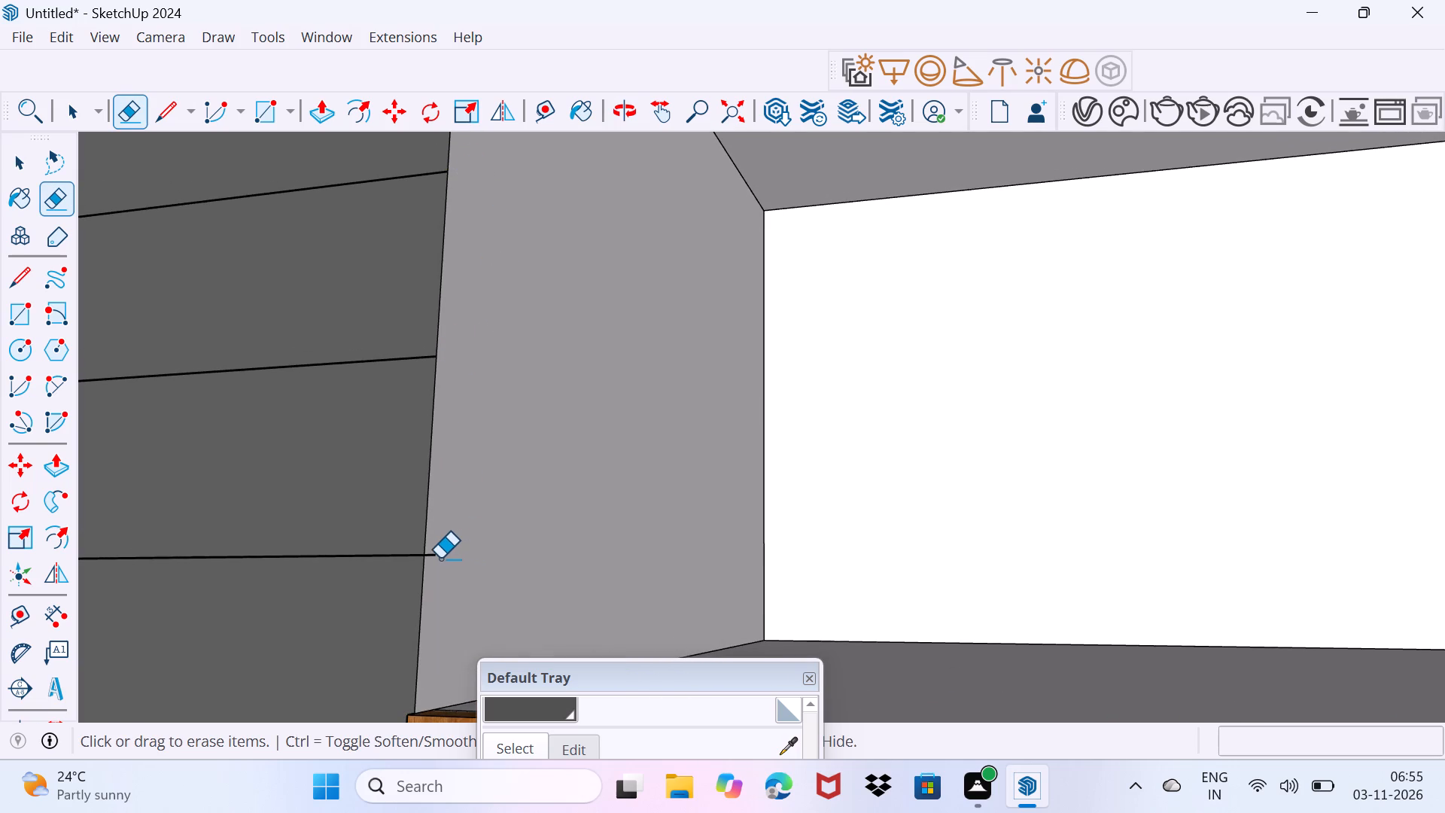
{"action": "left_click", "coordinate": [436, 554]}
Erase the next four band-line ends overhanging the corner block's edge onto the side wall of the storey below.
{"action": "middle_click_drag", "start_coordinate": [454, 591], "coordinate": [473, 449], "text": "shift"}
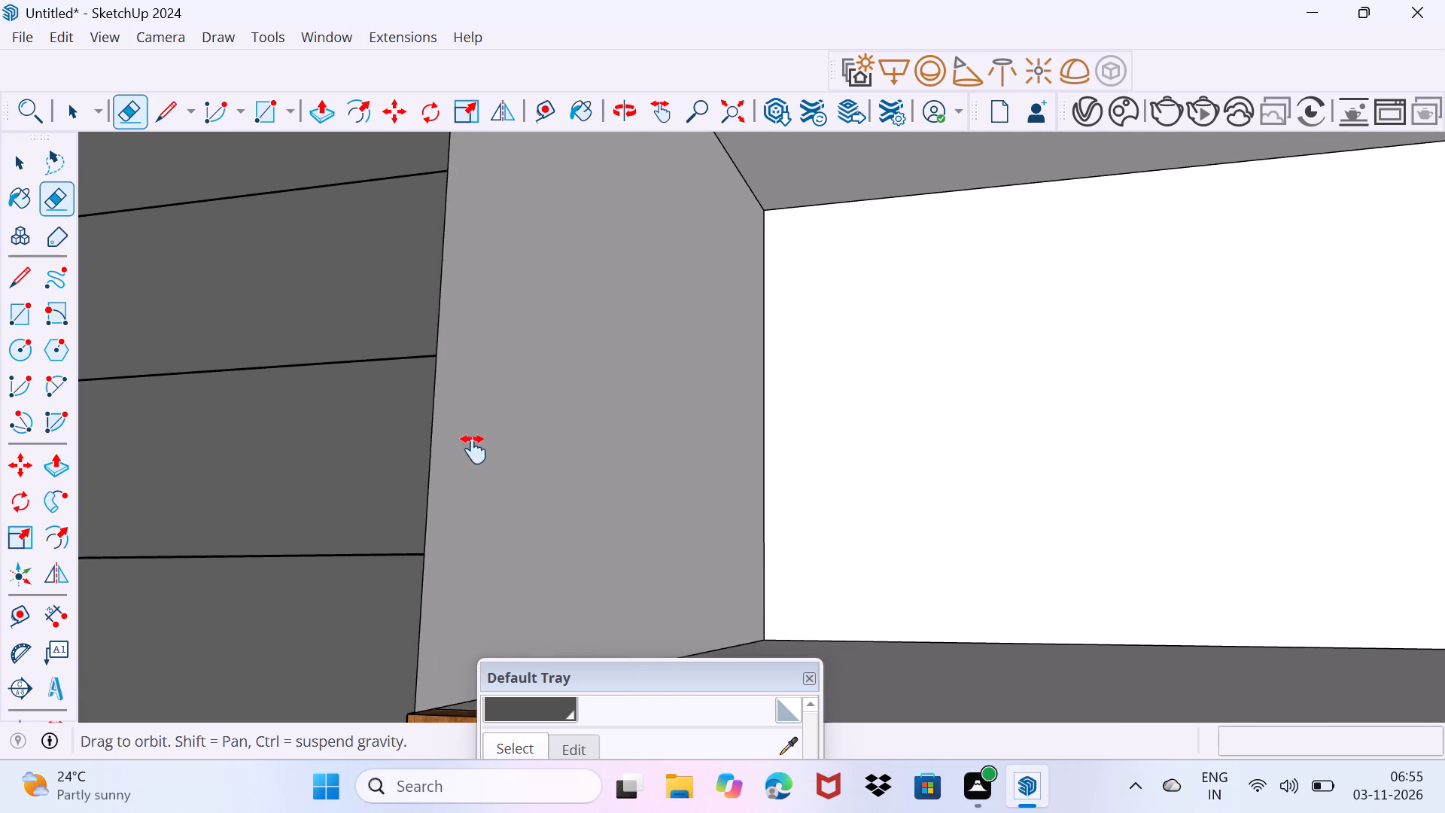
{"action": "middle_click_drag", "start_coordinate": [473, 449], "coordinate": [519, 244], "text": "shift"}
{"action": "middle_click_drag", "start_coordinate": [519, 561], "coordinate": [539, 240]}
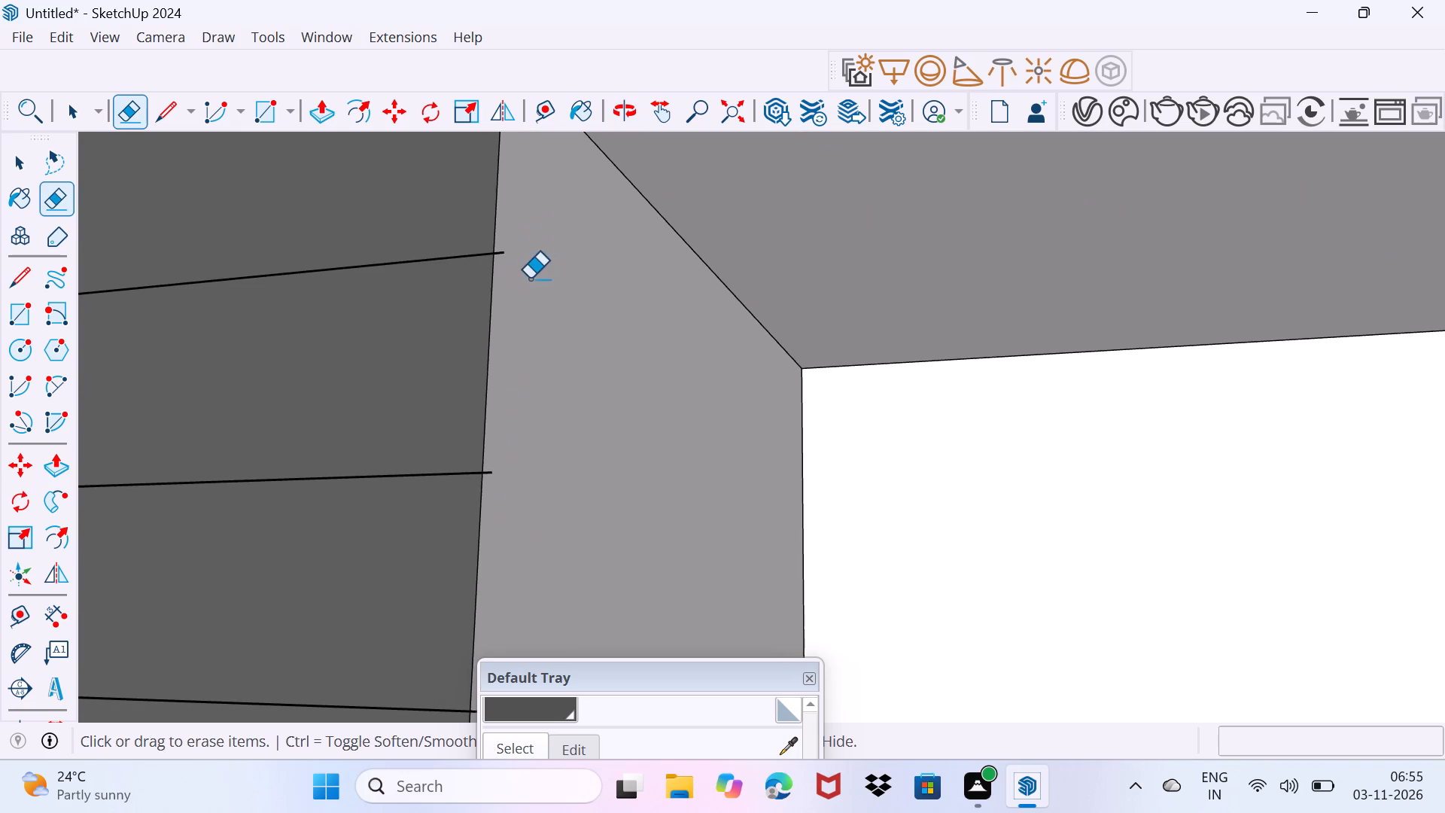
{"action": "left_click", "coordinate": [503, 254]}
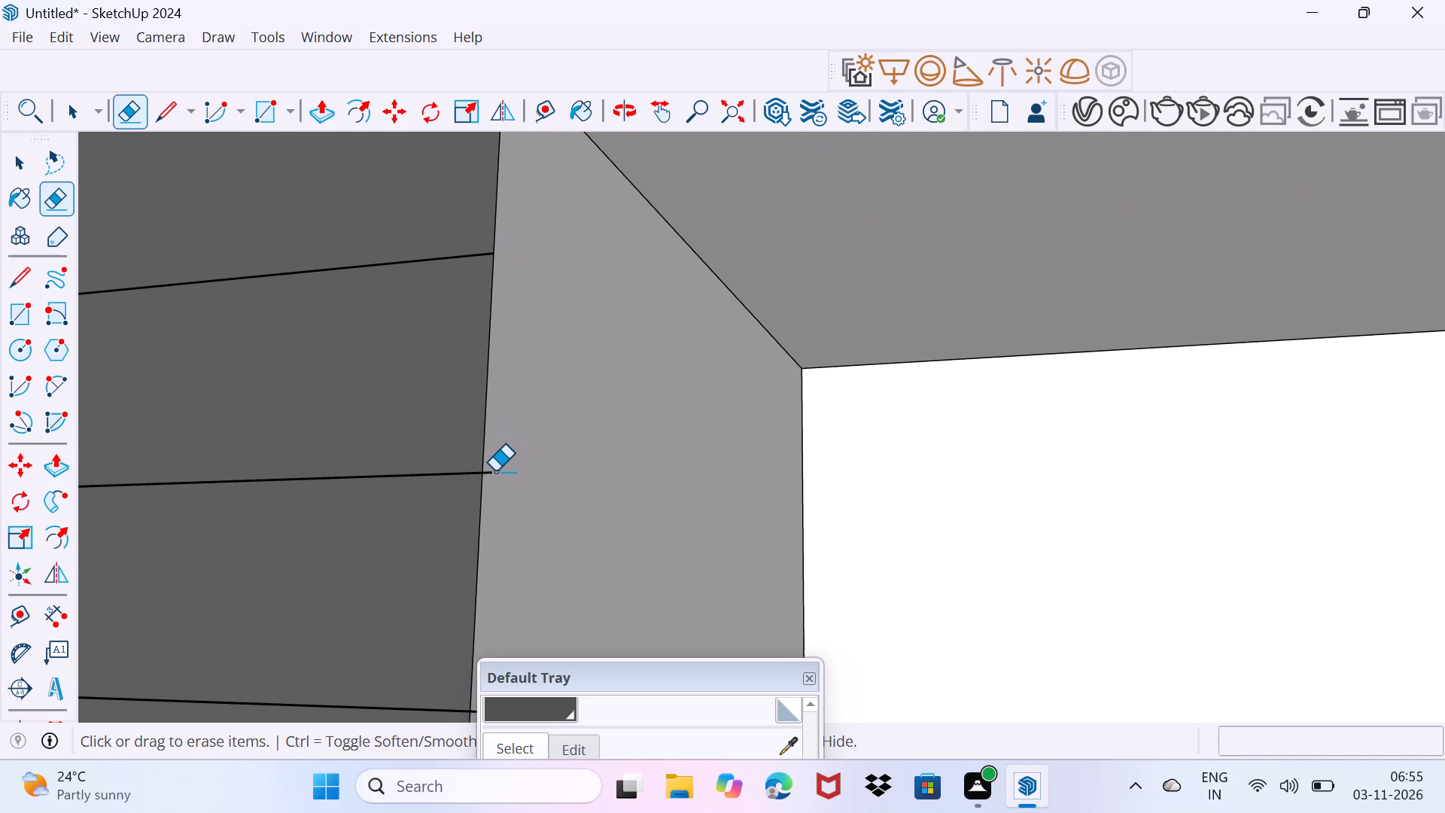
{"action": "left_click", "coordinate": [492, 473]}
{"action": "middle_click_drag", "start_coordinate": [498, 512], "coordinate": [497, 142], "text": "shift"}
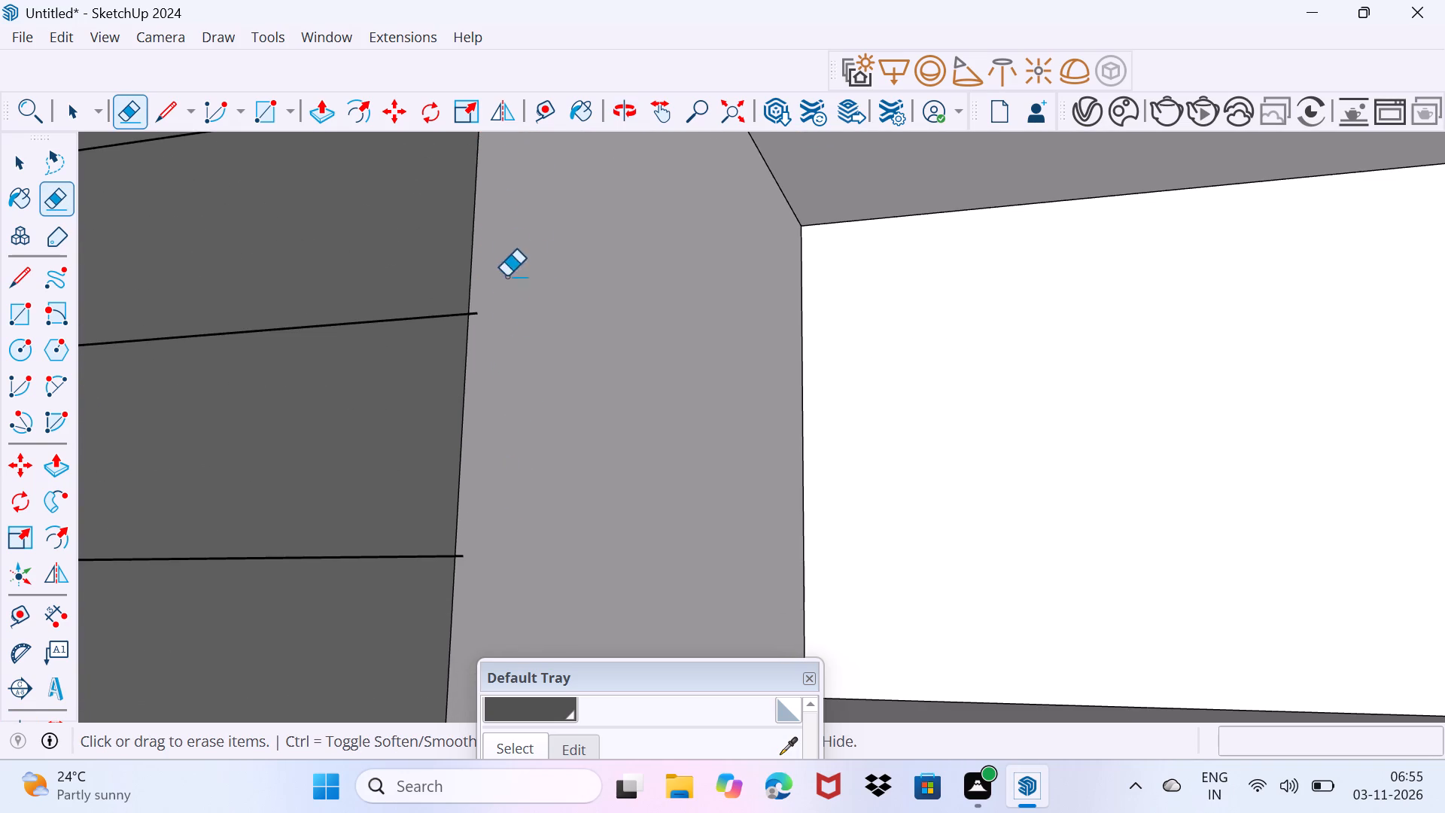
{"action": "left_click", "coordinate": [476, 313]}
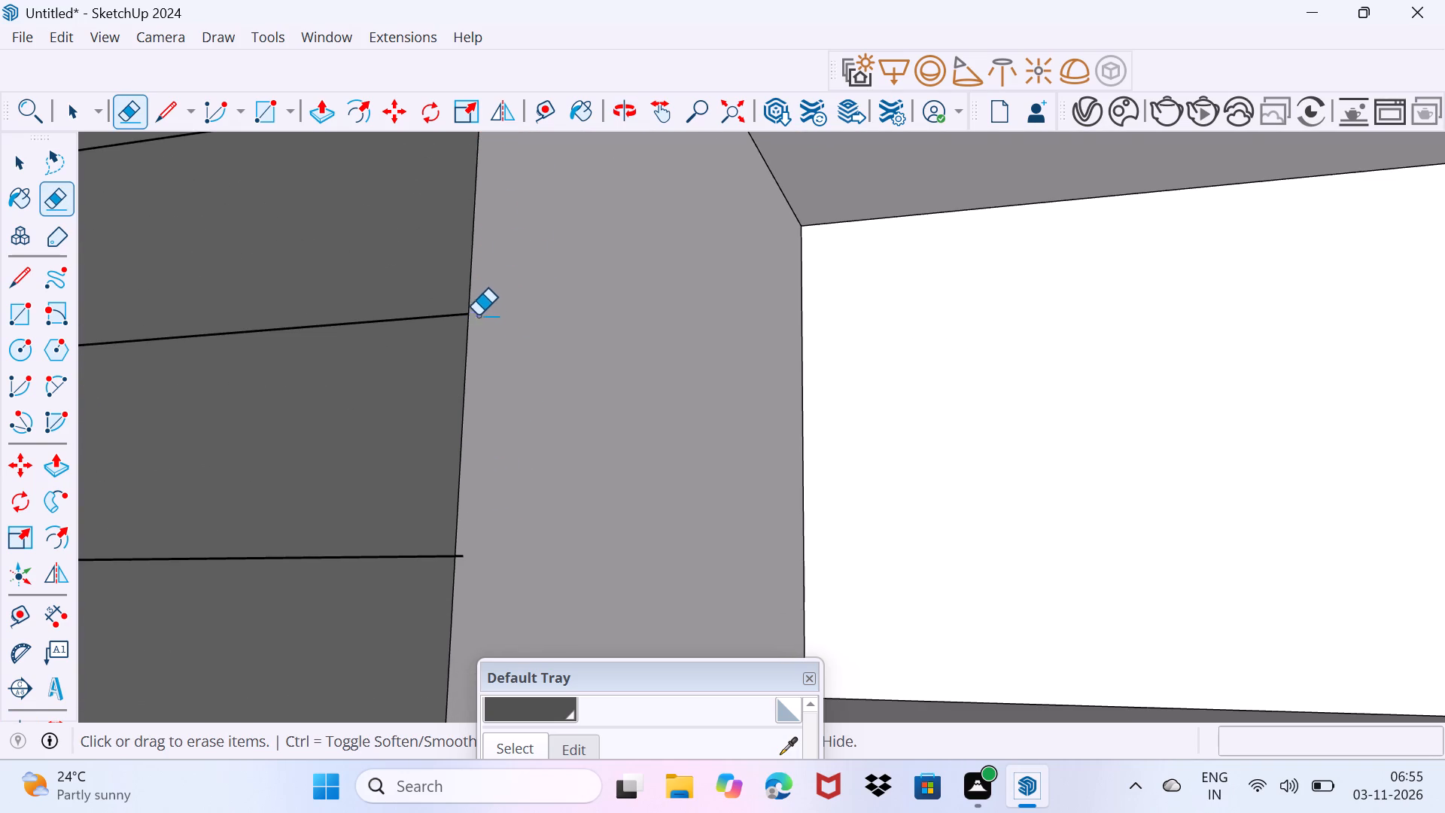
{"action": "left_click", "coordinate": [464, 553]}
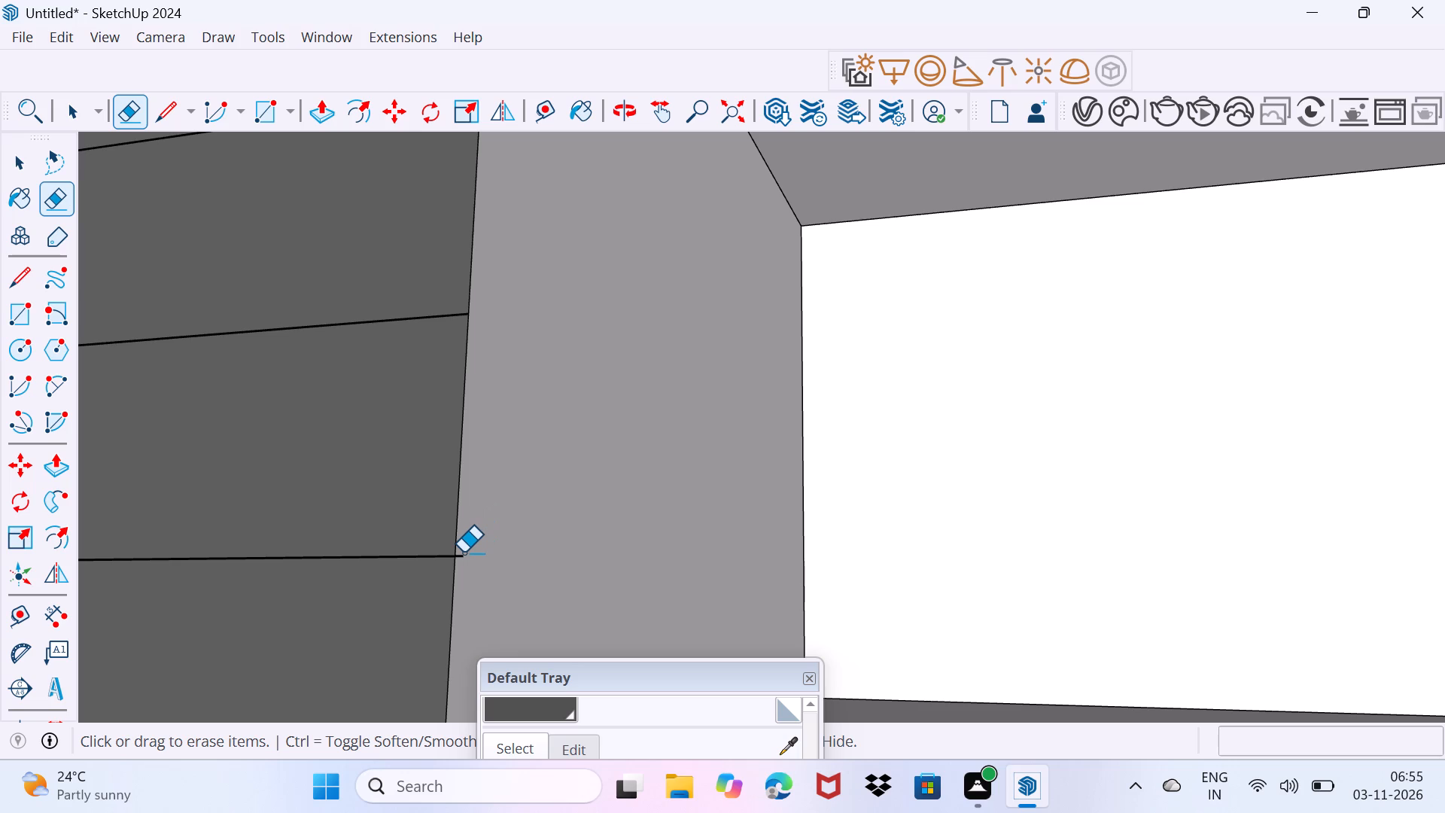
{"action": "left_click", "coordinate": [461, 556]}
Erase the lowest band-line end overhanging the corner block's edge, just above the wood-framed balcony's floor.
{"action": "middle_click_drag", "start_coordinate": [468, 526], "coordinate": [488, 200], "text": "shift"}
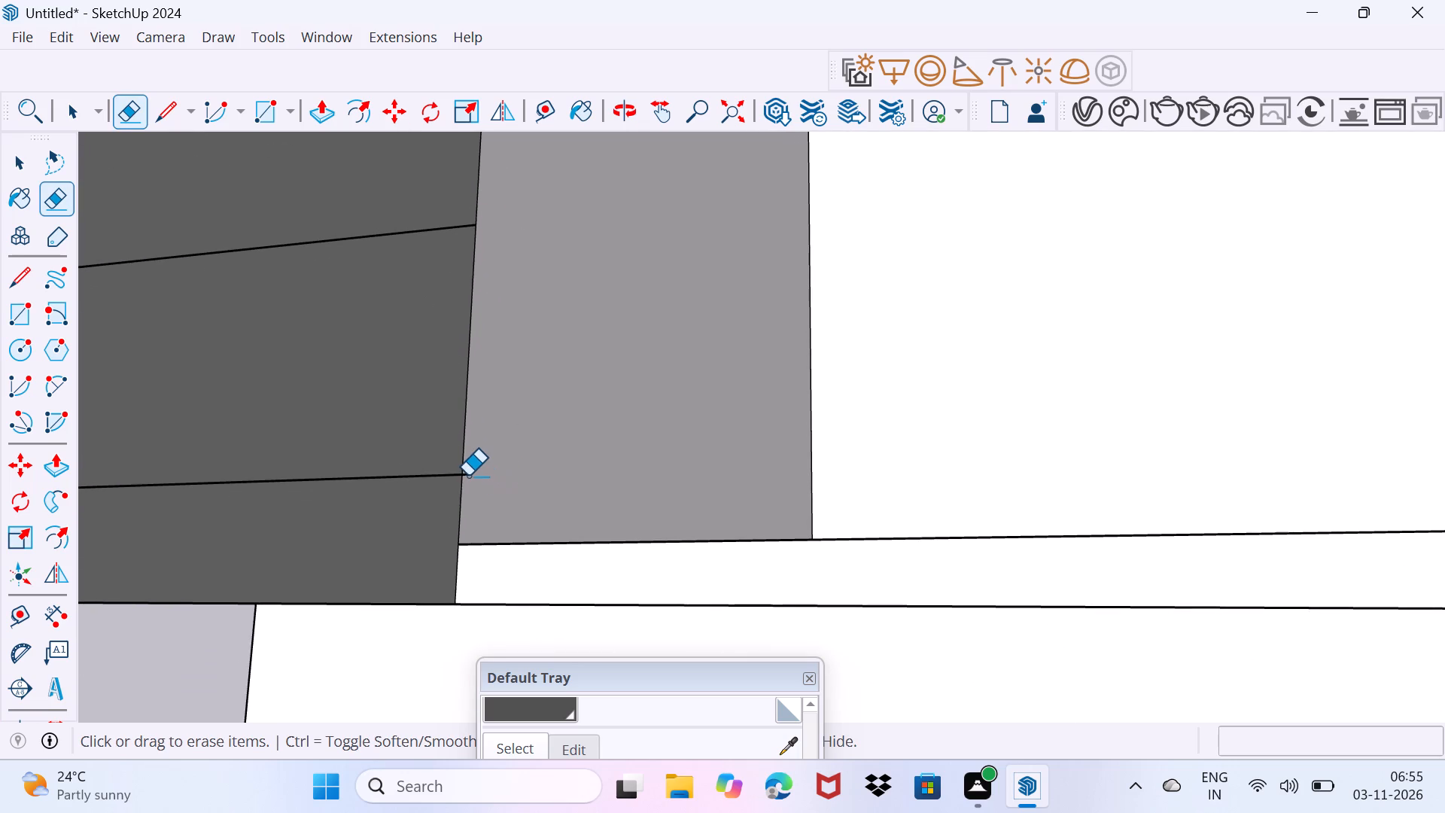
{"action": "left_click", "coordinate": [469, 473]}
{"action": "key", "text": "space"}
Examine the whole front facade after the line cleanup, including the top balcony's back wall.
{"action": "scroll", "coordinate": [469, 473], "scroll_direction": "down", "scroll_amount": 9}
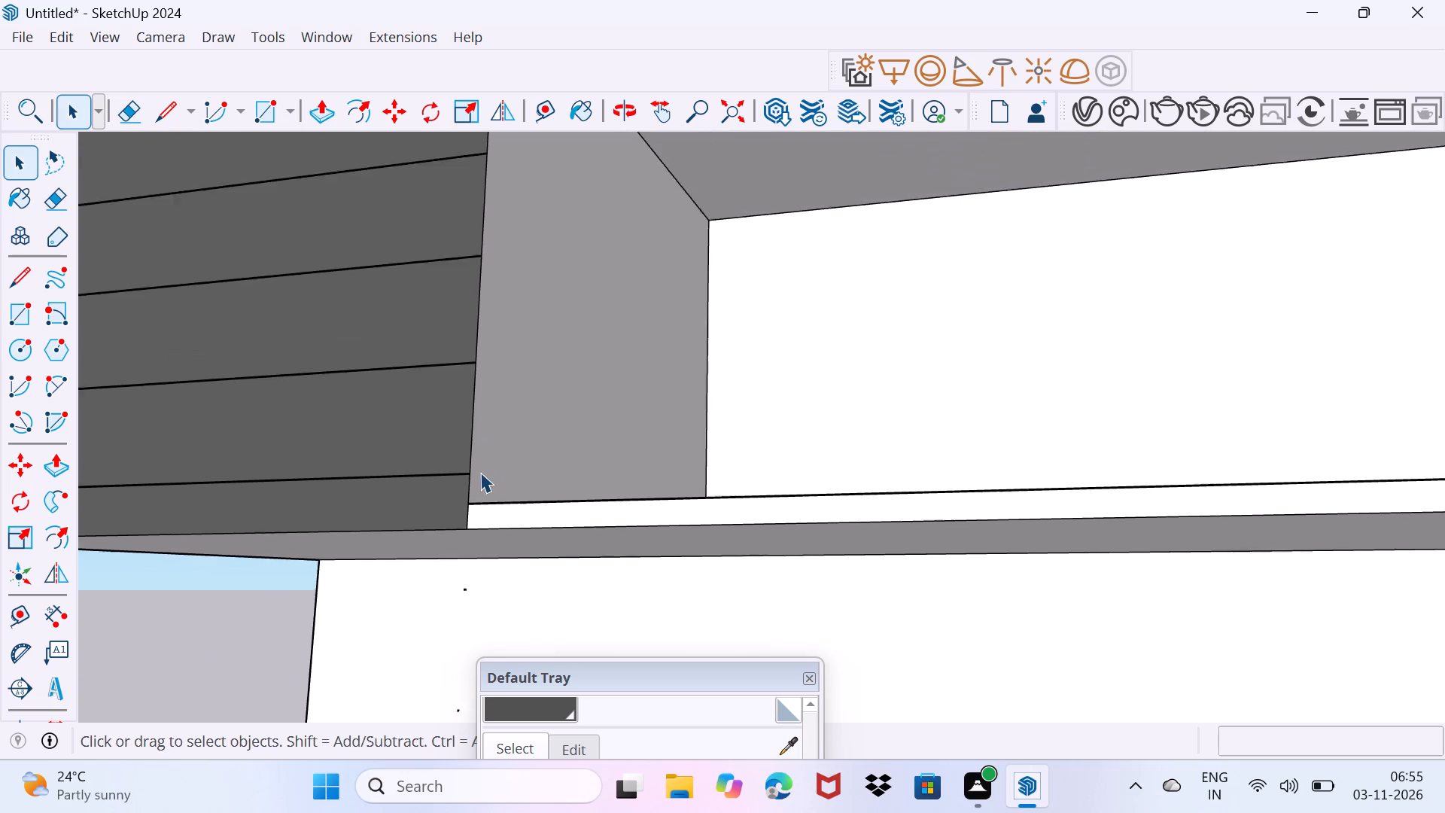
{"action": "scroll", "coordinate": [480, 472], "scroll_direction": "down", "scroll_amount": 6}
{"action": "middle_click_drag", "start_coordinate": [470, 598], "coordinate": [935, 541]}
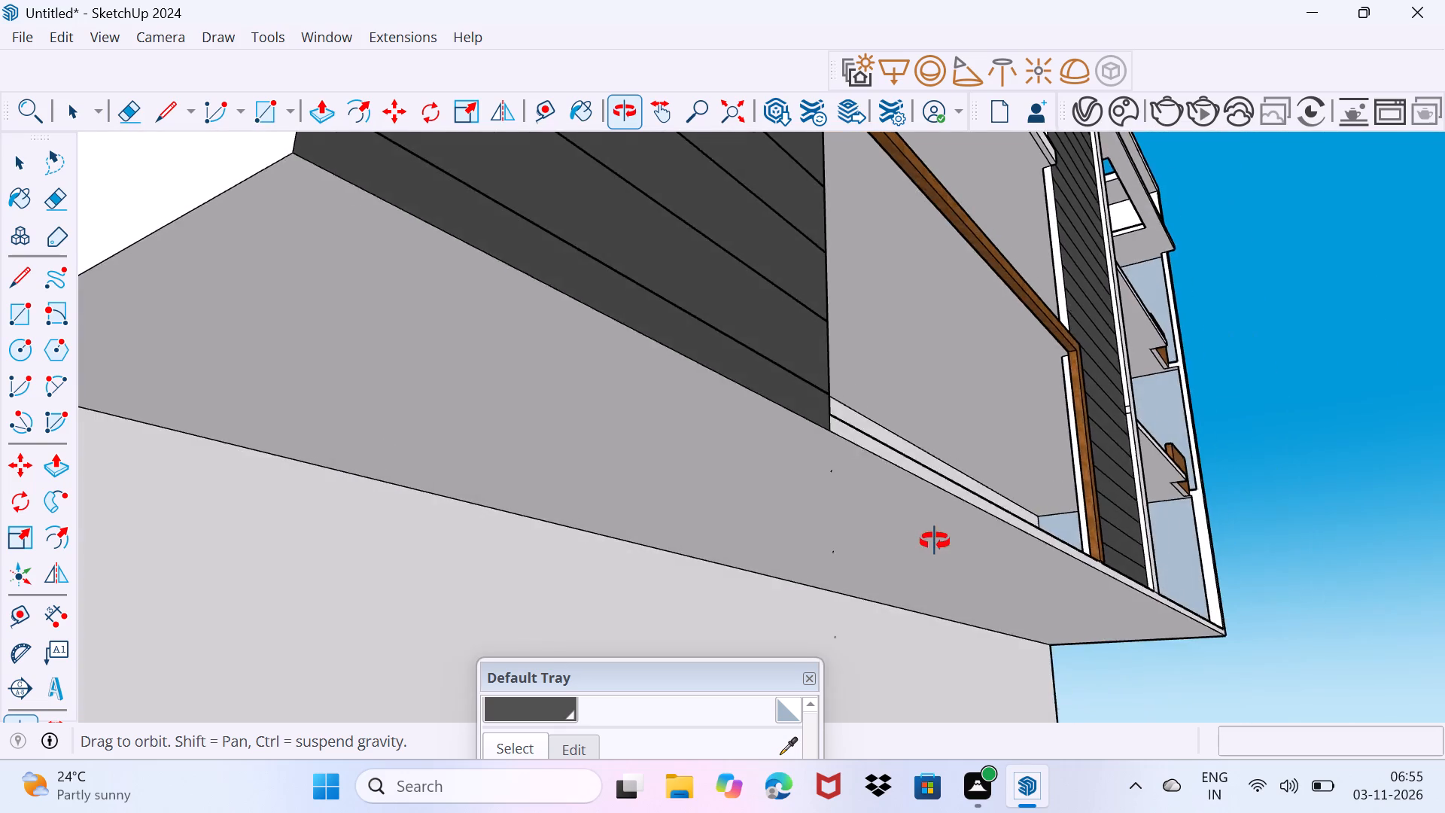
{"action": "middle_click_drag", "start_coordinate": [935, 541], "coordinate": [906, 567]}
{"action": "scroll", "coordinate": [906, 567], "scroll_direction": "down", "scroll_amount": 9}
{"action": "middle_click_drag", "start_coordinate": [896, 546], "coordinate": [634, 611]}
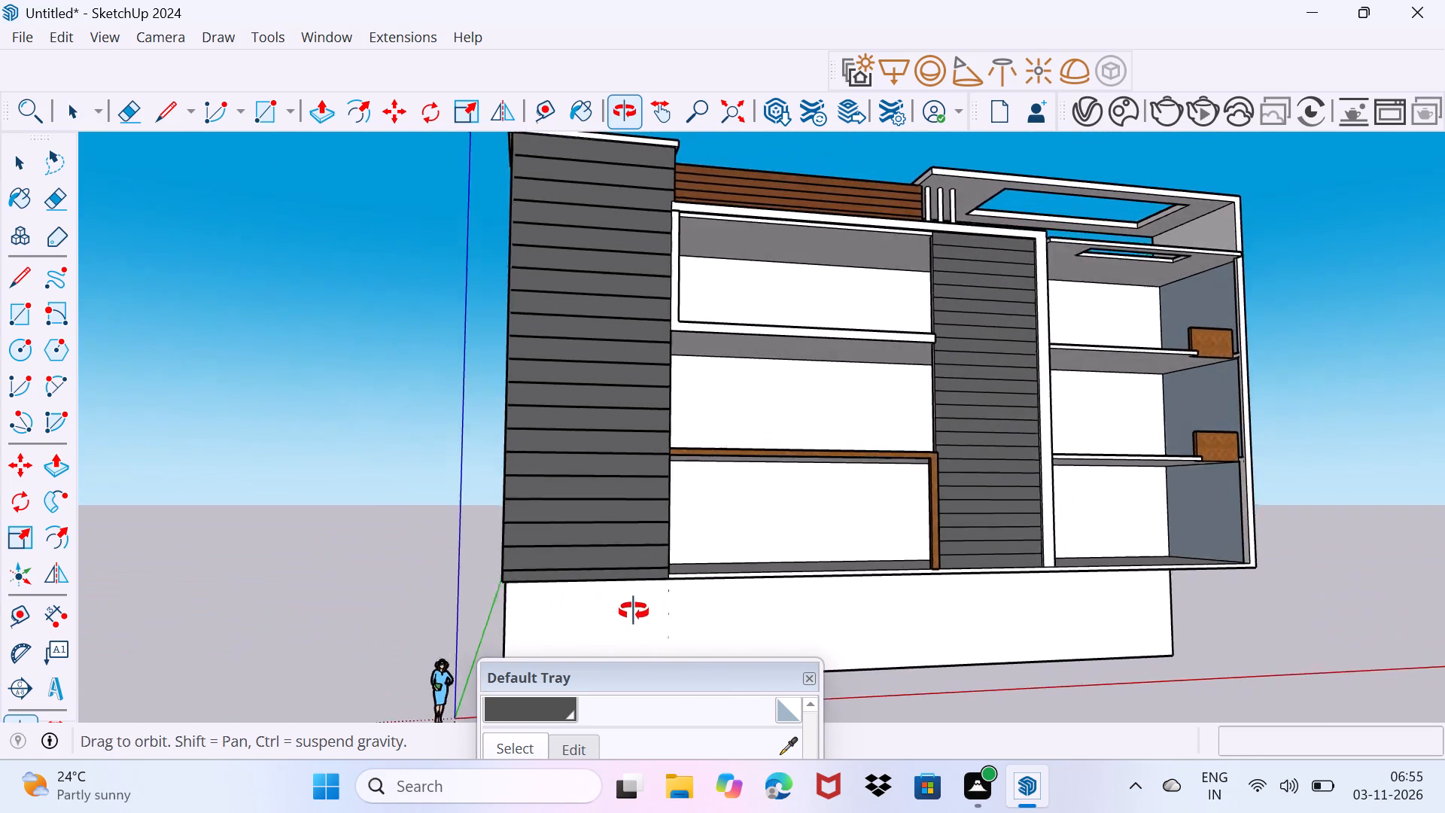
{"action": "middle_click_drag", "start_coordinate": [634, 611], "coordinate": [618, 612]}
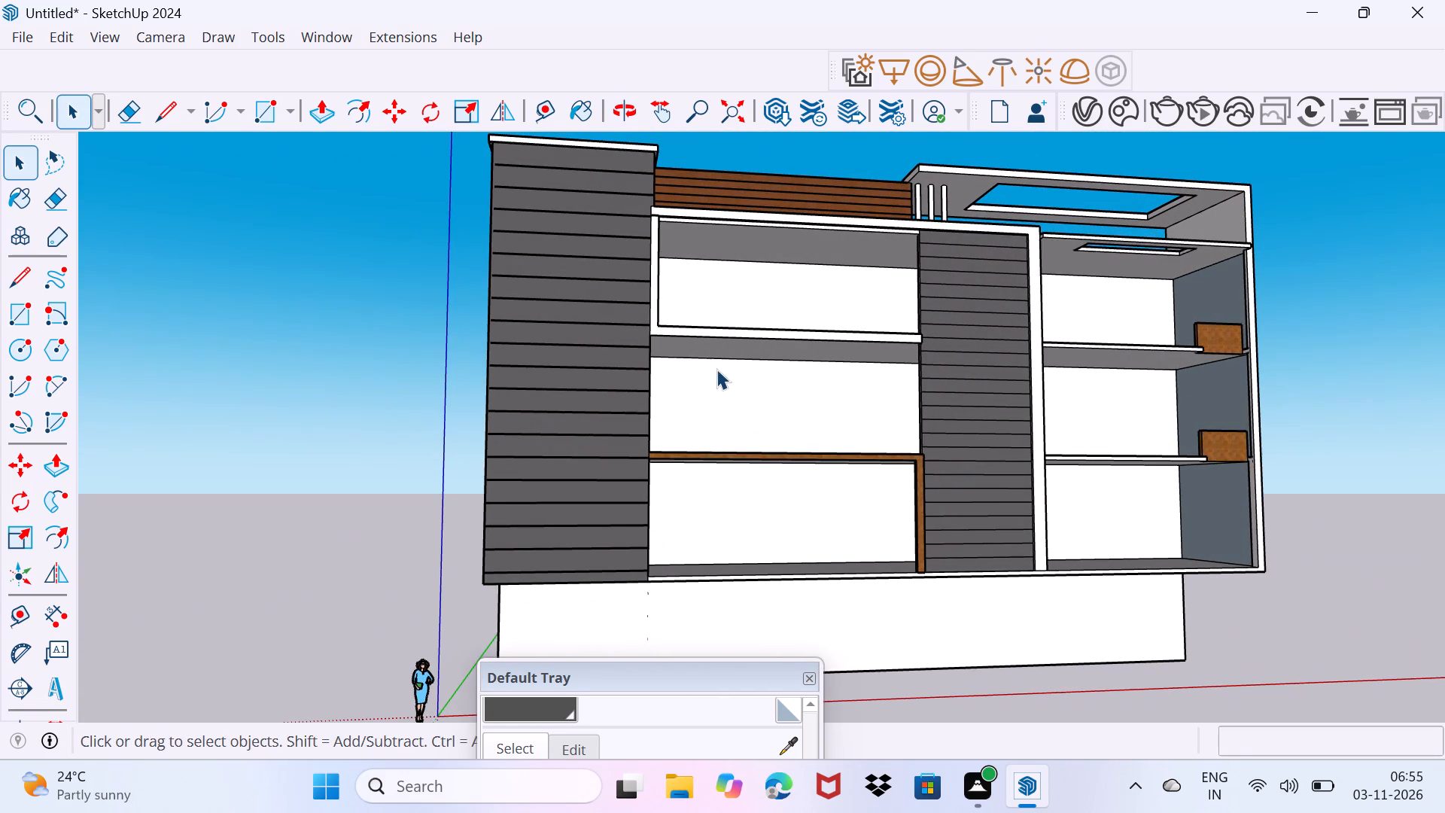
{"action": "scroll", "coordinate": [715, 369], "scroll_direction": "up", "scroll_amount": 2}
{"action": "middle_click_drag", "start_coordinate": [700, 383], "coordinate": [616, 395]}
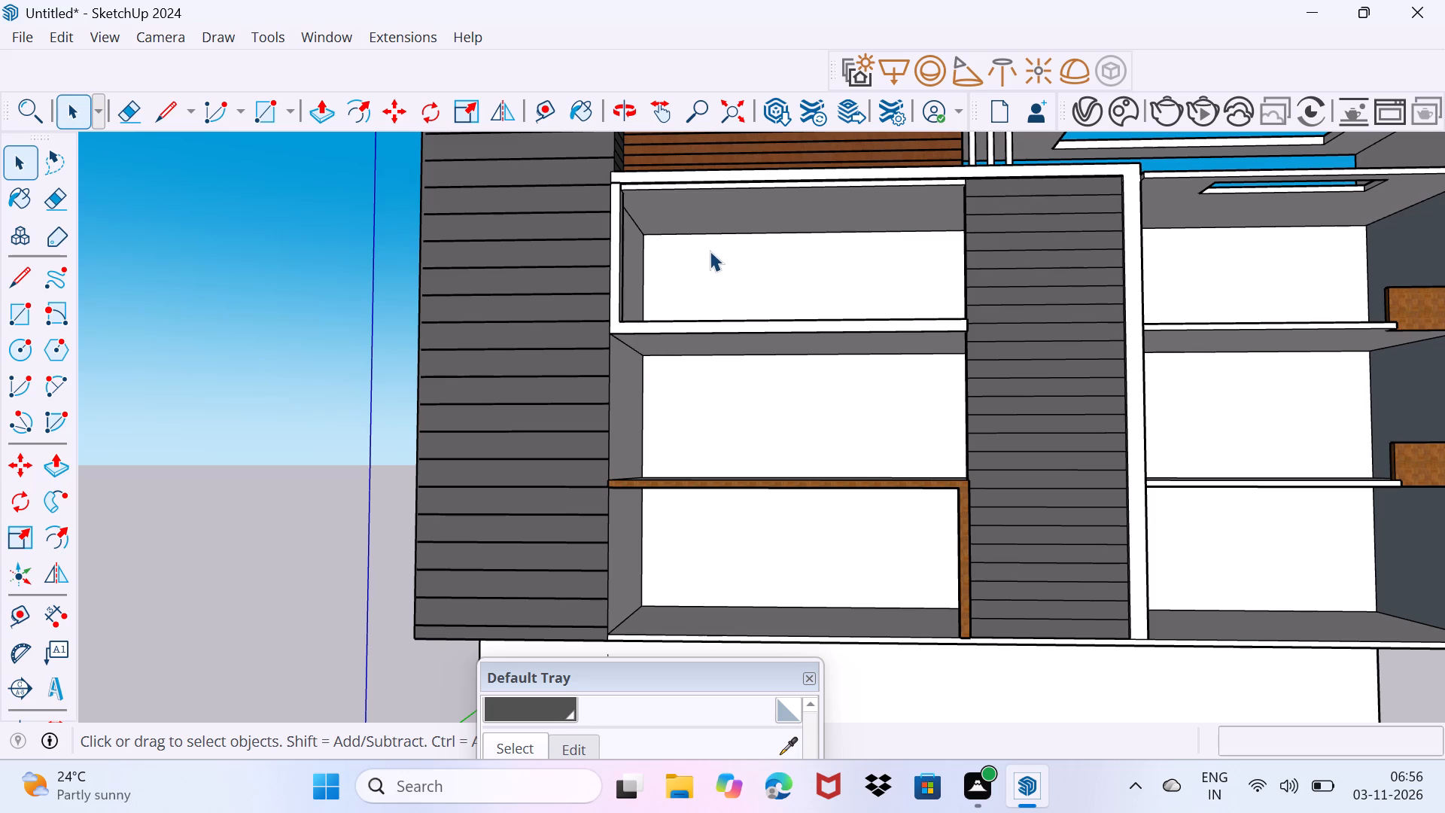
{"action": "scroll", "coordinate": [710, 250], "scroll_direction": "up", "scroll_amount": 2}
{"action": "middle_click_drag", "start_coordinate": [710, 275], "coordinate": [780, 368]}
{"action": "scroll", "coordinate": [732, 347], "scroll_direction": "up", "scroll_amount": 2}
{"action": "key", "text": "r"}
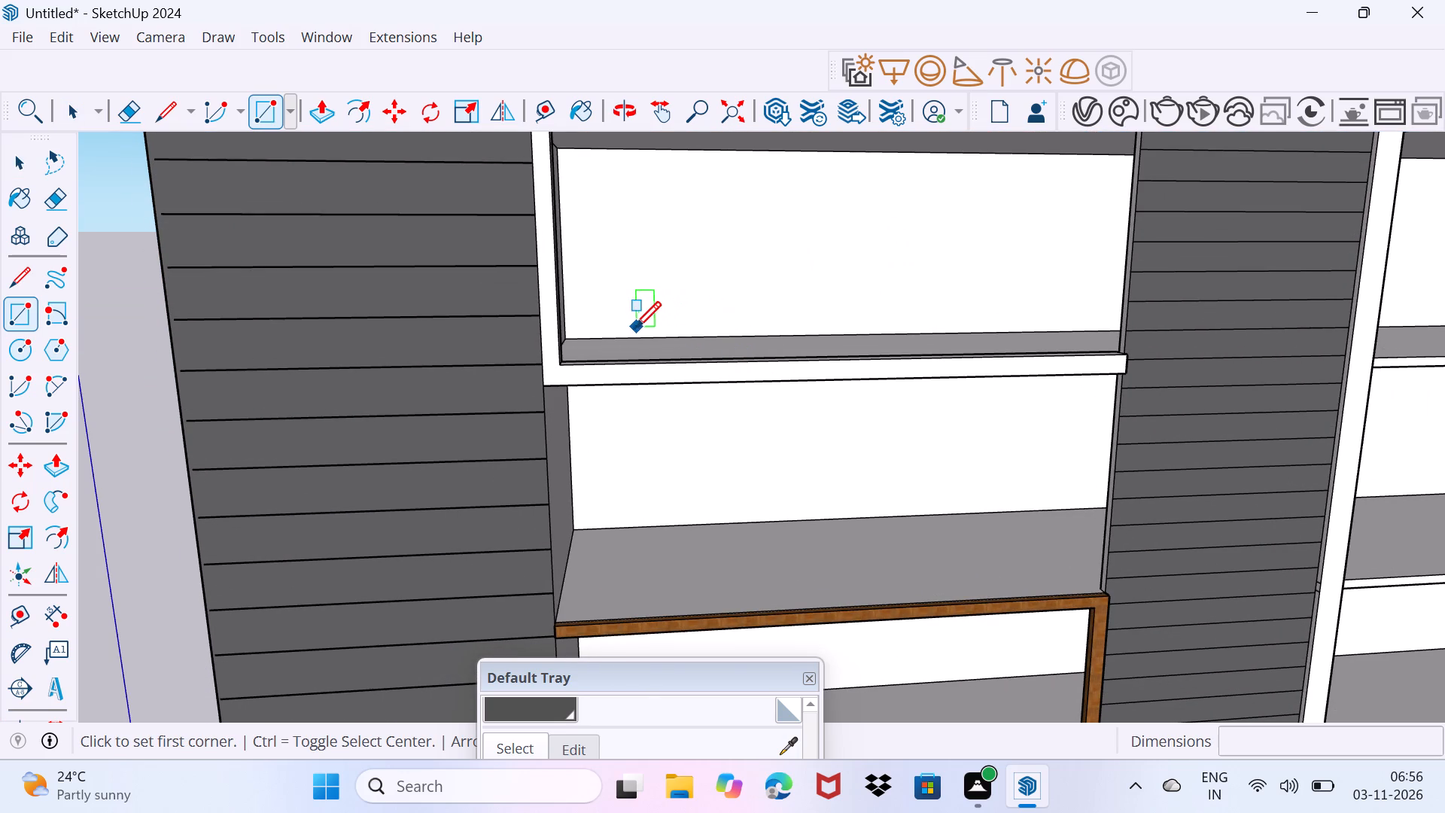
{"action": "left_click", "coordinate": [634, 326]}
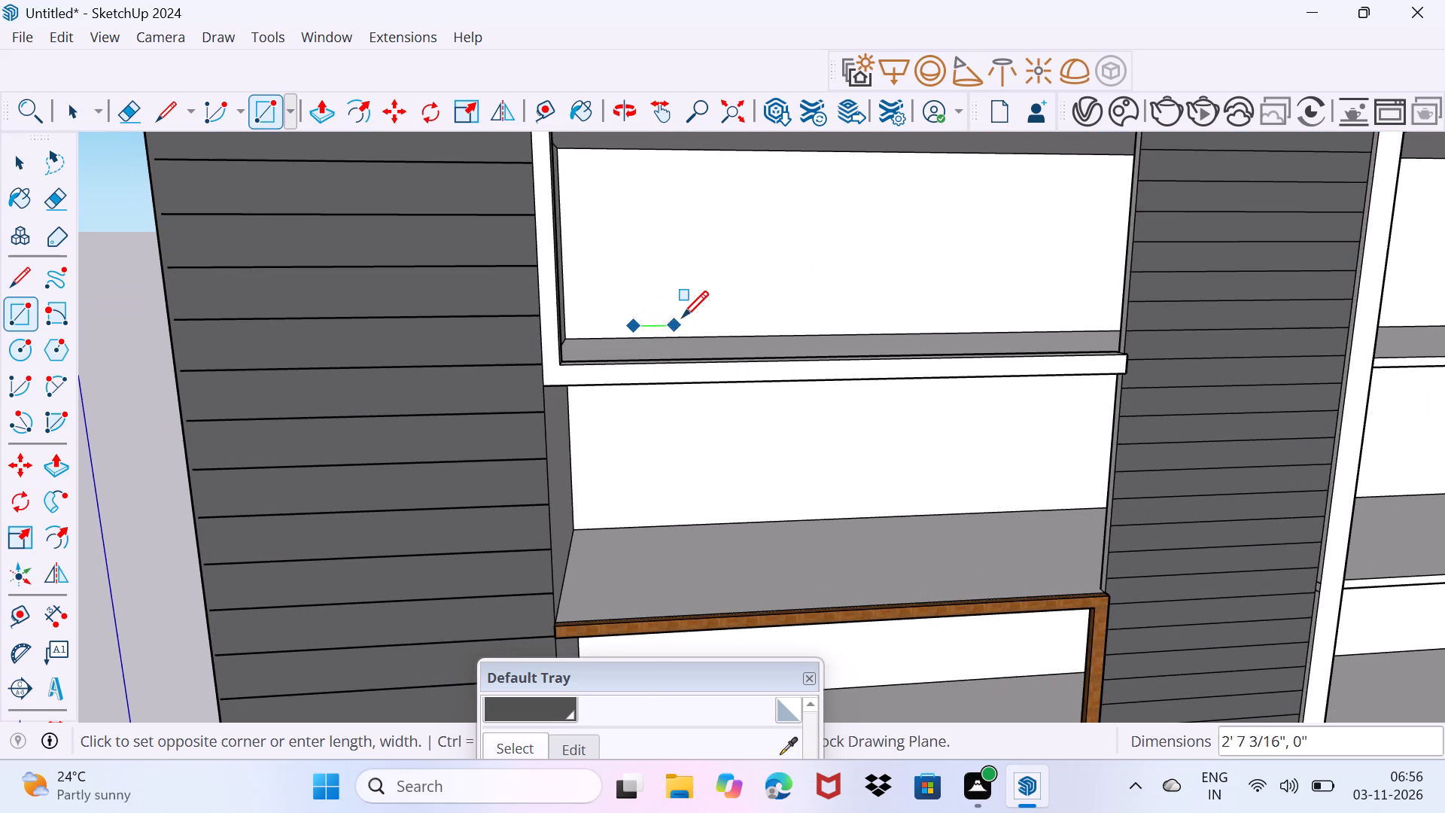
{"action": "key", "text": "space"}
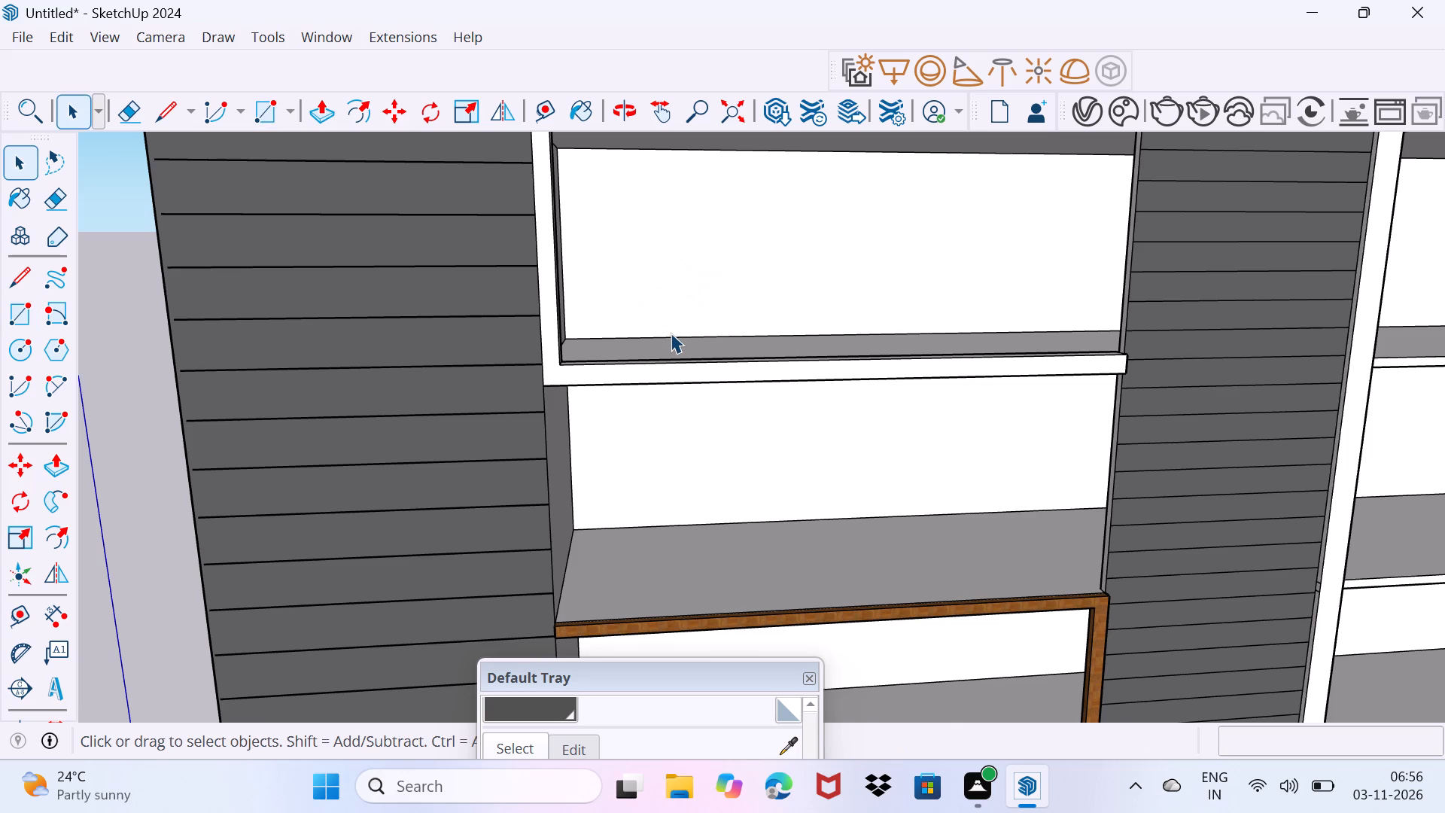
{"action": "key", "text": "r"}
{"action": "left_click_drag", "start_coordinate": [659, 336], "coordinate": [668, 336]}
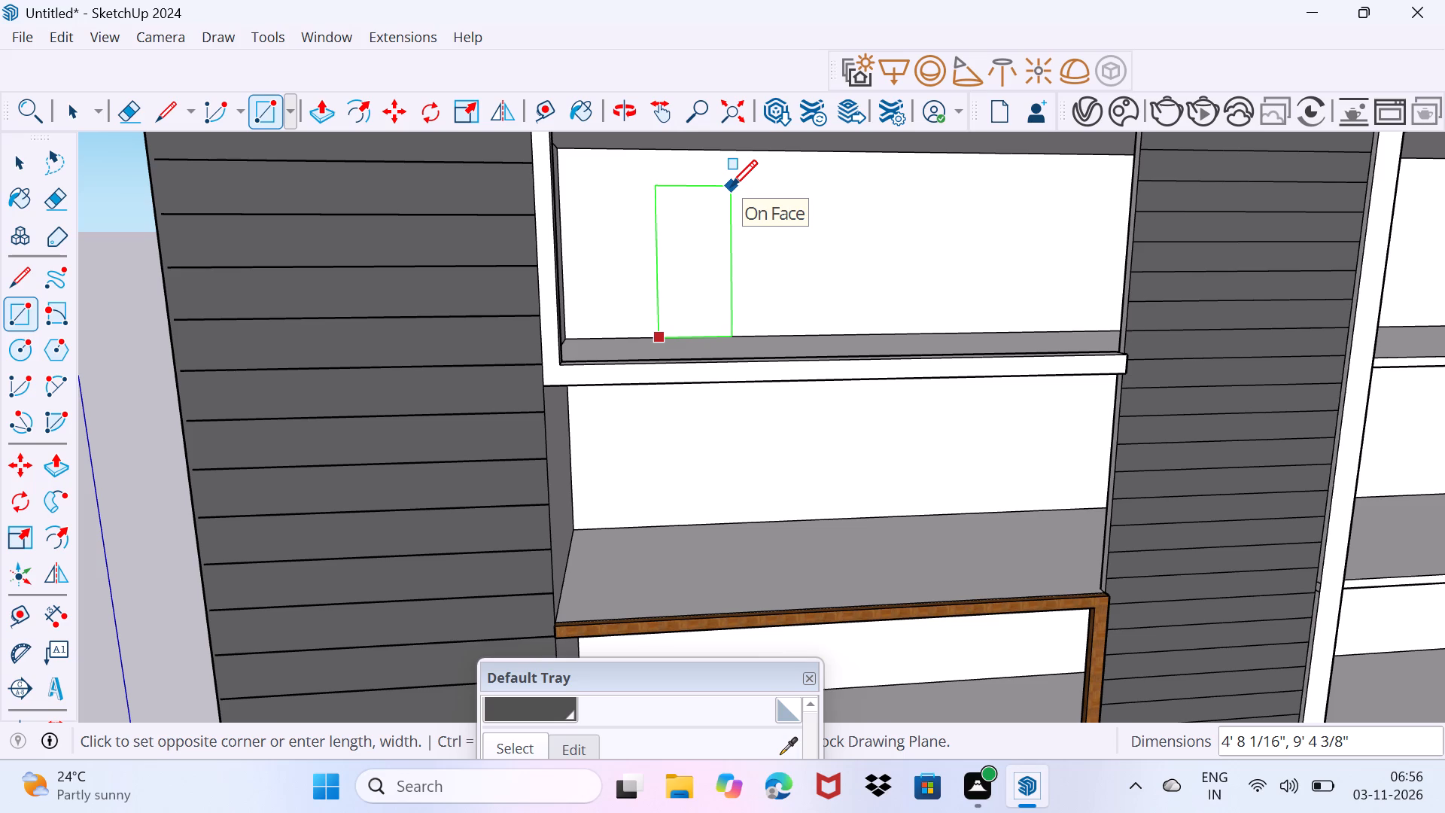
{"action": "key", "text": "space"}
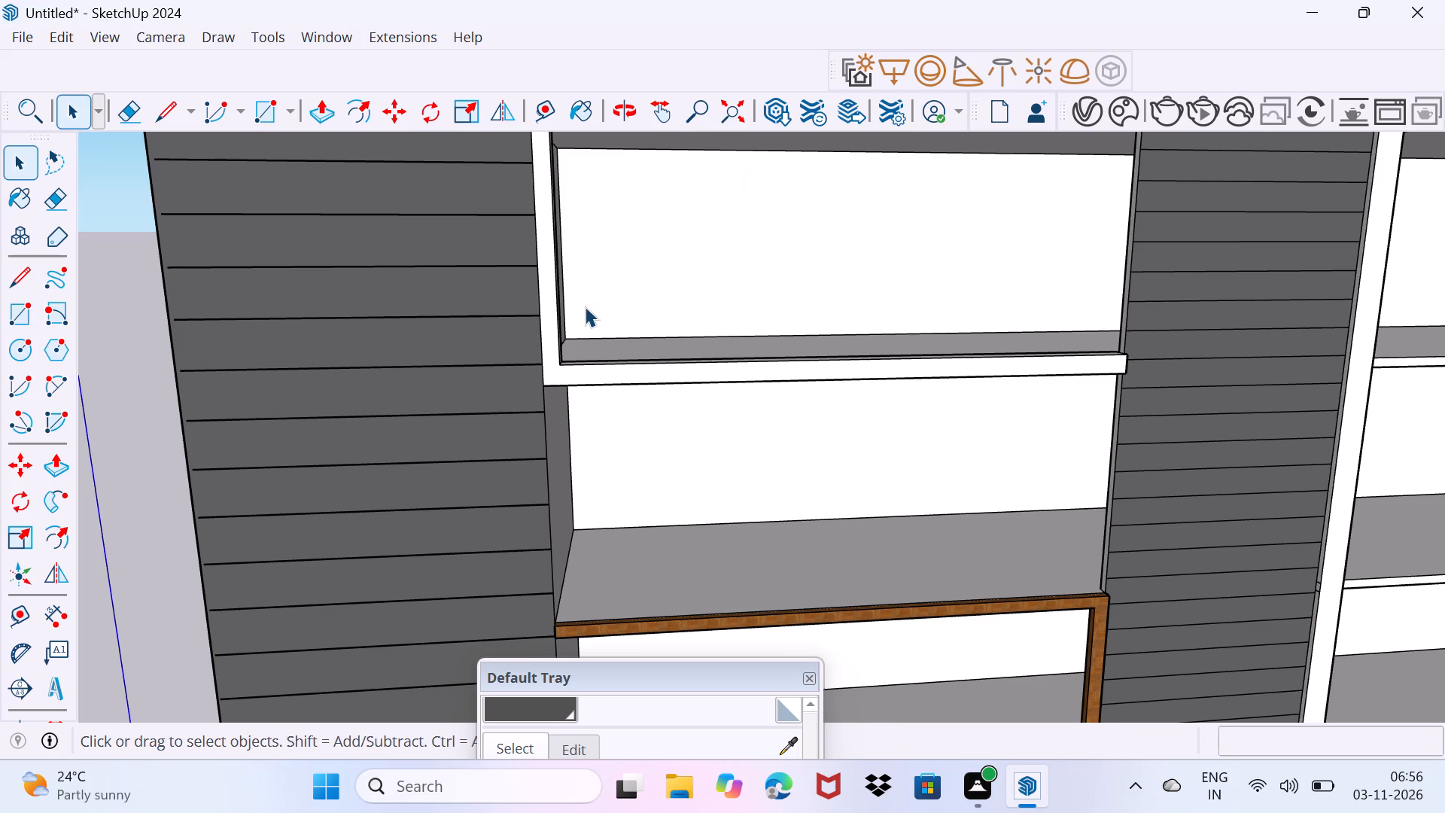
Draw a door outline about 5' 6 1/2" by 8' 11 5/8" on the top balcony's back wall, standing on the floor near the corner block.
{"action": "key", "text": "r"}
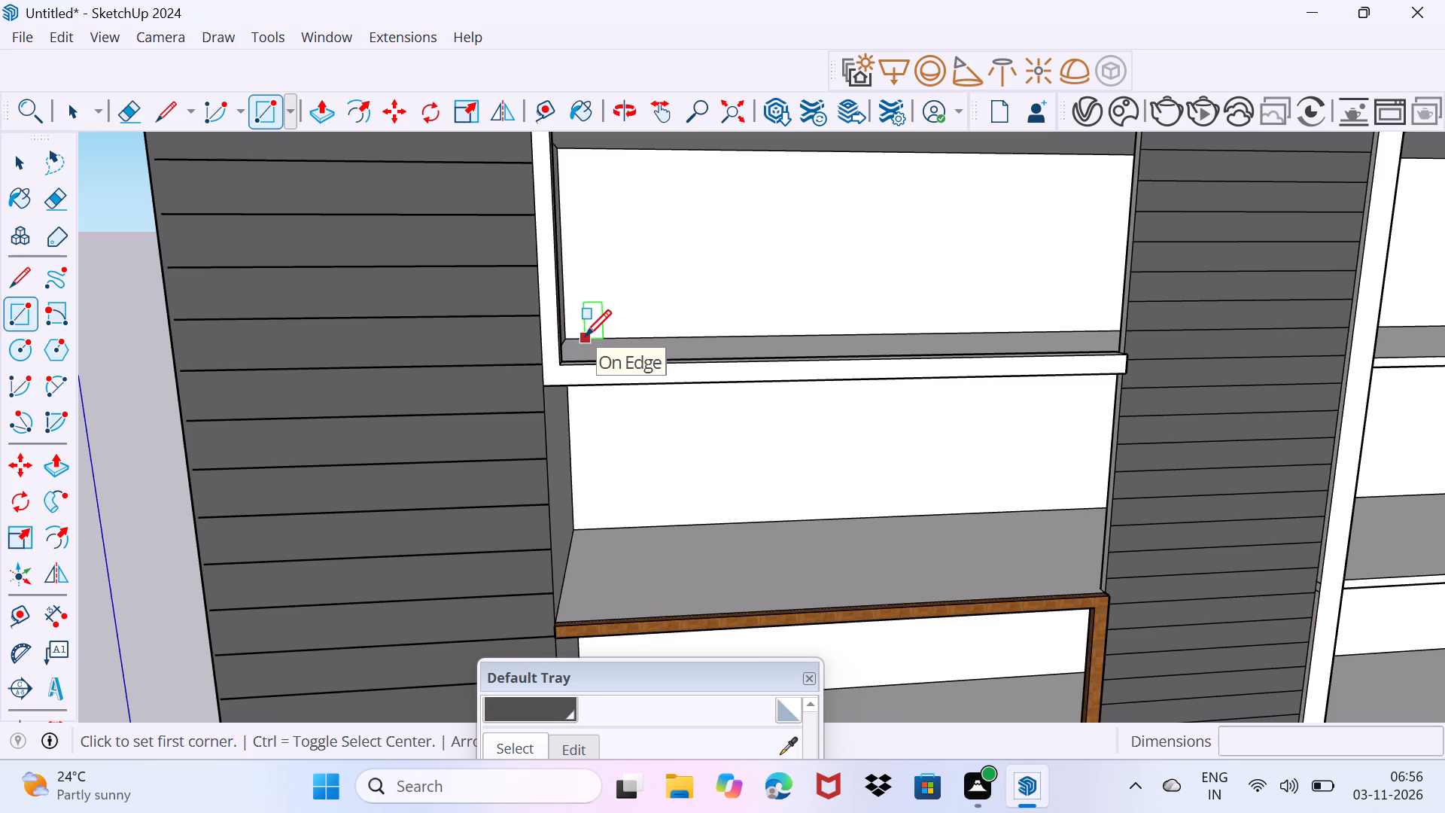
{"action": "left_click_drag", "start_coordinate": [585, 336], "coordinate": [592, 336]}
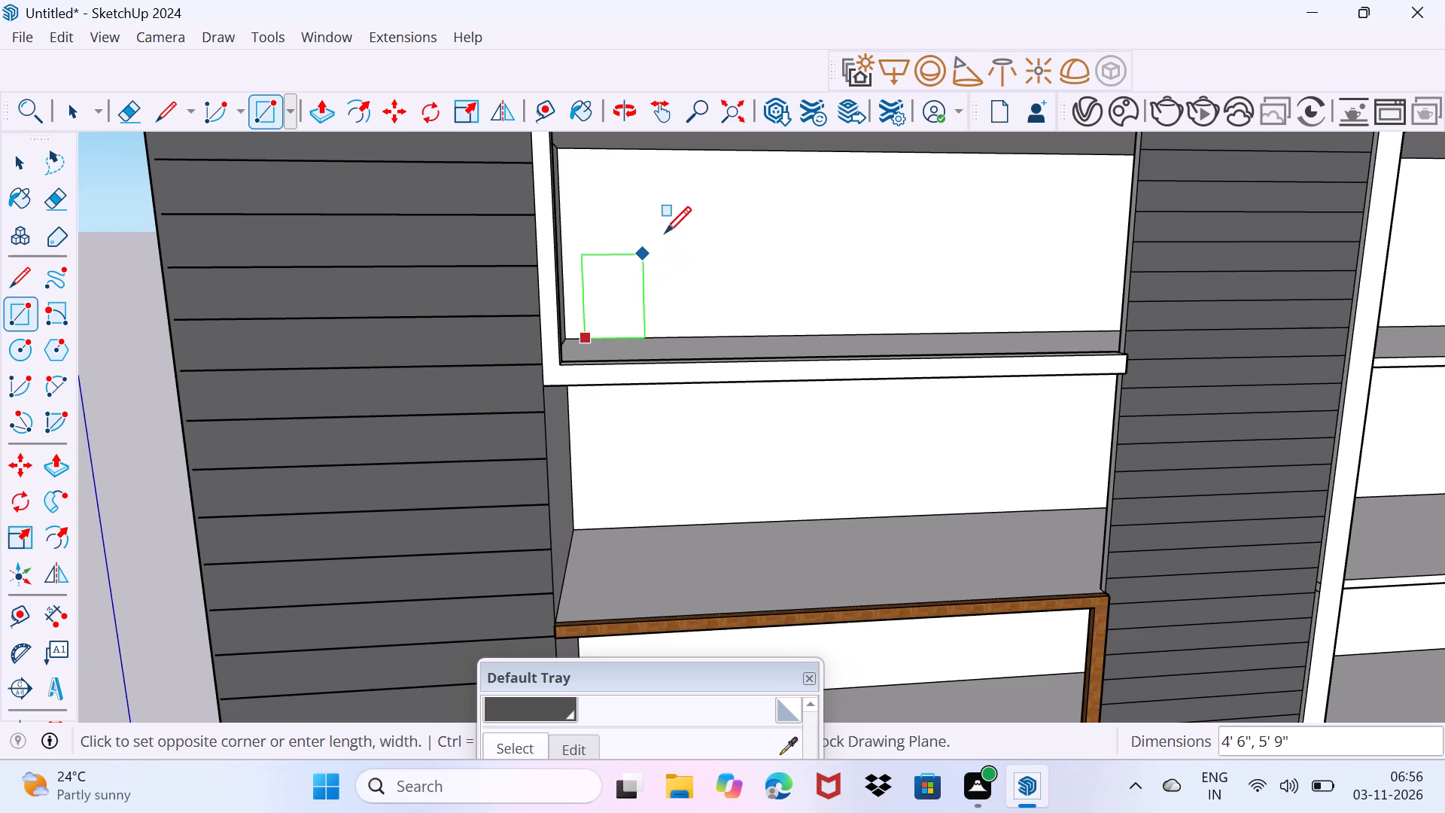
{"action": "left_click", "coordinate": [671, 194]}
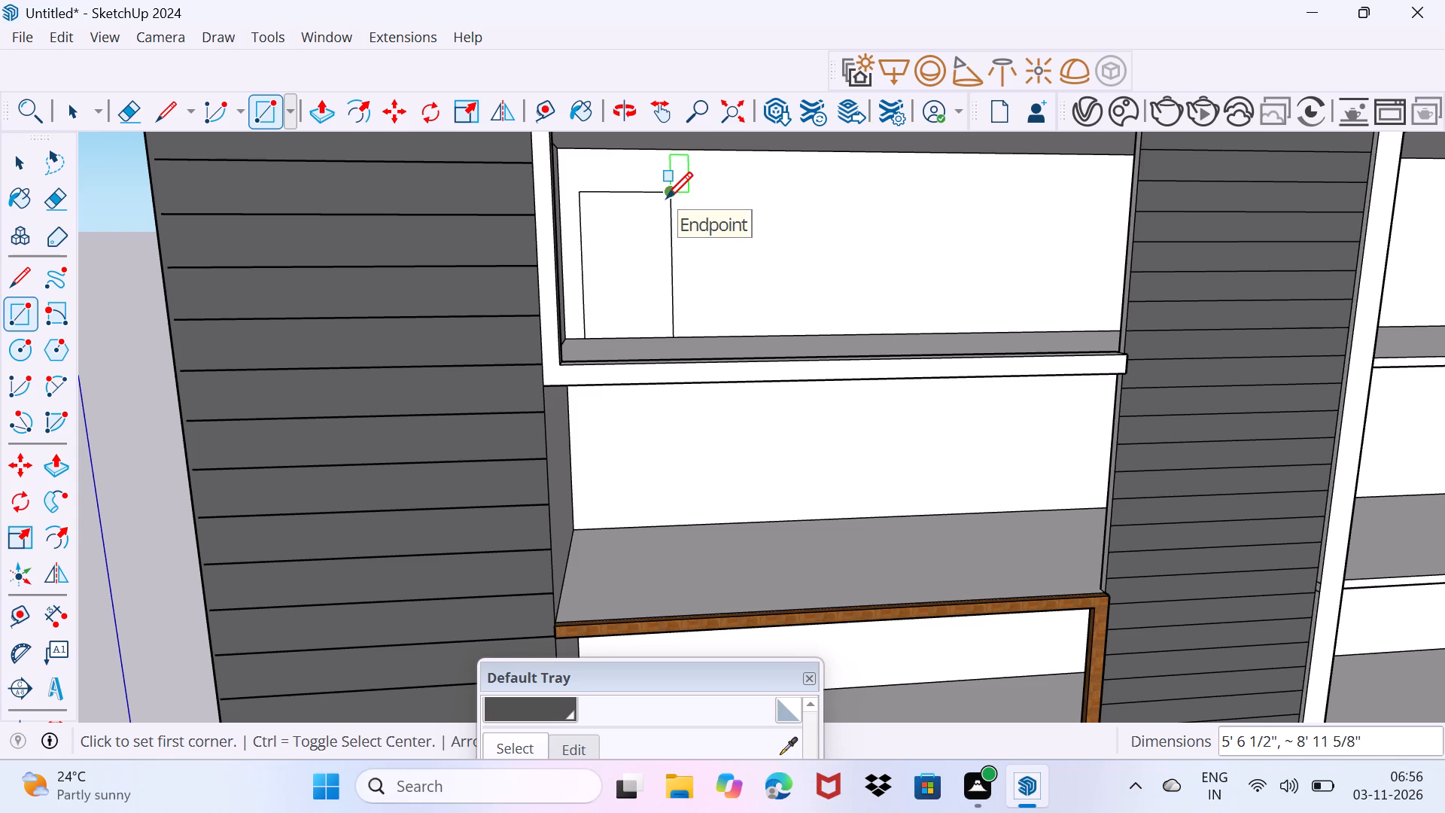
Push/Pull the inner side face of the top balcony's white frame, beside the corner block, about 3' 3 7/8" into the opening.
{"action": "scroll", "coordinate": [553, 286], "scroll_direction": "up", "scroll_amount": 2}
{"action": "middle_click_drag", "start_coordinate": [570, 294], "coordinate": [392, 300]}
{"action": "key", "text": "space"}
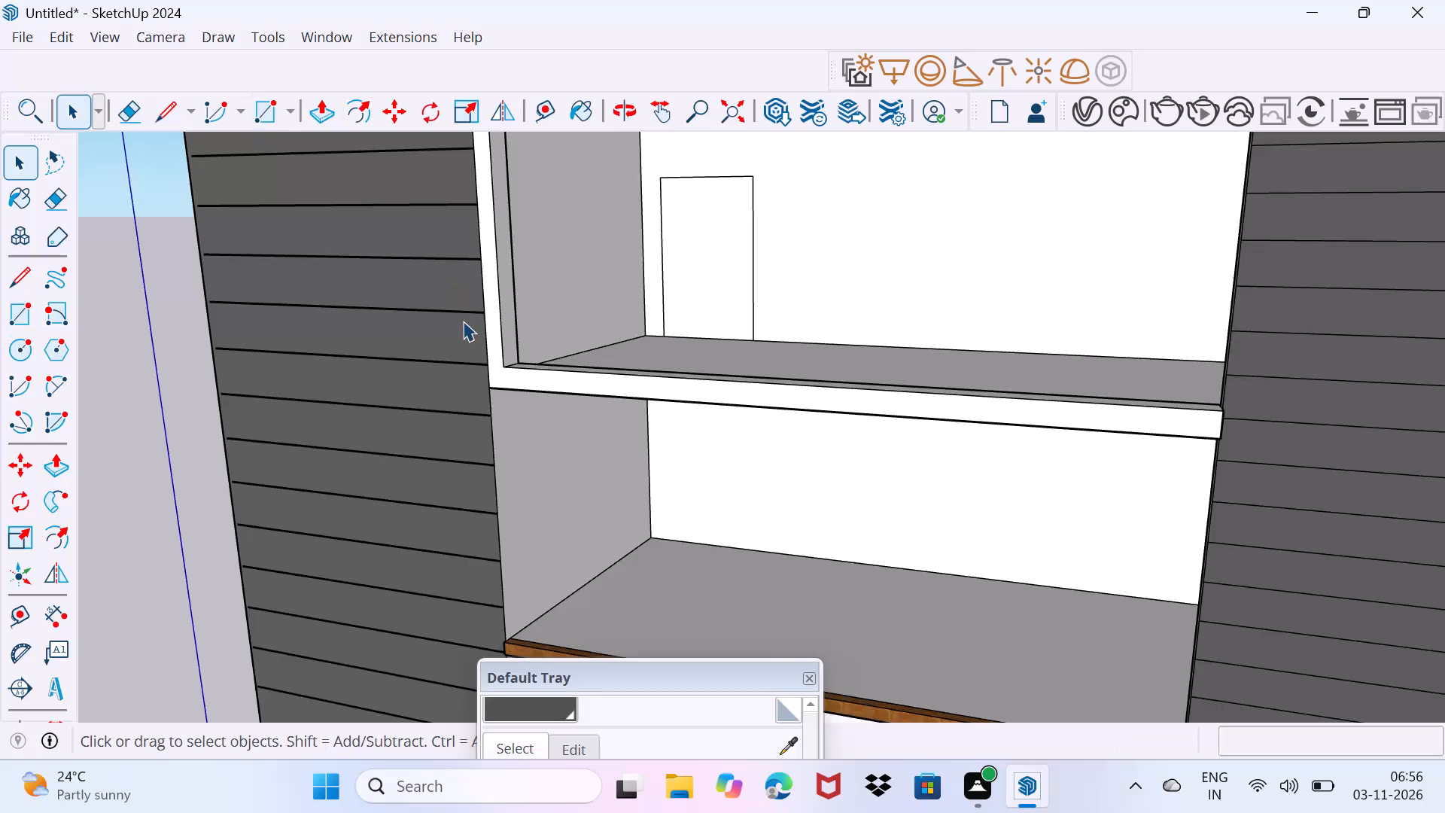
{"action": "left_click", "coordinate": [503, 311]}
{"action": "left_click", "coordinate": [504, 311]}
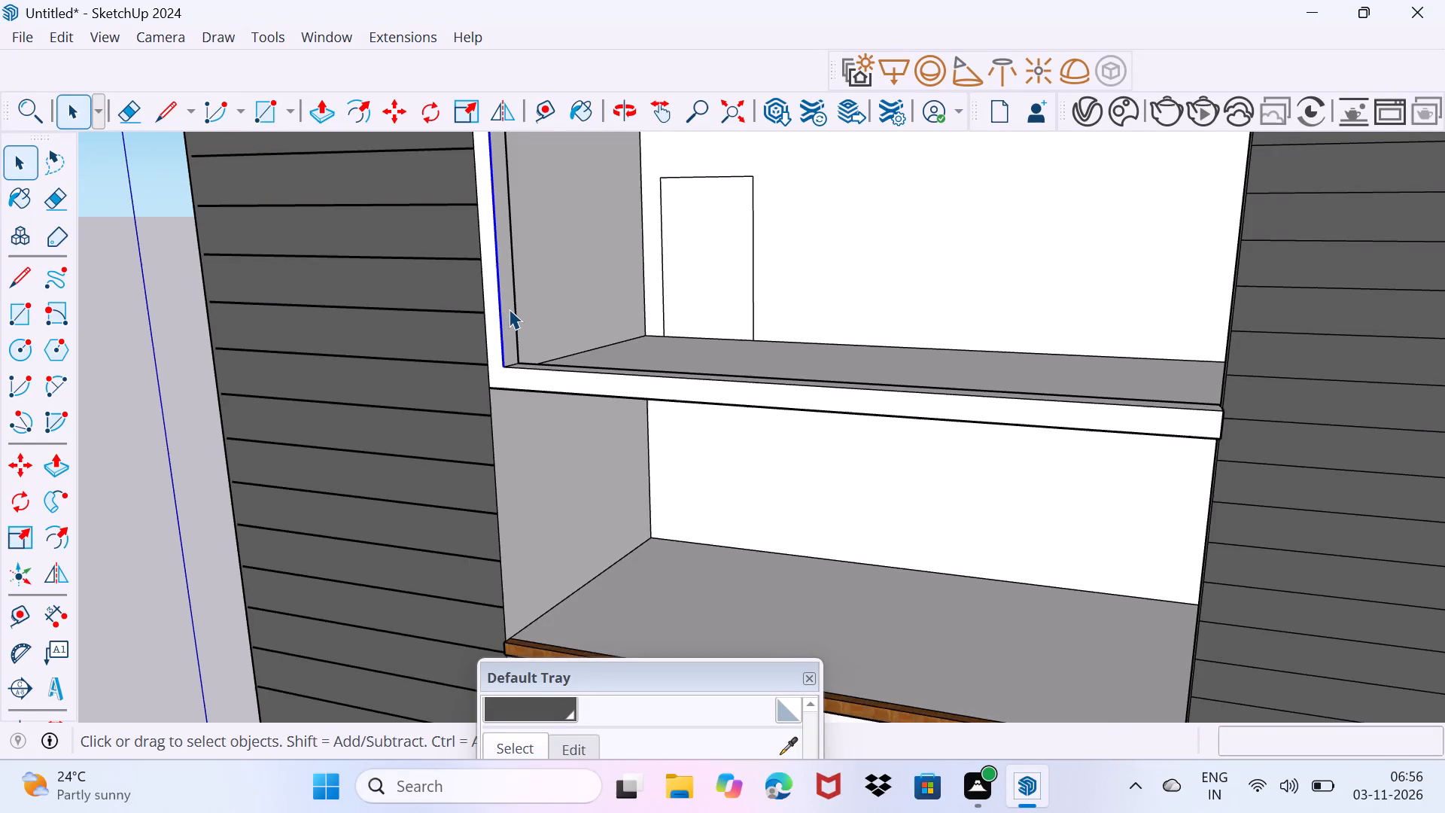
{"action": "left_click", "coordinate": [509, 309]}
{"action": "key", "text": "p"}
{"action": "left_click", "coordinate": [509, 309]}
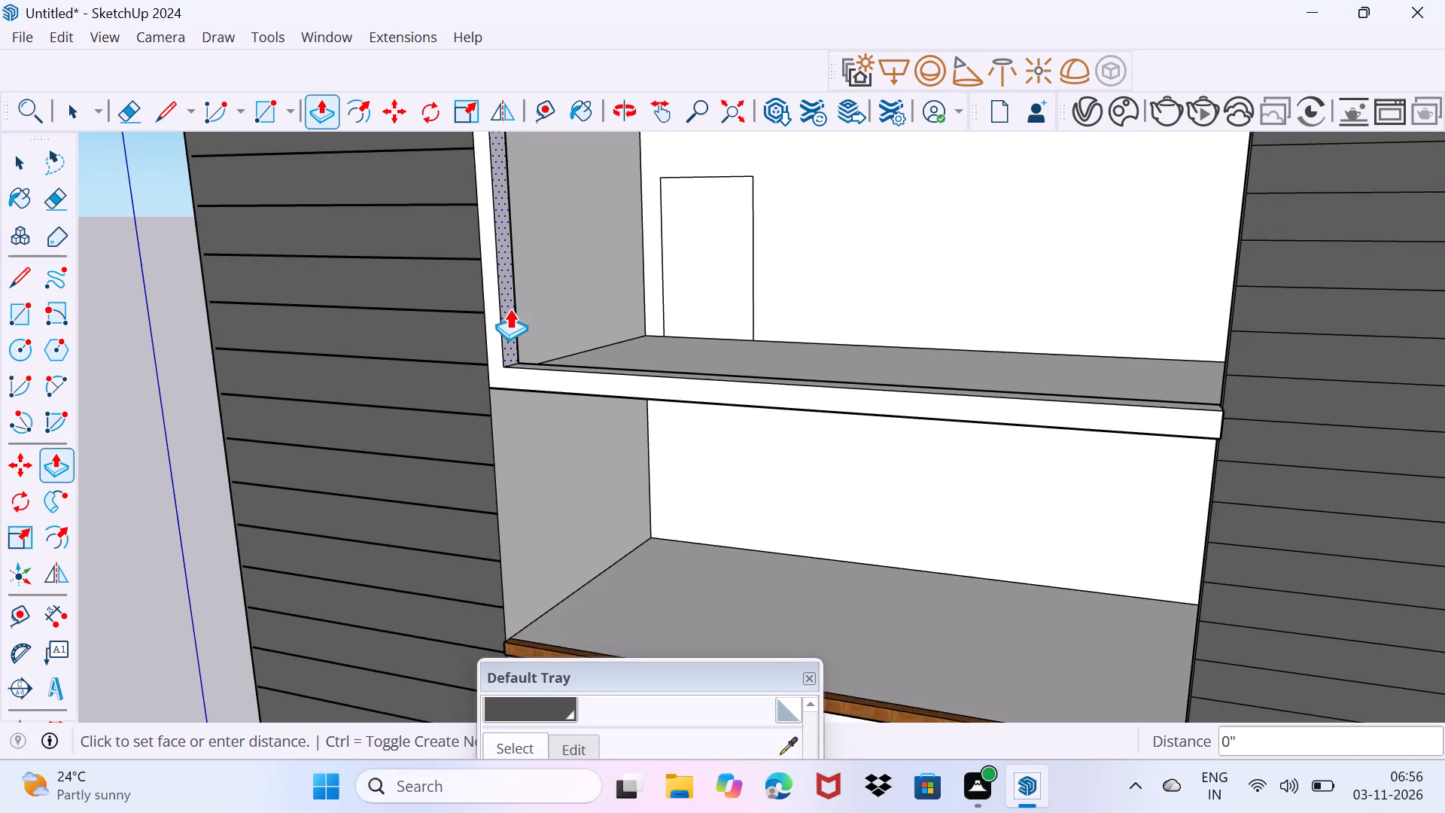
{"action": "left_click", "coordinate": [575, 328]}
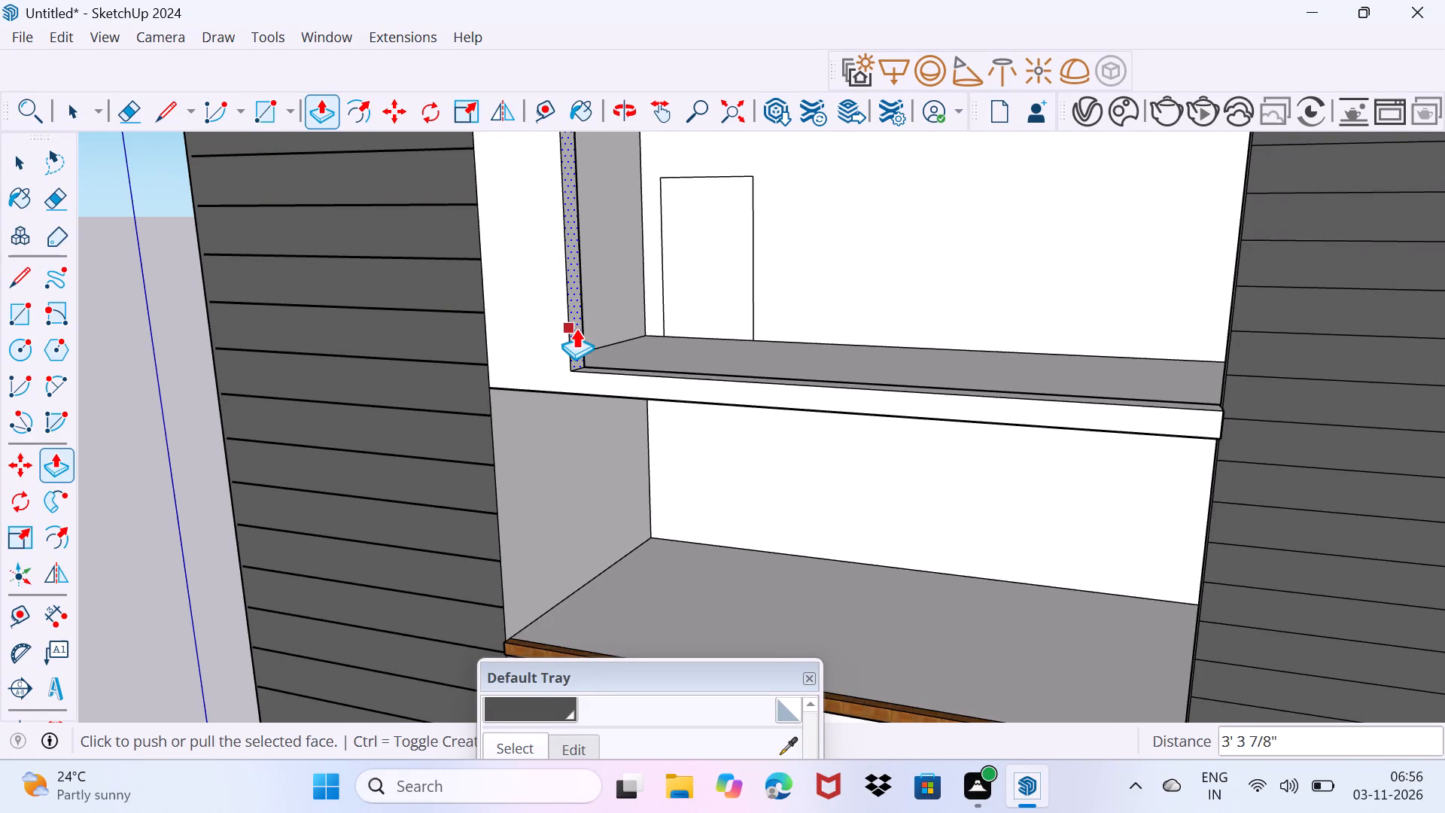
{"action": "key", "text": "space"}
Select the door outline's four edges and copy them along the top balcony's floor edge, away from the corner block.
{"action": "left_click_drag", "start_coordinate": [652, 311], "coordinate": [686, 283]}
{"action": "middle_click_drag", "start_coordinate": [706, 248], "coordinate": [766, 247]}
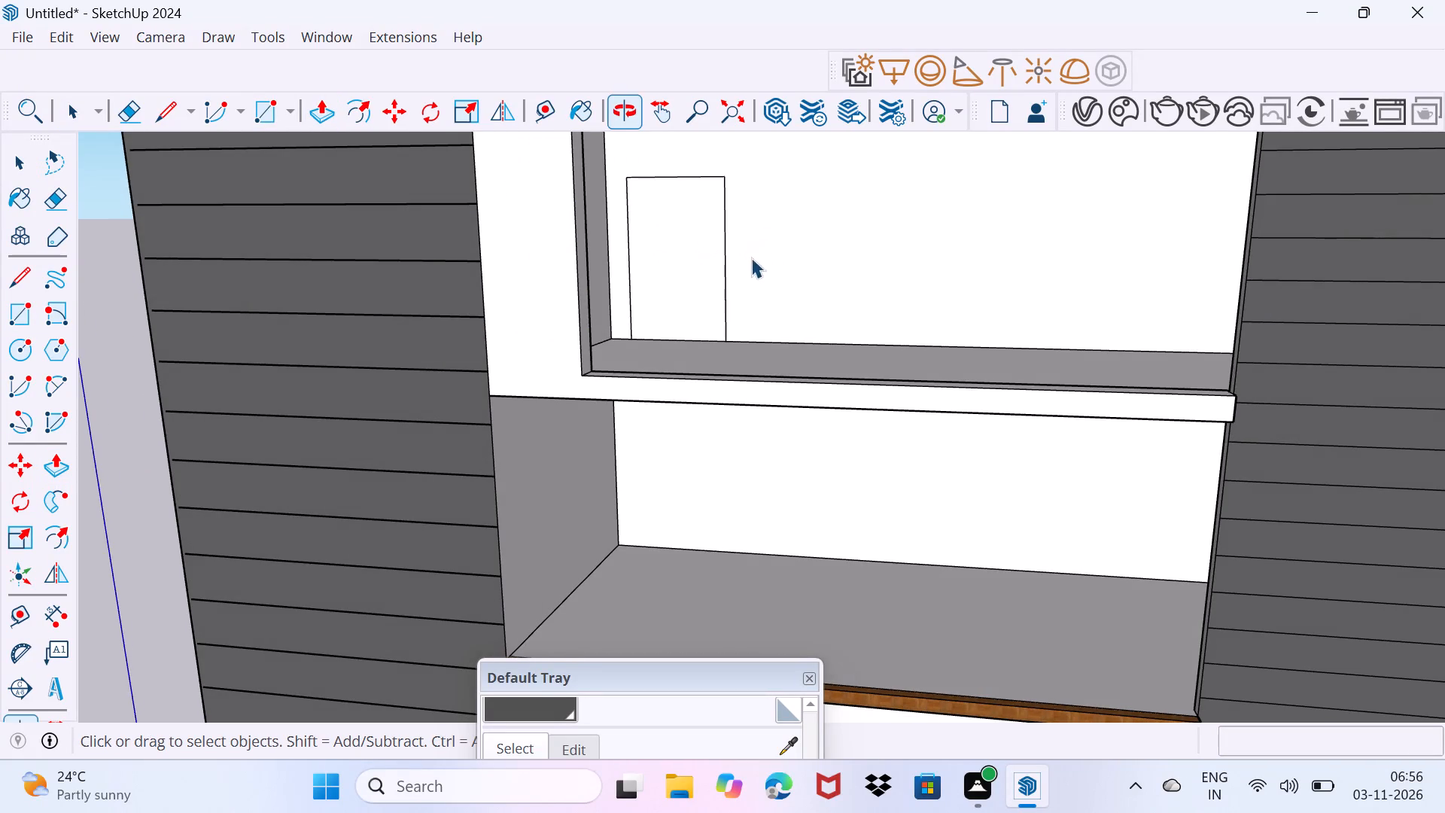
{"action": "left_click", "coordinate": [634, 299]}
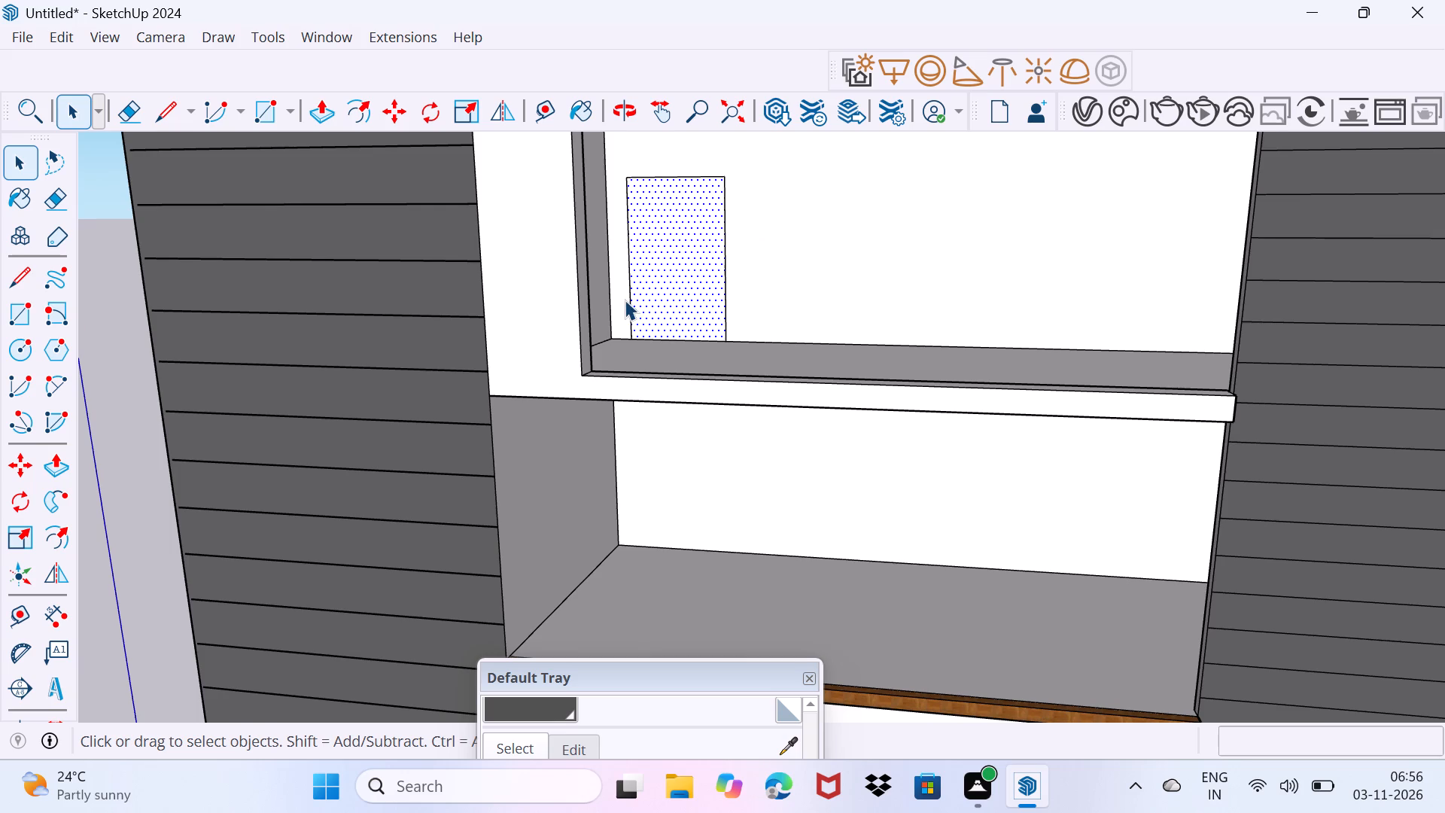
{"action": "left_click", "coordinate": [640, 288], "text": "ctrl+shift"}
{"action": "left_click", "coordinate": [630, 312], "text": "ctrl+shift"}
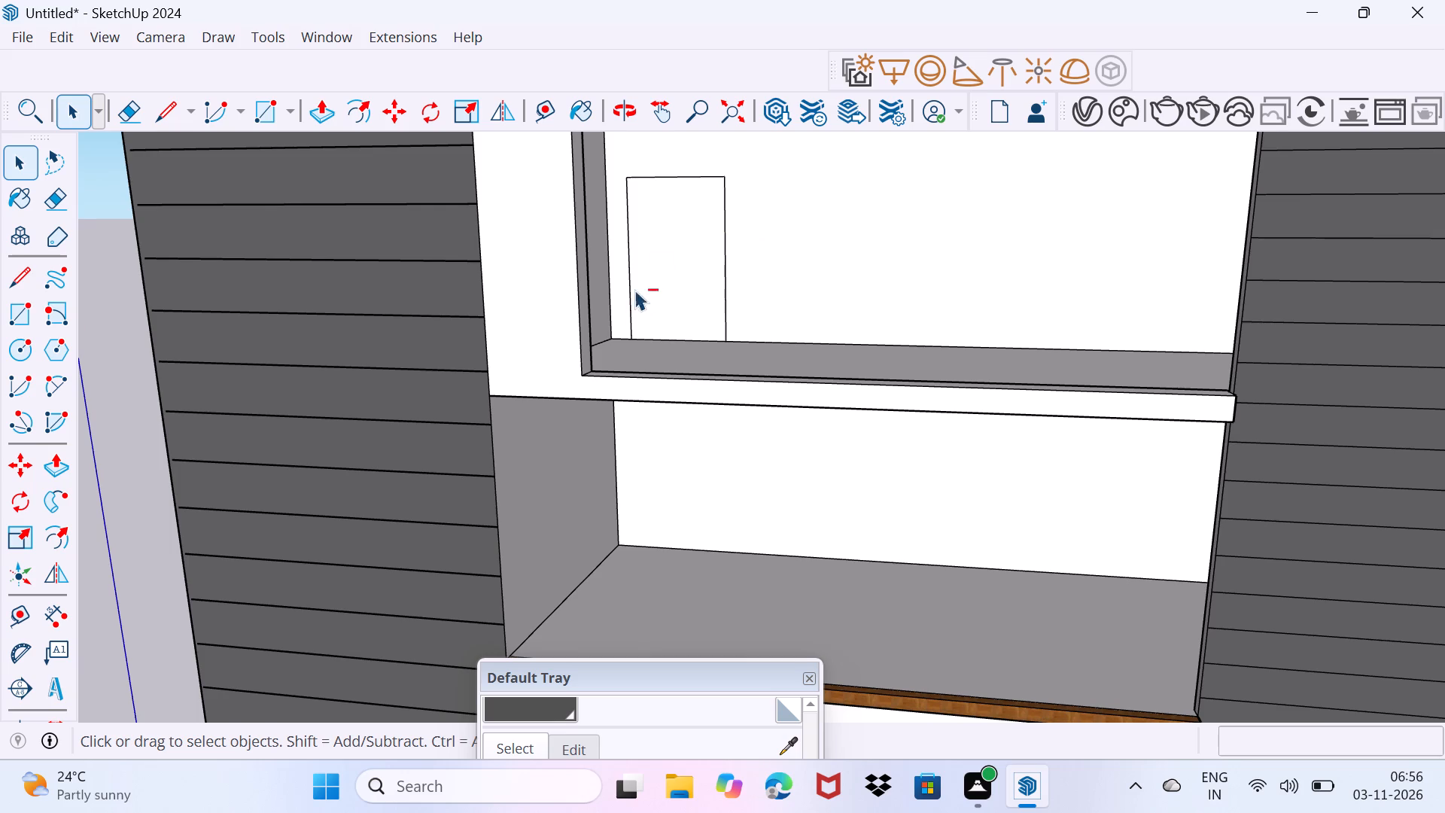
{"action": "left_click", "coordinate": [631, 299], "text": "ctrl"}
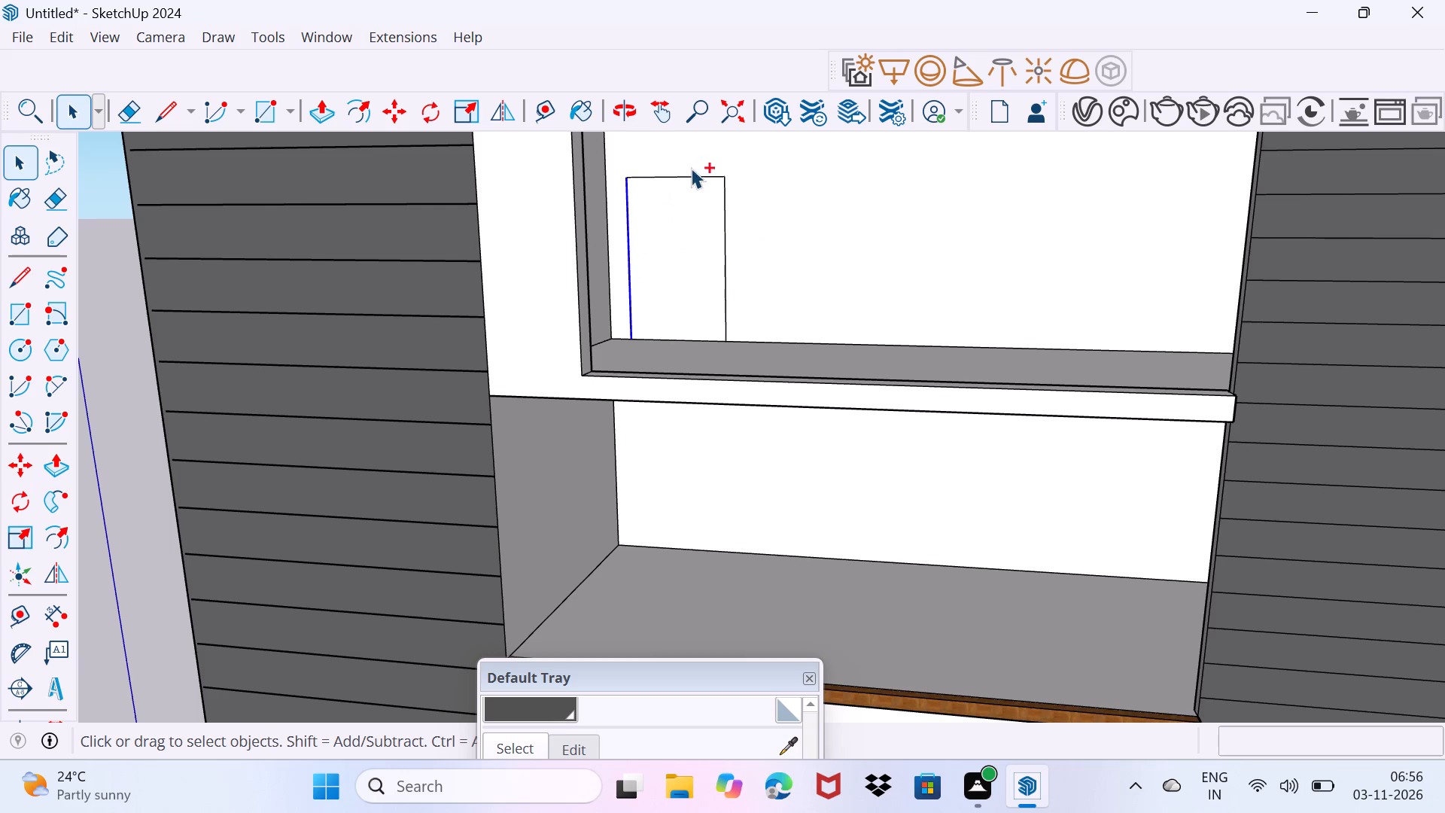
{"action": "left_click", "coordinate": [680, 175], "text": "ctrl"}
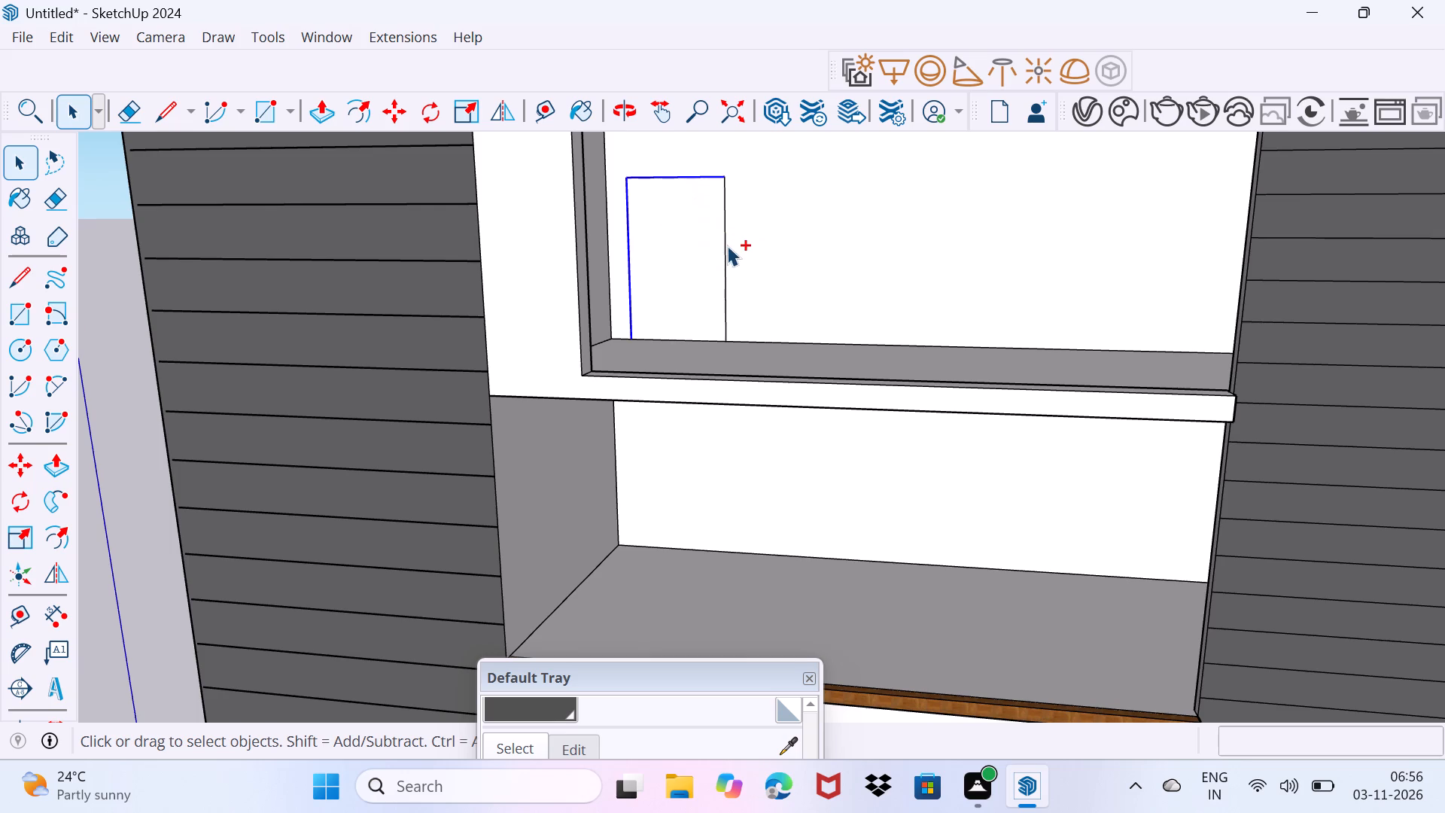
{"action": "left_click", "coordinate": [724, 249], "text": "ctrl"}
{"action": "scroll", "coordinate": [701, 349], "scroll_direction": "up", "scroll_amount": 3, "text": "ctrl"}
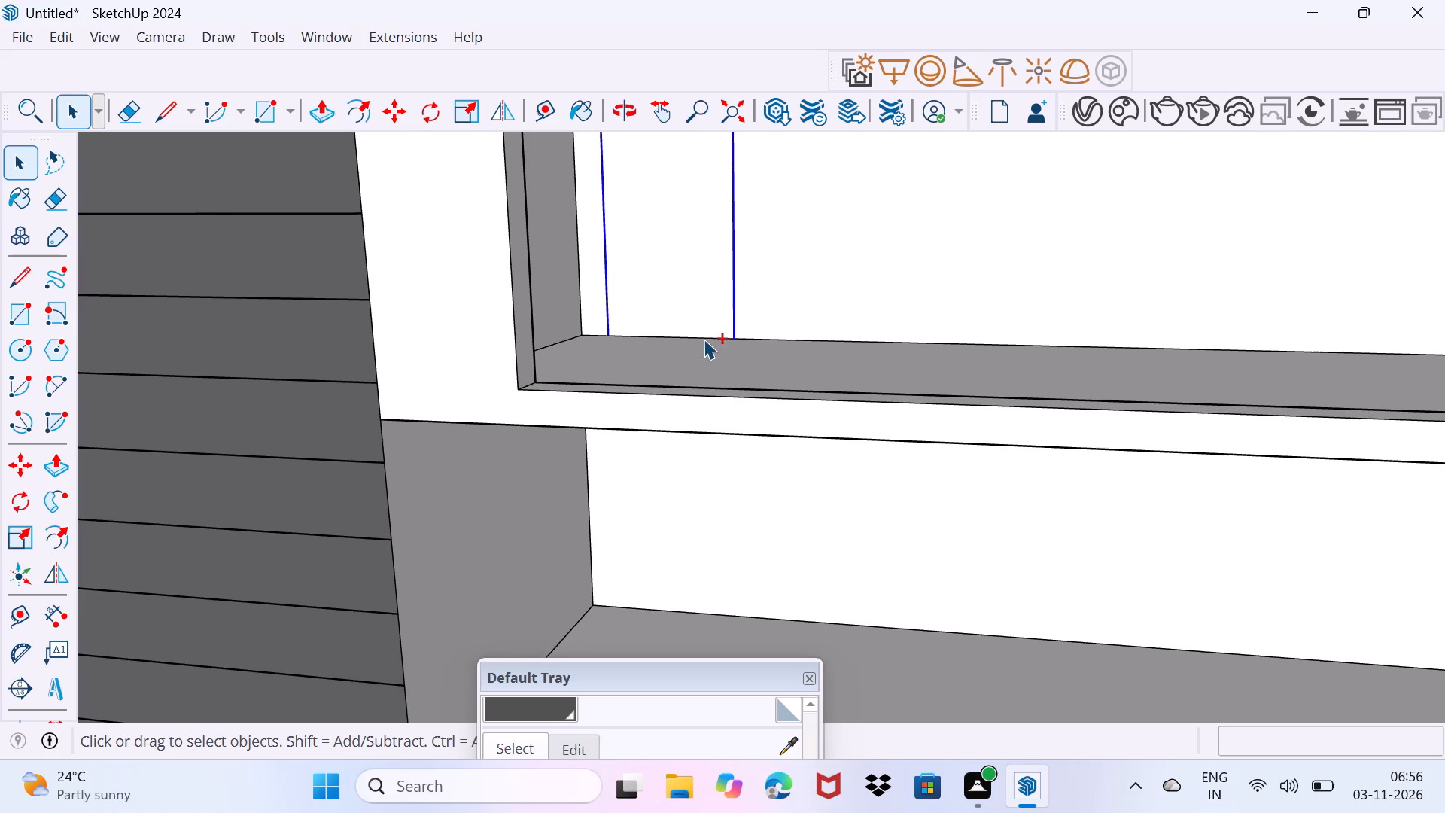
{"action": "left_click", "coordinate": [704, 339], "text": "ctrl"}
{"action": "scroll", "coordinate": [729, 339], "scroll_direction": "down", "scroll_amount": 1}
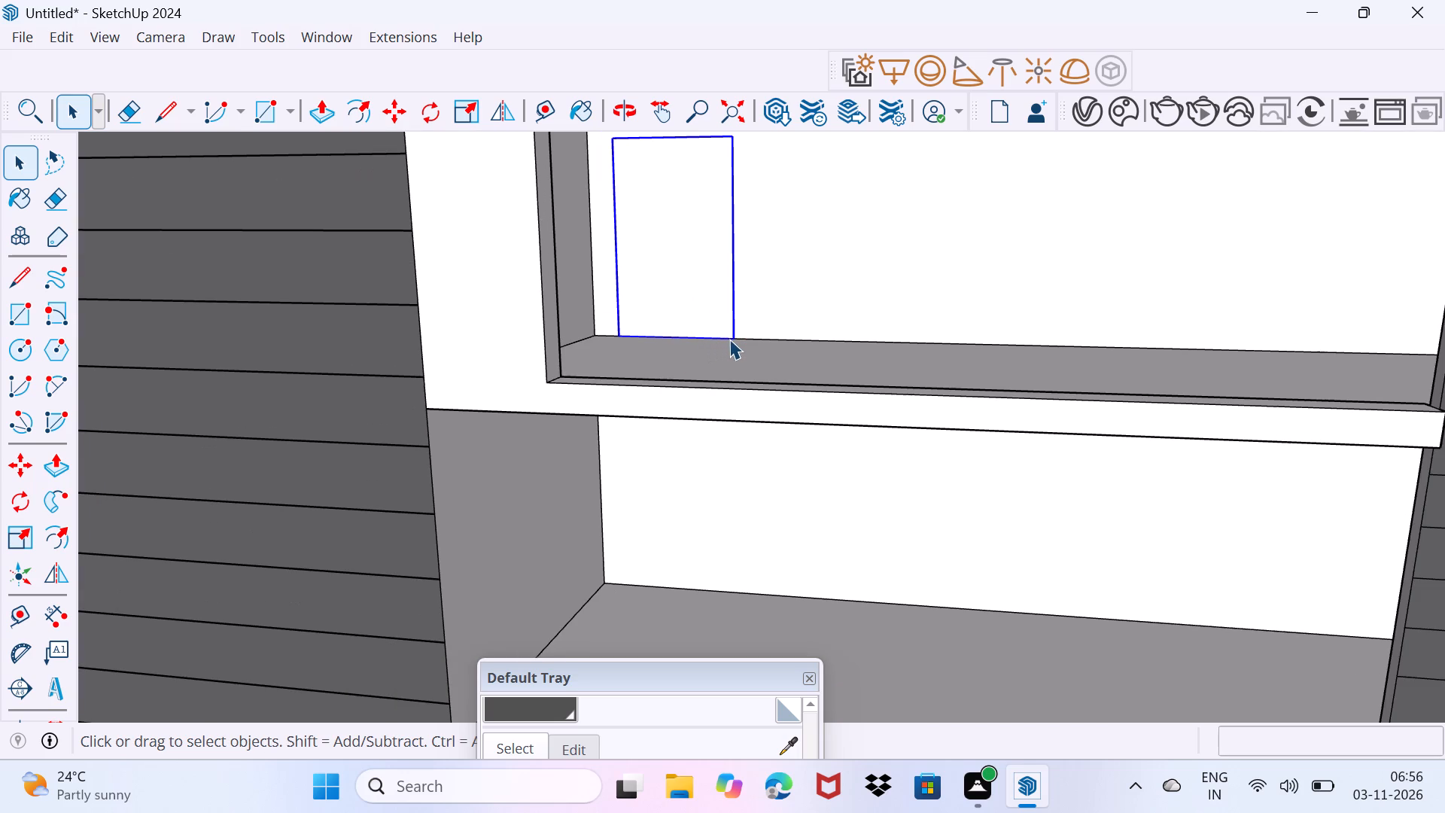
{"action": "key", "text": "m"}
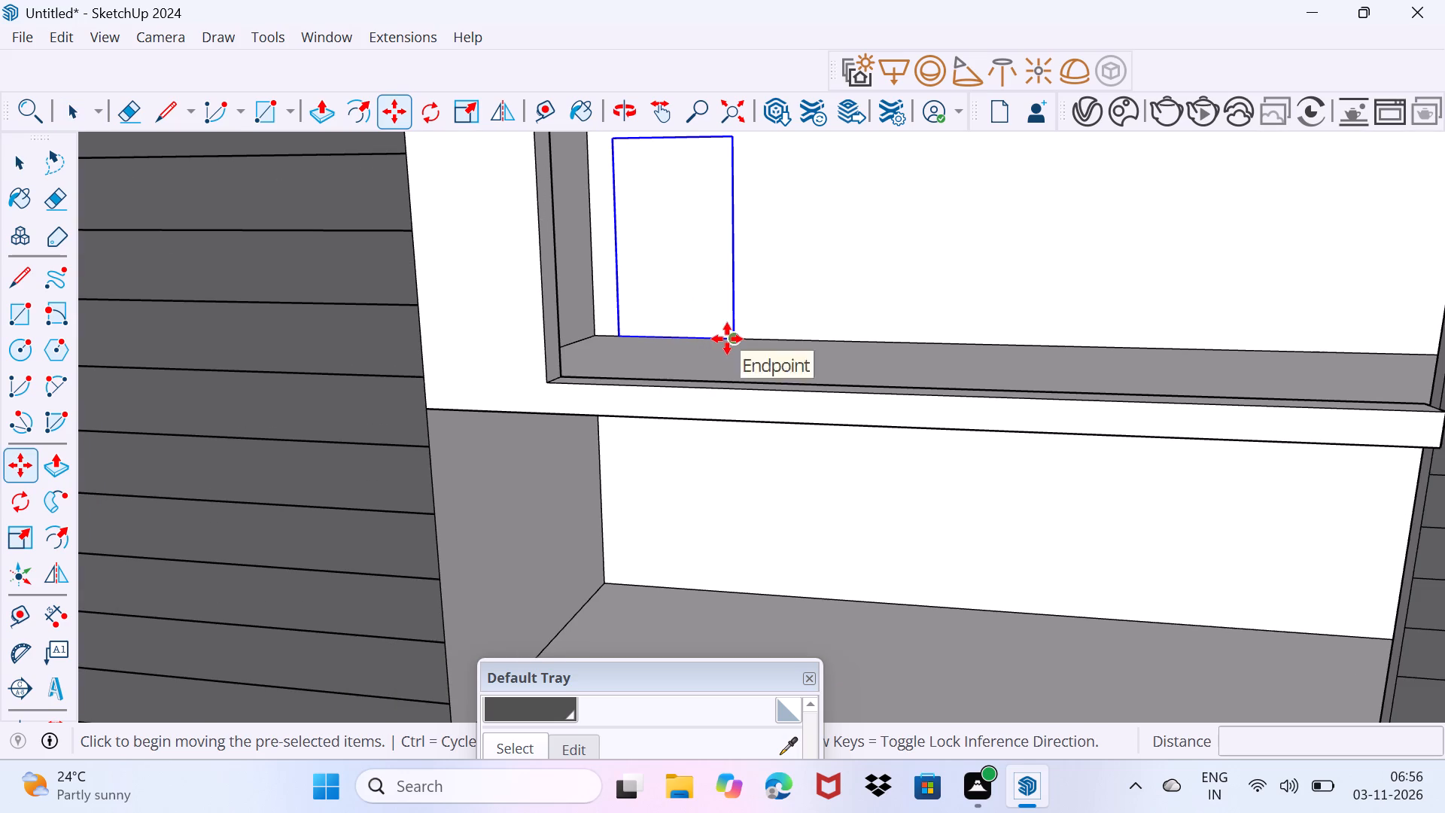
{"action": "left_click", "coordinate": [738, 343]}
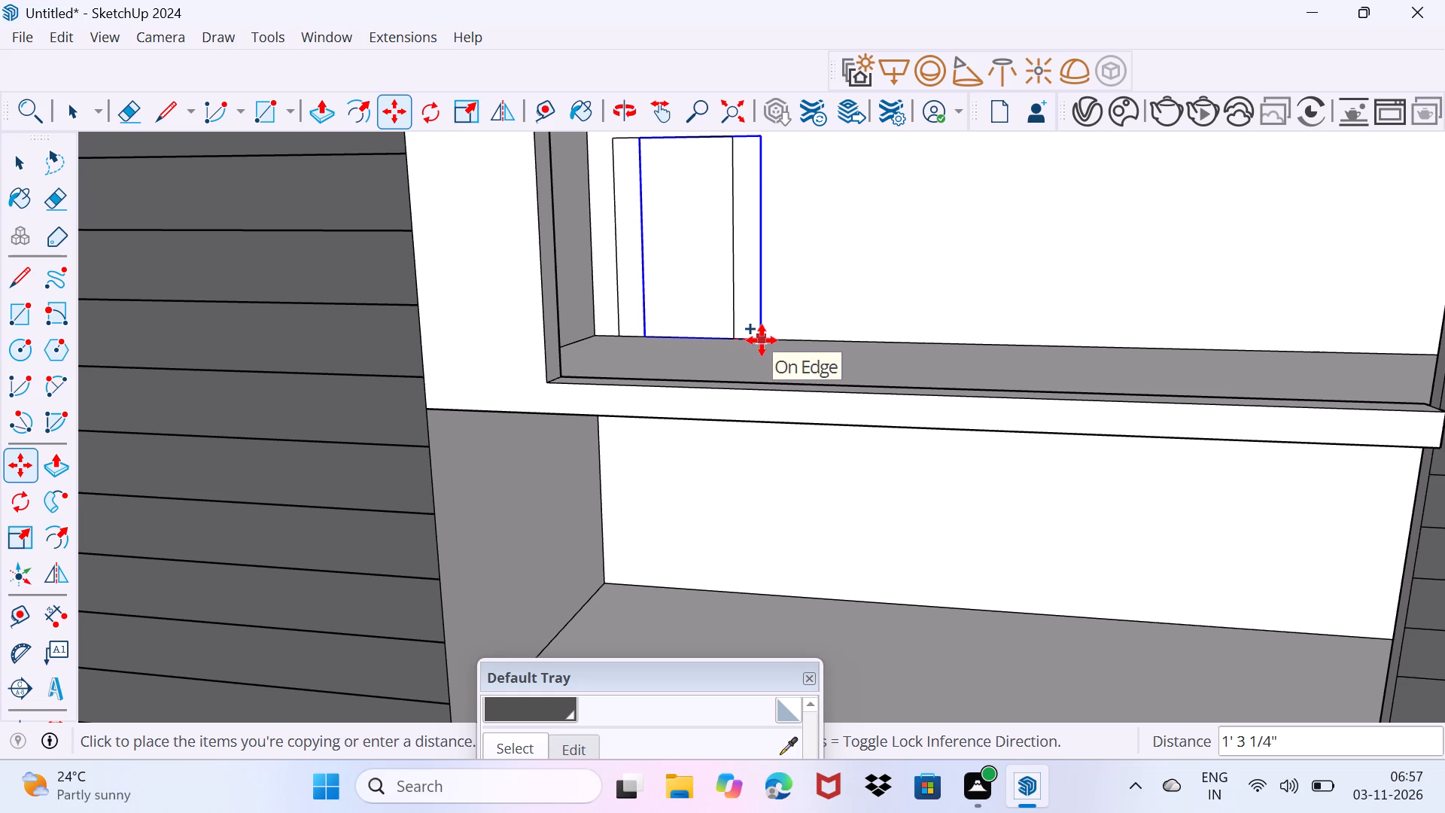
{"action": "left_click", "coordinate": [1040, 334]}
Copy the second door outline 12' 6" down to the middle balcony, and copy that one about 14' 7/16" along the floor toward the corner block.
{"action": "left_click", "coordinate": [1046, 347]}
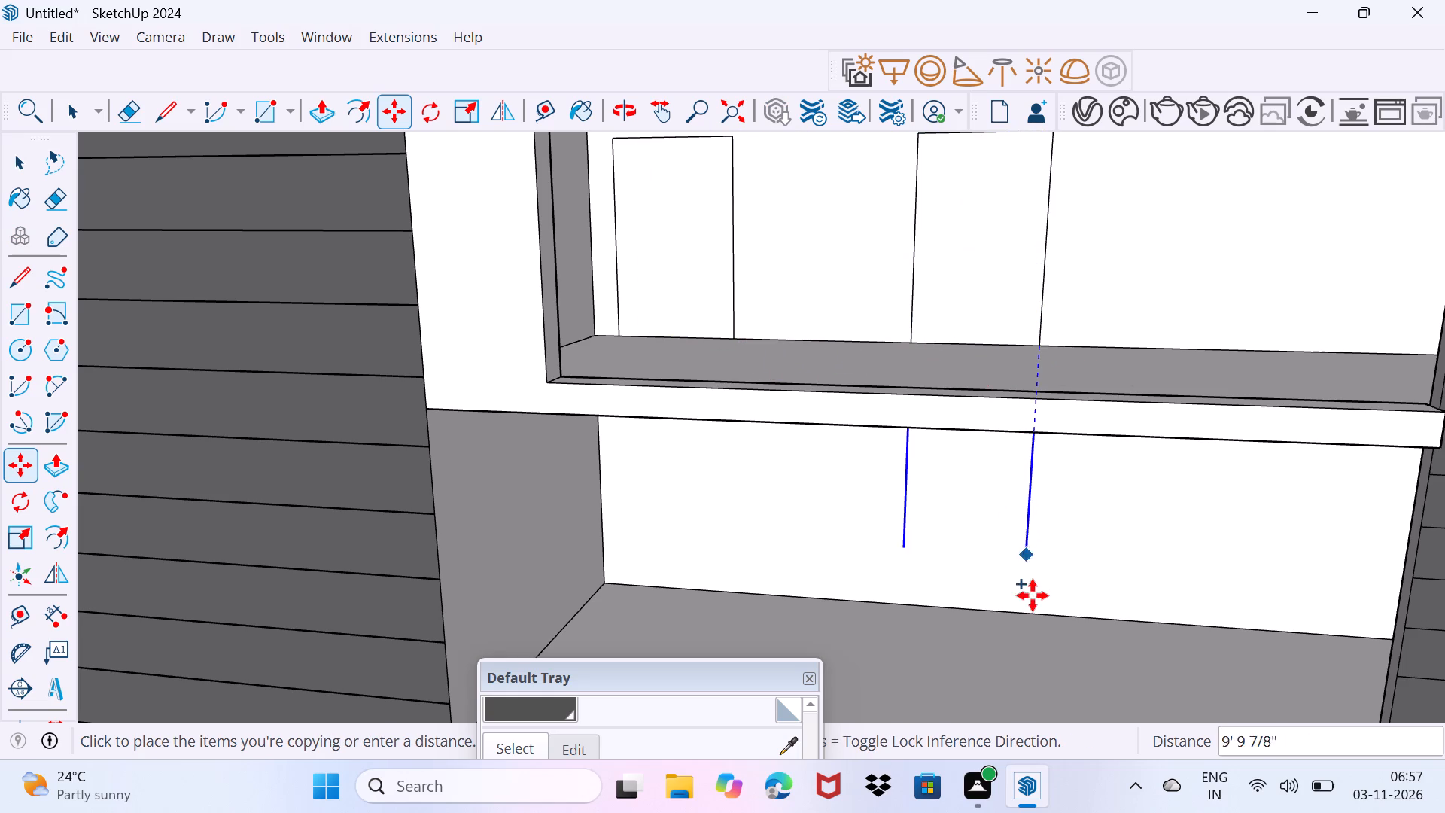
{"action": "middle_click_drag", "start_coordinate": [1032, 617], "coordinate": [1027, 550]}
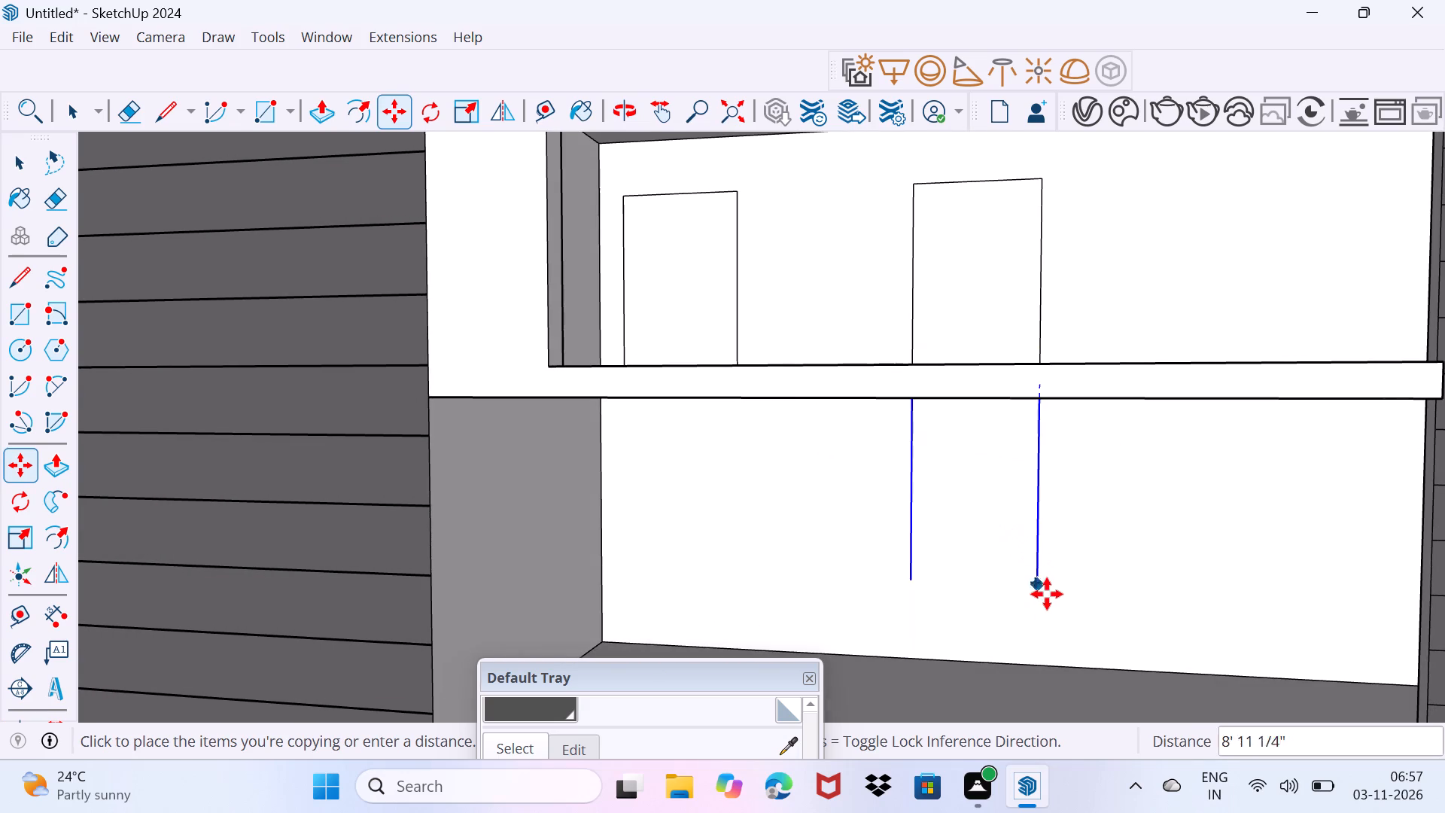
{"action": "left_click", "coordinate": [1047, 666]}
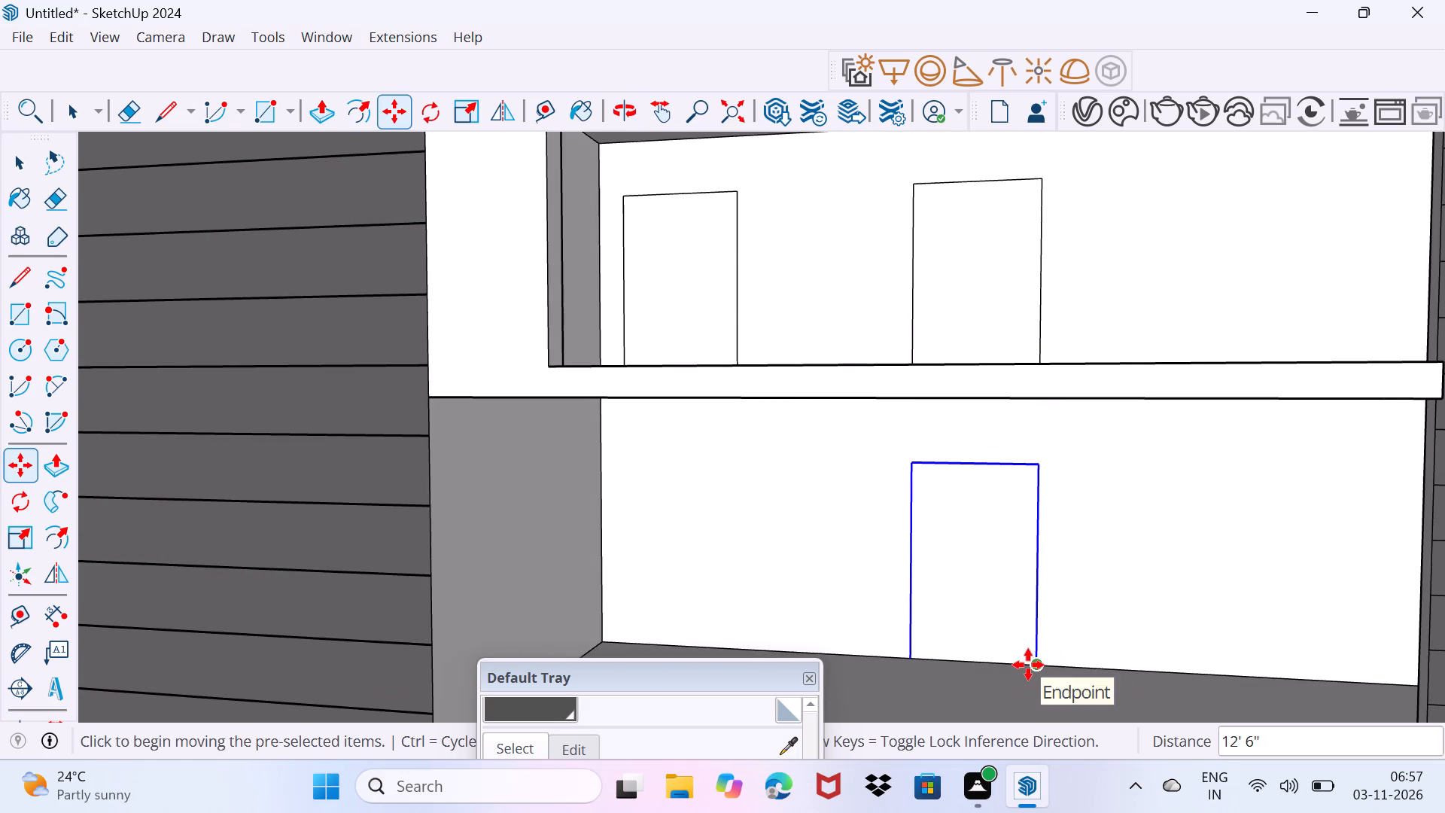
{"action": "middle_click_drag", "start_coordinate": [1033, 662], "coordinate": [1104, 572], "text": "shift"}
{"action": "left_click", "coordinate": [1106, 575]}
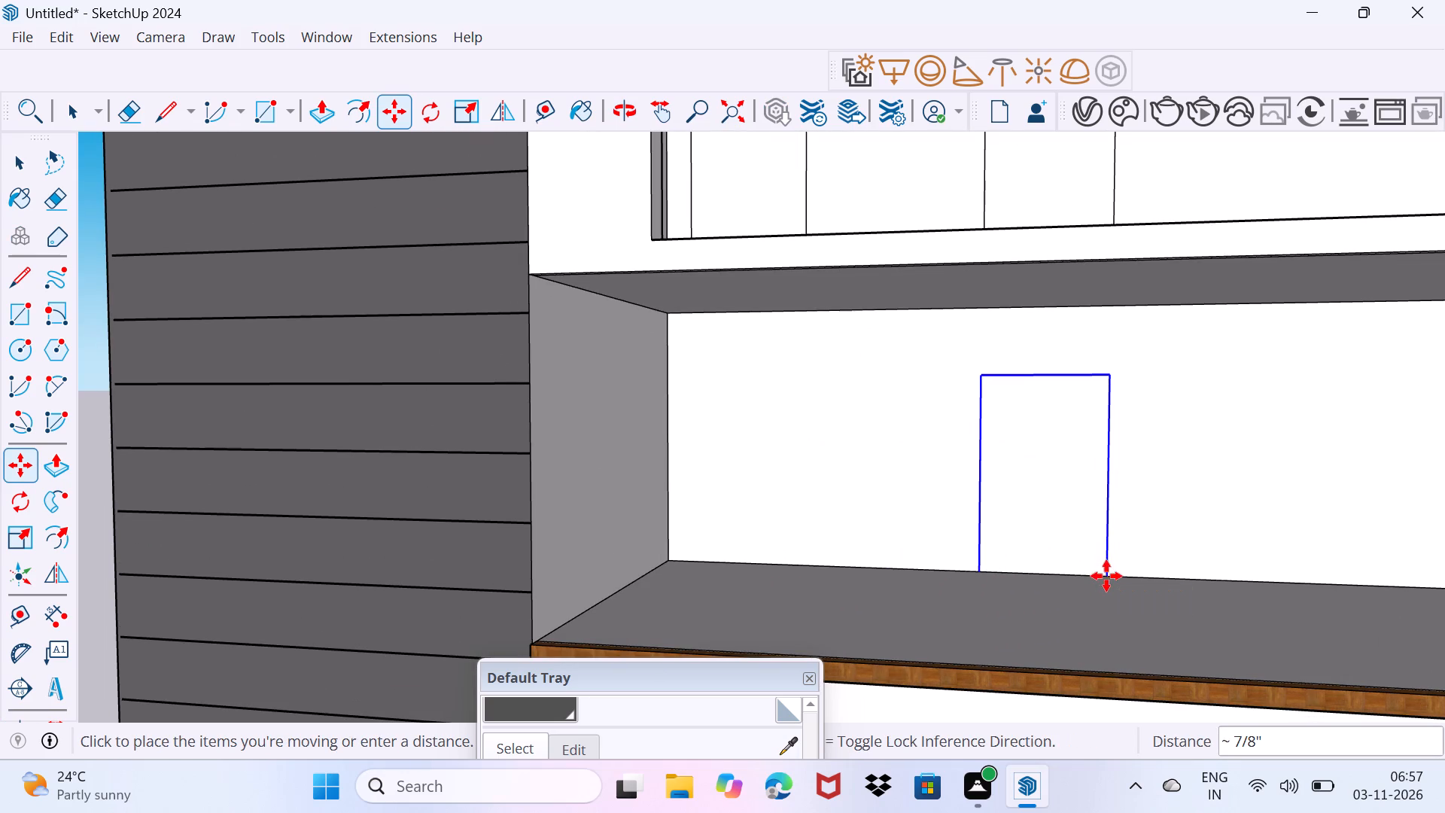
{"action": "left_click", "coordinate": [798, 571]}
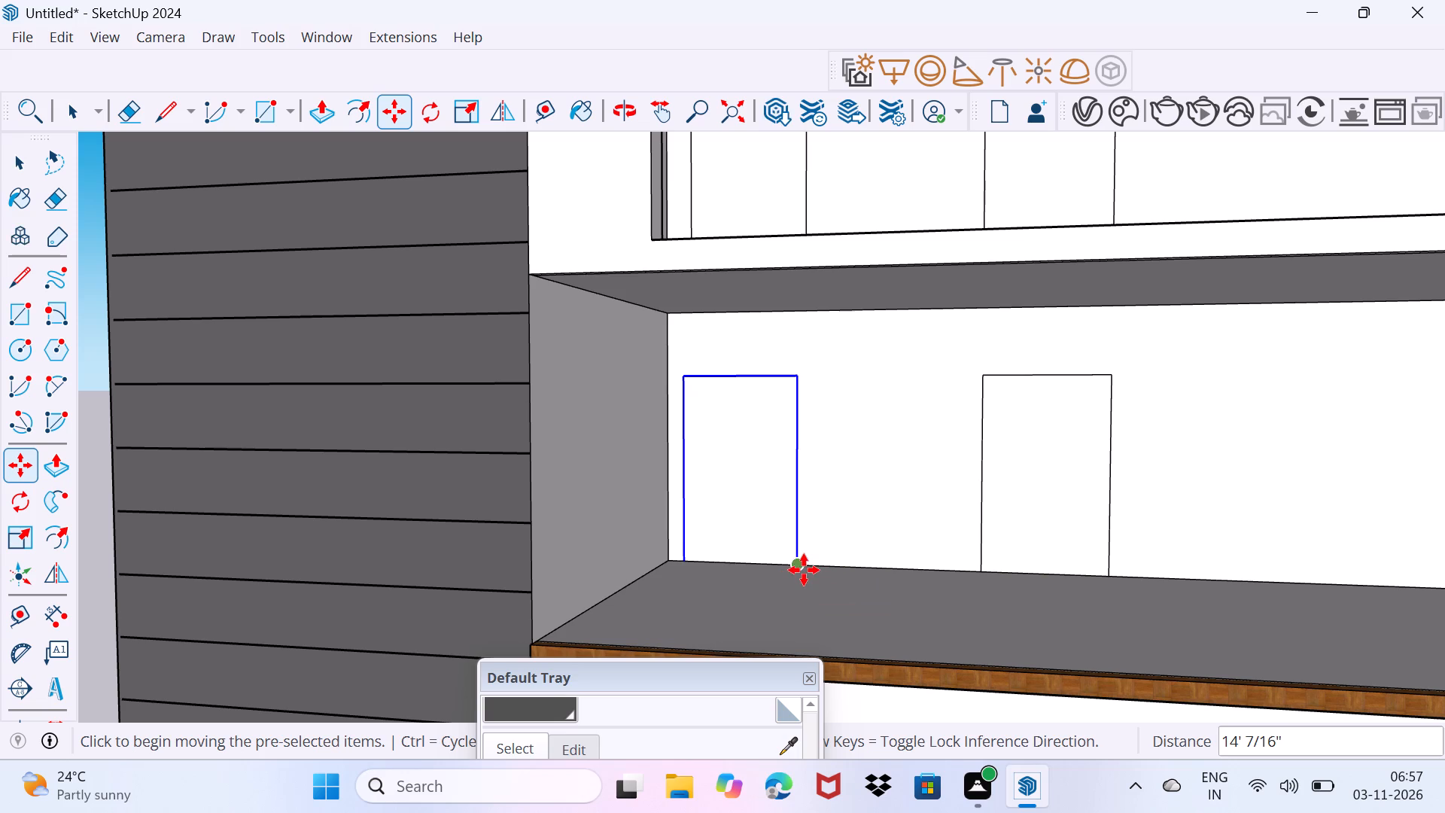
Copy the middle balcony's door outline nearest the corner block 12' 6" down onto the wood-framed balcony's back wall.
{"action": "left_click", "coordinate": [804, 570]}
{"action": "middle_click_drag", "start_coordinate": [807, 622], "coordinate": [832, 297], "text": "shift"}
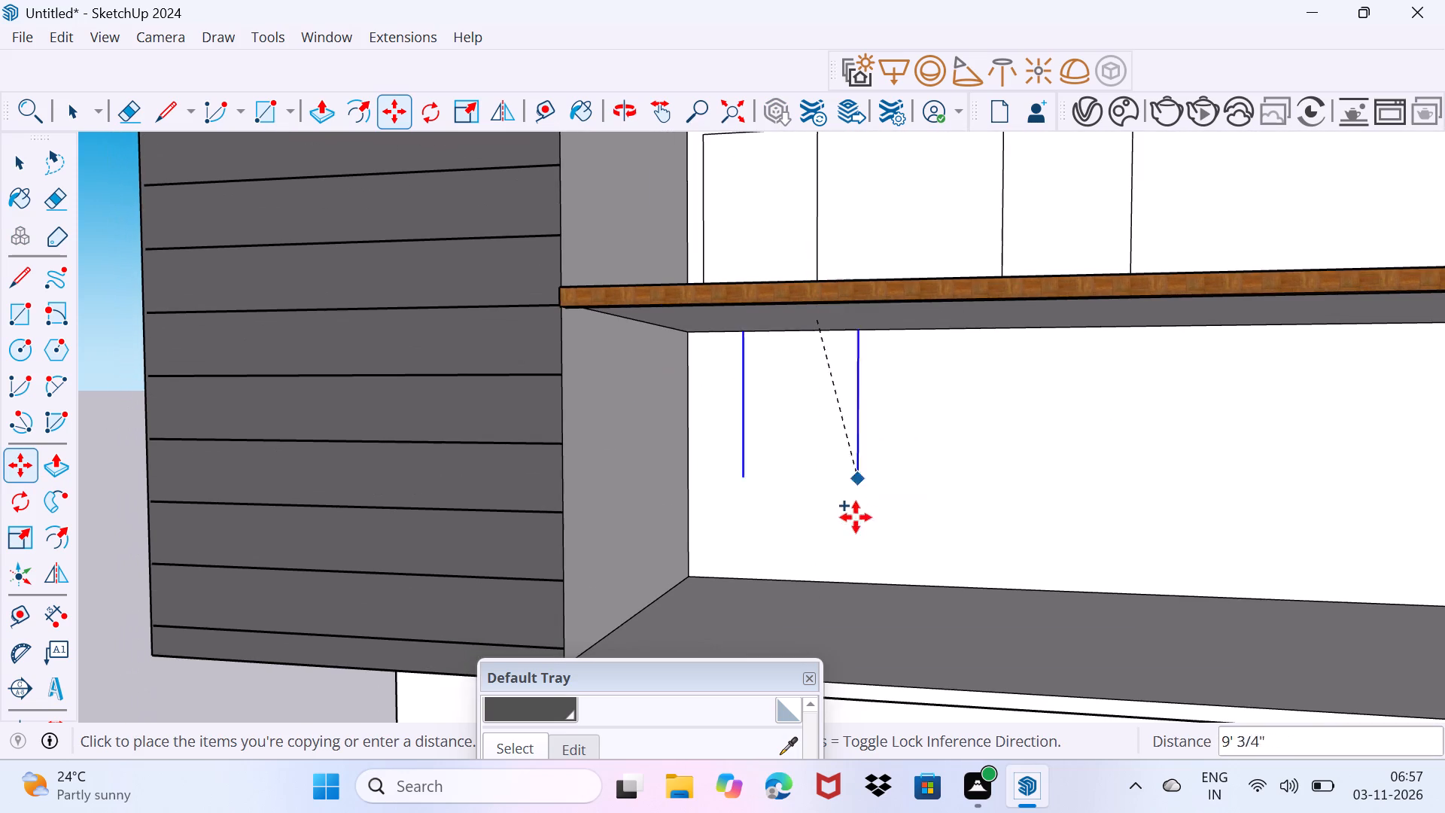
{"action": "left_click", "coordinate": [828, 587]}
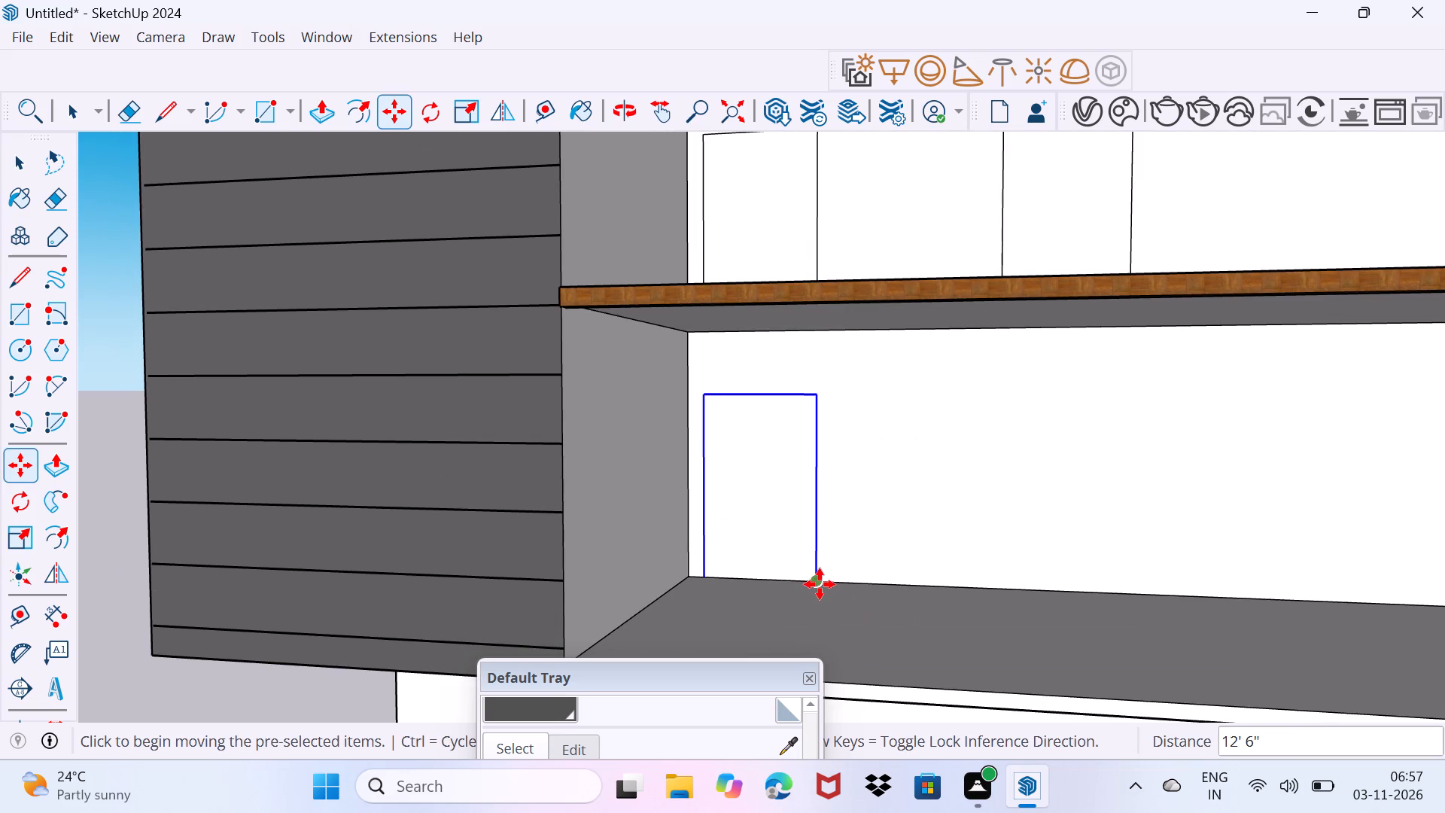
Copy the wood-framed balcony's door outline about 13' 7 3/16" along the floor edge, away from the corner block.
{"action": "left_click", "coordinate": [820, 584]}
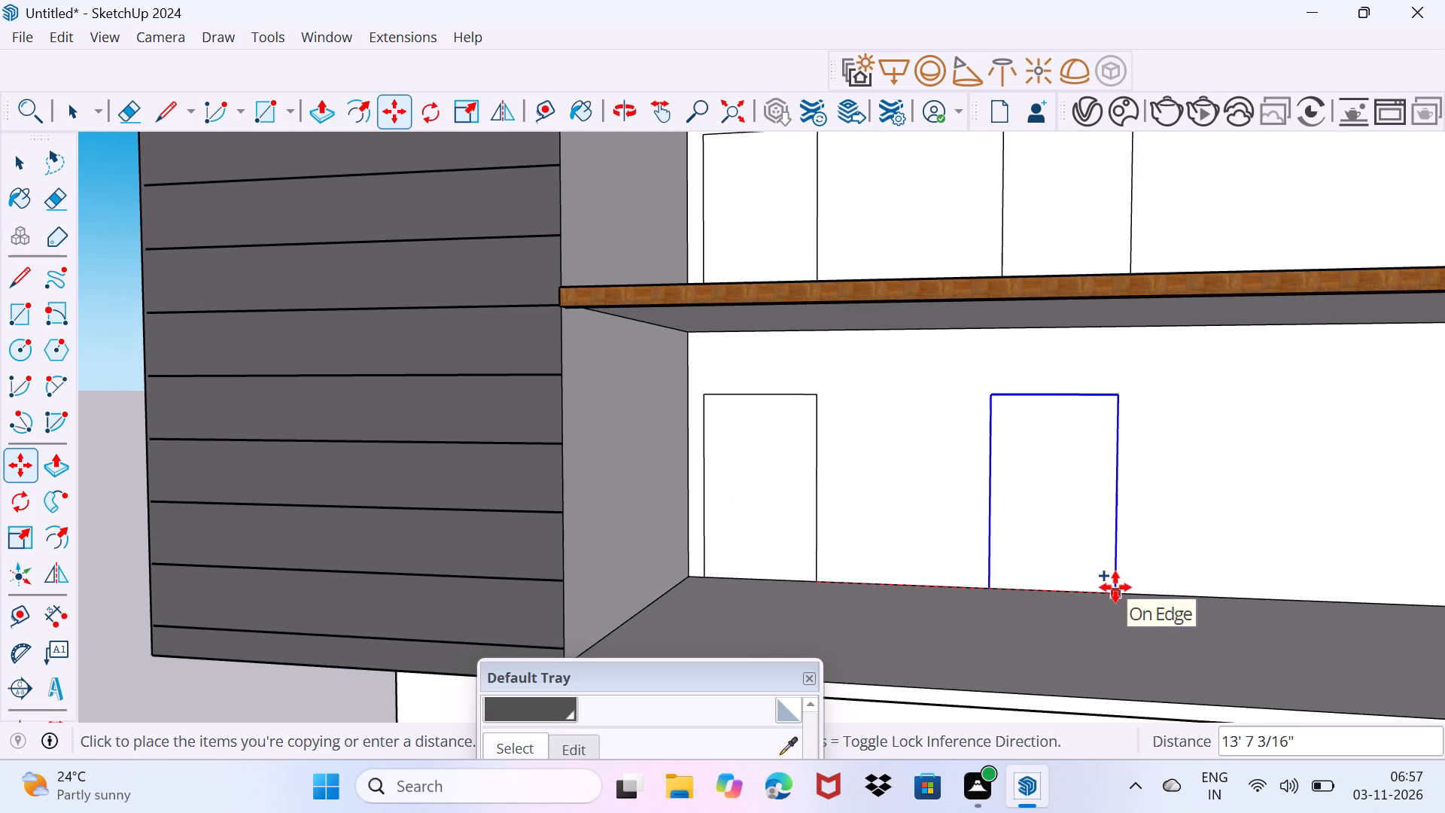
{"action": "left_click", "coordinate": [1115, 587]}
Copy the door outline about 31' 3" to the lowest balcony beyond the banded block, and copy it once more along that floor edge.
{"action": "scroll", "coordinate": [1115, 587], "scroll_direction": "down", "scroll_amount": 4}
{"action": "middle_click_drag", "start_coordinate": [1114, 587], "coordinate": [1030, 566], "text": "shift"}
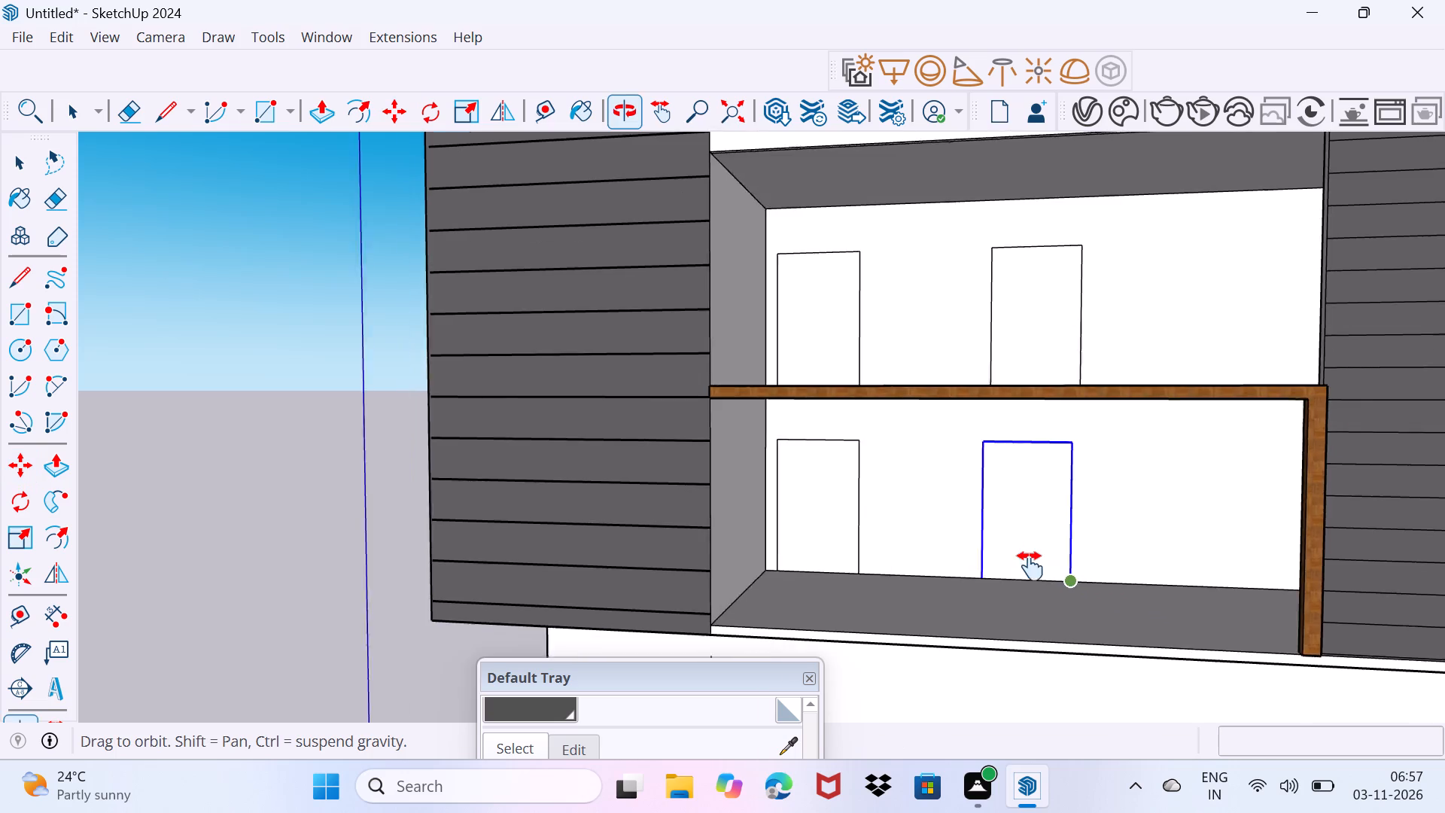
{"action": "middle_click_drag", "start_coordinate": [1030, 566], "coordinate": [948, 549], "text": "shift"}
{"action": "left_click", "coordinate": [948, 549]}
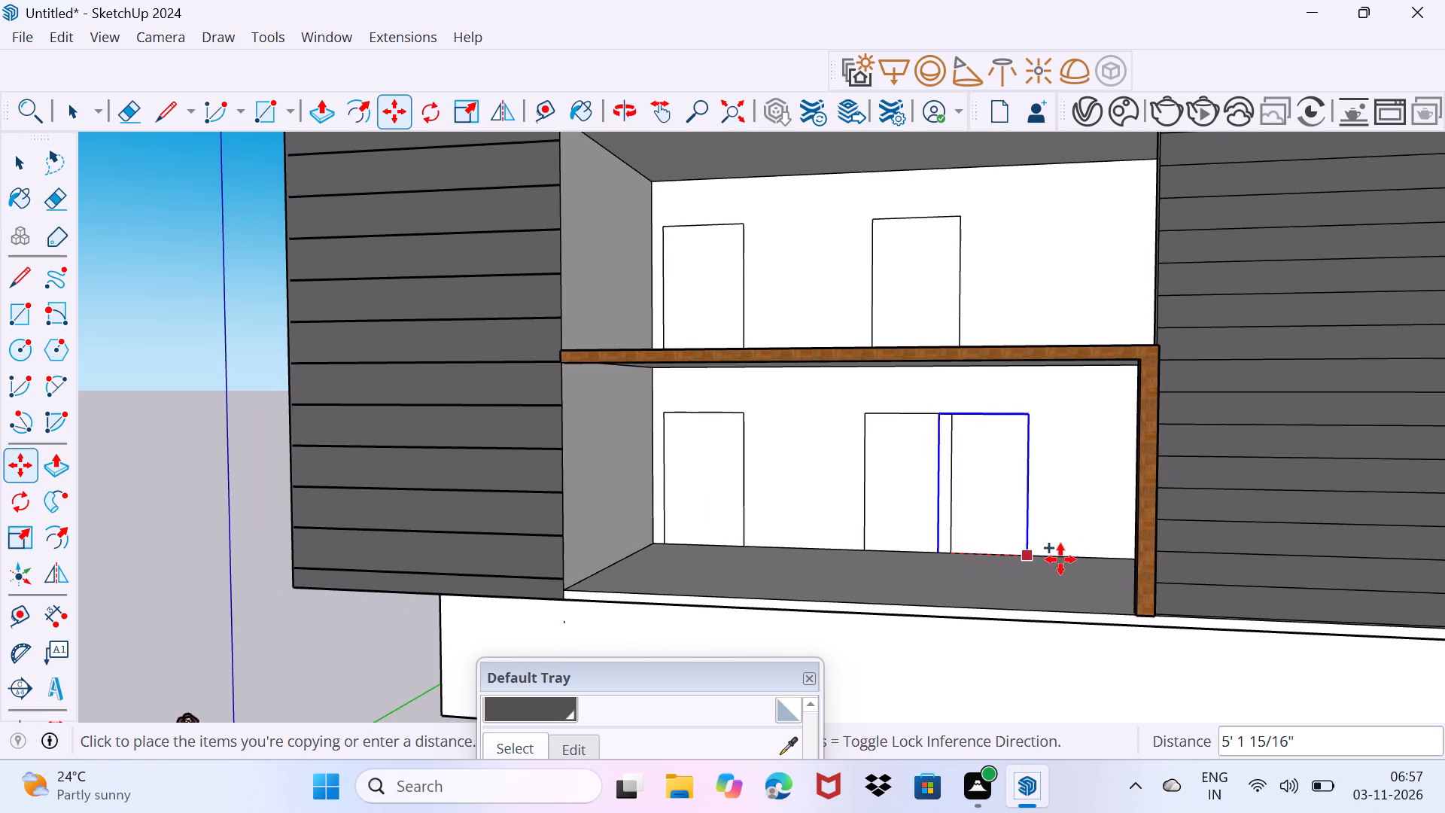
{"action": "scroll", "coordinate": [1076, 562], "scroll_direction": "down", "scroll_amount": 3}
{"action": "middle_click_drag", "start_coordinate": [1084, 562], "coordinate": [767, 521], "text": "shift"}
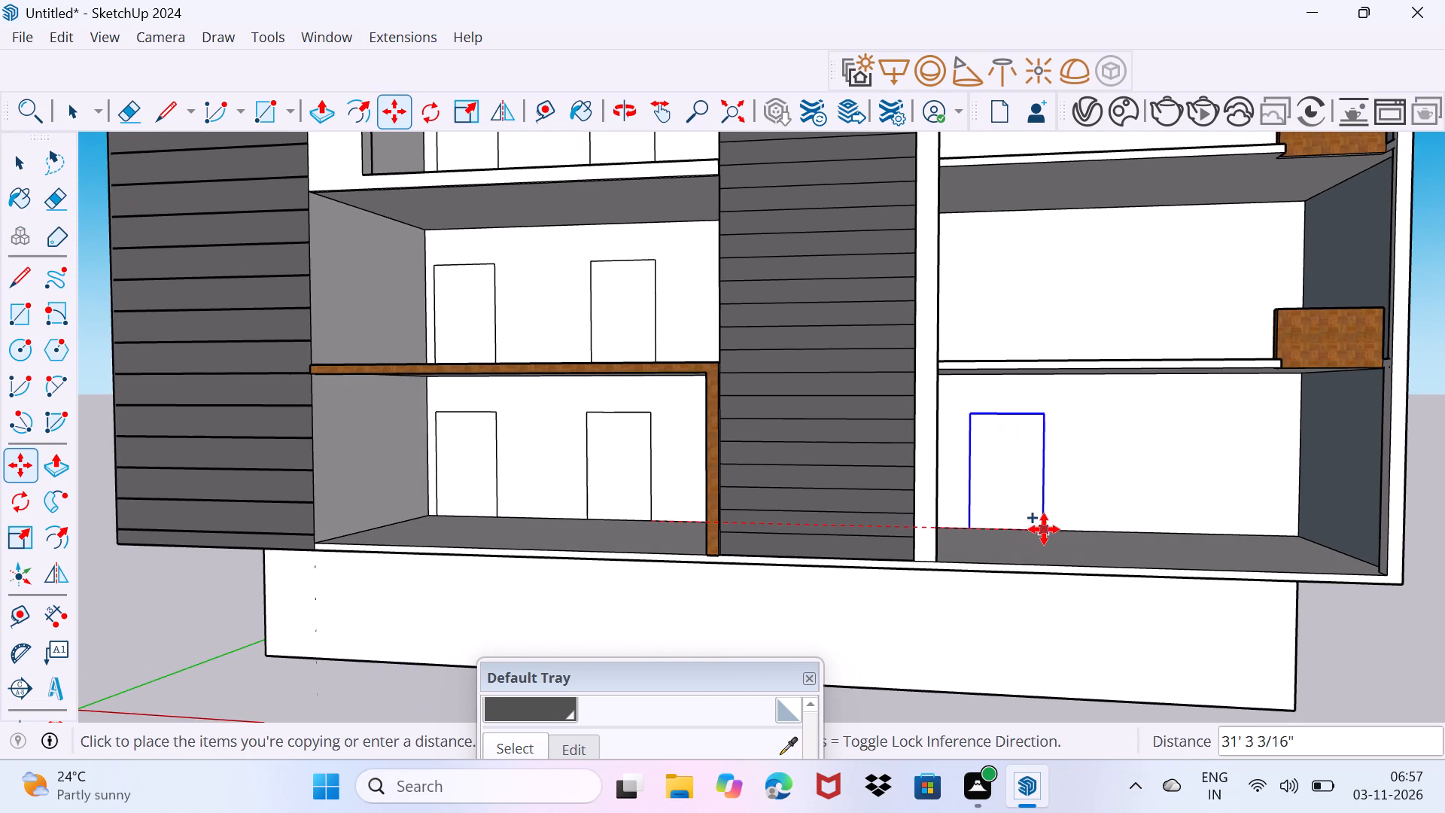
{"action": "left_click", "coordinate": [1045, 529]}
{"action": "left_click", "coordinate": [1045, 529]}
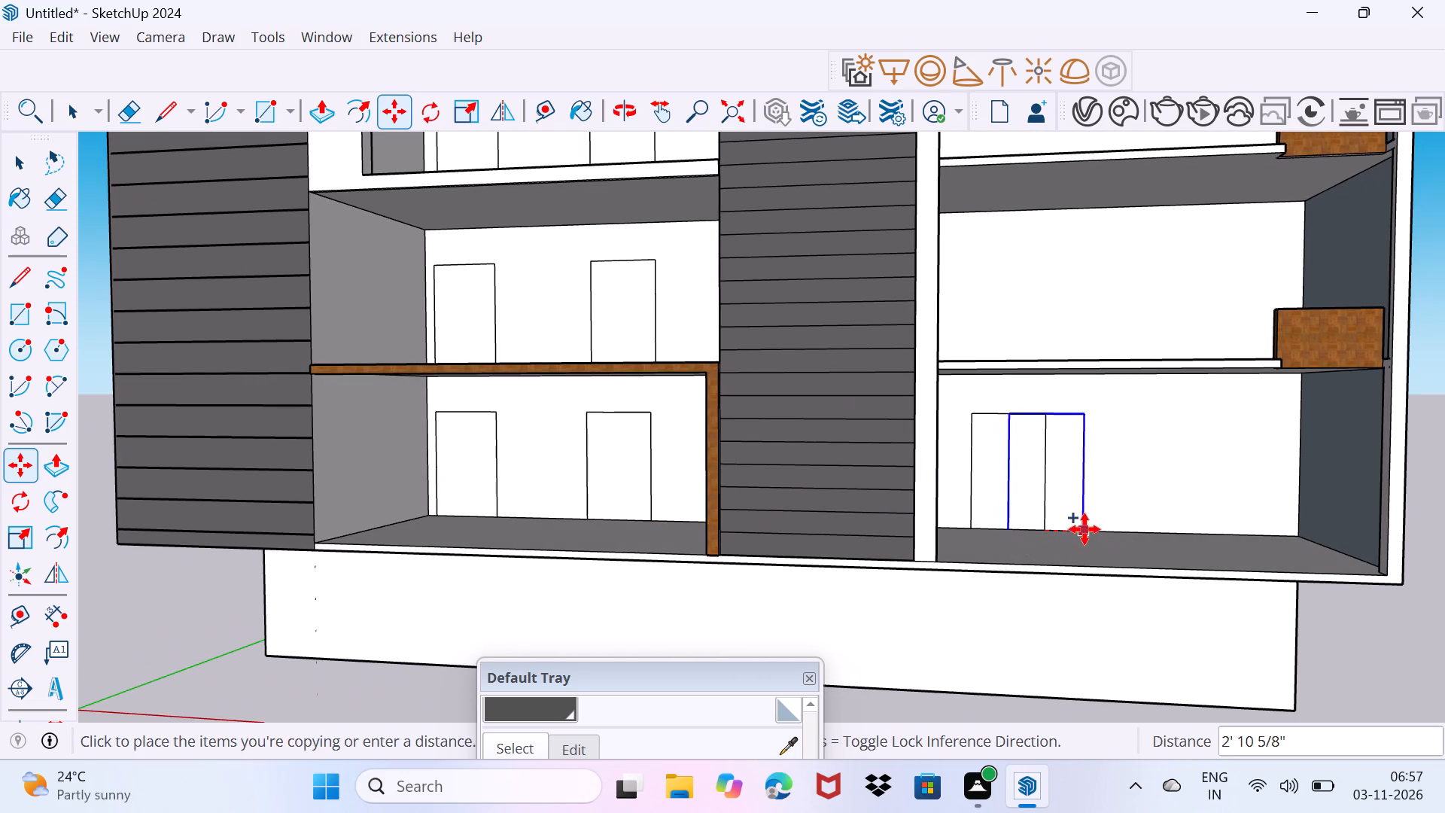
{"action": "left_click", "coordinate": [1157, 531]}
Copy the outer door outline up to the middle balcony beyond the banded block, and copy that one about 8' 9 7/8" along its floor edge.
{"action": "left_click", "coordinate": [1165, 530]}
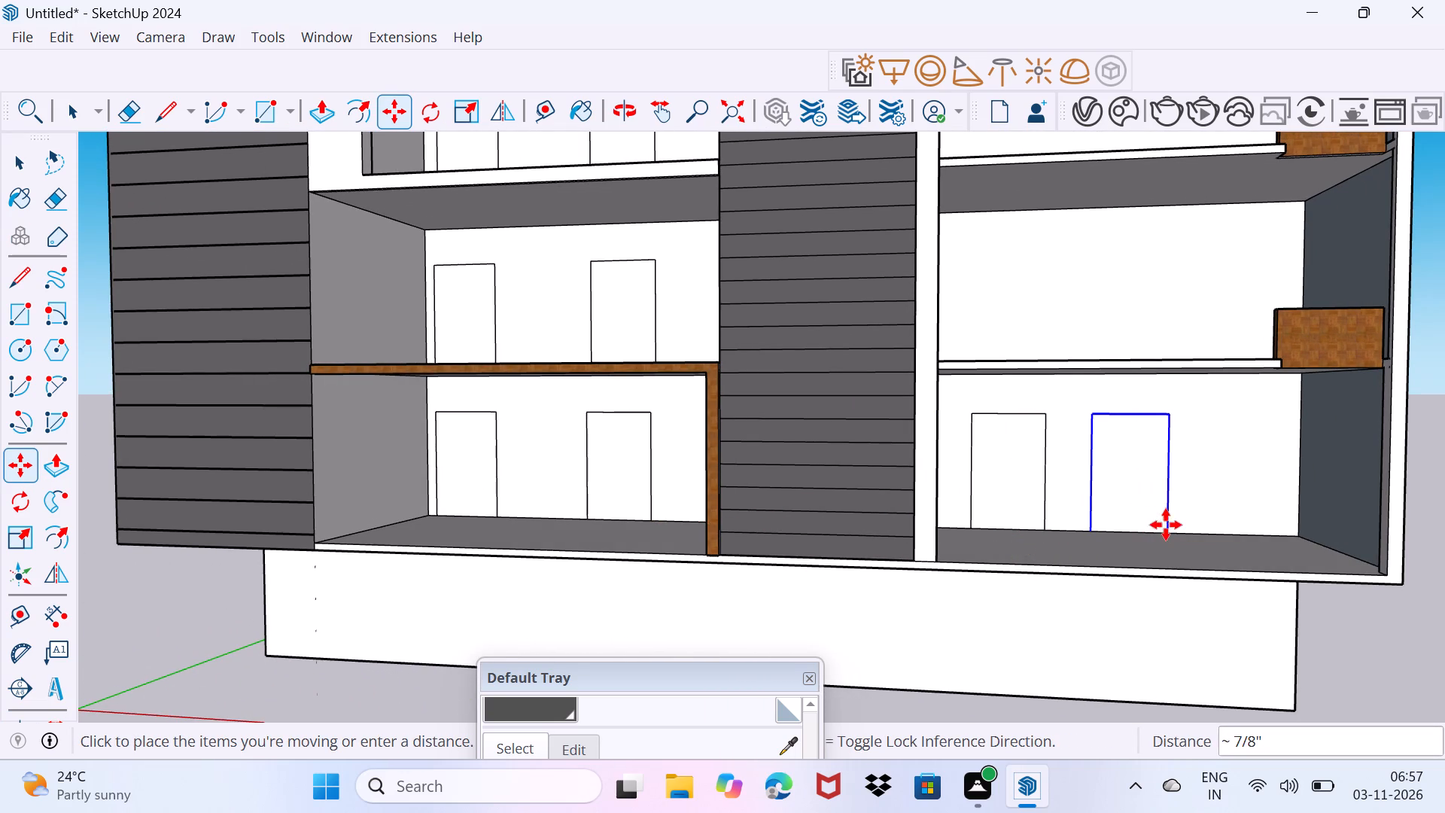
{"action": "middle_click_drag", "start_coordinate": [1048, 355], "coordinate": [1049, 528], "text": "shift"}
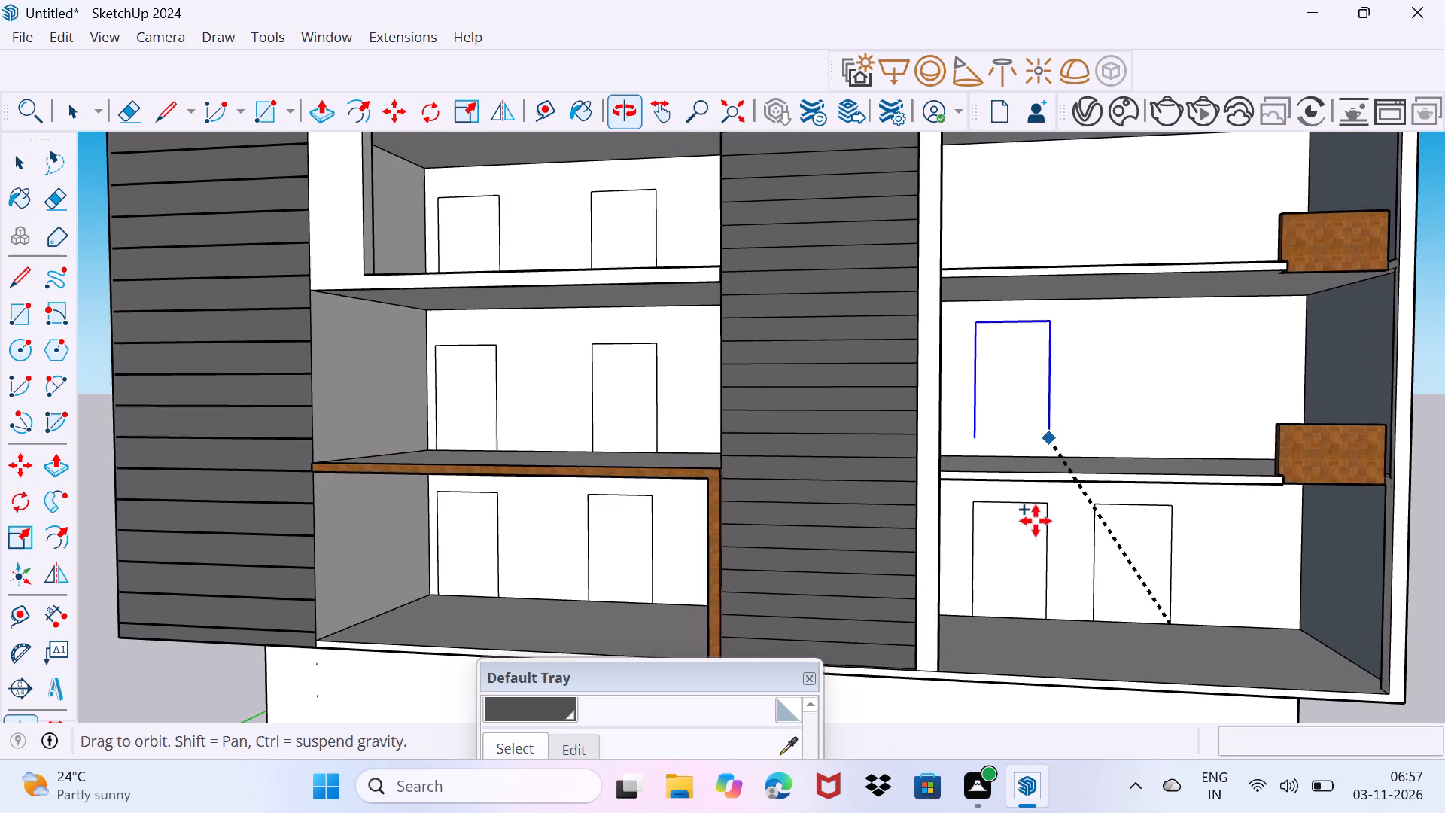
{"action": "scroll", "coordinate": [1023, 515], "scroll_direction": "up", "scroll_amount": 3}
{"action": "middle_click_drag", "start_coordinate": [1023, 515], "coordinate": [989, 536]}
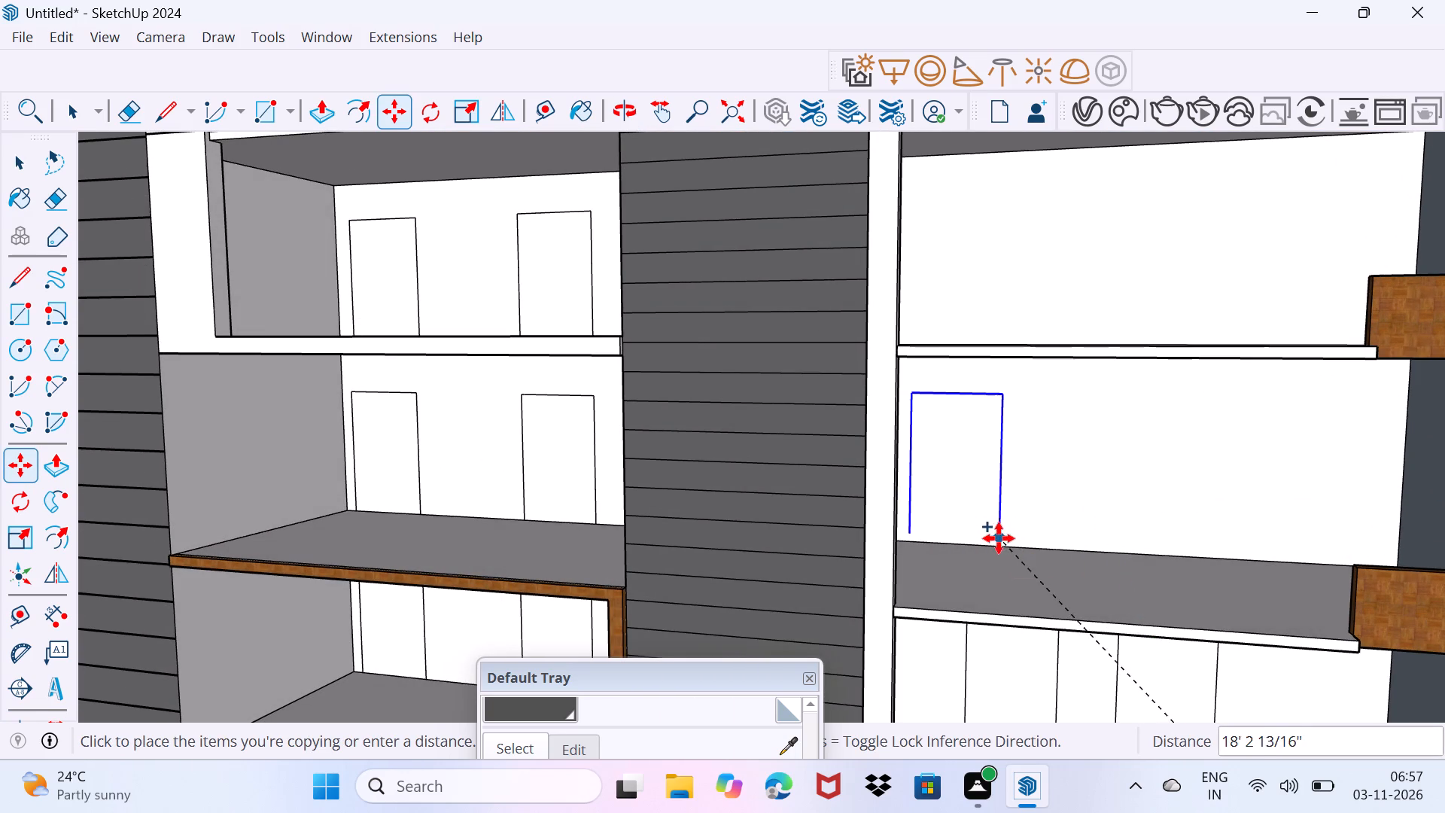
{"action": "middle_click_drag", "start_coordinate": [999, 538], "coordinate": [878, 530]}
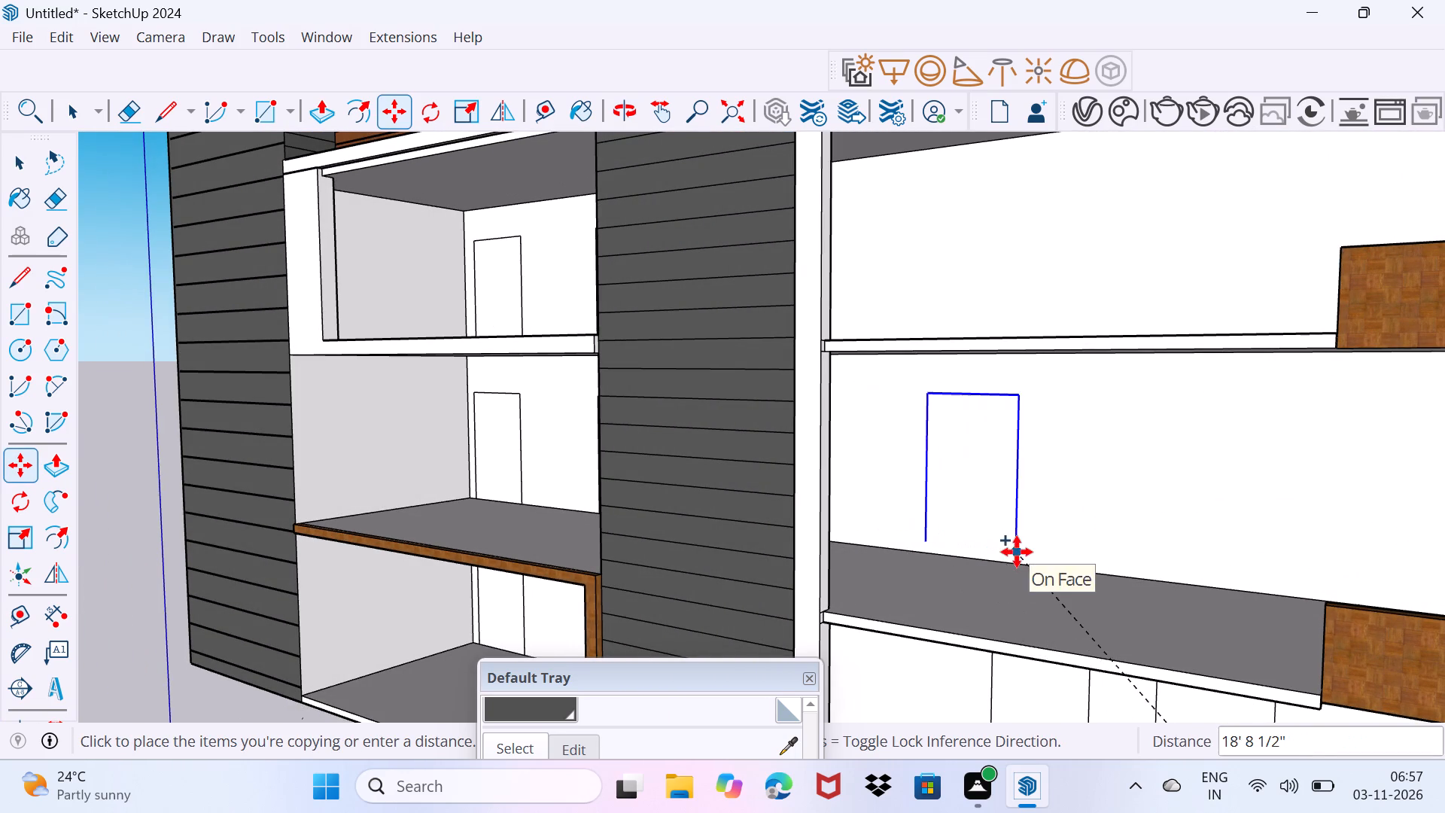
{"action": "left_click", "coordinate": [1022, 561]}
{"action": "left_click", "coordinate": [1024, 562]}
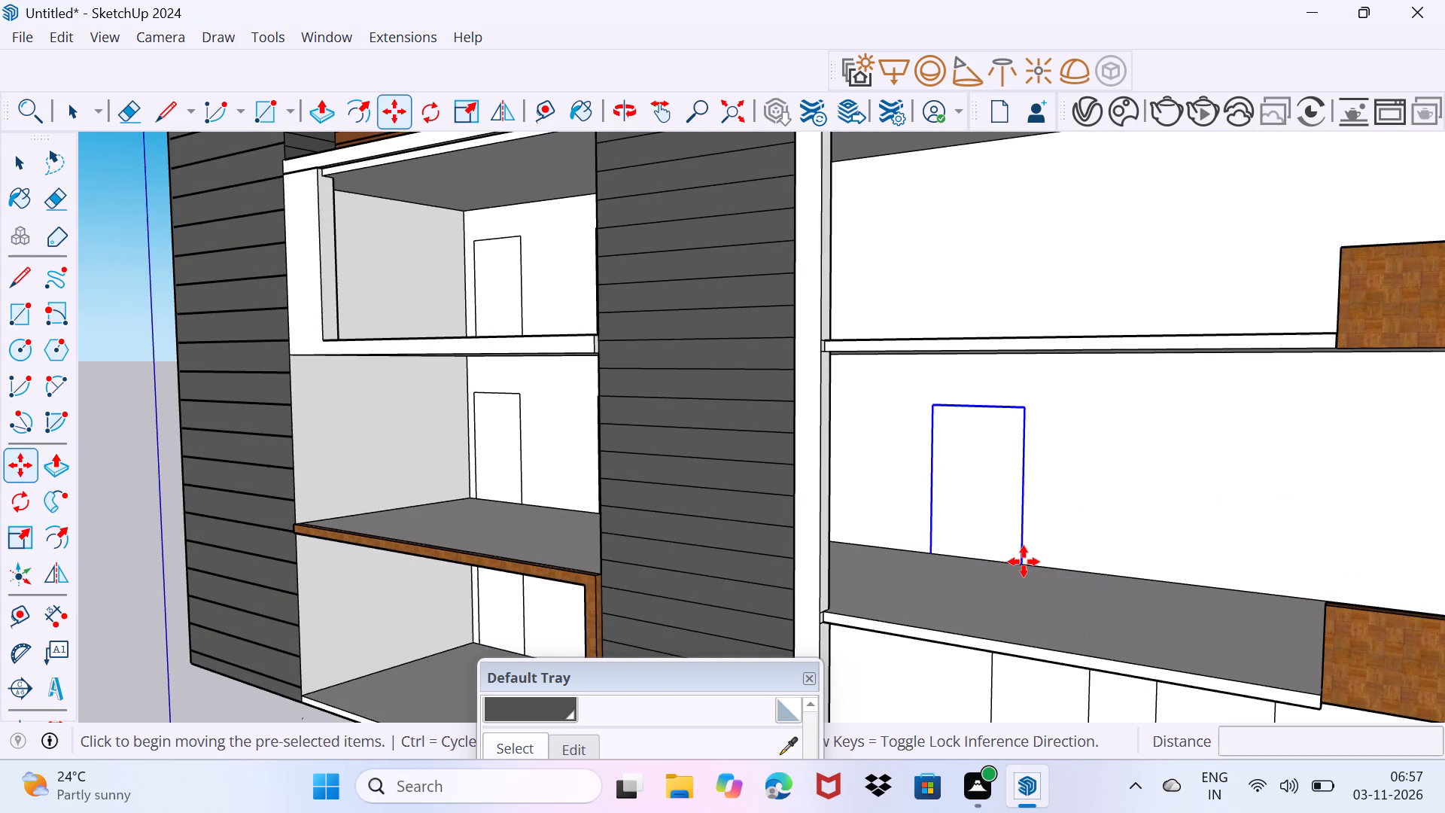
{"action": "left_click", "coordinate": [1189, 594]}
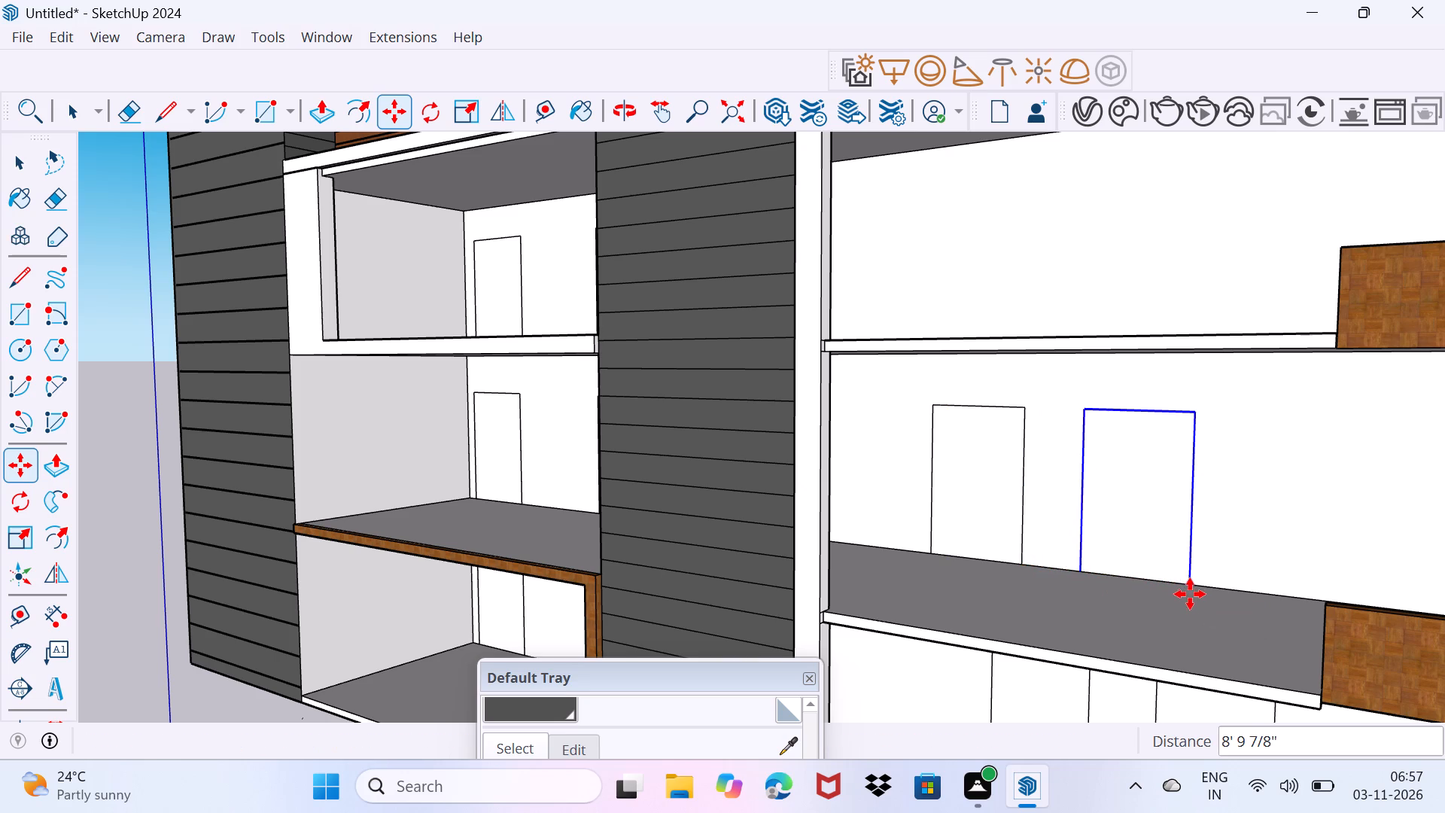
Copy the outer door outline 12' 6" up to the top balcony wall, and copy that one about 9' back toward the banded block.
{"action": "left_click", "coordinate": [1195, 589]}
{"action": "middle_click_drag", "start_coordinate": [1127, 440], "coordinate": [1111, 654], "text": "shift"}
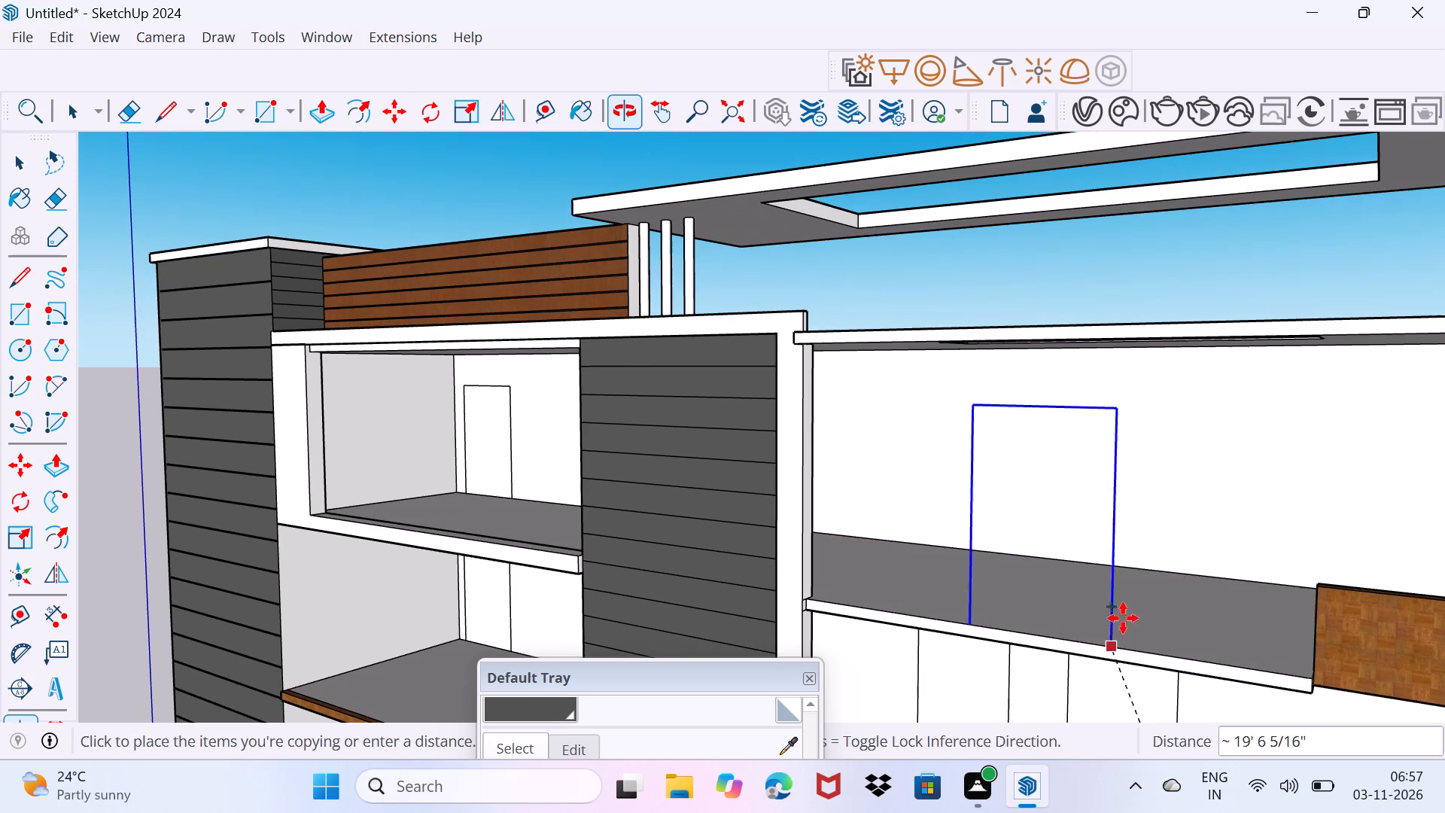
{"action": "left_click", "coordinate": [1188, 568]}
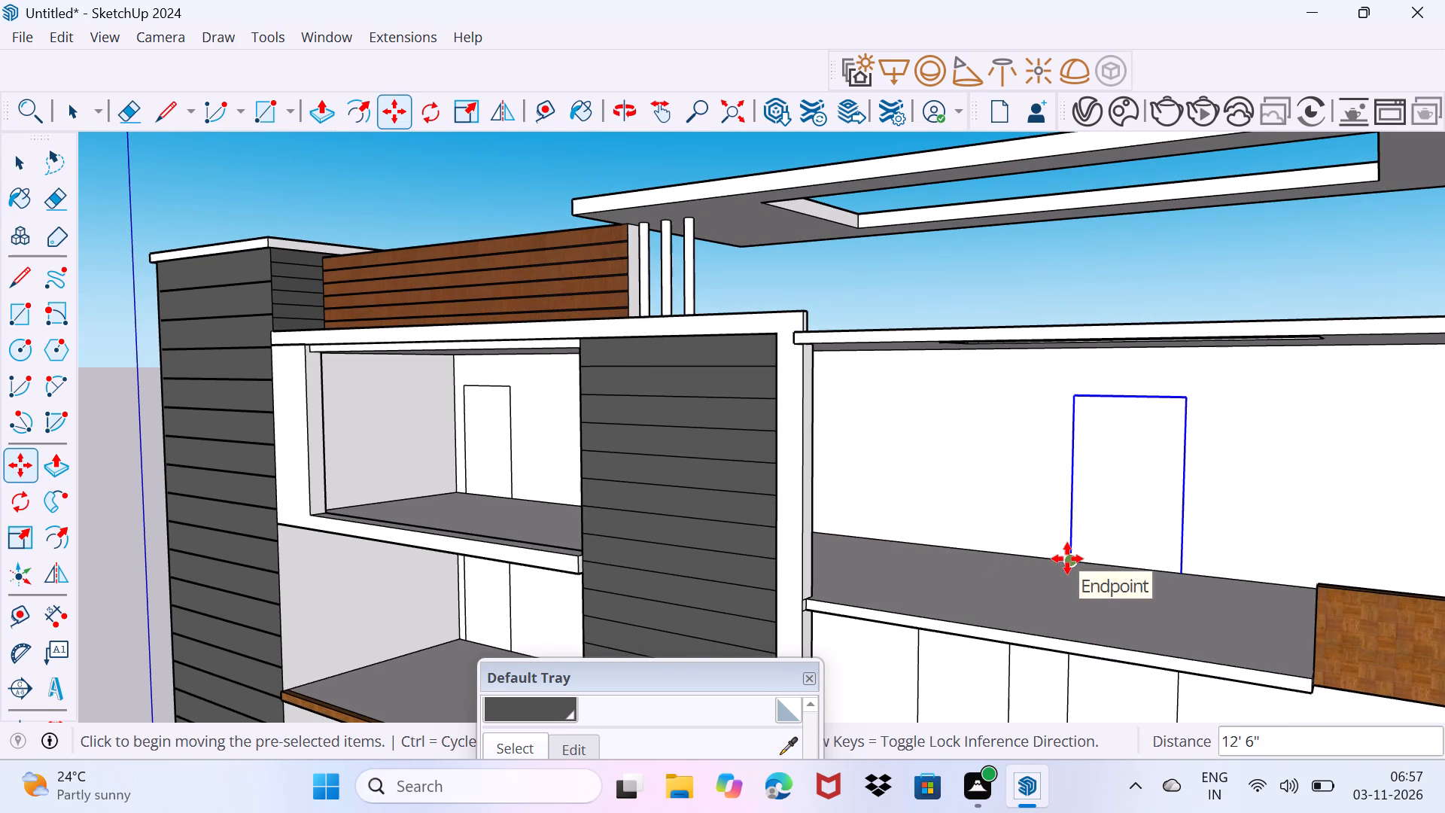
{"action": "left_click", "coordinate": [1067, 559]}
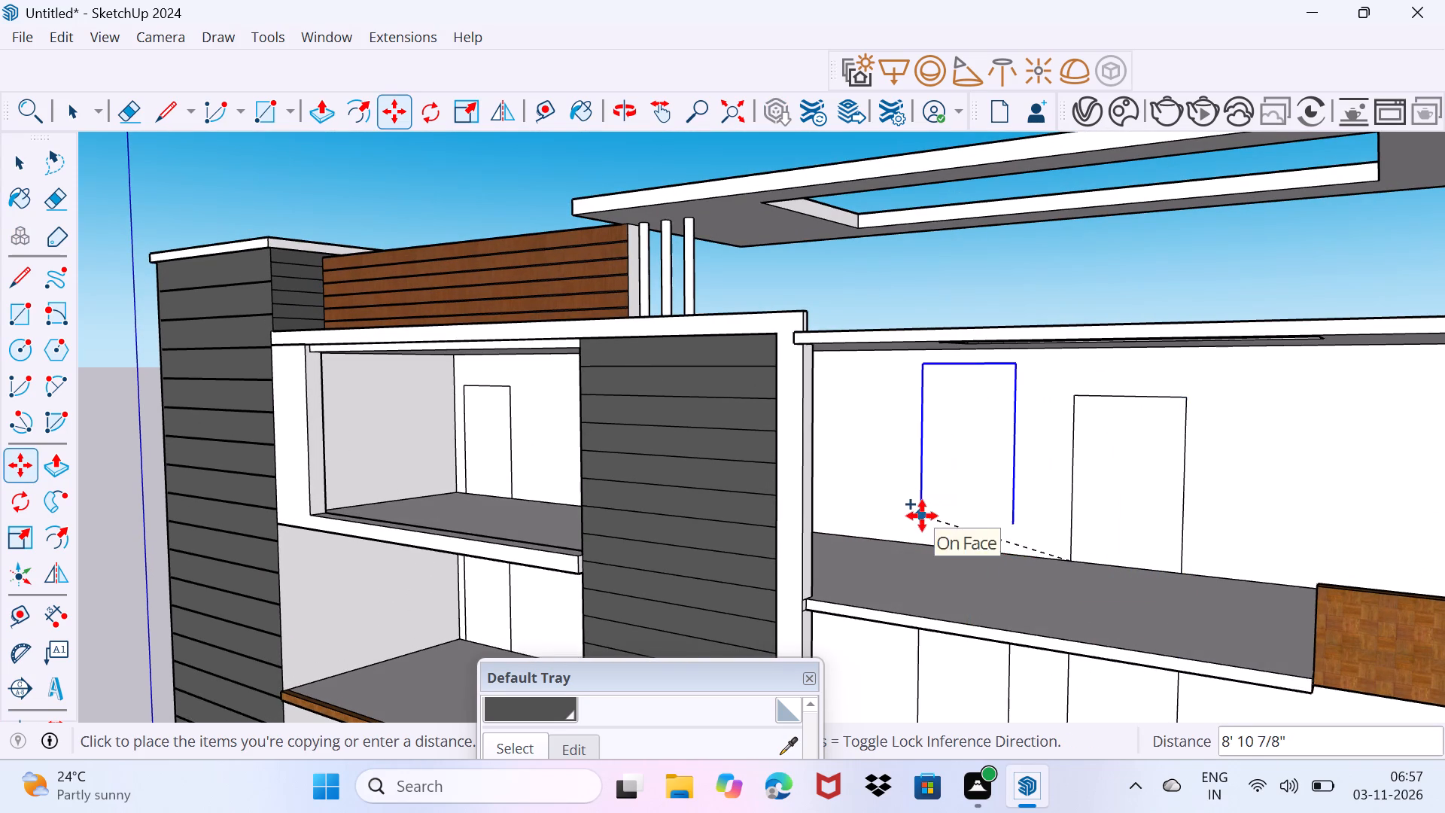
{"action": "left_click", "coordinate": [916, 531]}
Draw a window rectangle about 11' by 6' 5" on the white-framed top balcony's wall, between the second door outline and the banded block.
{"action": "key", "text": "space"}
{"action": "left_click_drag", "start_coordinate": [921, 542], "coordinate": [990, 507]}
{"action": "middle_click_drag", "start_coordinate": [909, 528], "coordinate": [1083, 528]}
{"action": "scroll", "coordinate": [1083, 528], "scroll_direction": "down", "scroll_amount": 7}
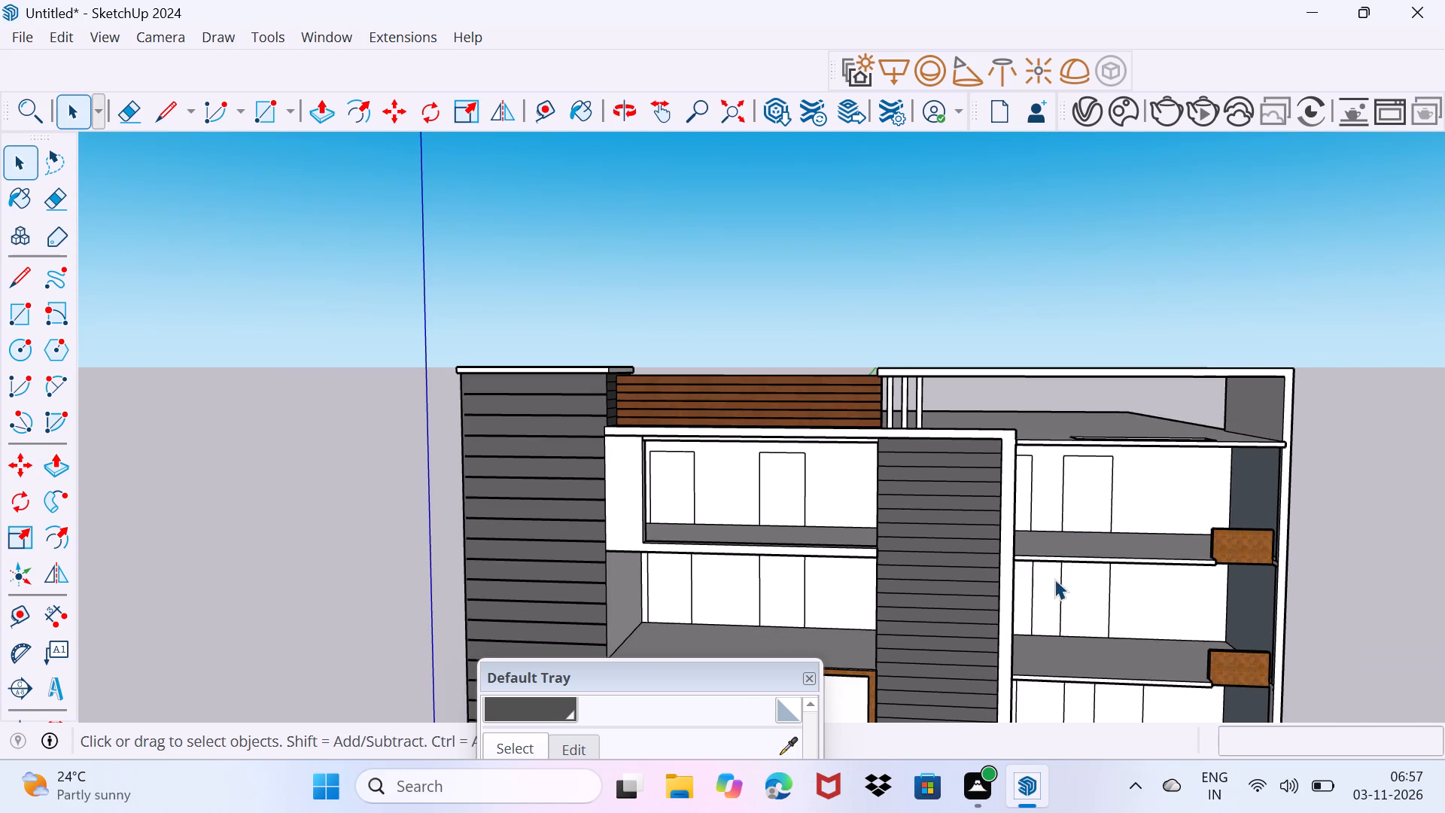
{"action": "middle_click_drag", "start_coordinate": [1054, 579], "coordinate": [1110, 472], "text": "shift"}
{"action": "scroll", "coordinate": [898, 485], "scroll_direction": "up", "scroll_amount": 4}
{"action": "middle_click_drag", "start_coordinate": [875, 489], "coordinate": [987, 521]}
{"action": "scroll", "coordinate": [810, 329], "scroll_direction": "up", "scroll_amount": 2}
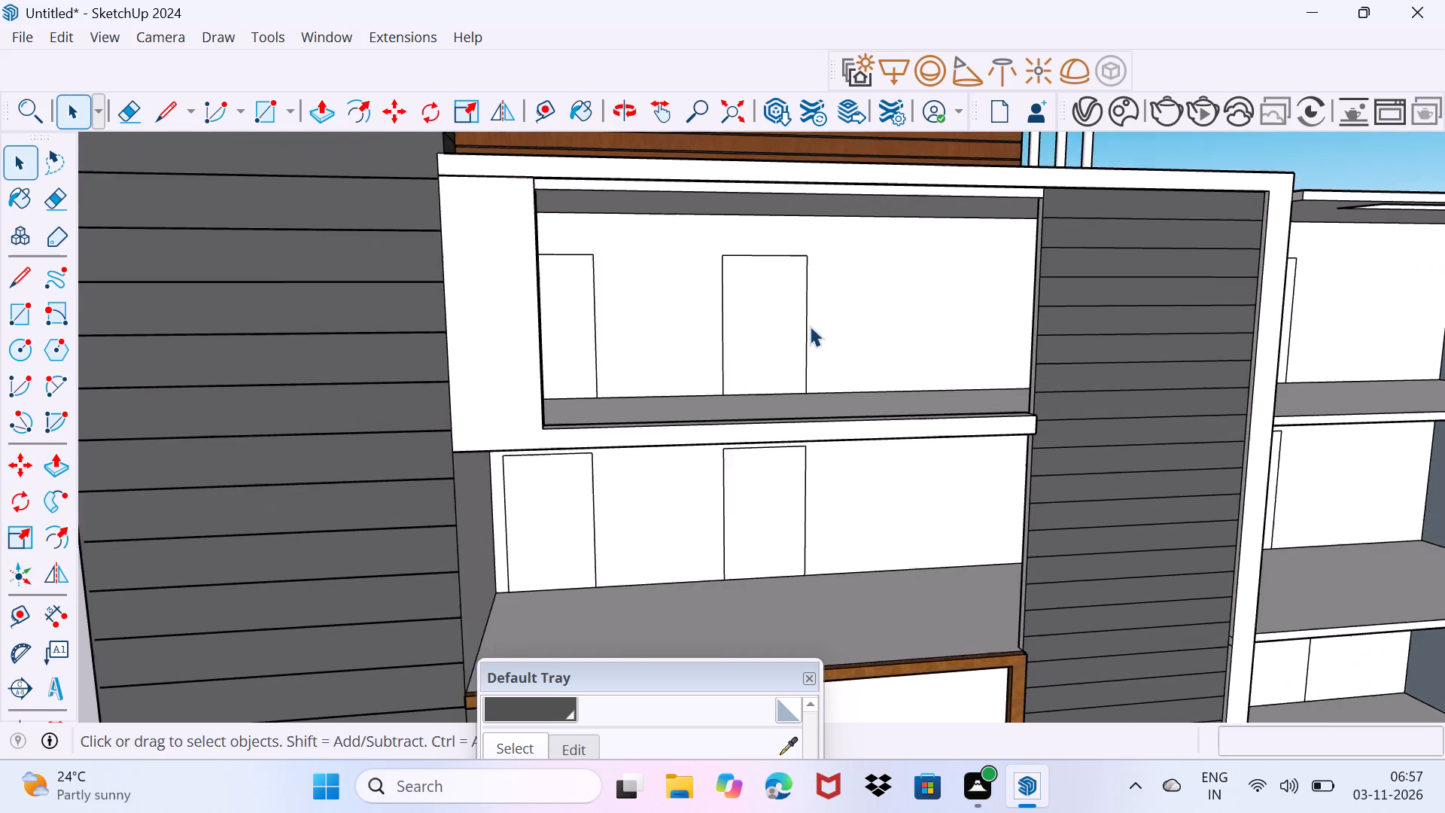
{"action": "scroll", "coordinate": [810, 326], "scroll_direction": "up", "scroll_amount": 1}
{"action": "key", "text": "r"}
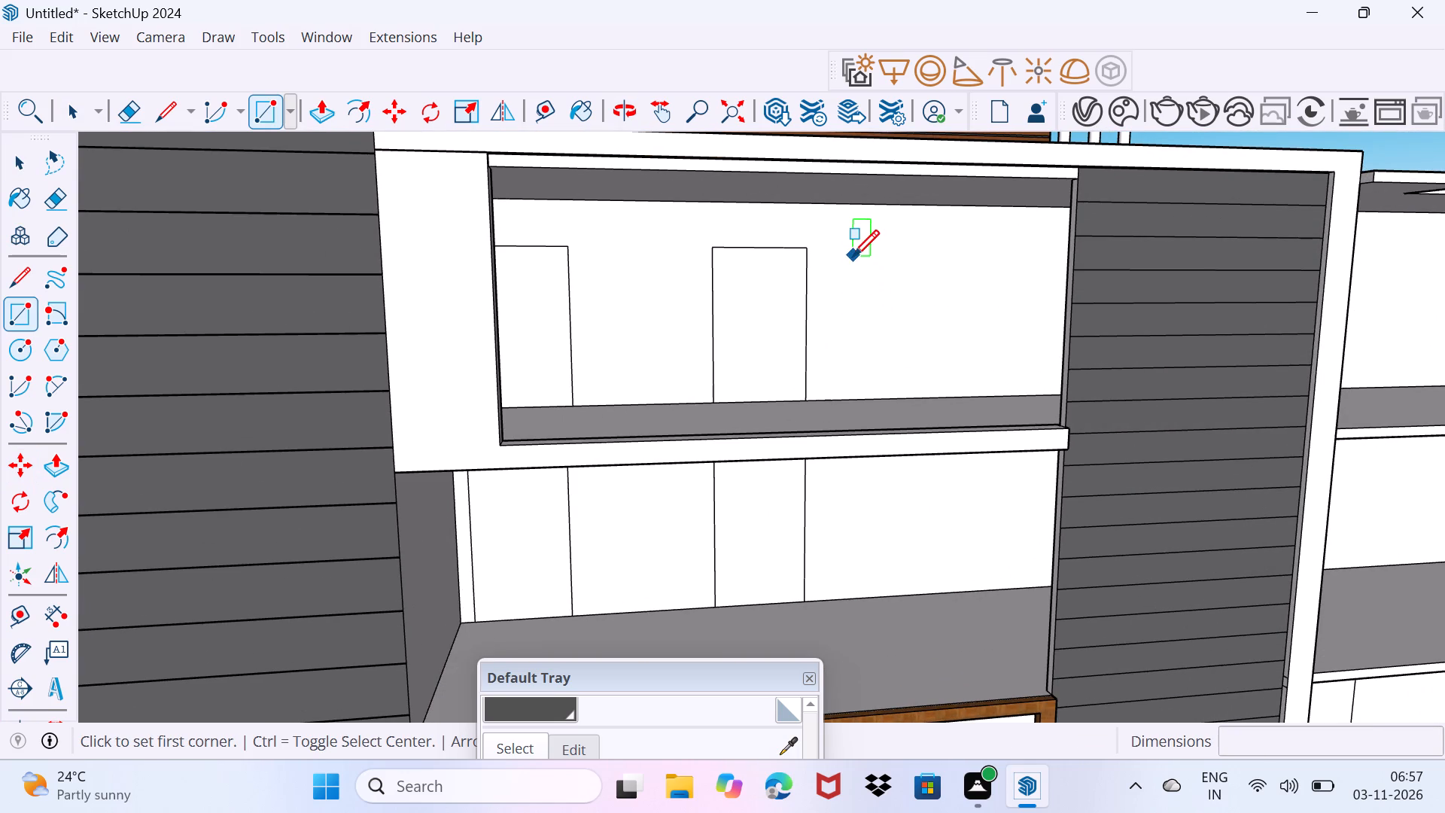
{"action": "left_click", "coordinate": [853, 255]}
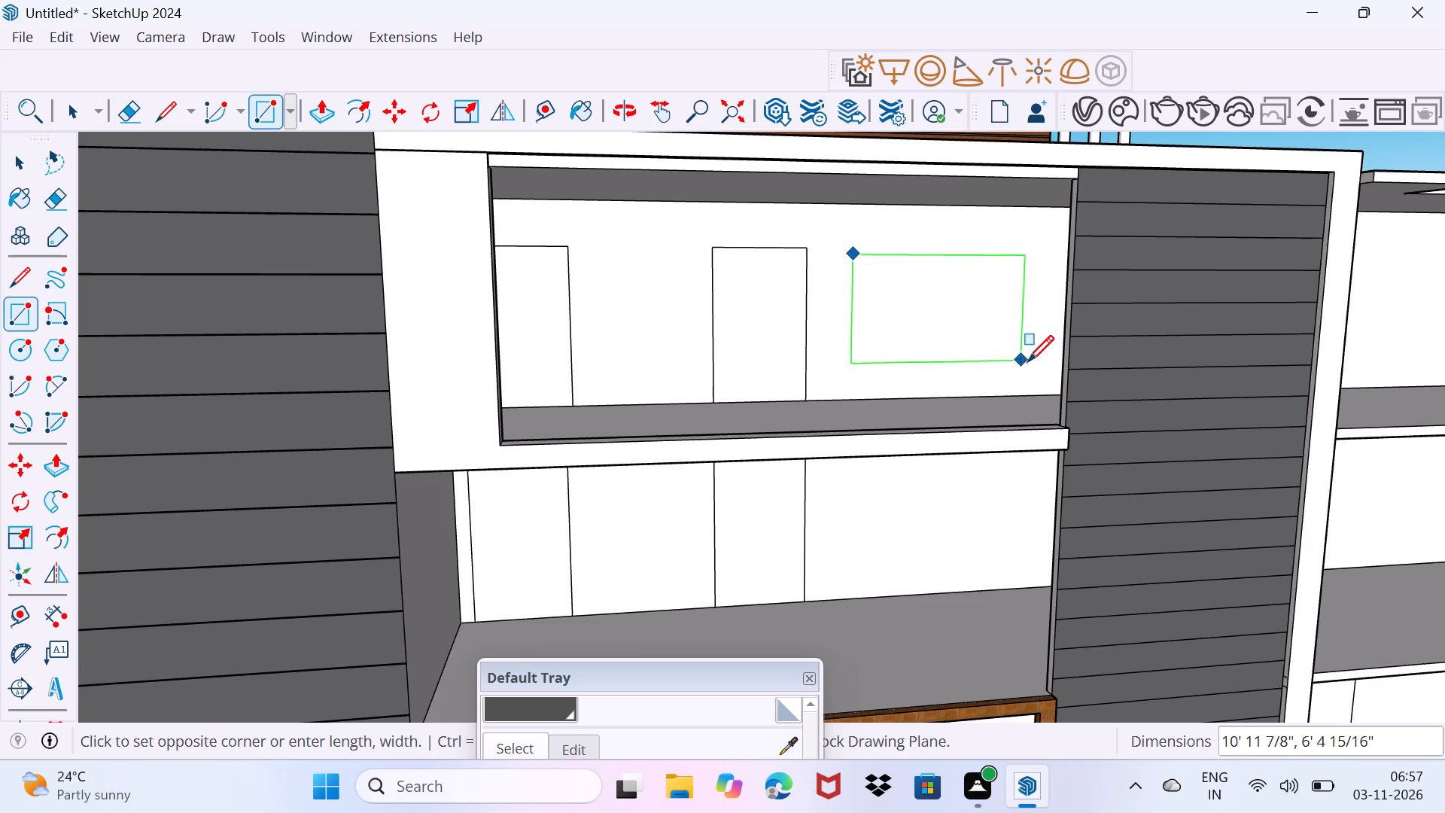
{"action": "left_click", "coordinate": [1033, 361]}
Select the window outline's four edges and copy them about 13' 7" straight down onto the middle balcony's wall.
{"action": "key", "text": "space"}
{"action": "left_click", "coordinate": [981, 365]}
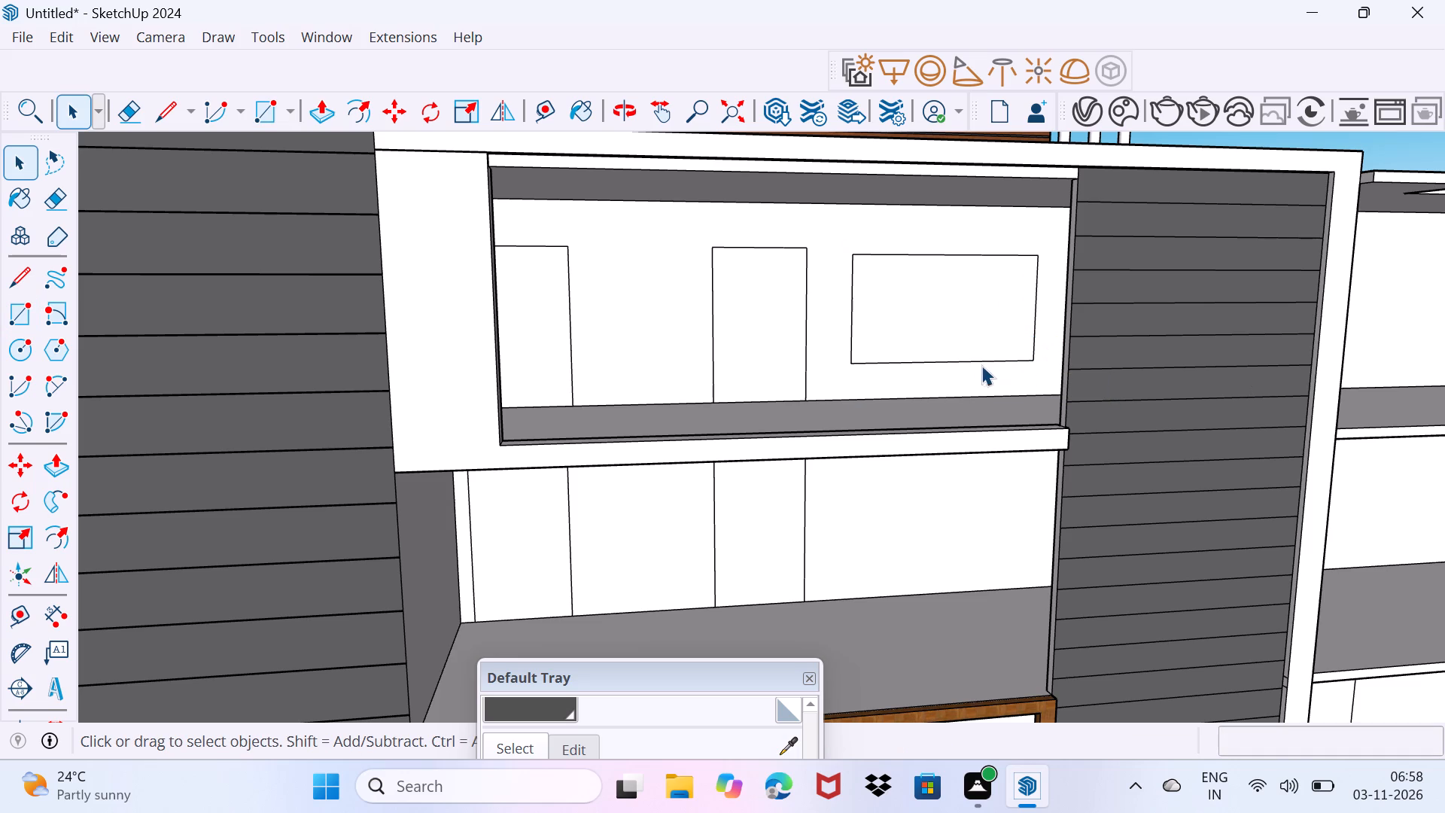
{"action": "left_click", "coordinate": [829, 343], "text": "ctrl+shift"}
{"action": "left_click", "coordinate": [865, 358], "text": "ctrl"}
{"action": "left_click", "coordinate": [869, 321], "text": "ctrl+shift"}
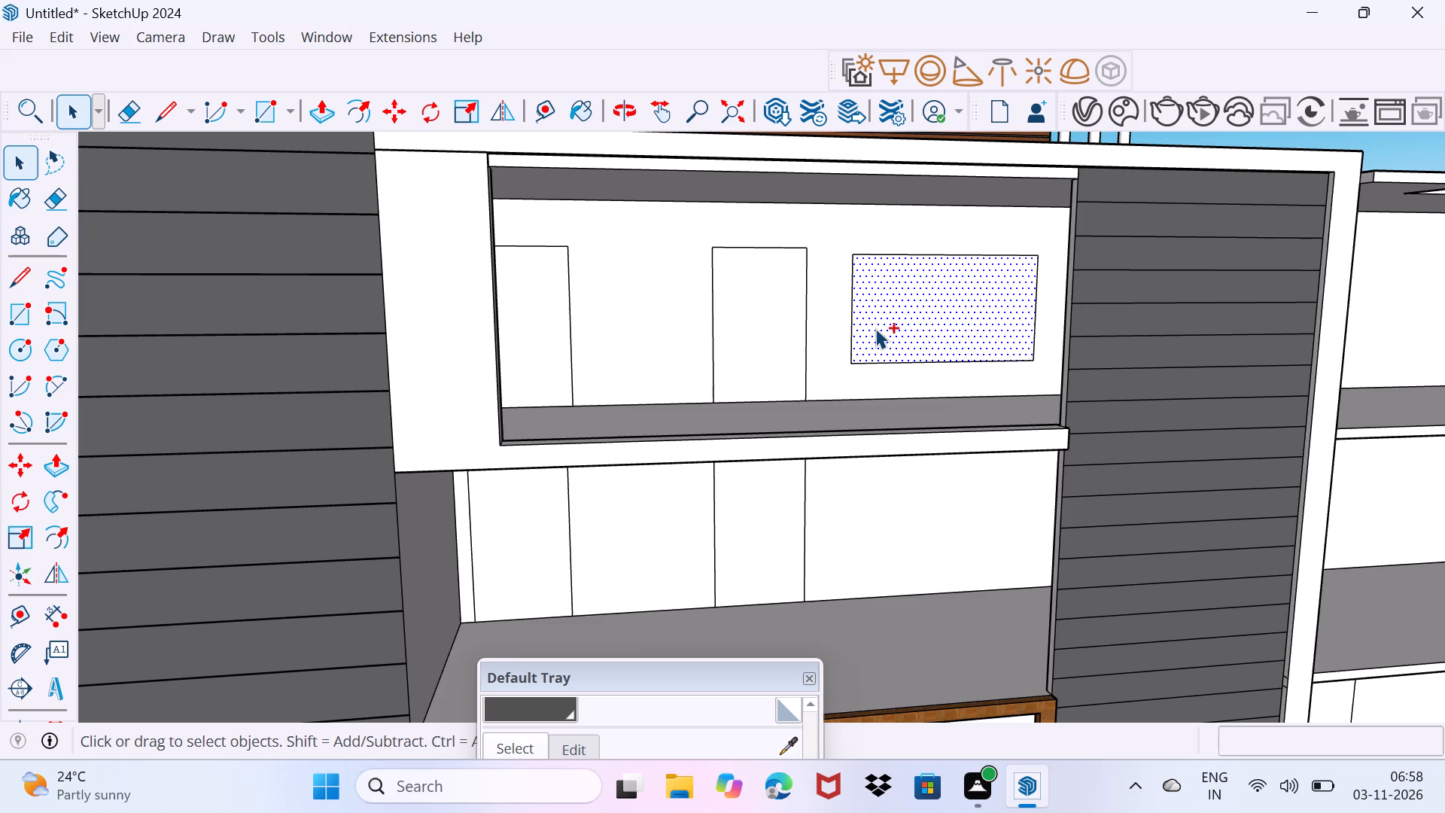
{"action": "left_click", "coordinate": [876, 327], "text": "ctrl+shift"}
{"action": "left_click", "coordinate": [869, 362], "text": "ctrl"}
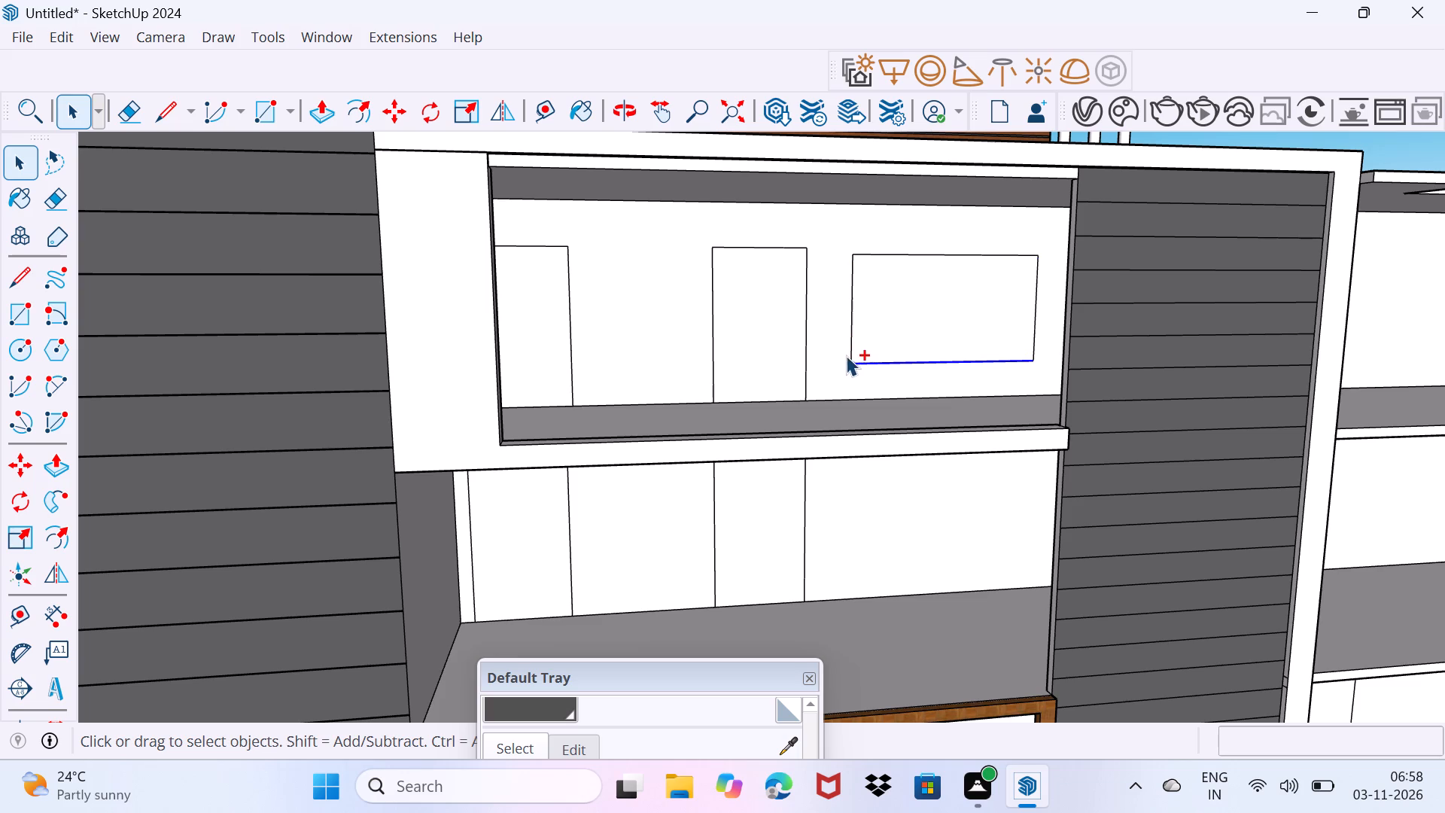
{"action": "left_click", "coordinate": [852, 346], "text": "ctrl"}
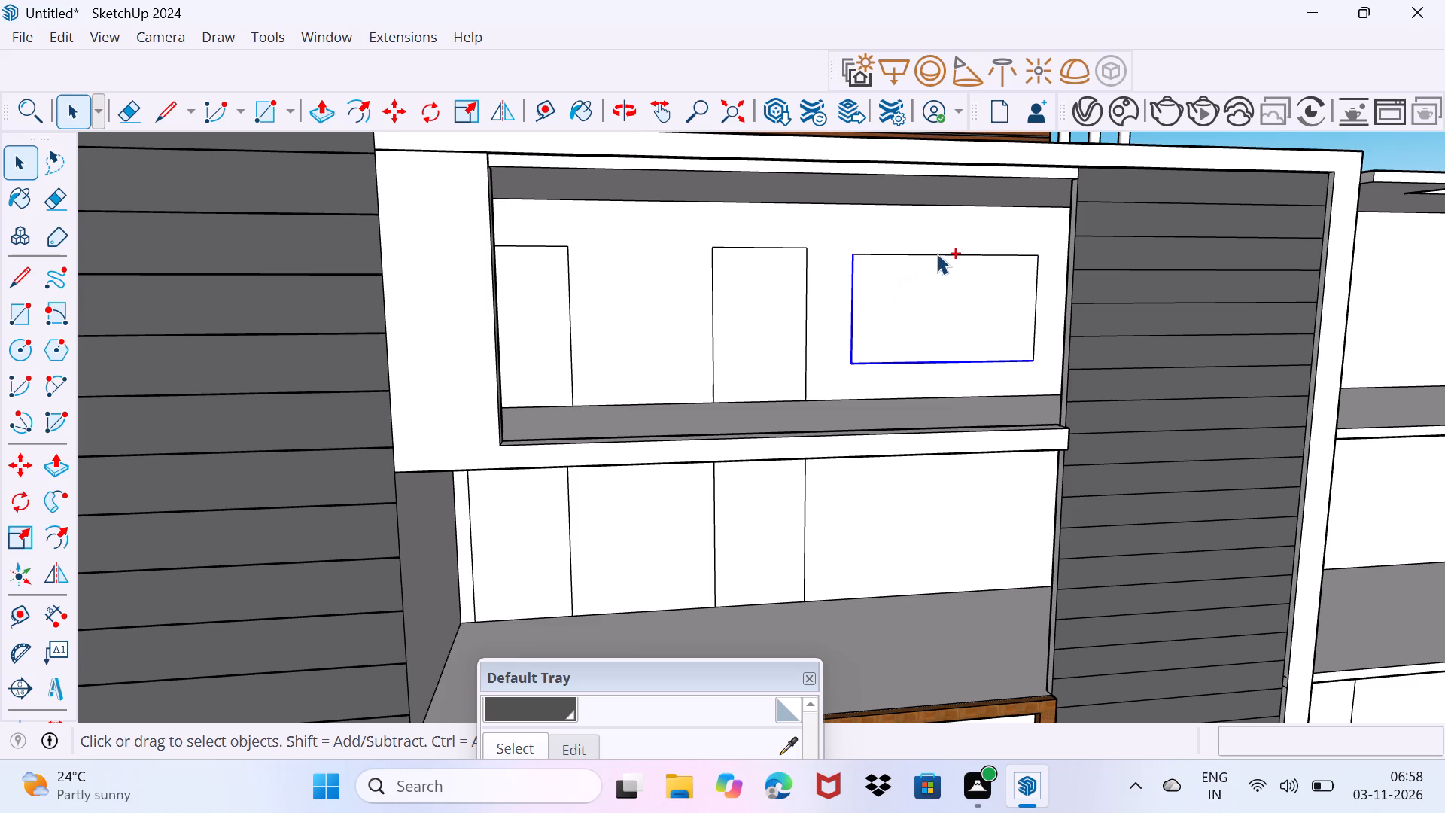
{"action": "left_click", "coordinate": [937, 254], "text": "ctrl"}
{"action": "left_click", "coordinate": [1037, 303], "text": "ctrl"}
{"action": "key", "text": "m"}
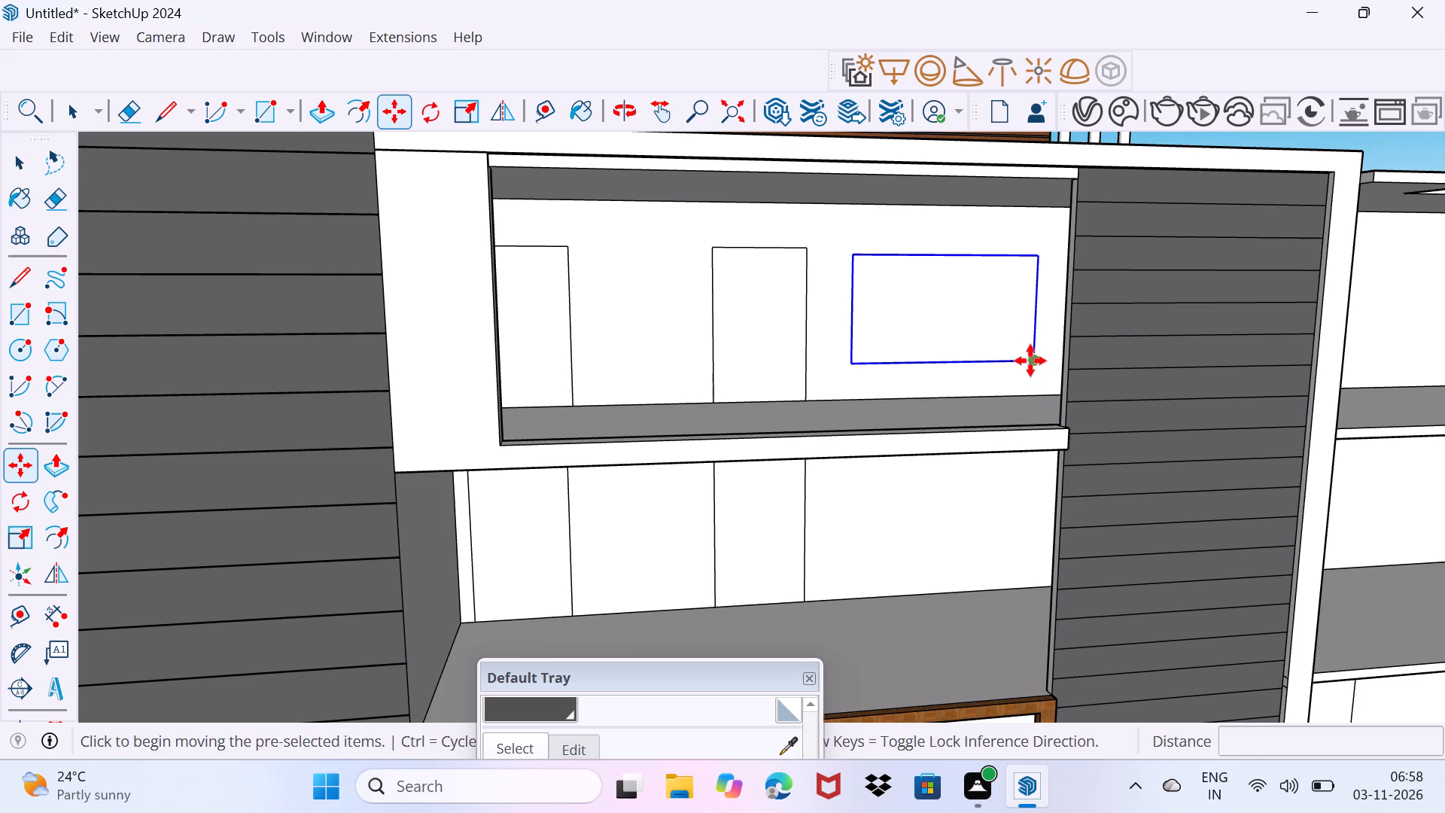
{"action": "left_click", "coordinate": [1037, 360]}
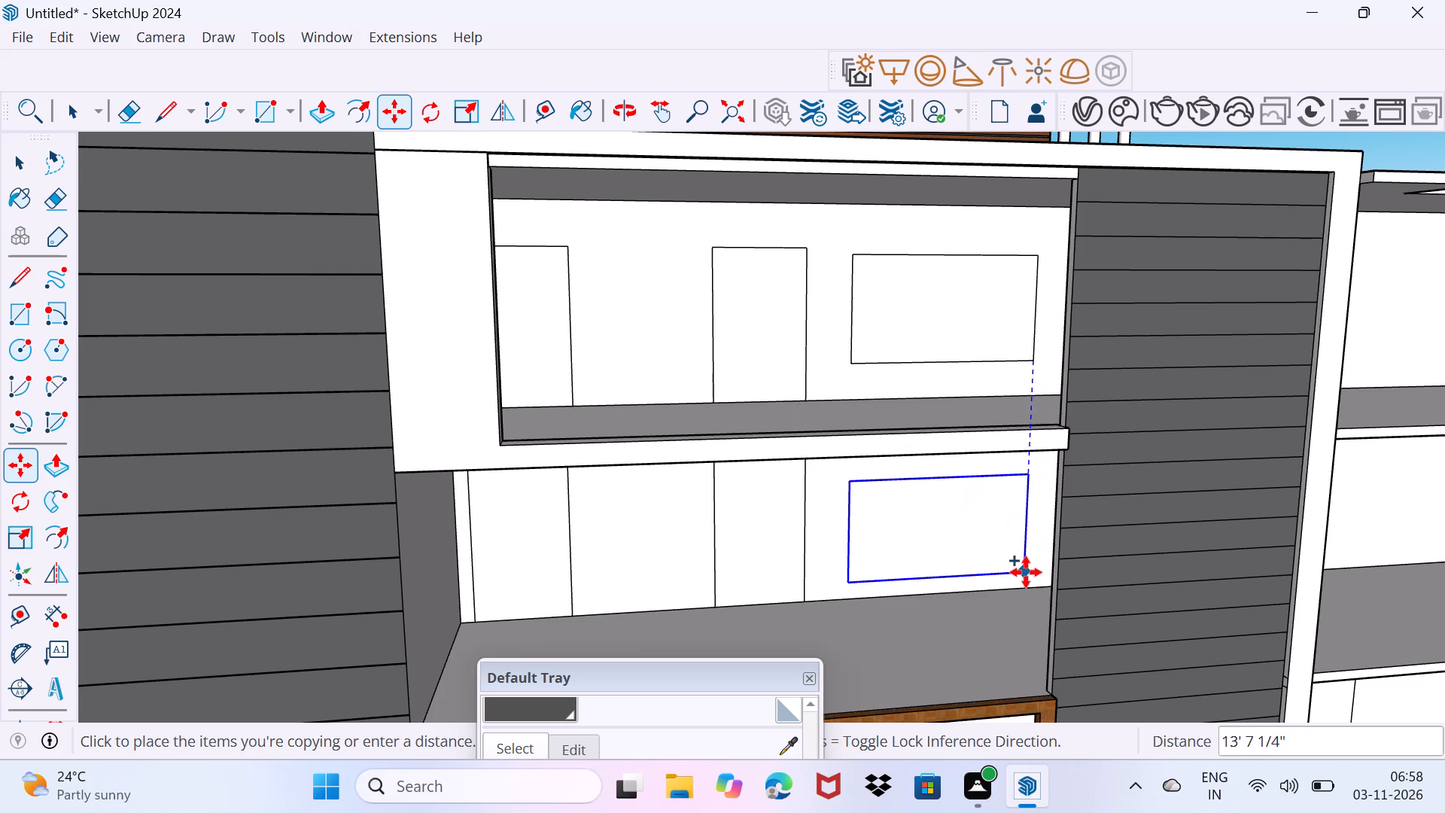
{"action": "left_click", "coordinate": [1027, 572]}
Copy the middle balcony's window outline about 12' 5 3/4" down onto the wood-framed balcony's wall.
{"action": "left_click", "coordinate": [1027, 572]}
{"action": "middle_click_drag", "start_coordinate": [1013, 588], "coordinate": [987, 297]}
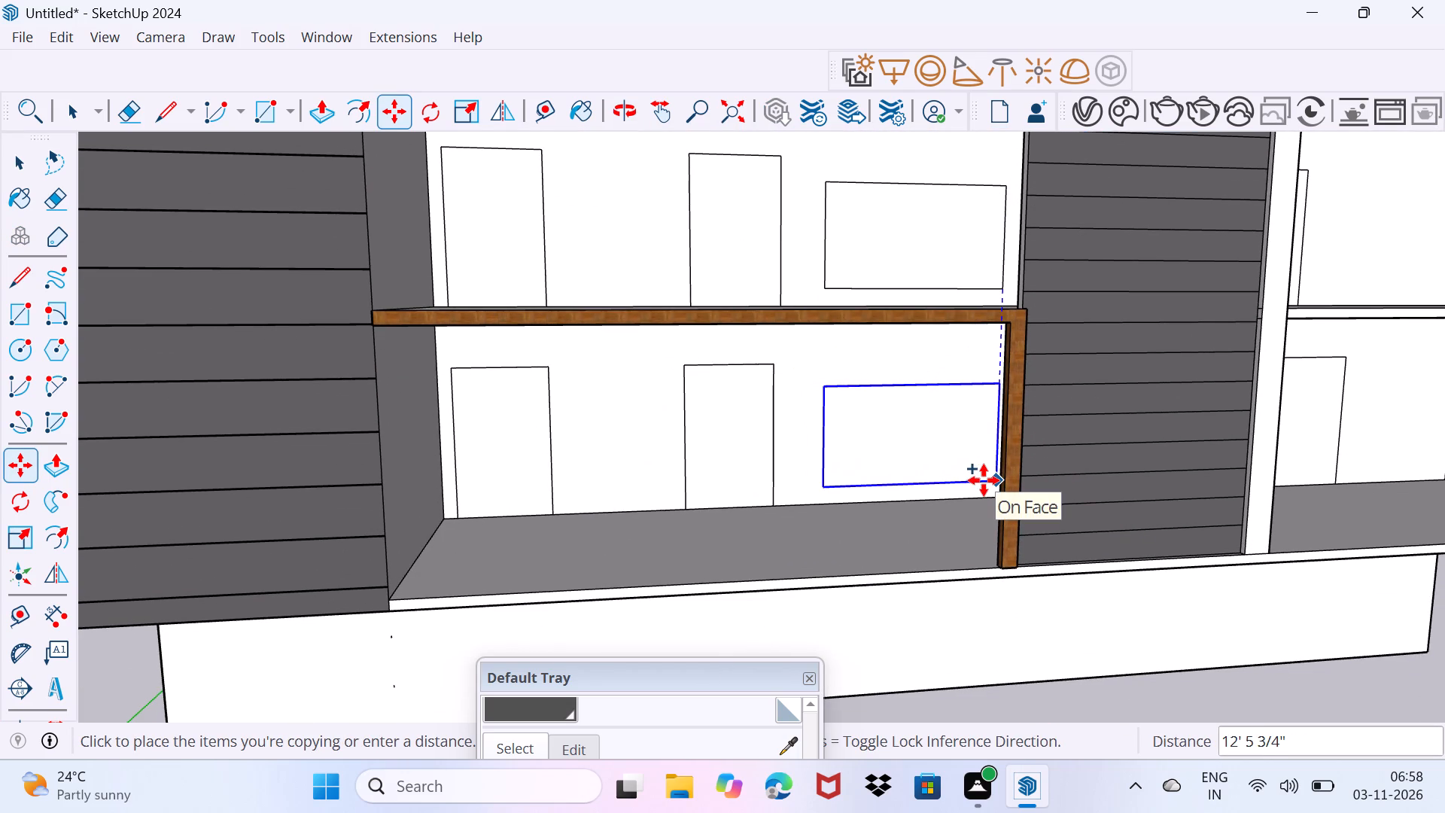
{"action": "left_click", "coordinate": [984, 480]}
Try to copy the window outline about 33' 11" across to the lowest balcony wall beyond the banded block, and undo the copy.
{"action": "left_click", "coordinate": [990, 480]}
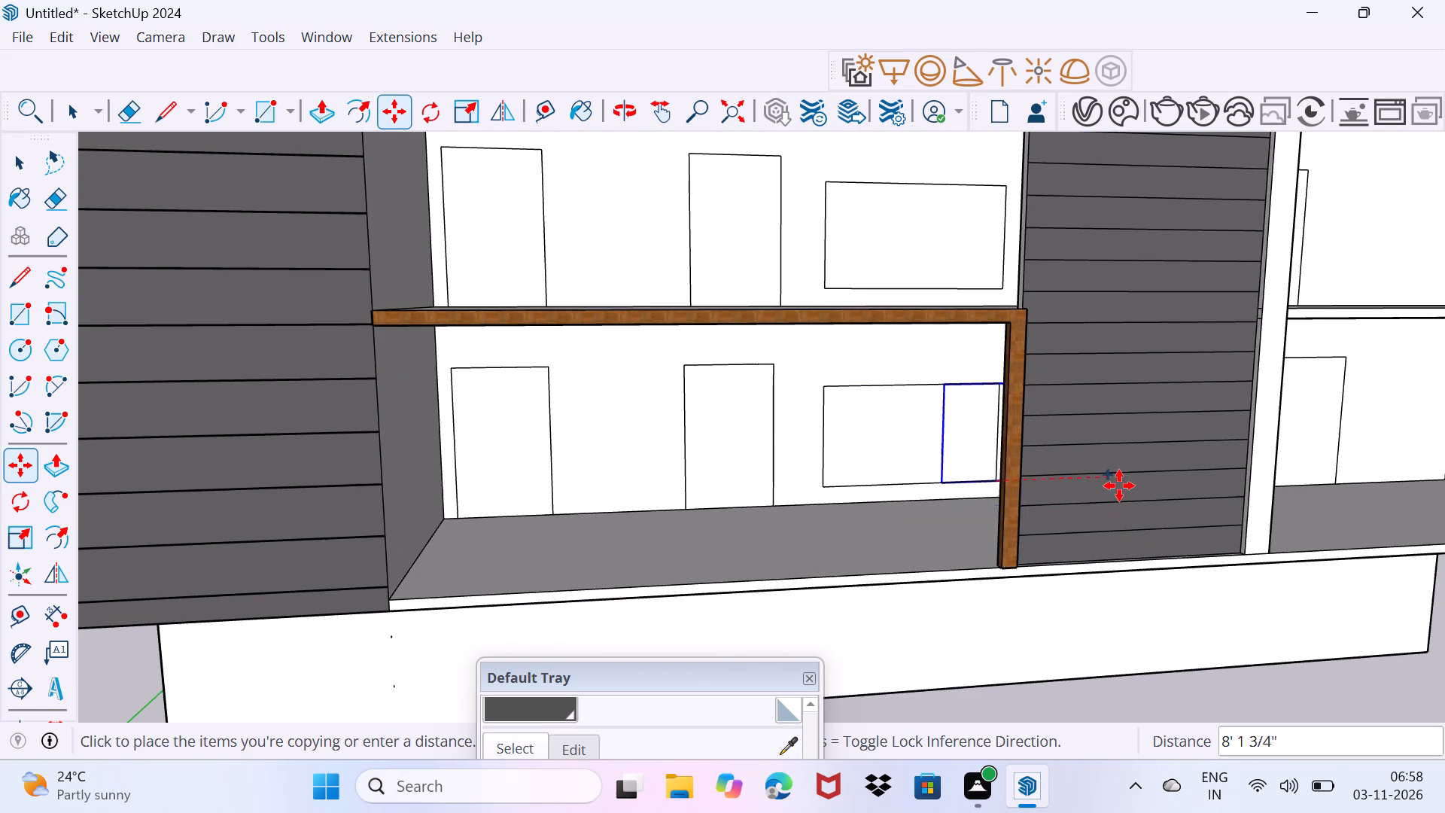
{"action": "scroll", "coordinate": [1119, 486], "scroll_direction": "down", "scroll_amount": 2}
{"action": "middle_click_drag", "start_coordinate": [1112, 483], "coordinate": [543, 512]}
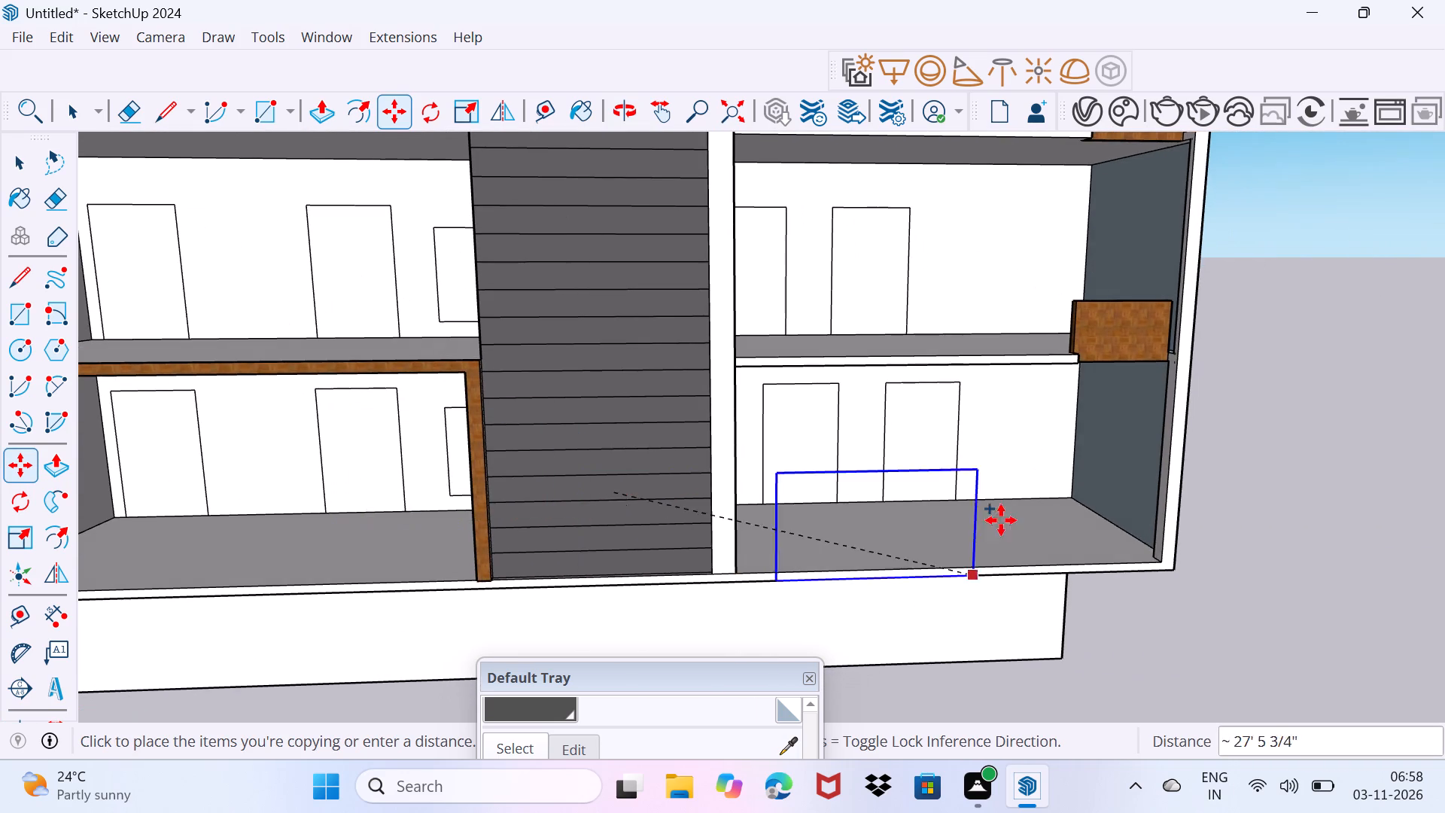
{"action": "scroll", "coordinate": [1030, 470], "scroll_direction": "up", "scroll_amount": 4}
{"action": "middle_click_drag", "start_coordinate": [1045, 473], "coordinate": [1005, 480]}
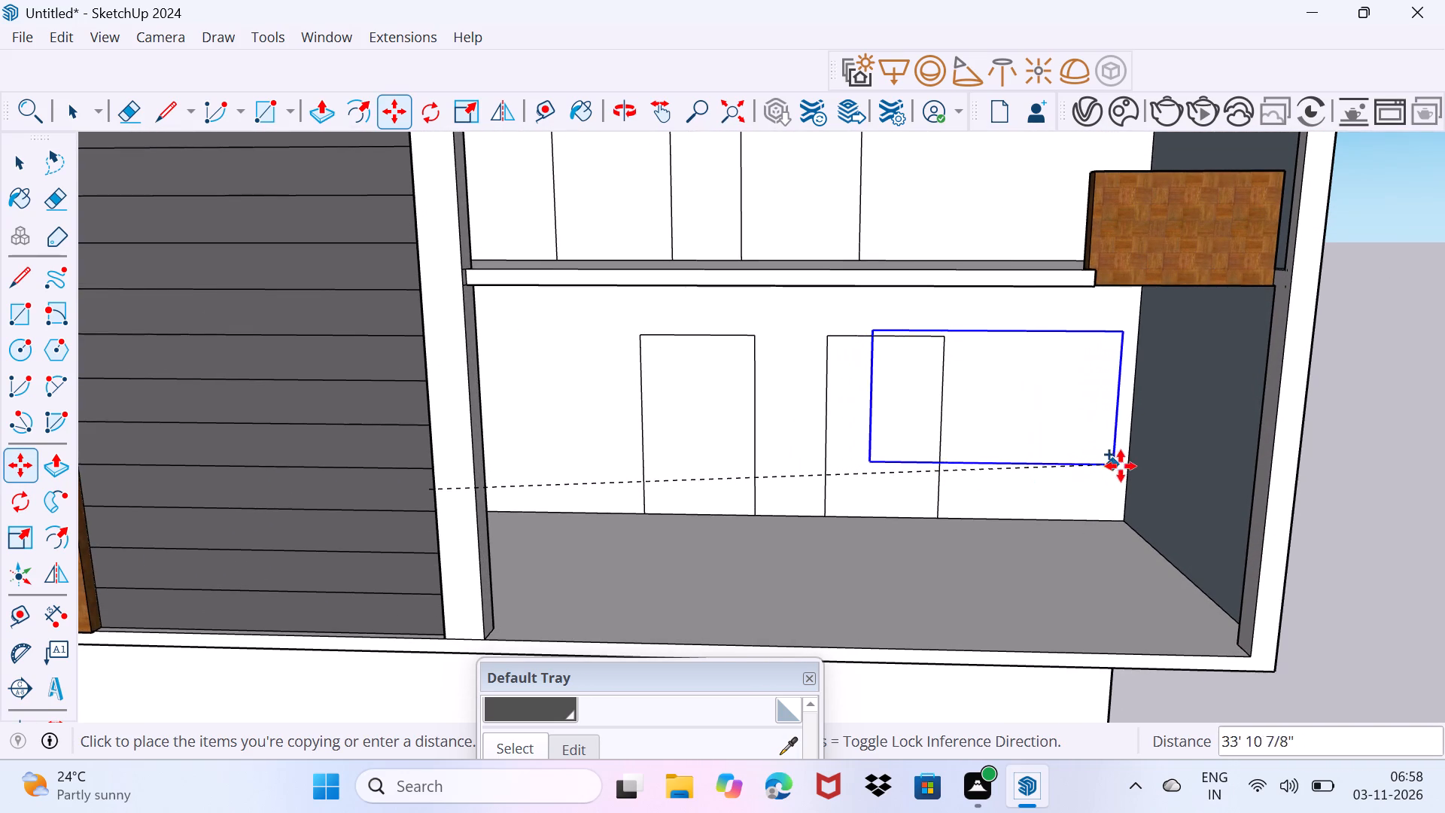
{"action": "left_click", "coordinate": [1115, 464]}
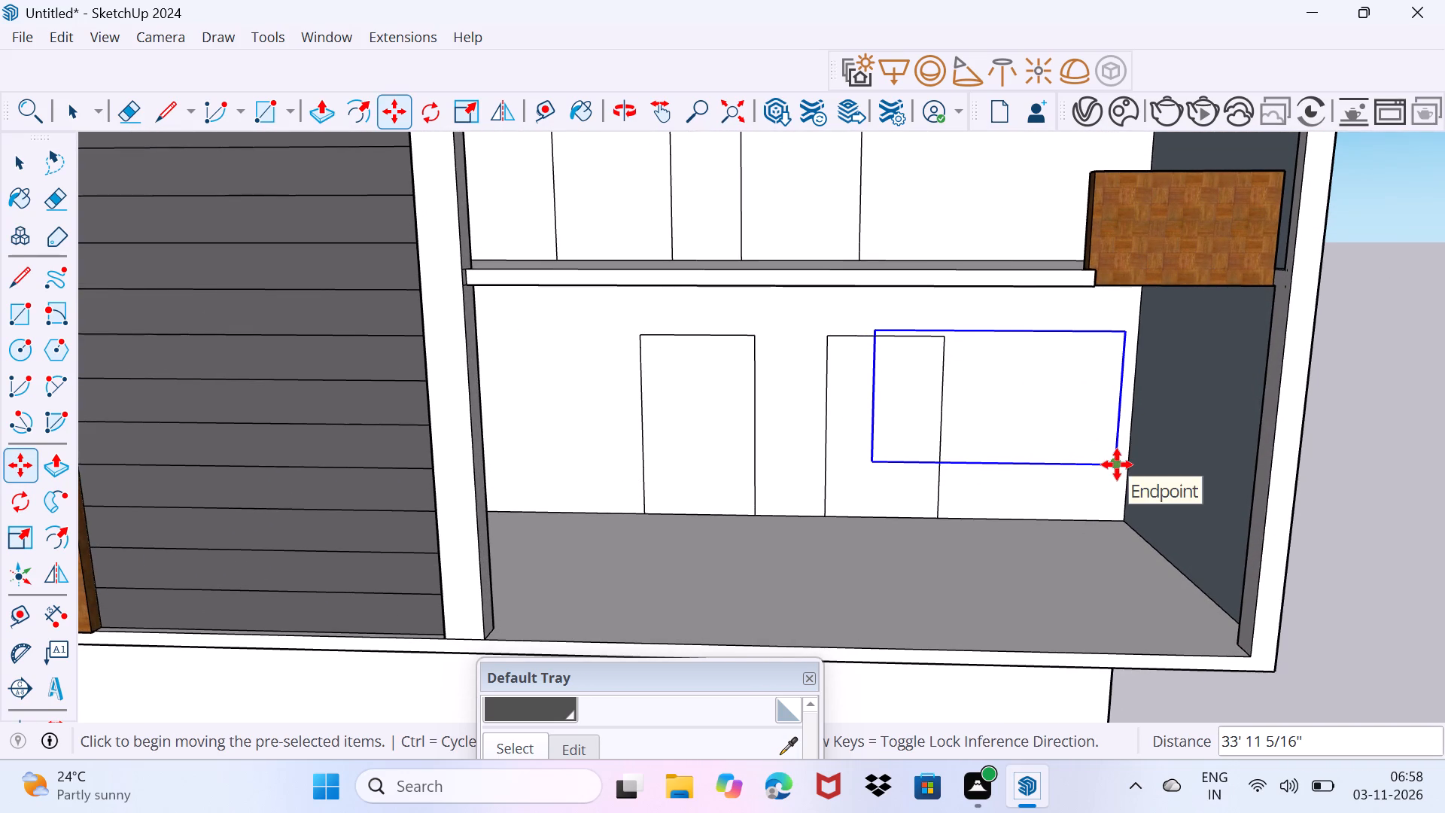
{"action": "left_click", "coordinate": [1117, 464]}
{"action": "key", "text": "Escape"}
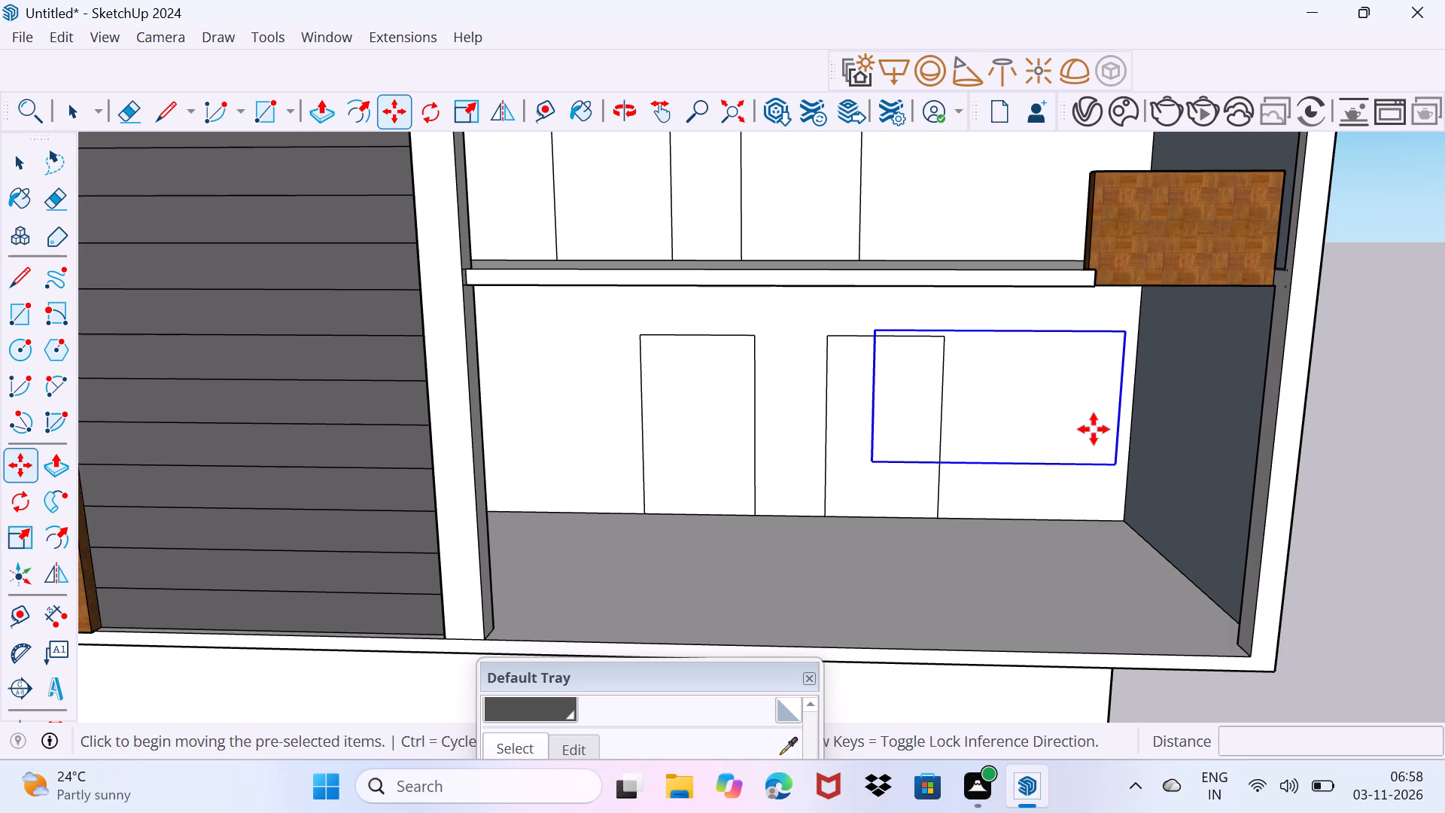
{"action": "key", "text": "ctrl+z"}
Draw a window rectangle about 5' 9" by 4' 9" on the lowest balcony's wall beyond the banded block, between the second door and side wall.
{"action": "key", "text": "space"}
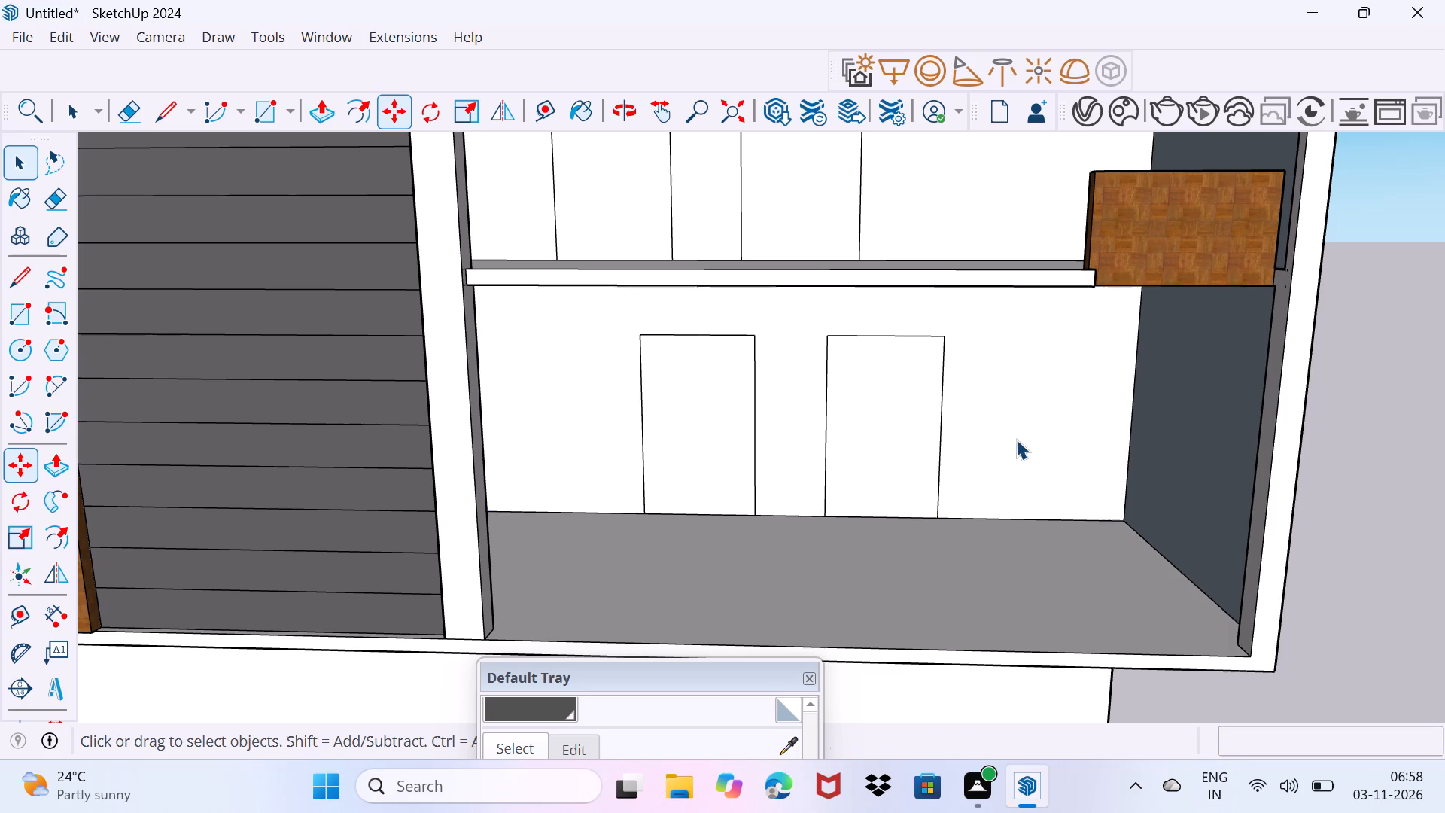
{"action": "scroll", "coordinate": [976, 428], "scroll_direction": "down", "scroll_amount": 9}
{"action": "middle_click_drag", "start_coordinate": [951, 226], "coordinate": [951, 227]}
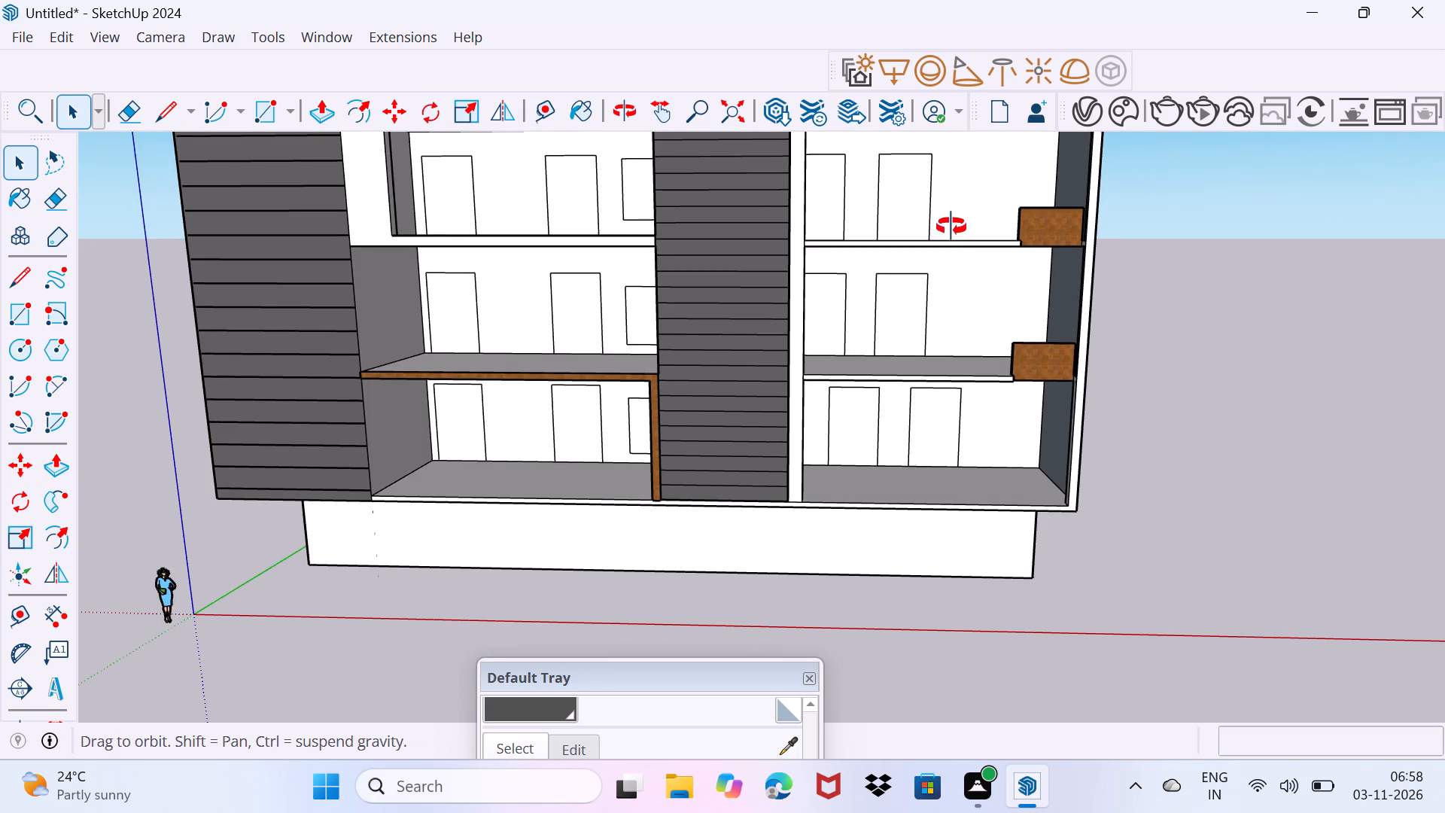
{"action": "middle_click_drag", "start_coordinate": [951, 227], "coordinate": [923, 343]}
{"action": "scroll", "coordinate": [1005, 618], "scroll_direction": "up", "scroll_amount": 8}
{"action": "middle_click_drag", "start_coordinate": [954, 541], "coordinate": [955, 502]}
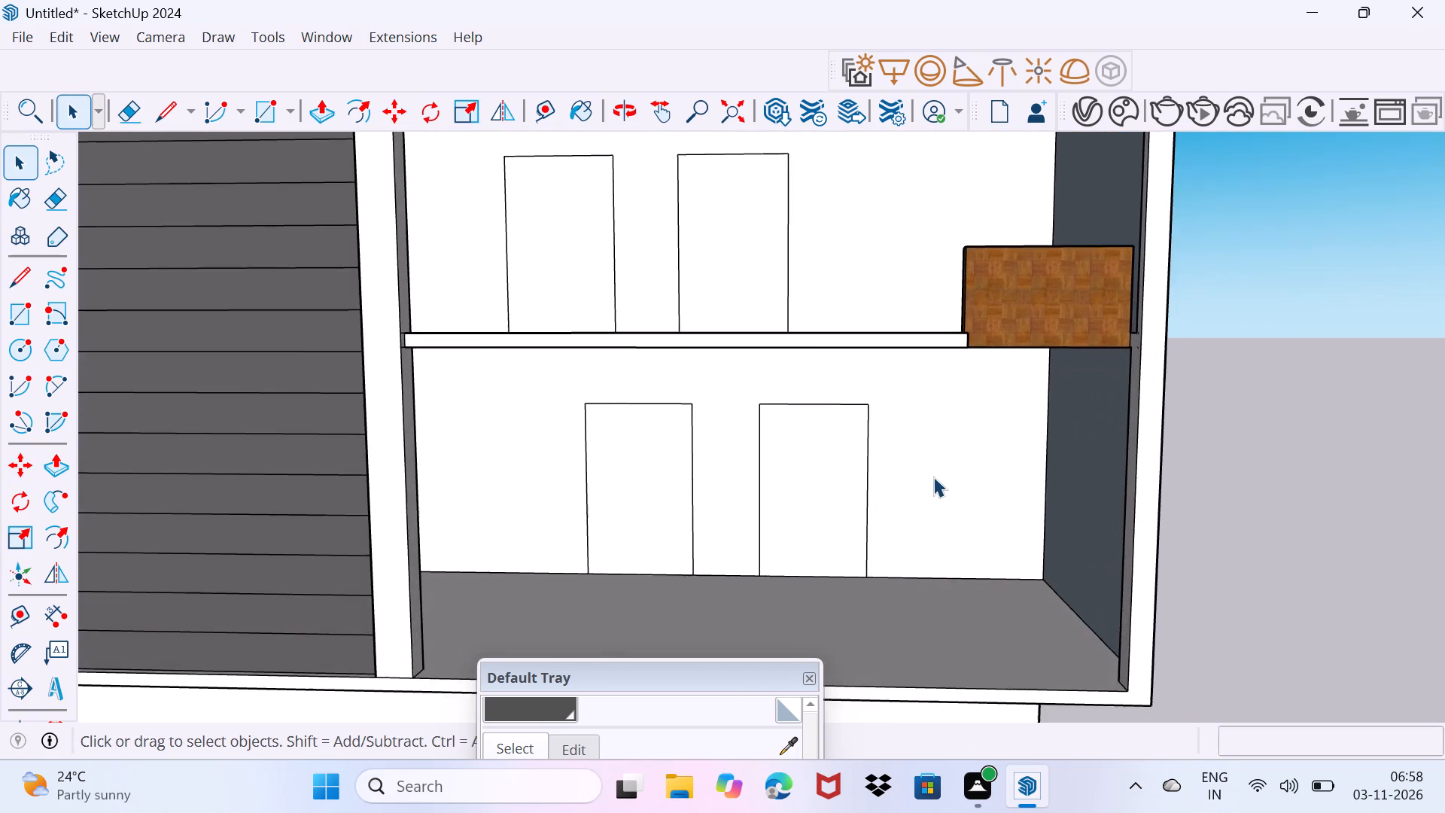
{"action": "scroll", "coordinate": [932, 476], "scroll_direction": "up", "scroll_amount": 3}
{"action": "type", "text": "er"}
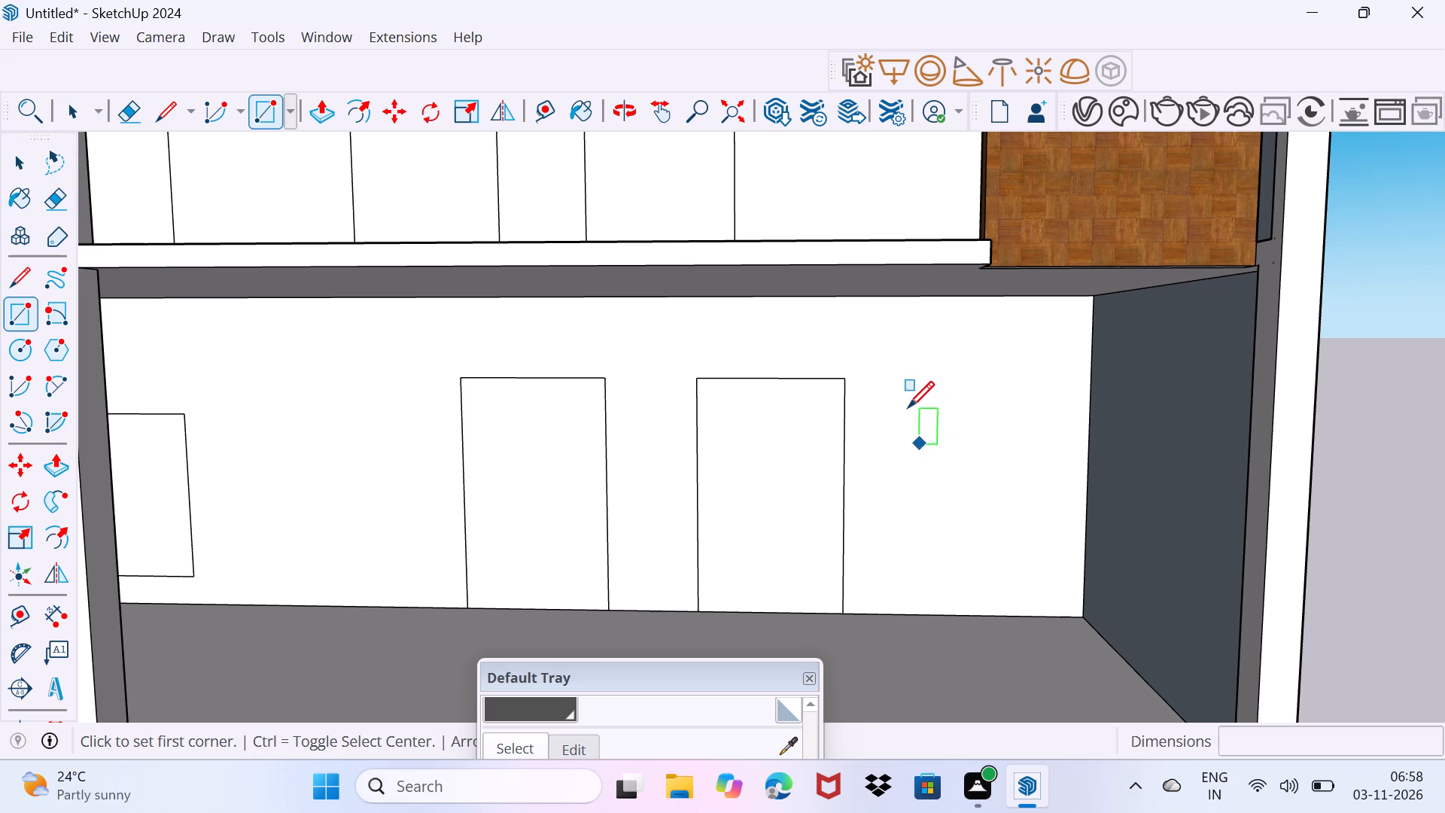
{"action": "left_click", "coordinate": [897, 382]}
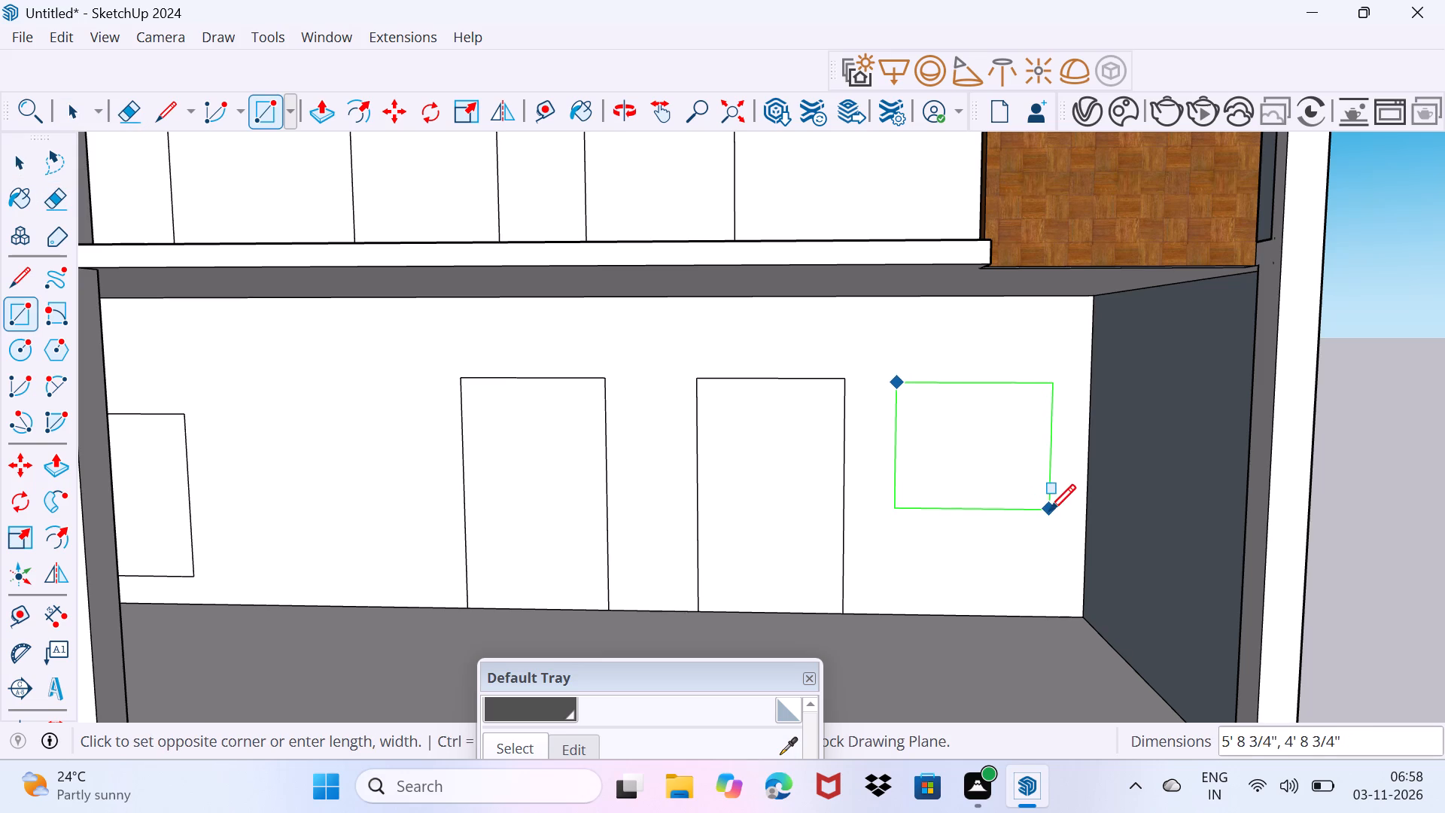
{"action": "left_click", "coordinate": [1056, 508]}
Draw a window rectangle about 4' 7" high on the middle balcony's wall beyond the banded block, beside the second door outline.
{"action": "middle_click_drag", "start_coordinate": [924, 419], "coordinate": [923, 673], "text": "shift"}
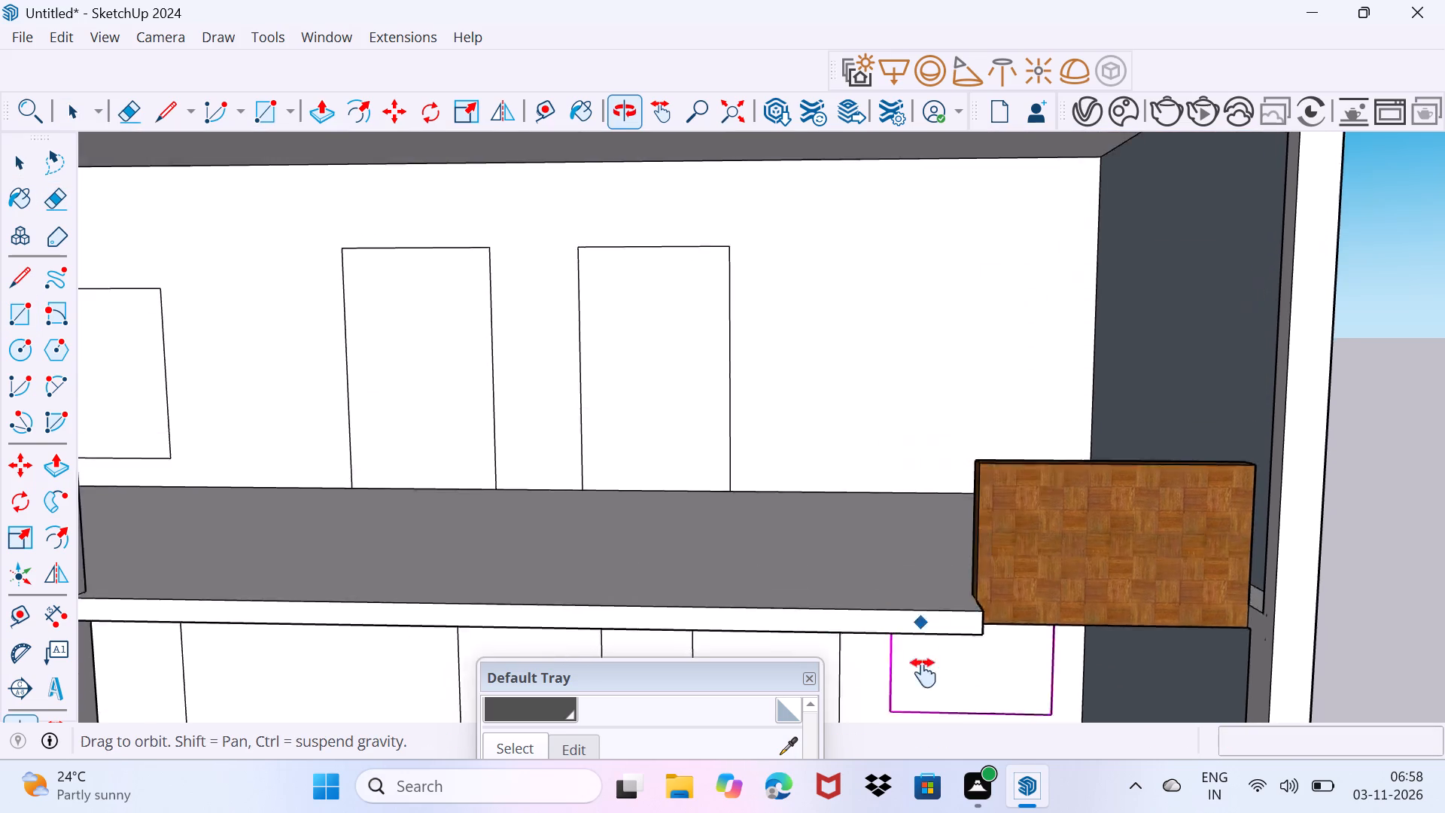
{"action": "middle_click_drag", "start_coordinate": [923, 673], "coordinate": [927, 699], "text": "shift"}
{"action": "left_click_drag", "start_coordinate": [809, 333], "coordinate": [832, 354]}
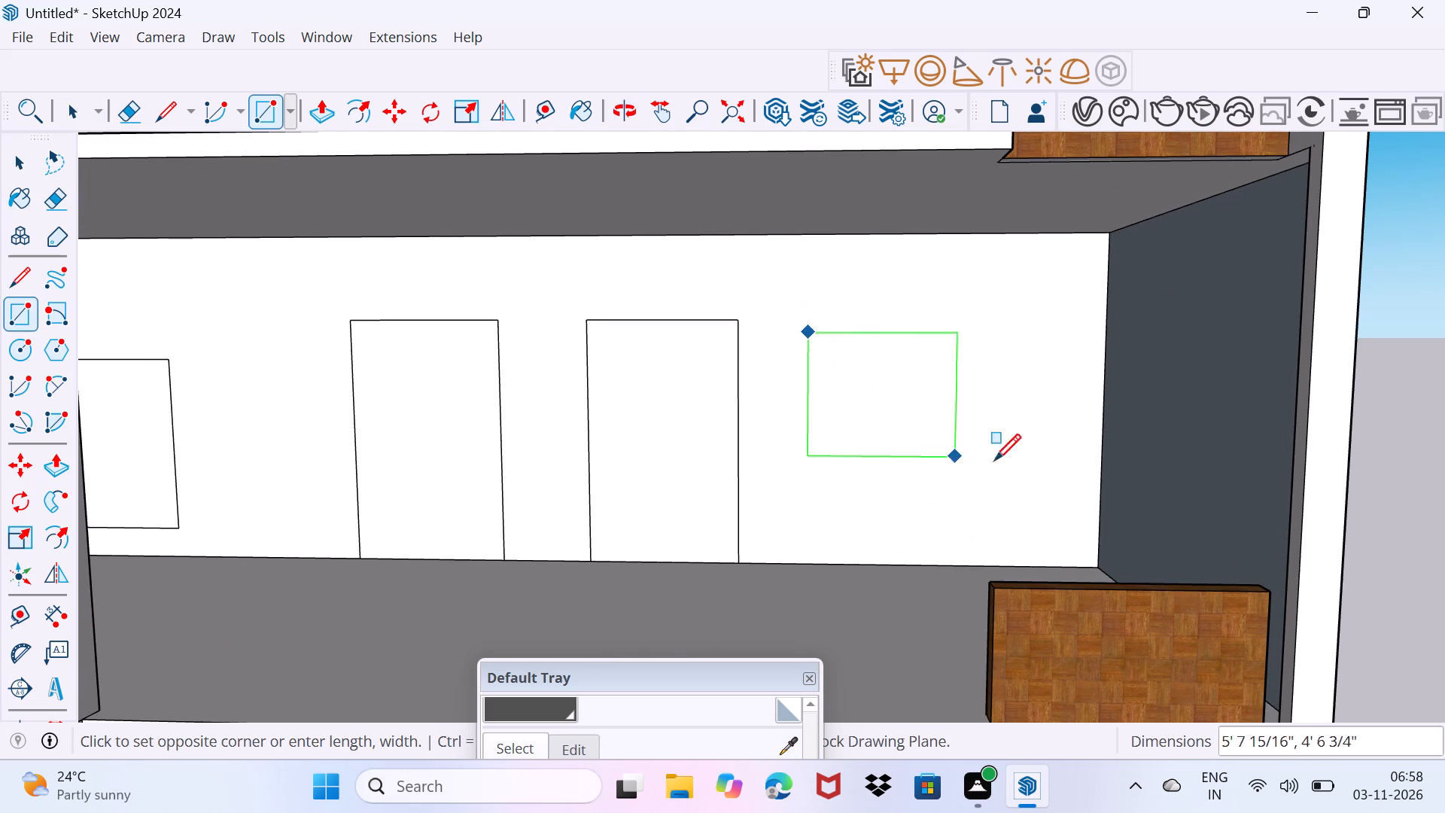
{"action": "left_click", "coordinate": [1044, 458]}
Draw a window rectangle about 7' 3" by 4' 6" on the top balcony's wall beyond the banded block, beside the second door outline.
{"action": "middle_click_drag", "start_coordinate": [925, 370], "coordinate": [930, 679]}
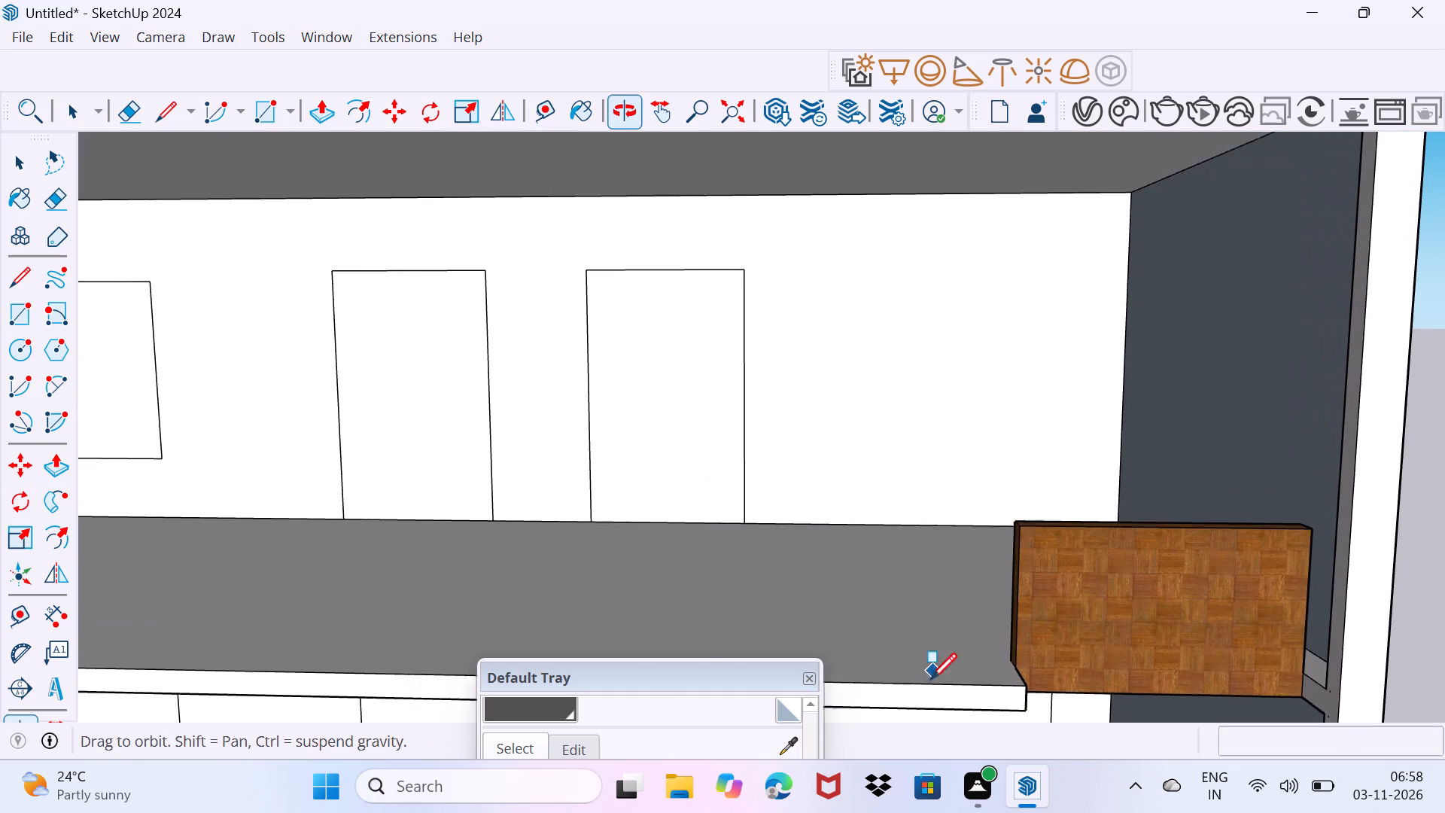
{"action": "middle_click_drag", "start_coordinate": [930, 679], "coordinate": [932, 683]}
{"action": "left_click_drag", "start_coordinate": [866, 288], "coordinate": [878, 300]}
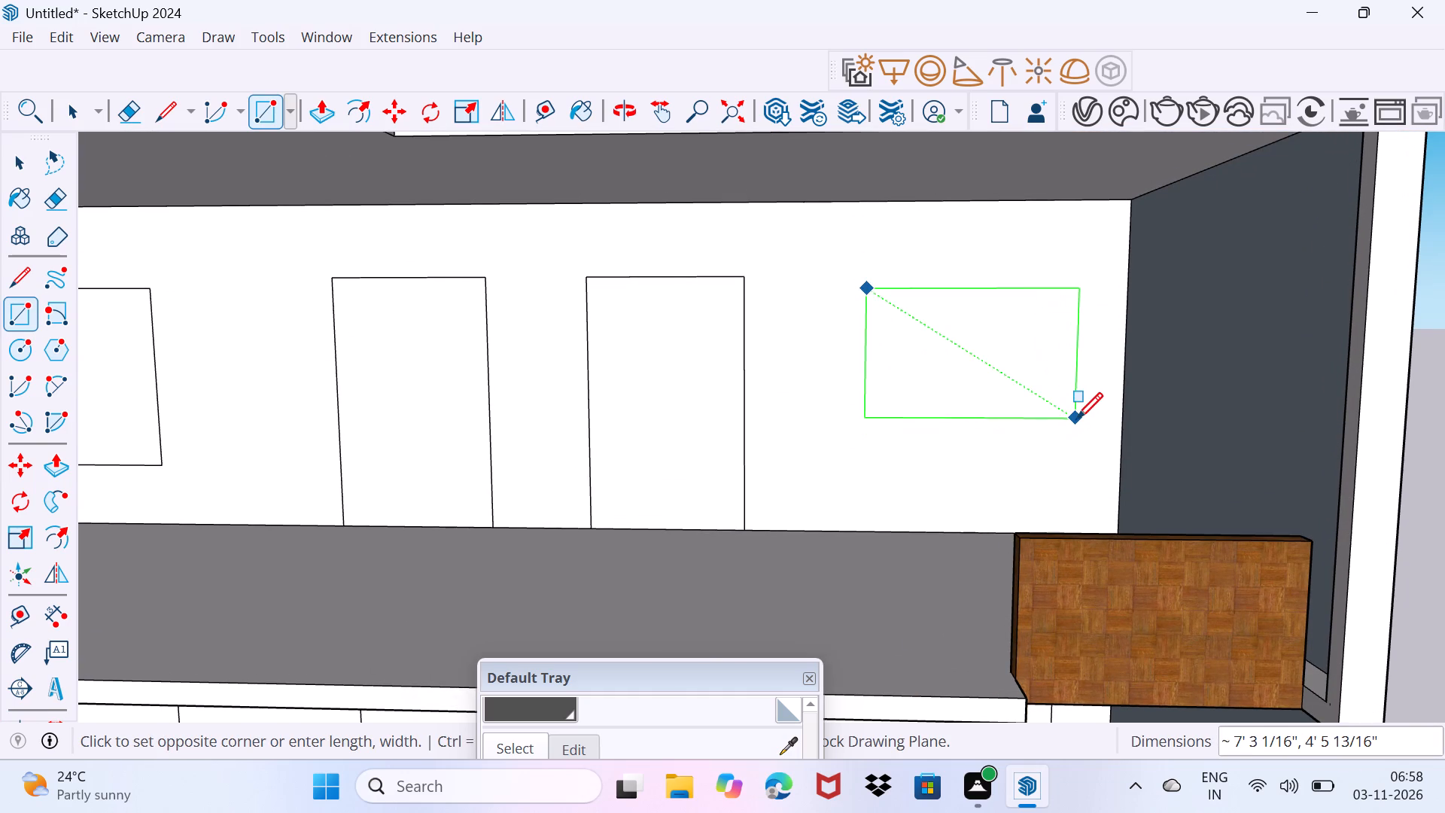
{"action": "left_click", "coordinate": [1076, 419]}
Push the face of the top balcony's new window 6" into the wall.
{"action": "key", "text": "space"}
{"action": "left_click", "coordinate": [993, 371]}
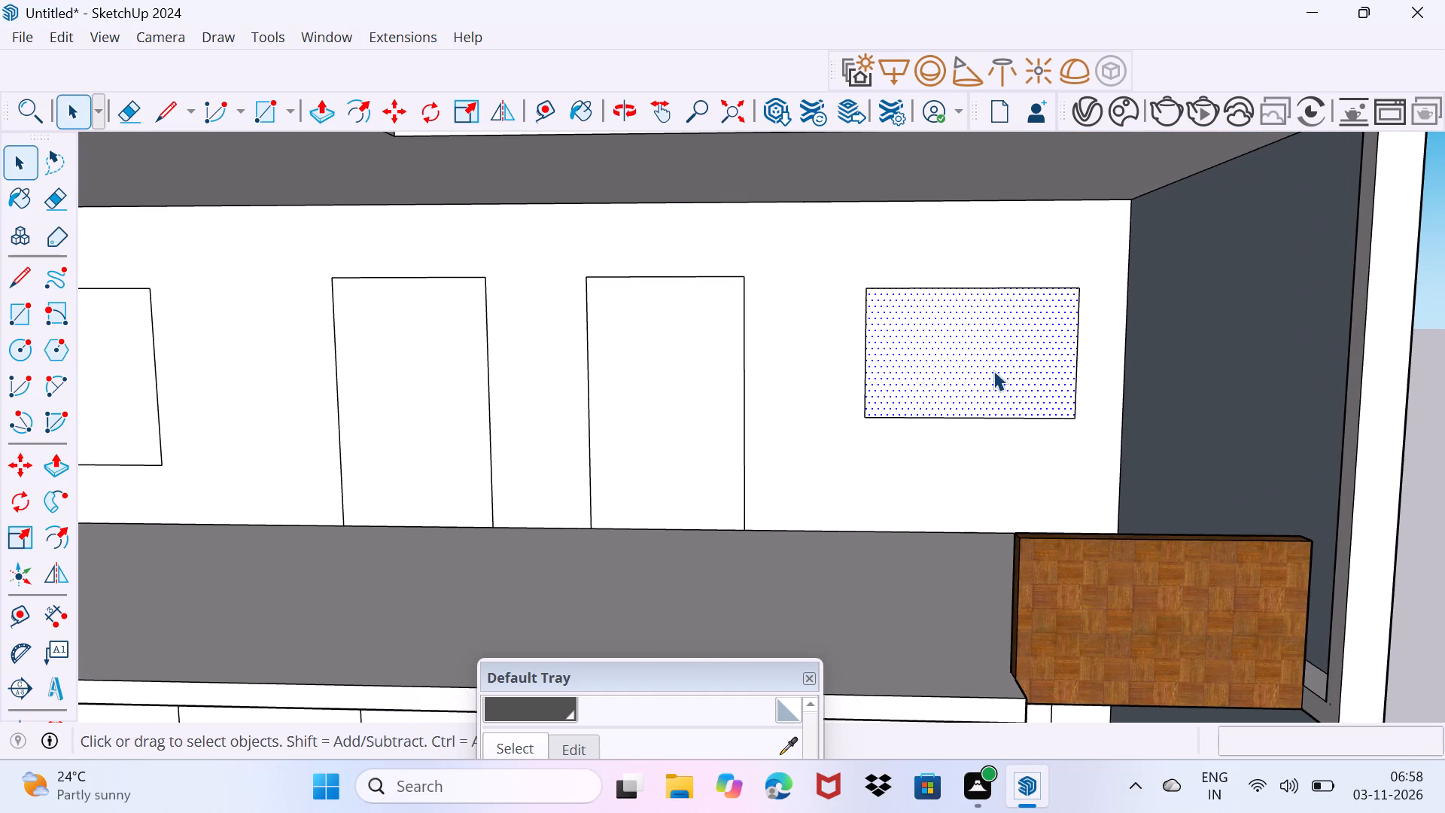
{"action": "key", "text": "p"}
{"action": "left_click", "coordinate": [993, 370]}
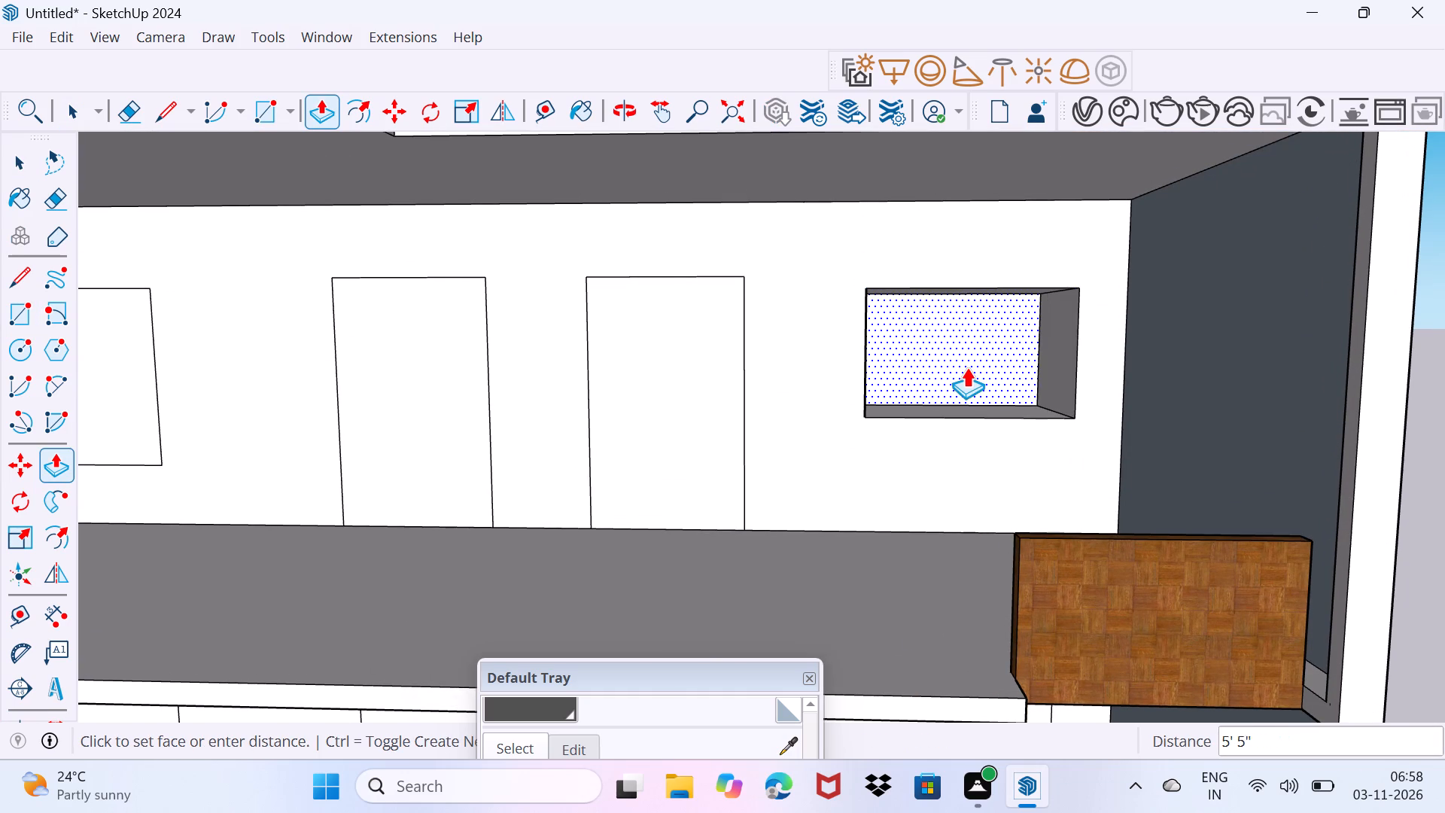
{"action": "key", "text": "6"}
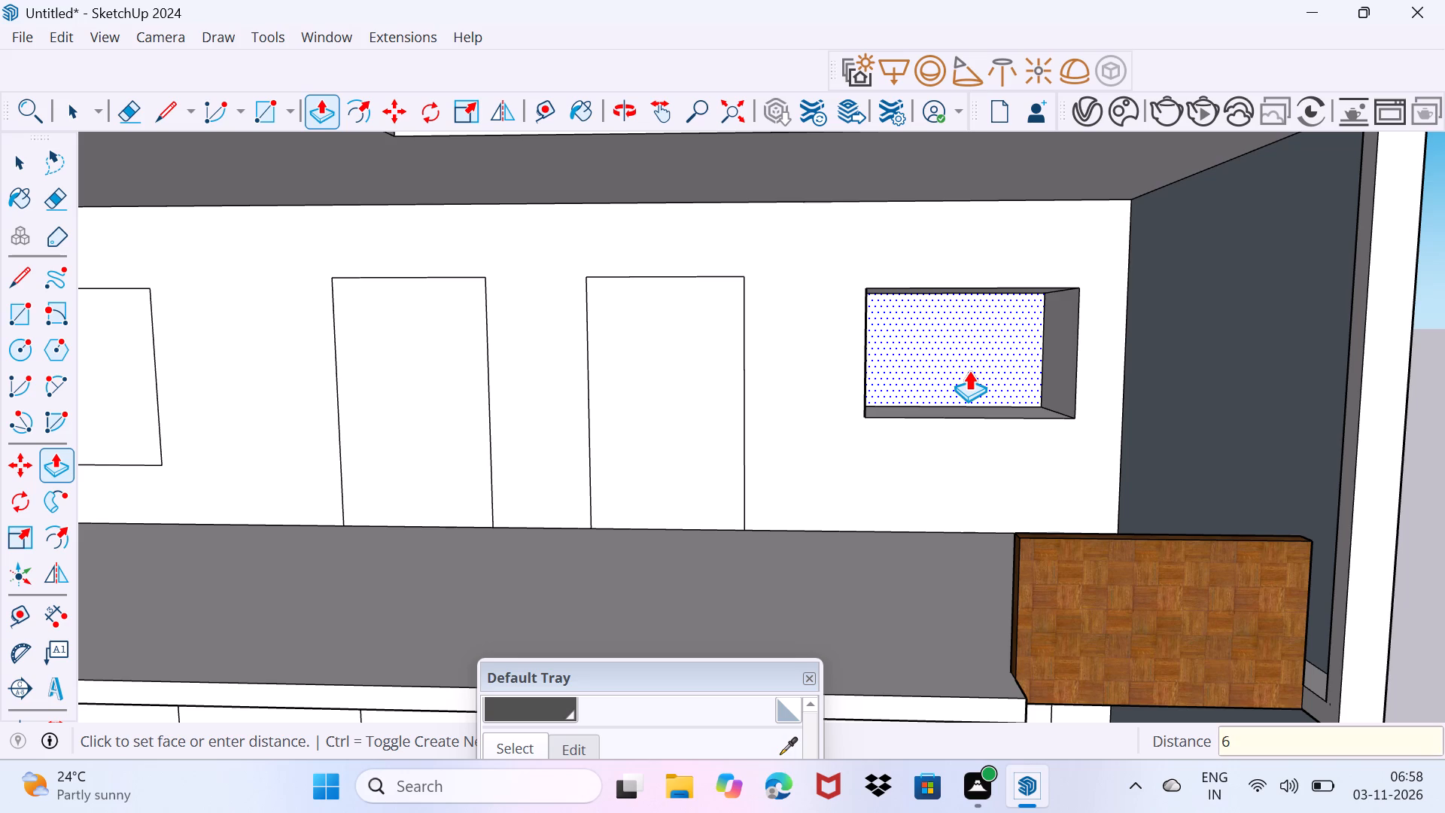
{"action": "key", "text": "shift+quotedbl"}
{"action": "key", "text": "Return"}
Push the same top balcony window face a further 4' into the wall.
{"action": "left_click", "coordinate": [965, 382]}
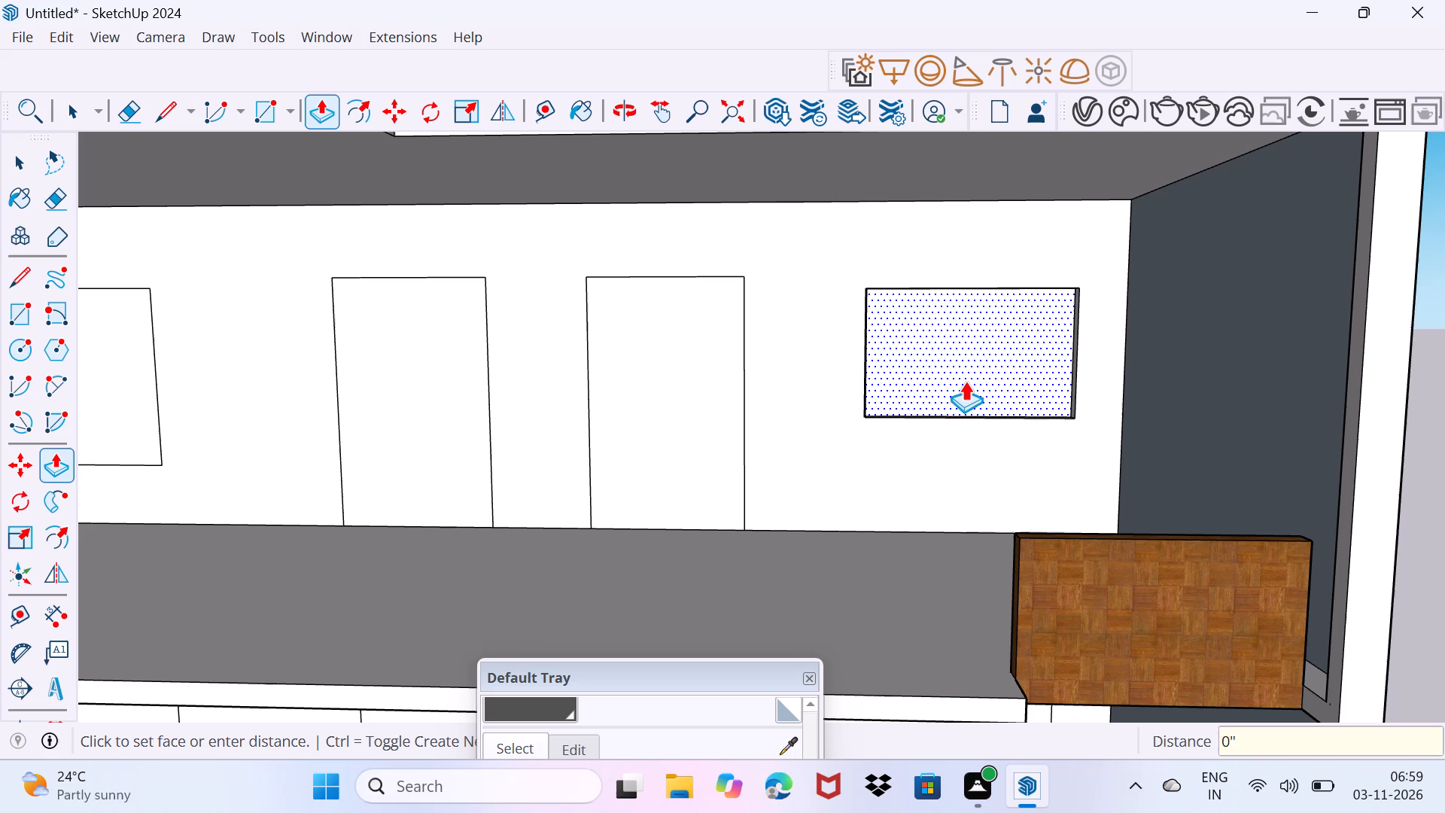
{"action": "key", "text": "1"}
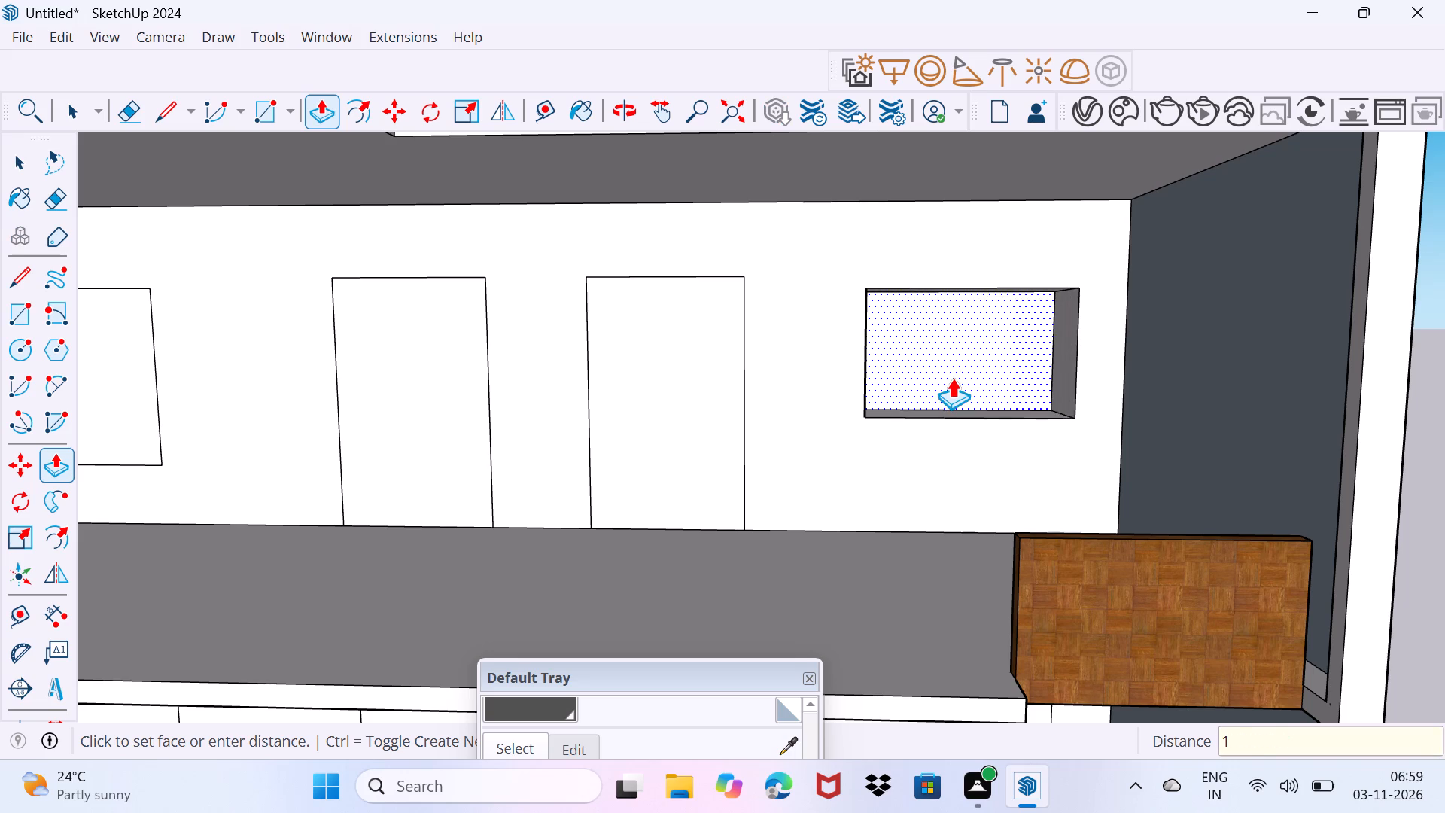
{"action": "key", "text": "BackSpace"}
{"action": "type", "text": "4'"}
{"action": "key", "text": "Return"}
Repeat the 4' push on the top balcony's two doors and on the doors and window of the middle balcony below it.
{"action": "double_click", "coordinate": [637, 392]}
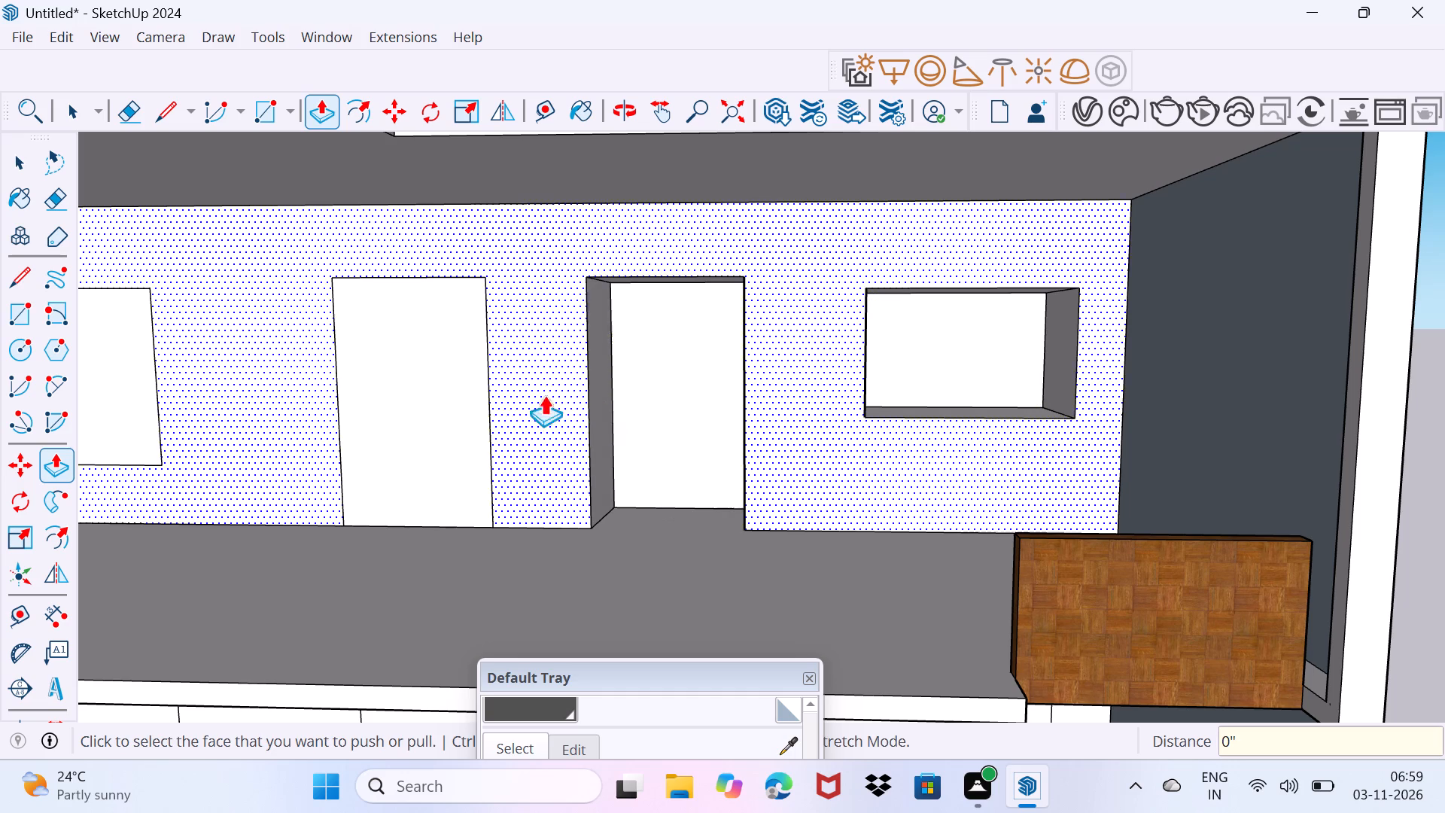
{"action": "double_click", "coordinate": [443, 400]}
{"action": "scroll", "coordinate": [309, 418], "scroll_direction": "down", "scroll_amount": 4}
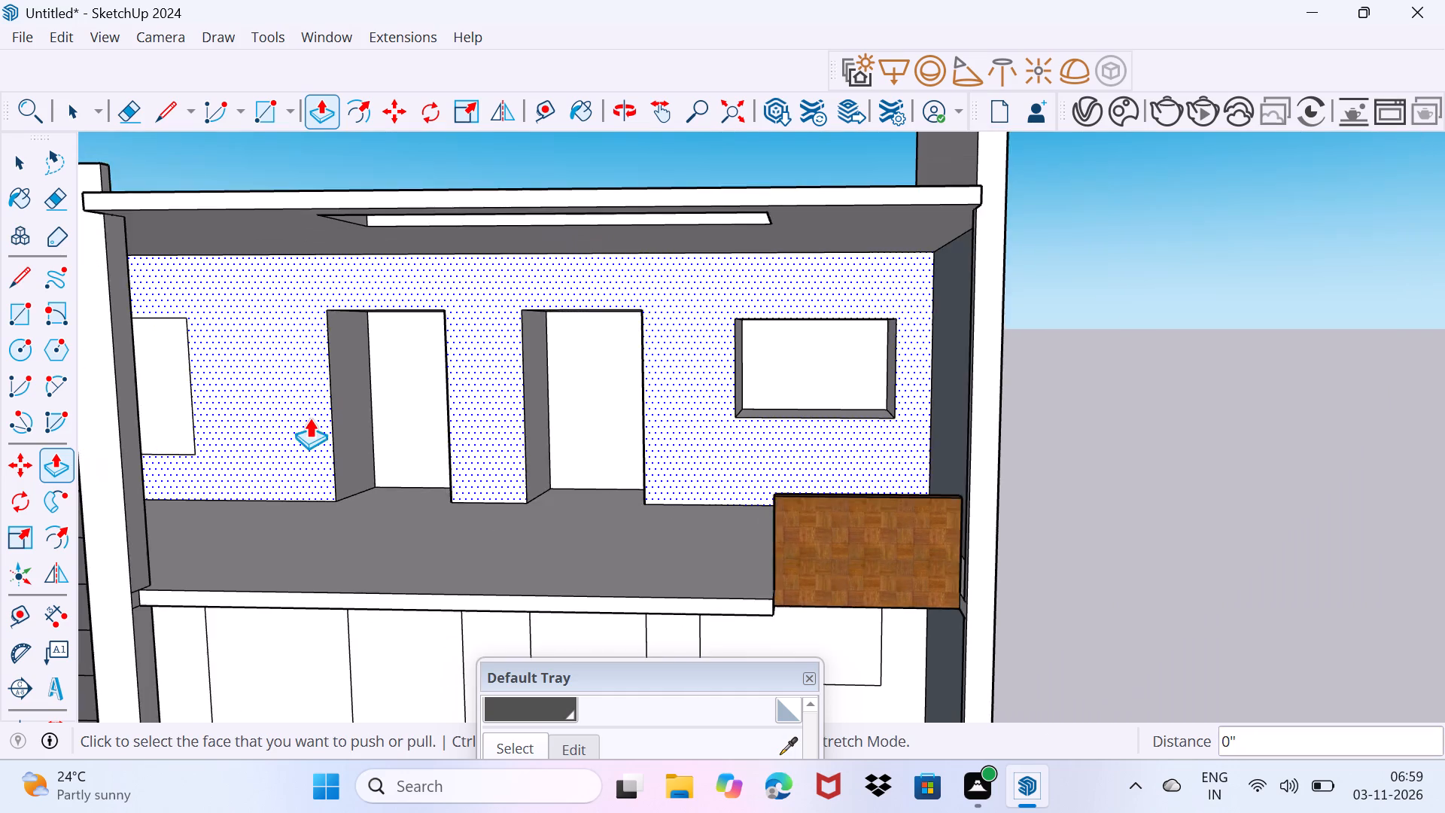
{"action": "scroll", "coordinate": [309, 418], "scroll_direction": "down", "scroll_amount": 7}
{"action": "scroll", "coordinate": [492, 559], "scroll_direction": "up", "scroll_amount": 4}
{"action": "double_click", "coordinate": [466, 564]}
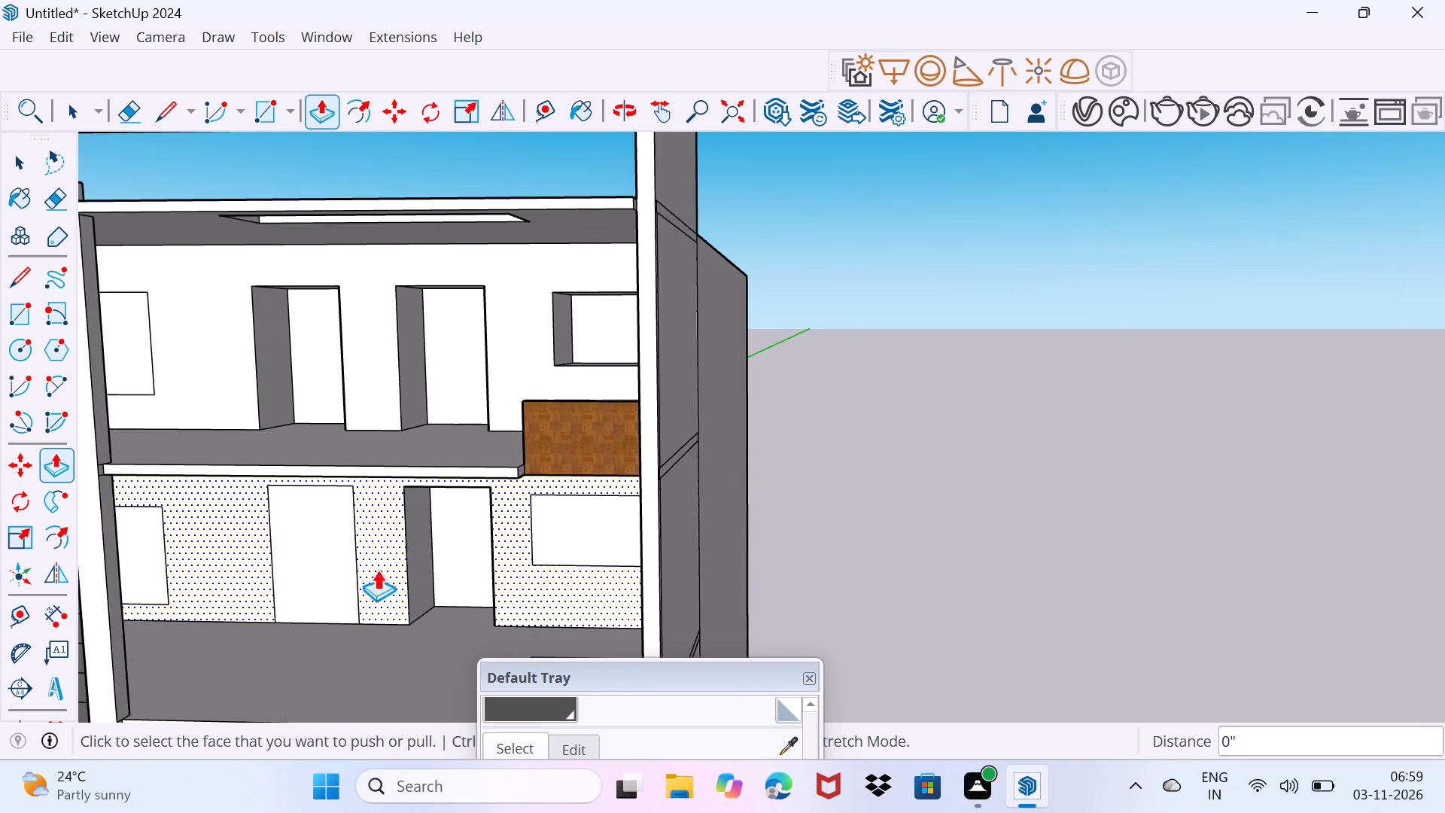
{"action": "double_click", "coordinate": [312, 558]}
{"action": "double_click", "coordinate": [595, 525]}
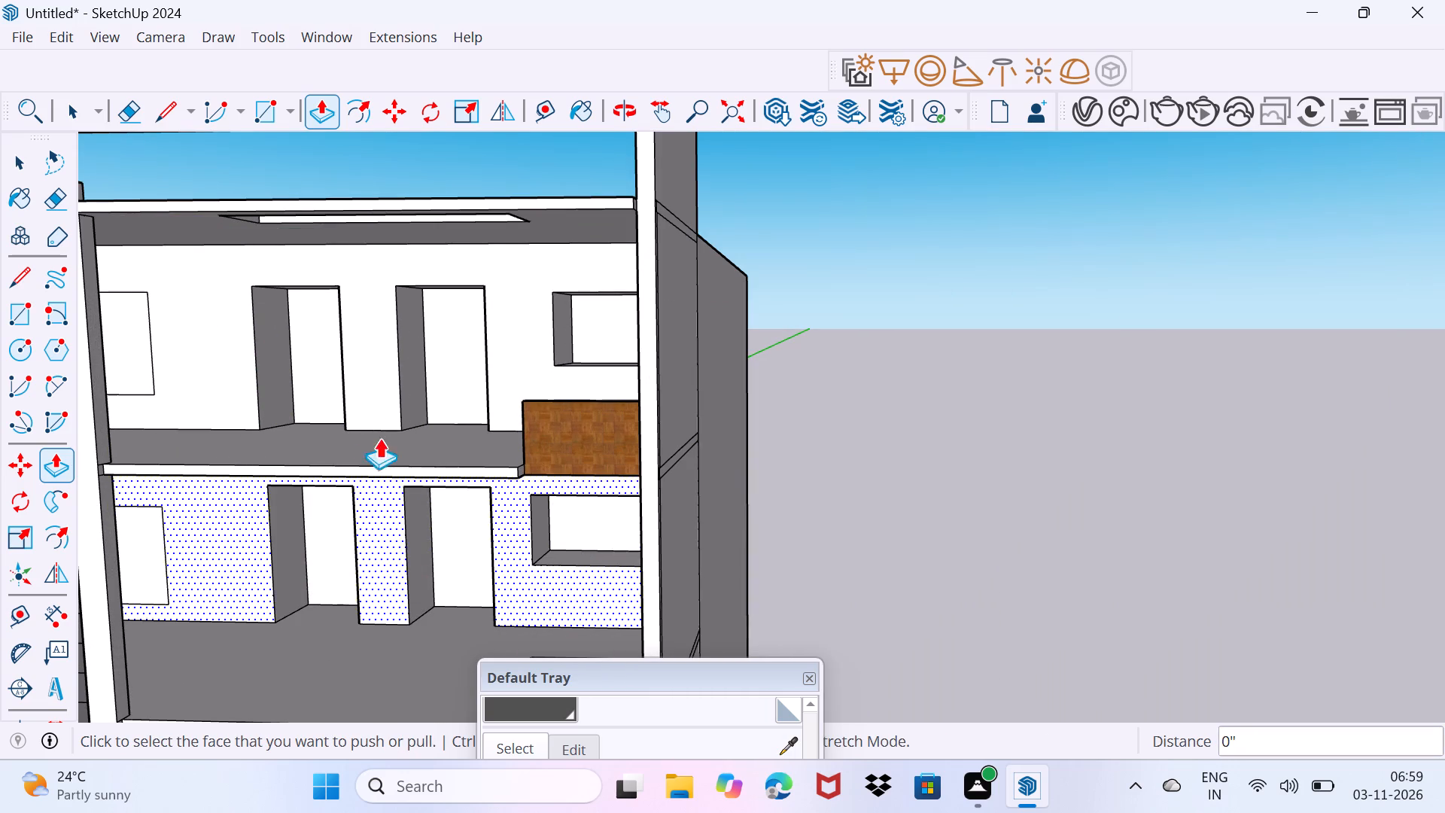
Repeat the push on both doors and the window of the middle balcony between the two banded blocks, just above the wood frame.
{"action": "scroll", "coordinate": [220, 315], "scroll_direction": "down", "scroll_amount": 2}
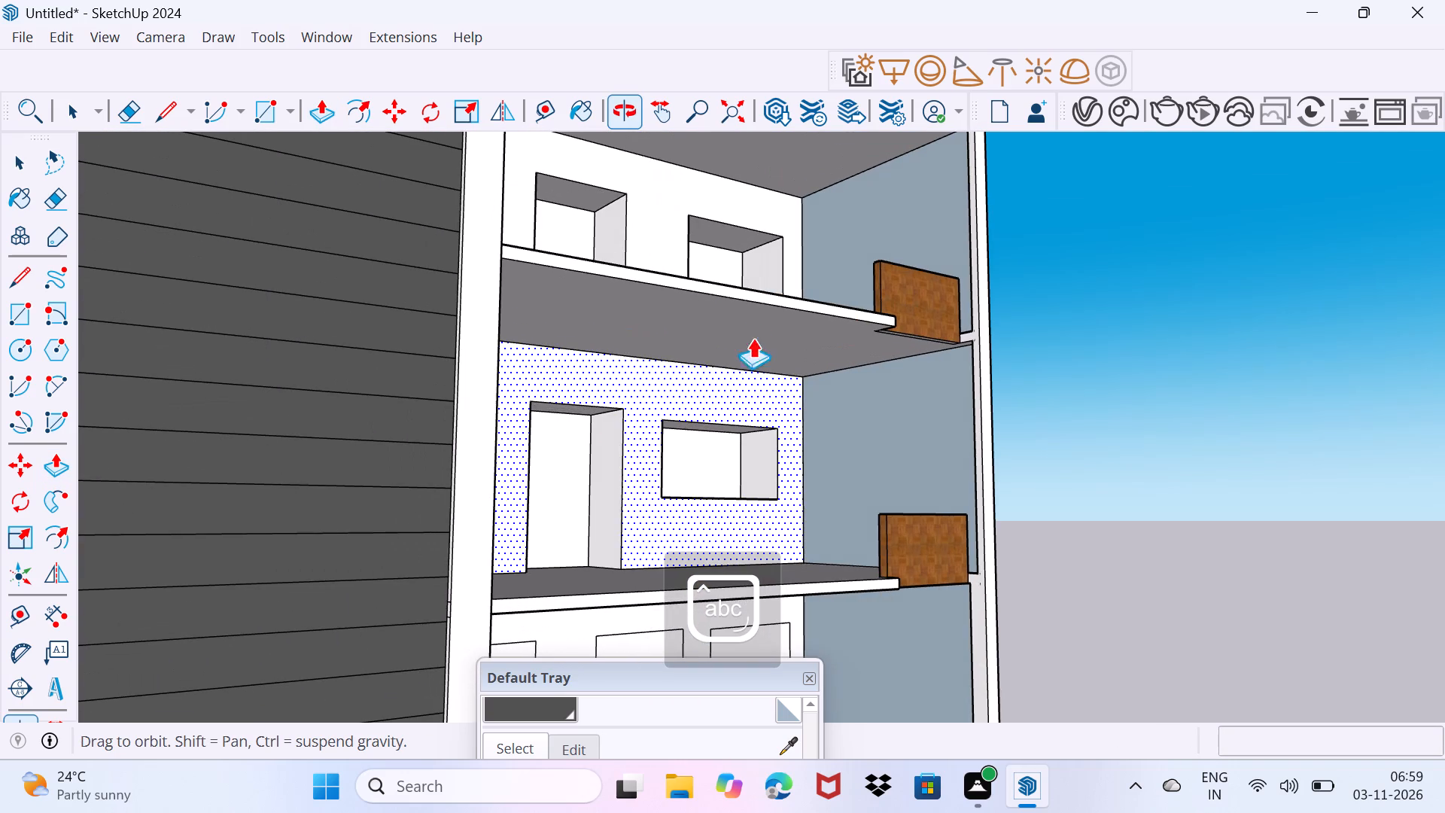
{"action": "scroll", "coordinate": [696, 372], "scroll_direction": "down", "scroll_amount": 9}
{"action": "scroll", "coordinate": [339, 441], "scroll_direction": "up", "scroll_amount": 4}
{"action": "middle_click_drag", "start_coordinate": [342, 427], "coordinate": [251, 440]}
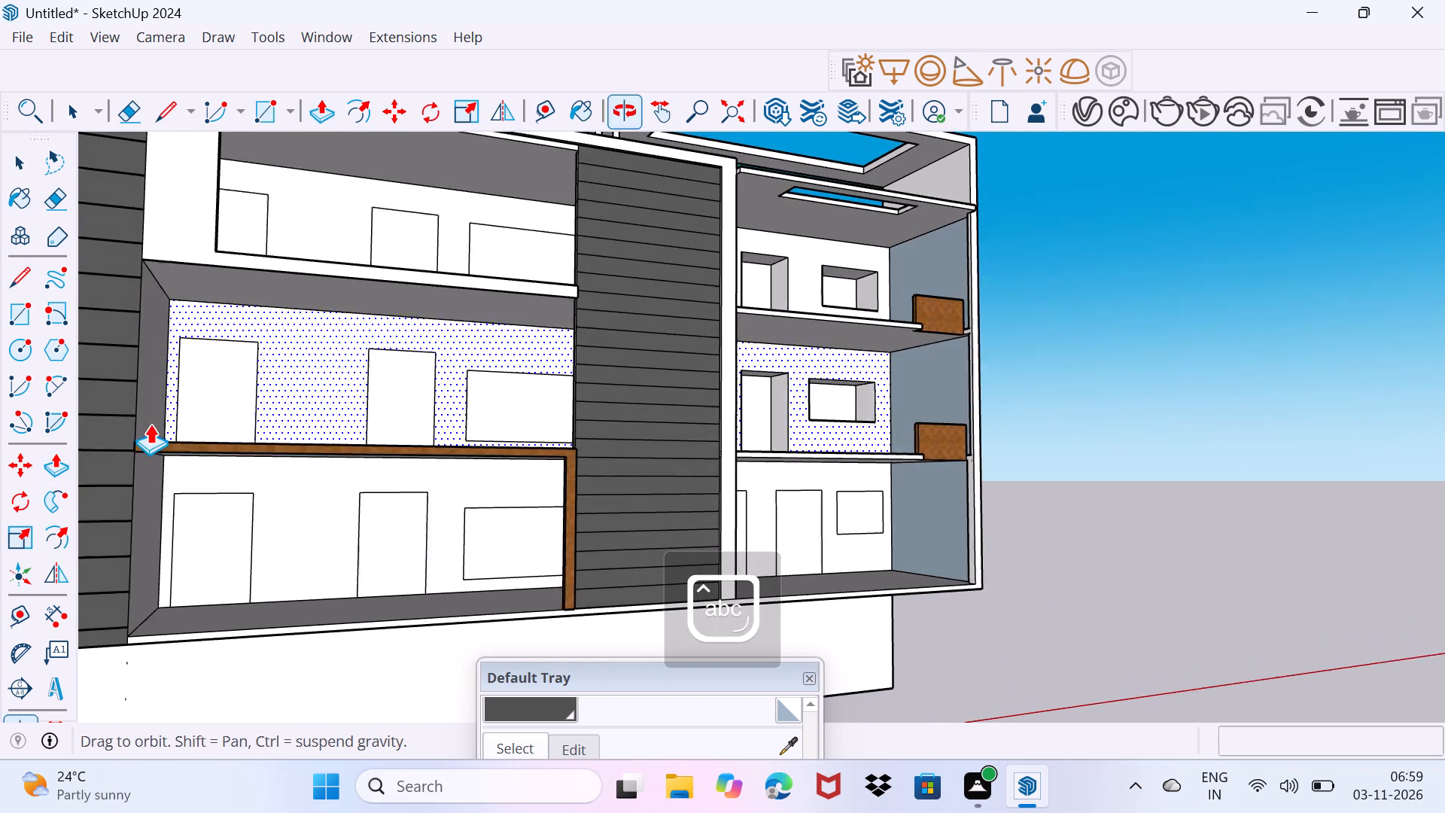
{"action": "double_click", "coordinate": [220, 406]}
{"action": "double_click", "coordinate": [409, 394]}
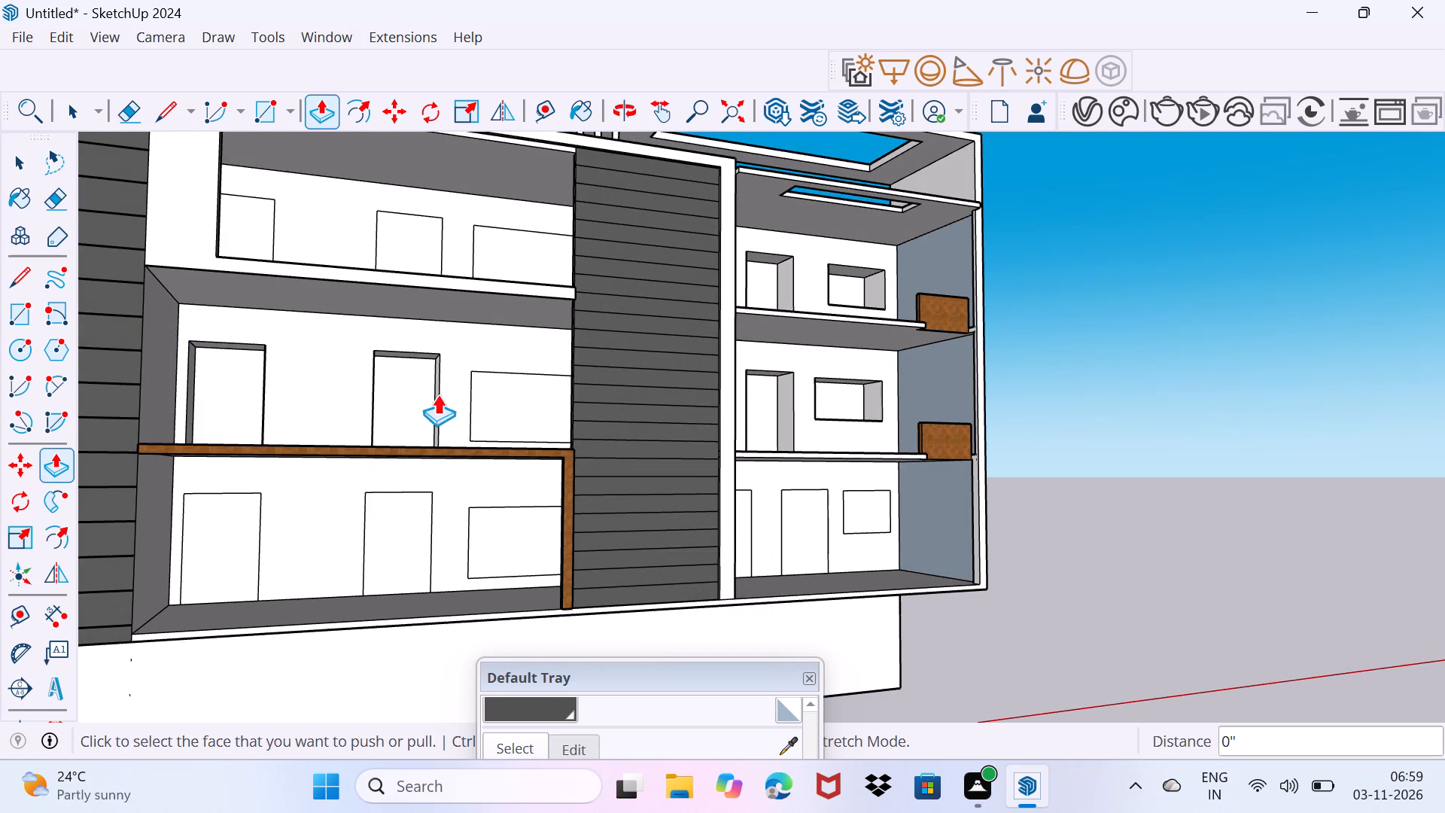
{"action": "double_click", "coordinate": [503, 394]}
Push the window and both door faces of the wood-framed lowest balcony into the wall.
{"action": "double_click", "coordinate": [519, 541]}
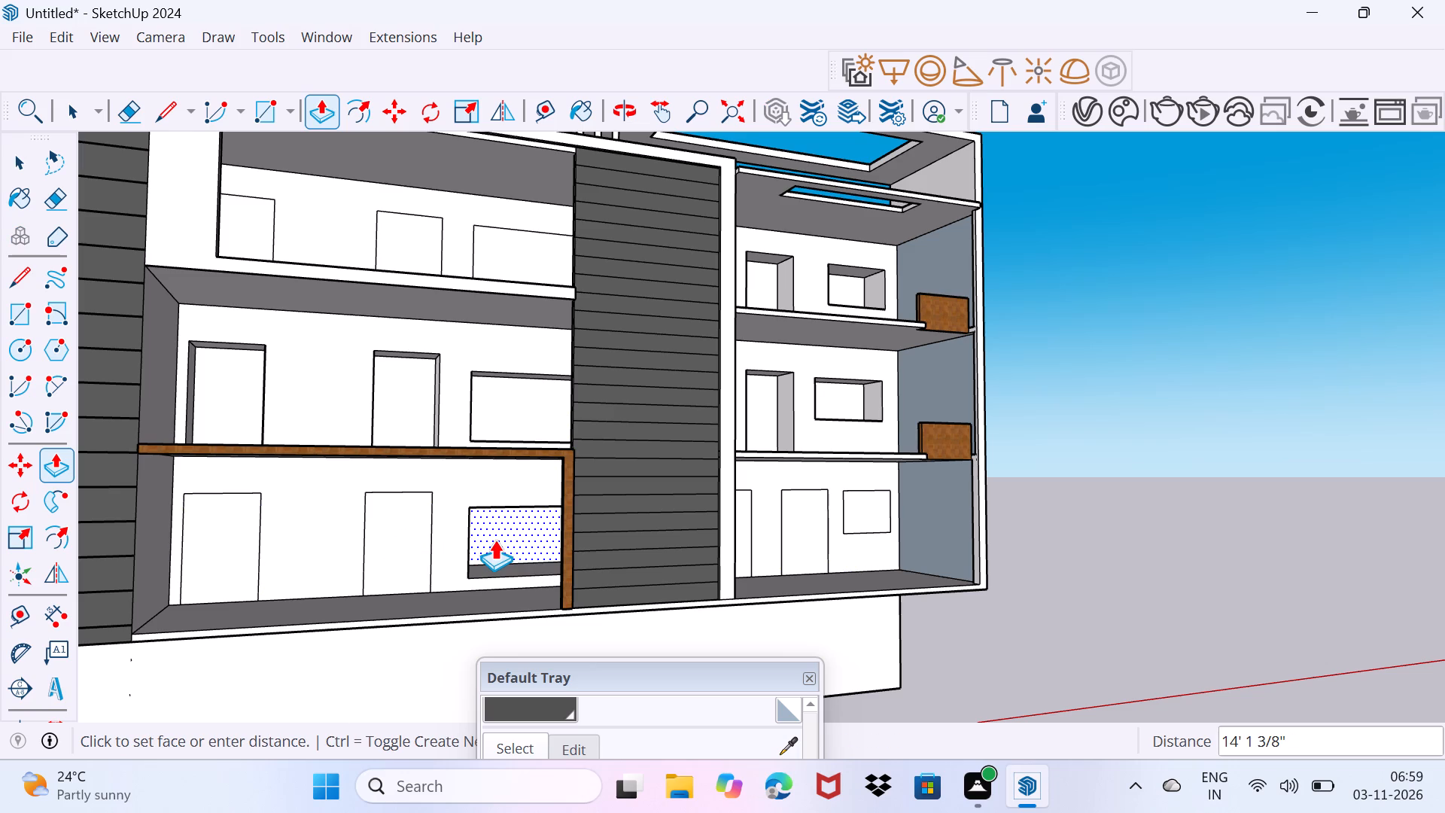
{"action": "key", "text": "Escape"}
{"action": "double_click", "coordinate": [528, 534]}
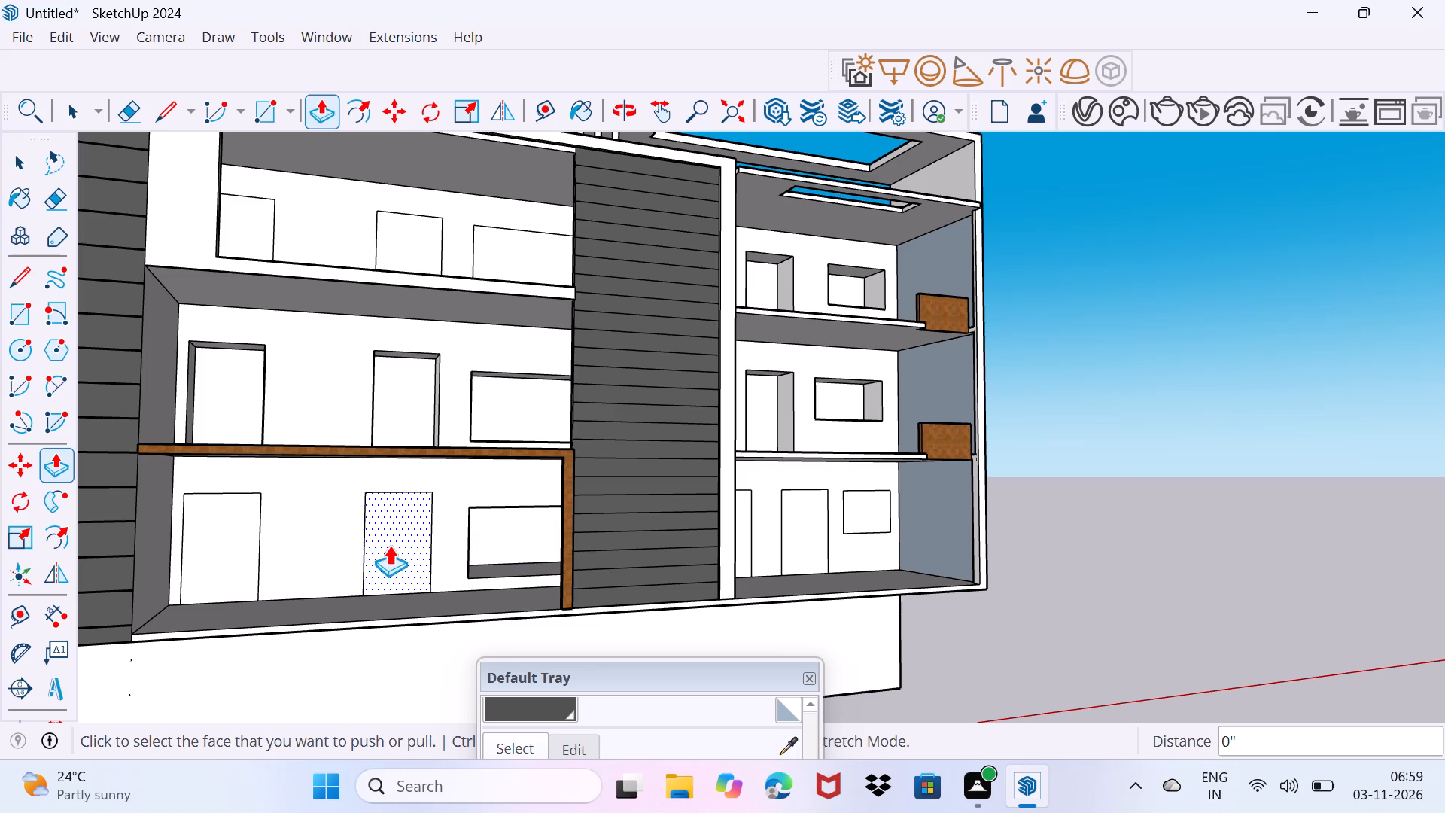
{"action": "double_click", "coordinate": [389, 545]}
{"action": "double_click", "coordinate": [242, 539]}
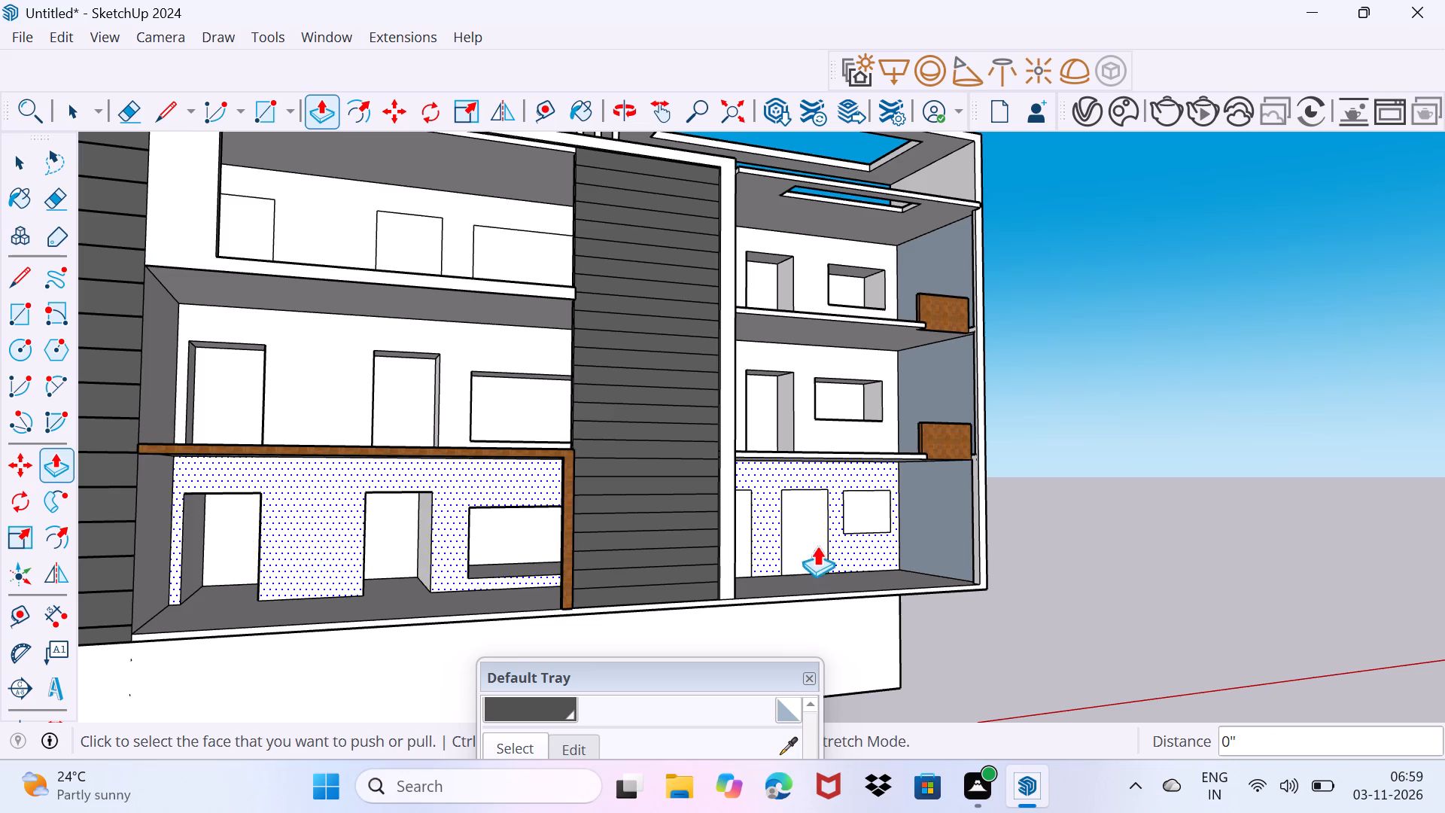
Repeat the push on both doors and the window of the lowest balcony beyond the banded block.
{"action": "double_click", "coordinate": [805, 538]}
{"action": "double_click", "coordinate": [865, 497]}
{"action": "middle_click_drag", "start_coordinate": [850, 496], "coordinate": [850, 496]}
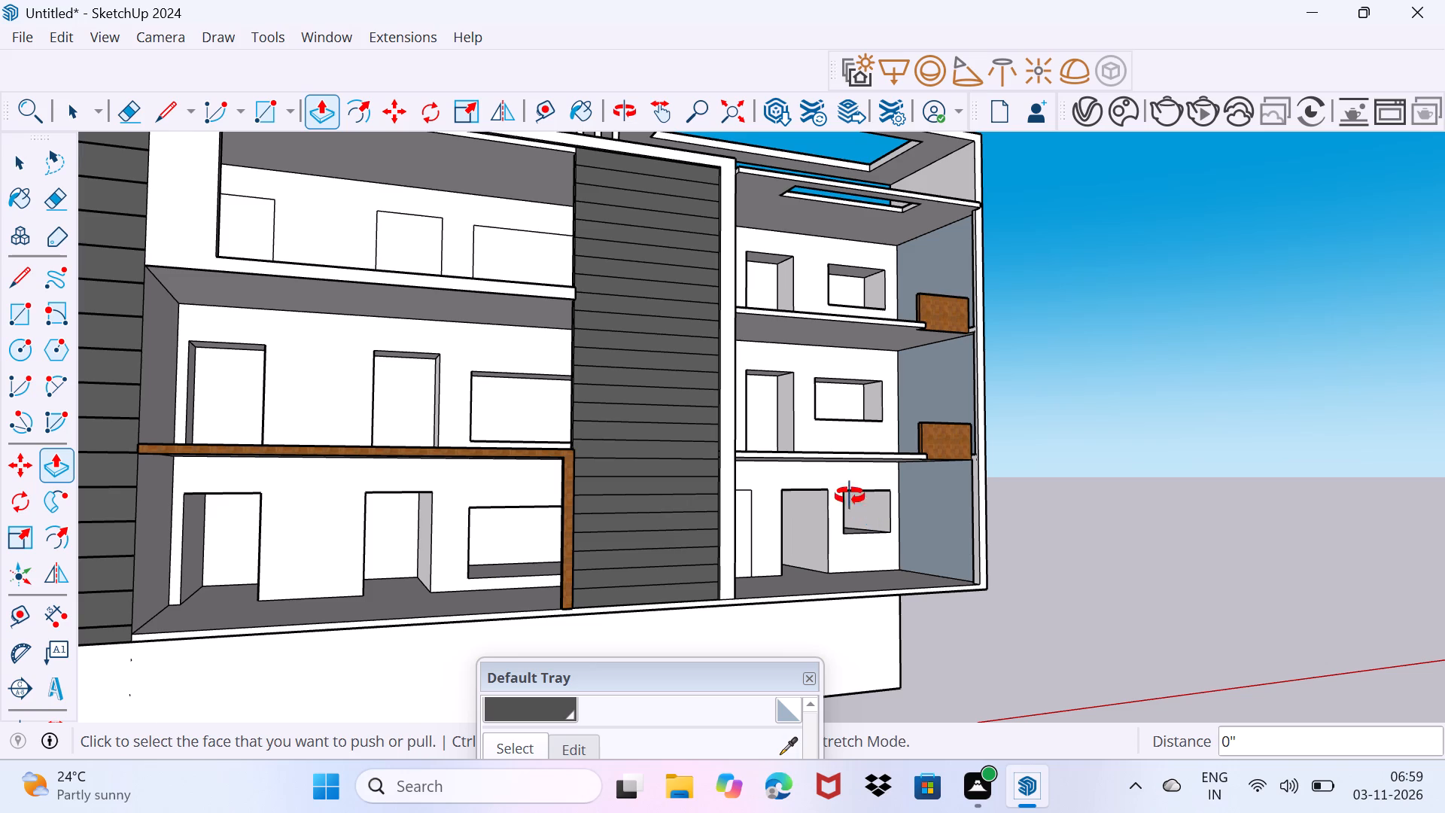
{"action": "middle_click_drag", "start_coordinate": [850, 496], "coordinate": [673, 467]}
{"action": "scroll", "coordinate": [745, 531], "scroll_direction": "up", "scroll_amount": 2}
{"action": "double_click", "coordinate": [768, 537]}
Repeat the push on the window and both doors of the white-framed top balcony.
{"action": "middle_click_drag", "start_coordinate": [684, 455], "coordinate": [907, 562]}
{"action": "double_click", "coordinate": [487, 218]}
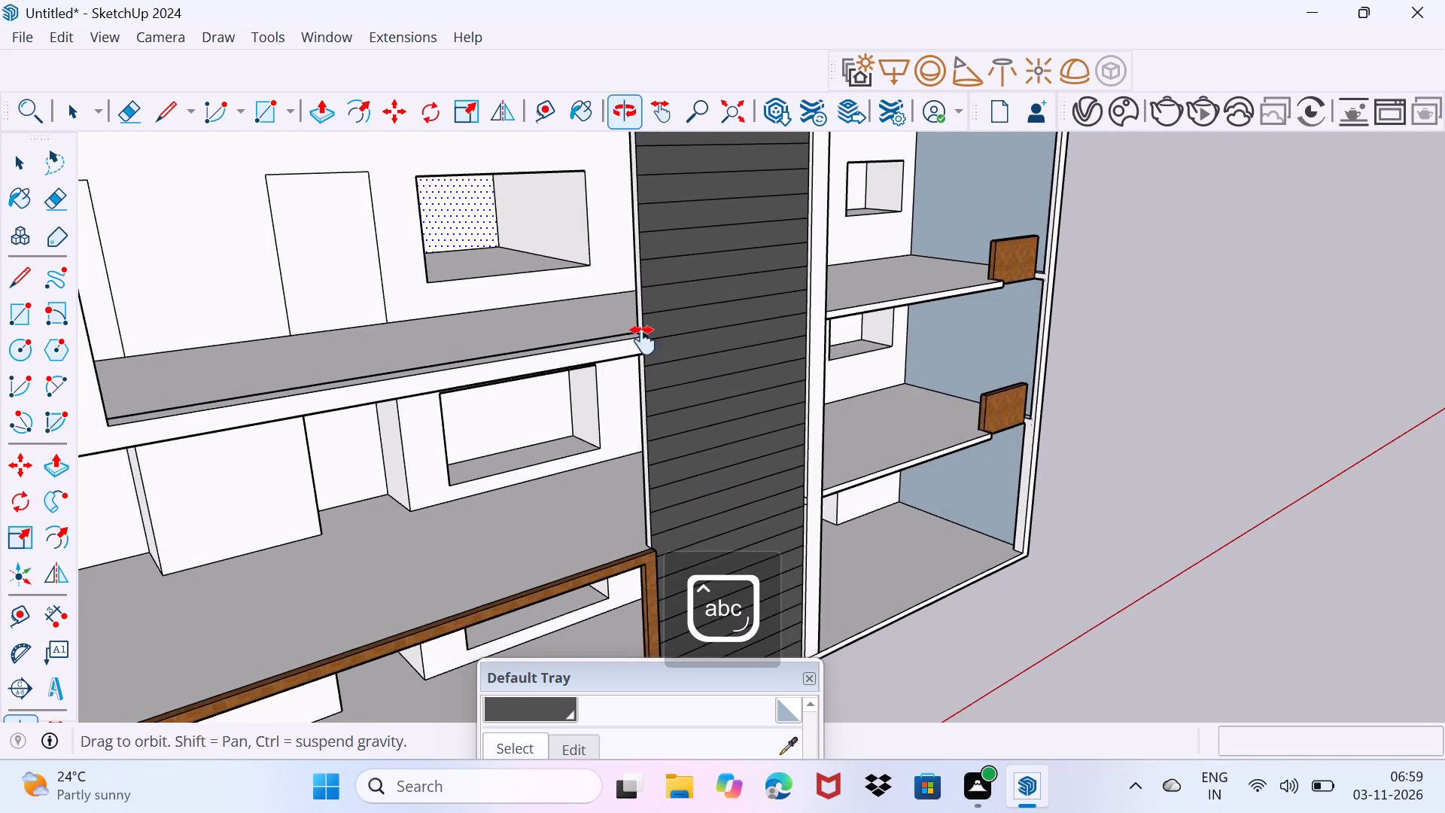
{"action": "double_click", "coordinate": [508, 392]}
{"action": "middle_click_drag", "start_coordinate": [598, 429], "coordinate": [409, 356]}
{"action": "scroll", "coordinate": [598, 429], "scroll_direction": "up", "scroll_amount": 1}
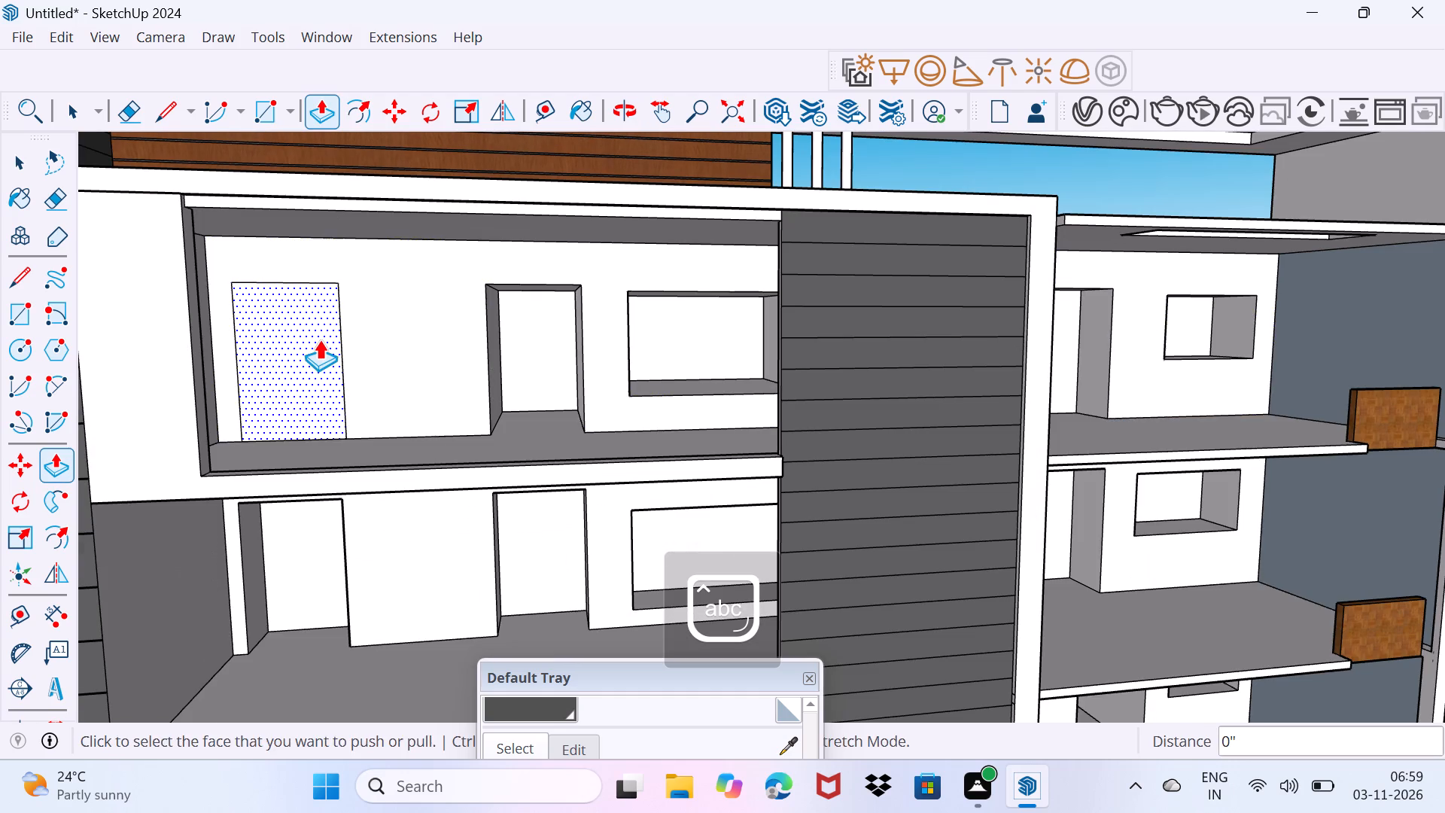
{"action": "double_click", "coordinate": [319, 340]}
{"action": "key", "text": "space"}
Review the recessed door and window openings across the whole facade from several angles.
{"action": "scroll", "coordinate": [340, 362], "scroll_direction": "down", "scroll_amount": 3}
{"action": "scroll", "coordinate": [400, 492], "scroll_direction": "down", "scroll_amount": 1}
{"action": "middle_click_drag", "start_coordinate": [400, 487], "coordinate": [397, 432]}
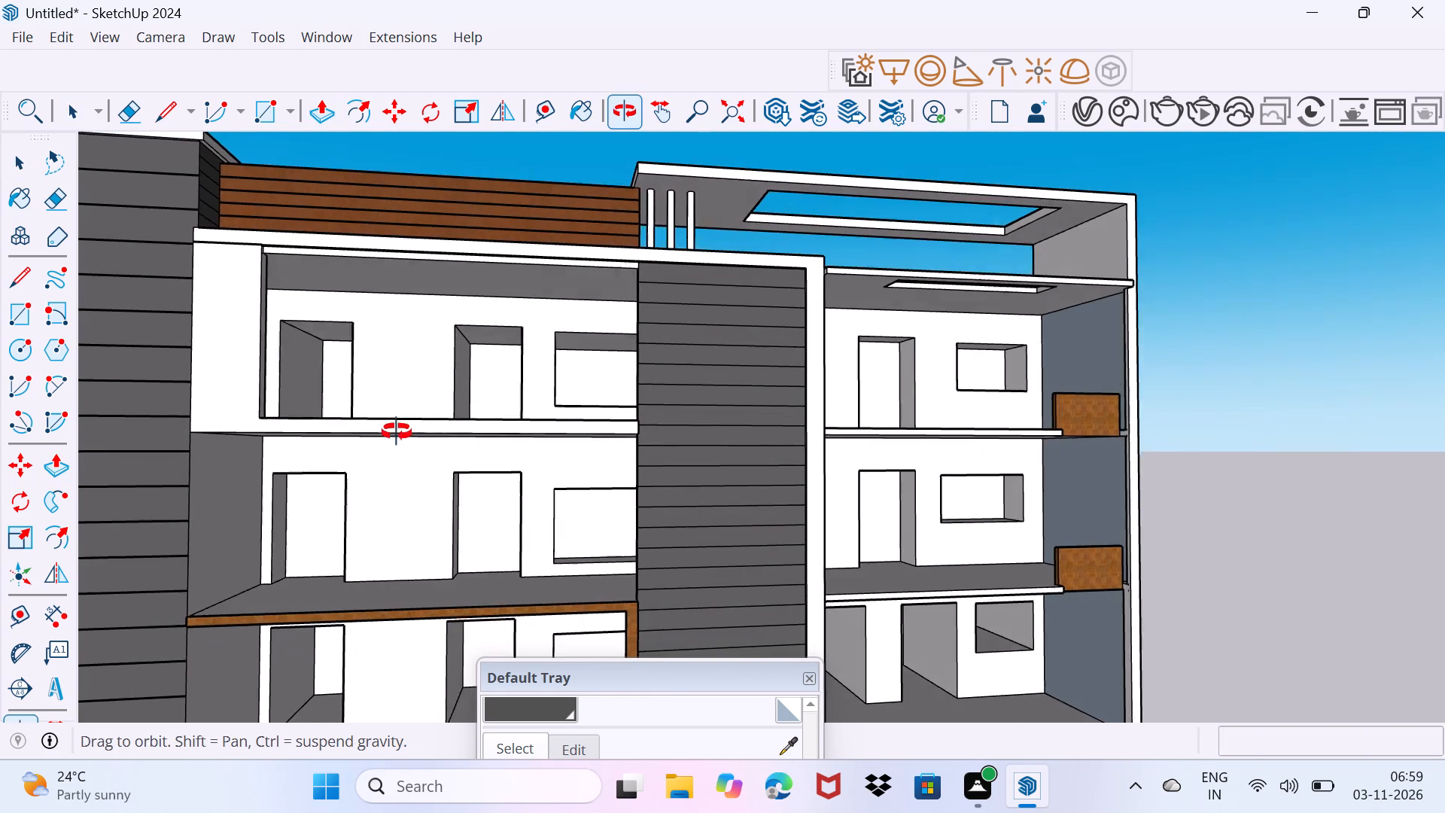
{"action": "middle_click_drag", "start_coordinate": [397, 432], "coordinate": [412, 431]}
{"action": "left_click_drag", "start_coordinate": [663, 674], "coordinate": [636, 732]}
{"action": "scroll", "coordinate": [743, 422], "scroll_direction": "down", "scroll_amount": 5}
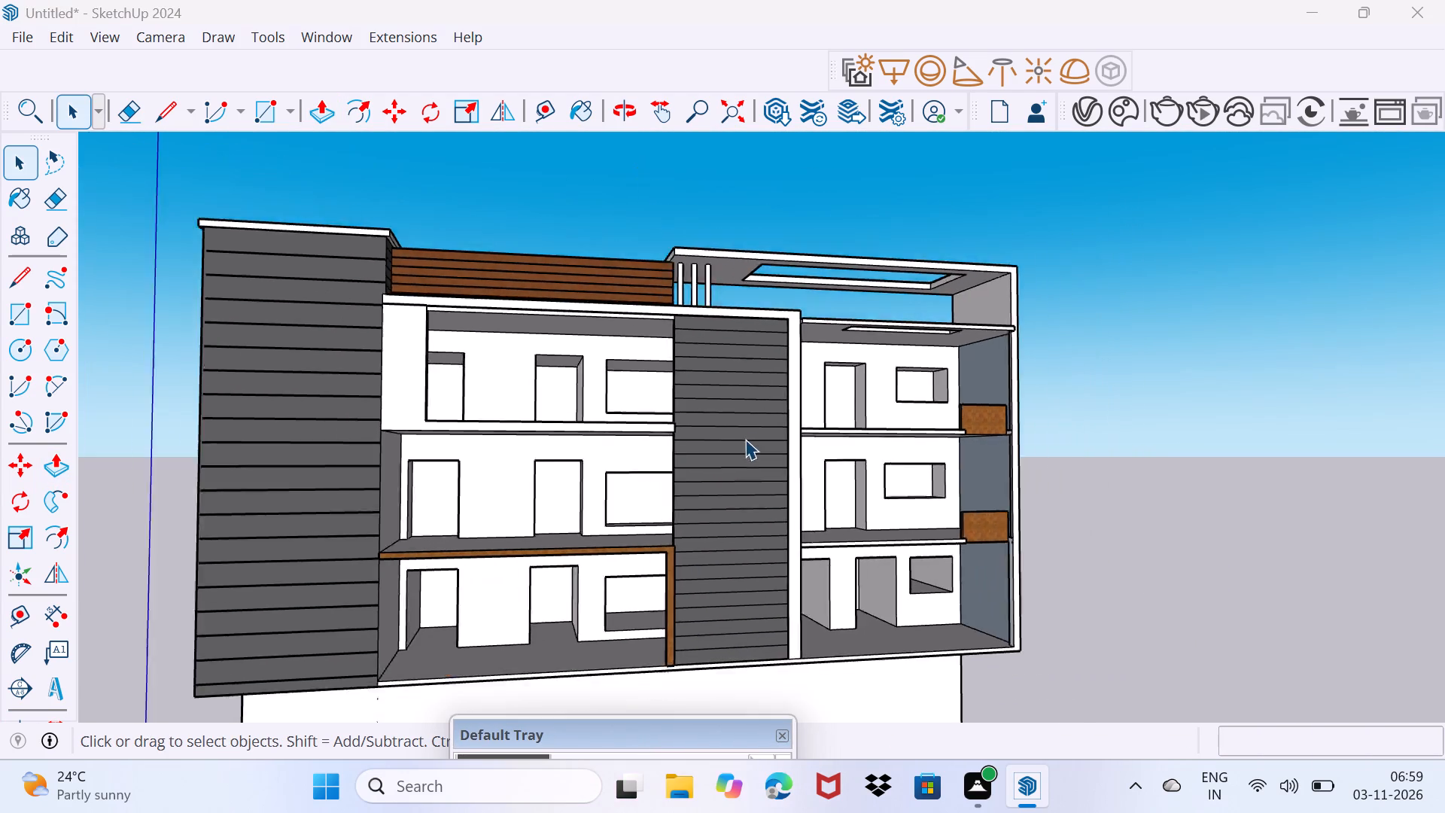
{"action": "scroll", "coordinate": [745, 439], "scroll_direction": "down", "scroll_amount": 1}
{"action": "middle_click_drag", "start_coordinate": [774, 501], "coordinate": [617, 343]}
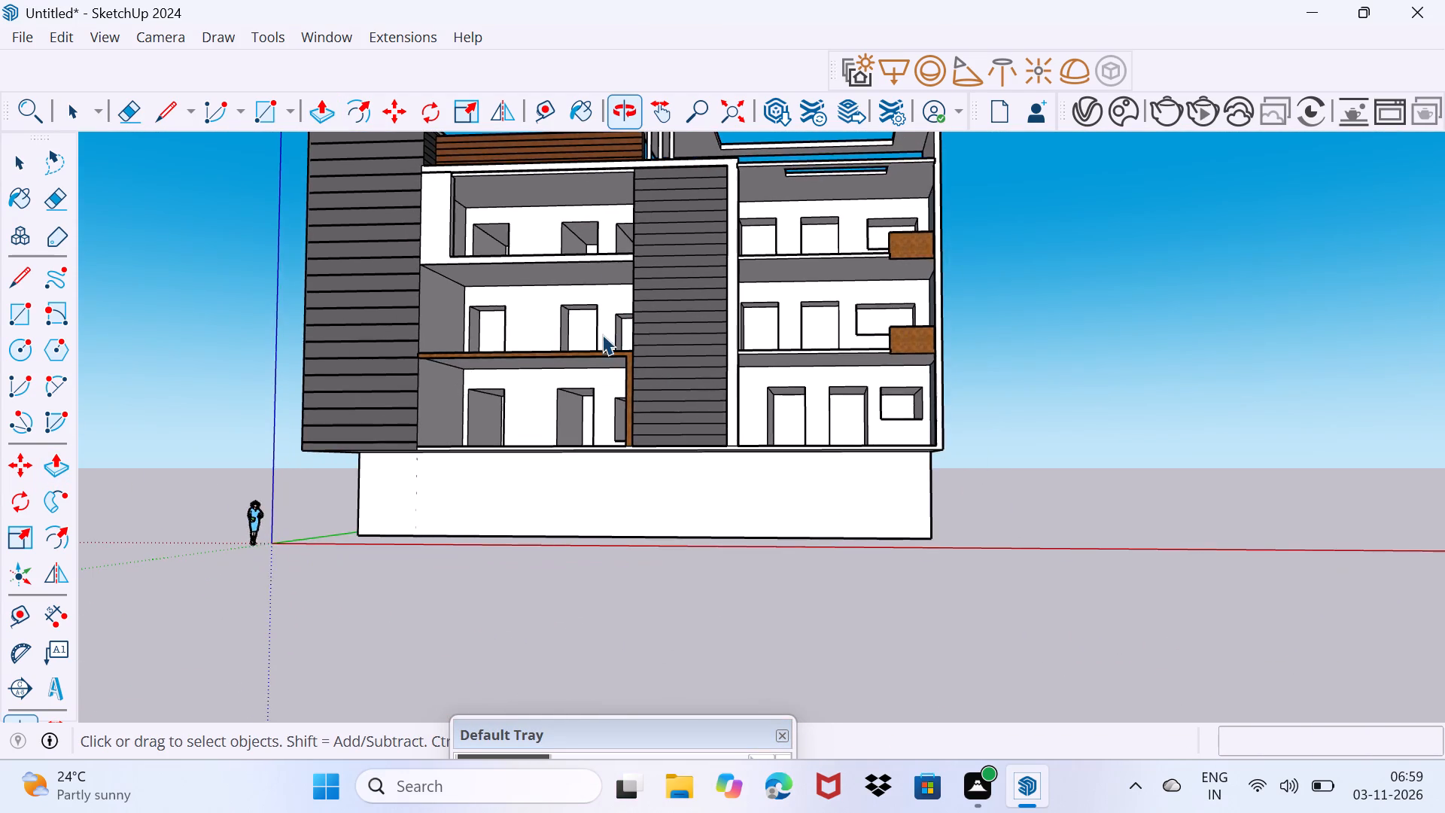
{"action": "scroll", "coordinate": [601, 329], "scroll_direction": "up", "scroll_amount": 1}
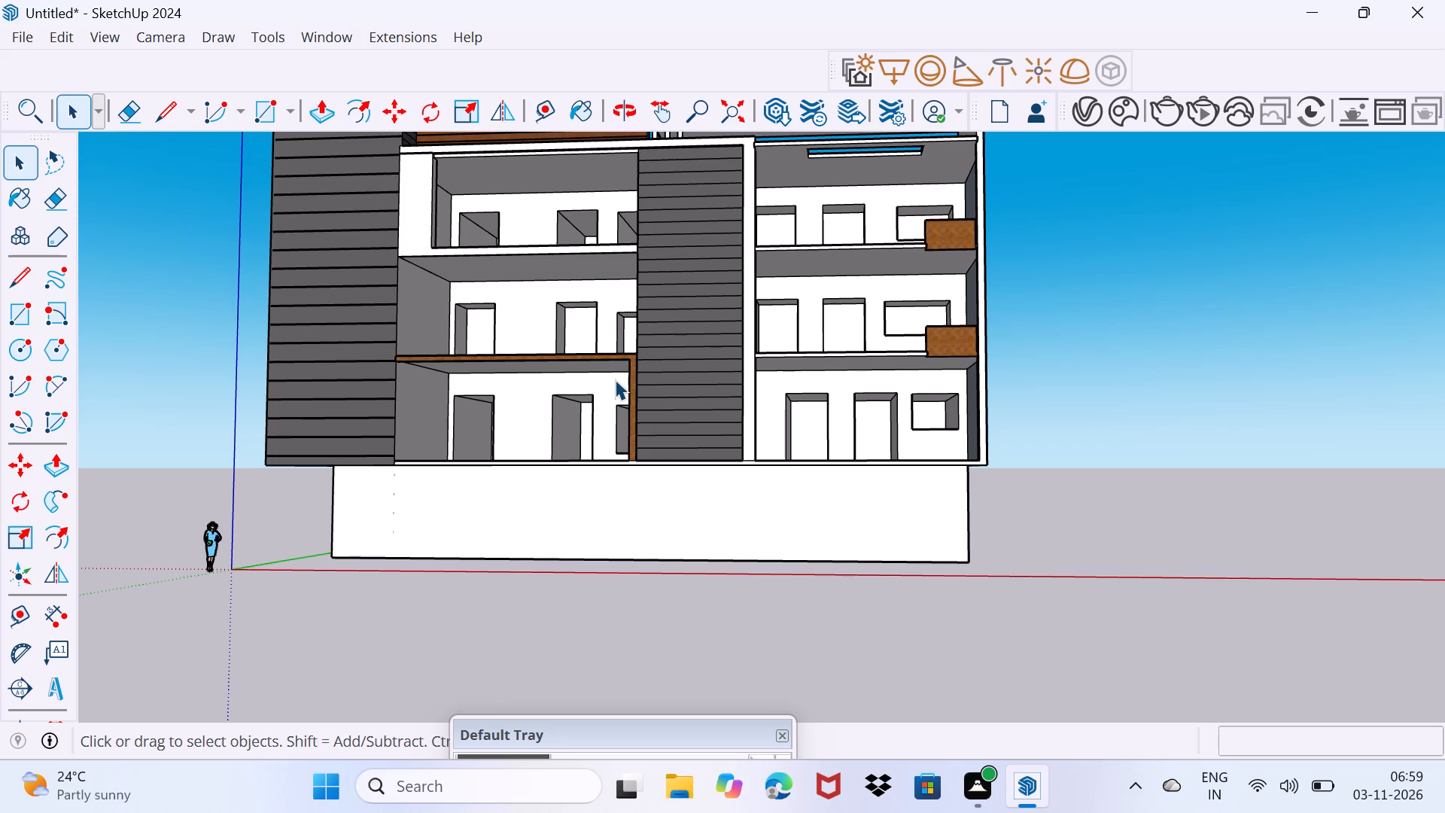
{"action": "scroll", "coordinate": [619, 381], "scroll_direction": "up", "scroll_amount": 1}
{"action": "middle_click_drag", "start_coordinate": [629, 385], "coordinate": [777, 473]}
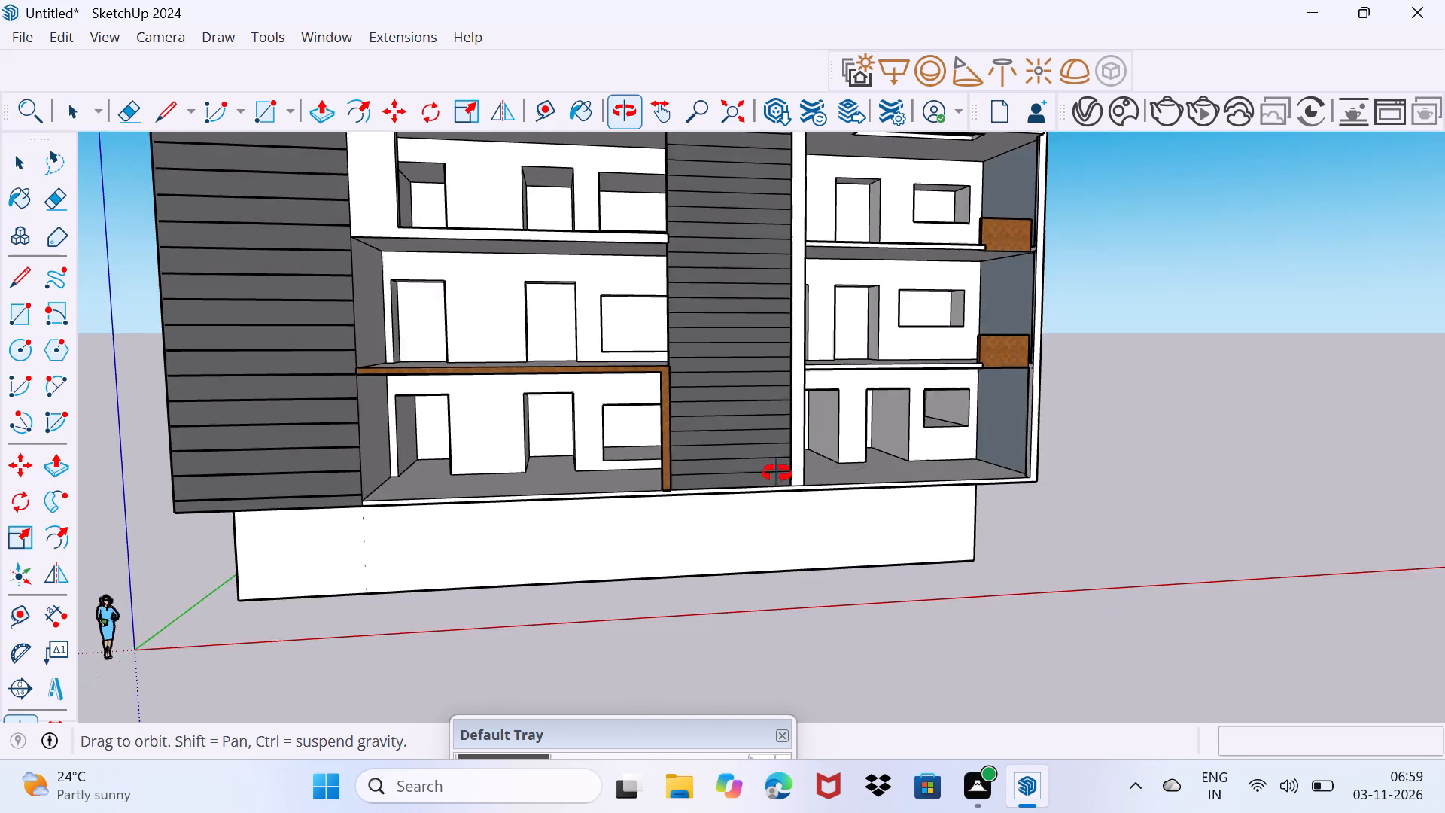
{"action": "middle_click_drag", "start_coordinate": [777, 473], "coordinate": [777, 482]}
Open 3D Warehouse.
{"action": "left_click", "coordinate": [317, 32]}
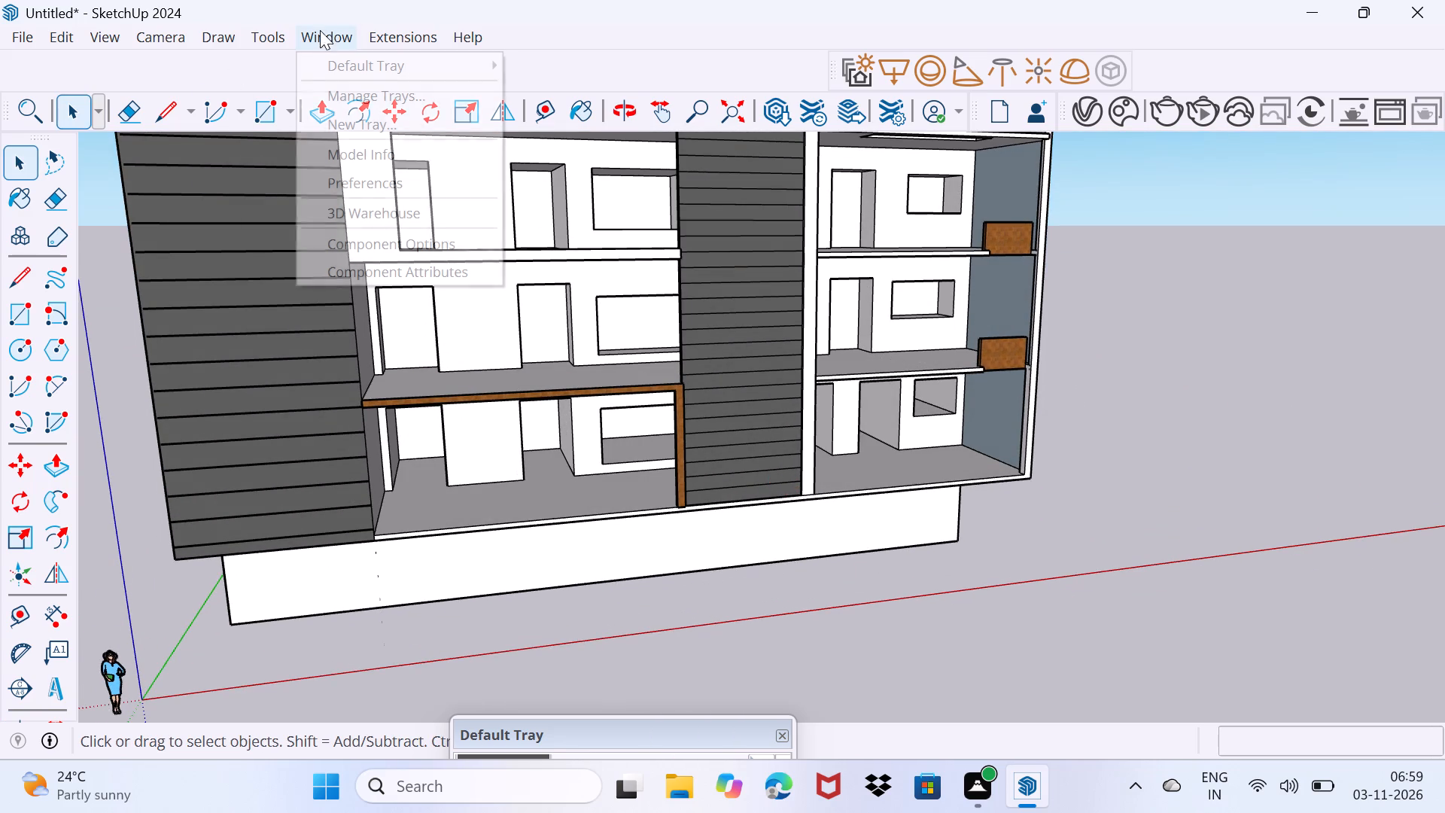
{"action": "left_click", "coordinate": [416, 219]}
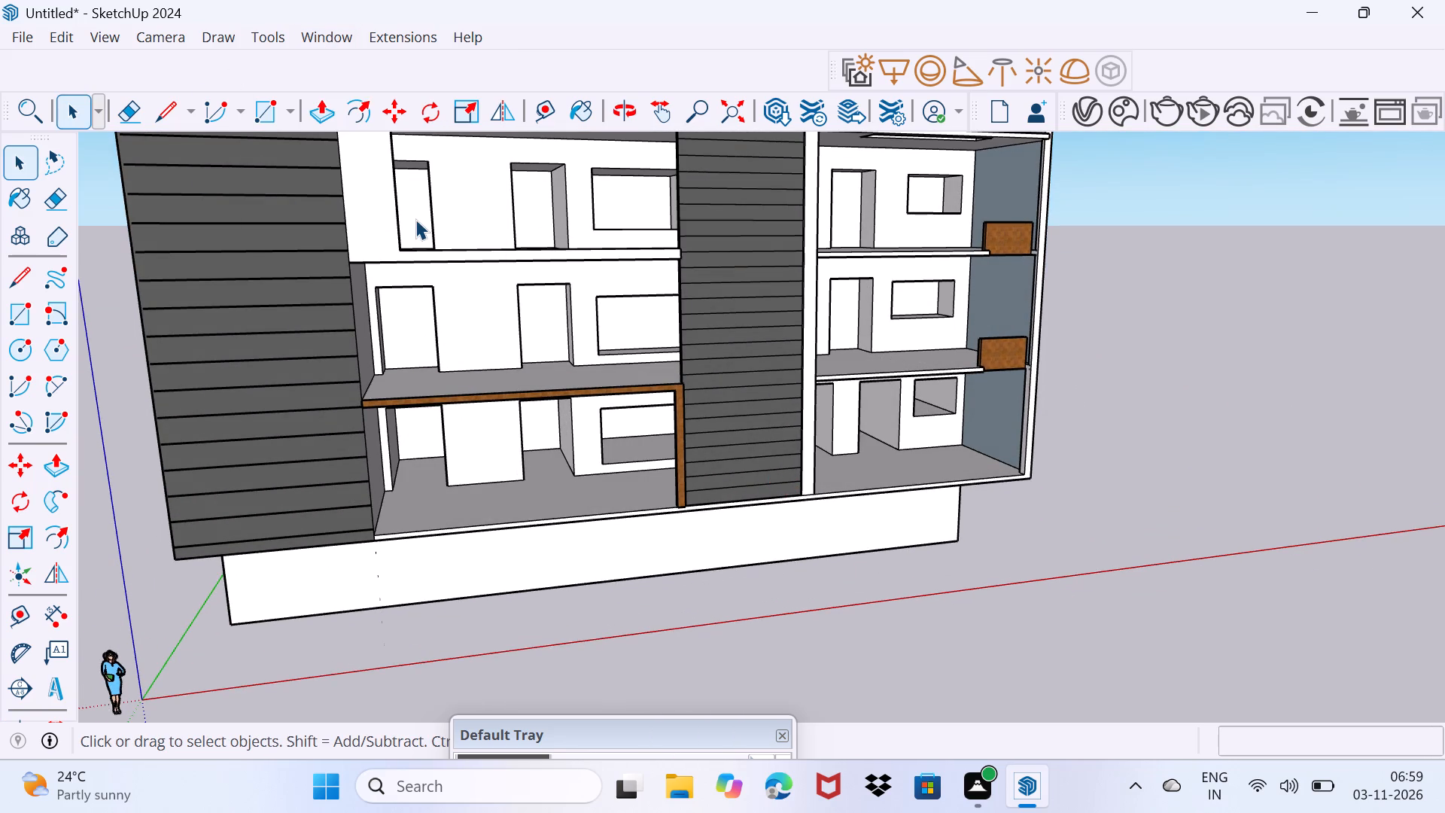
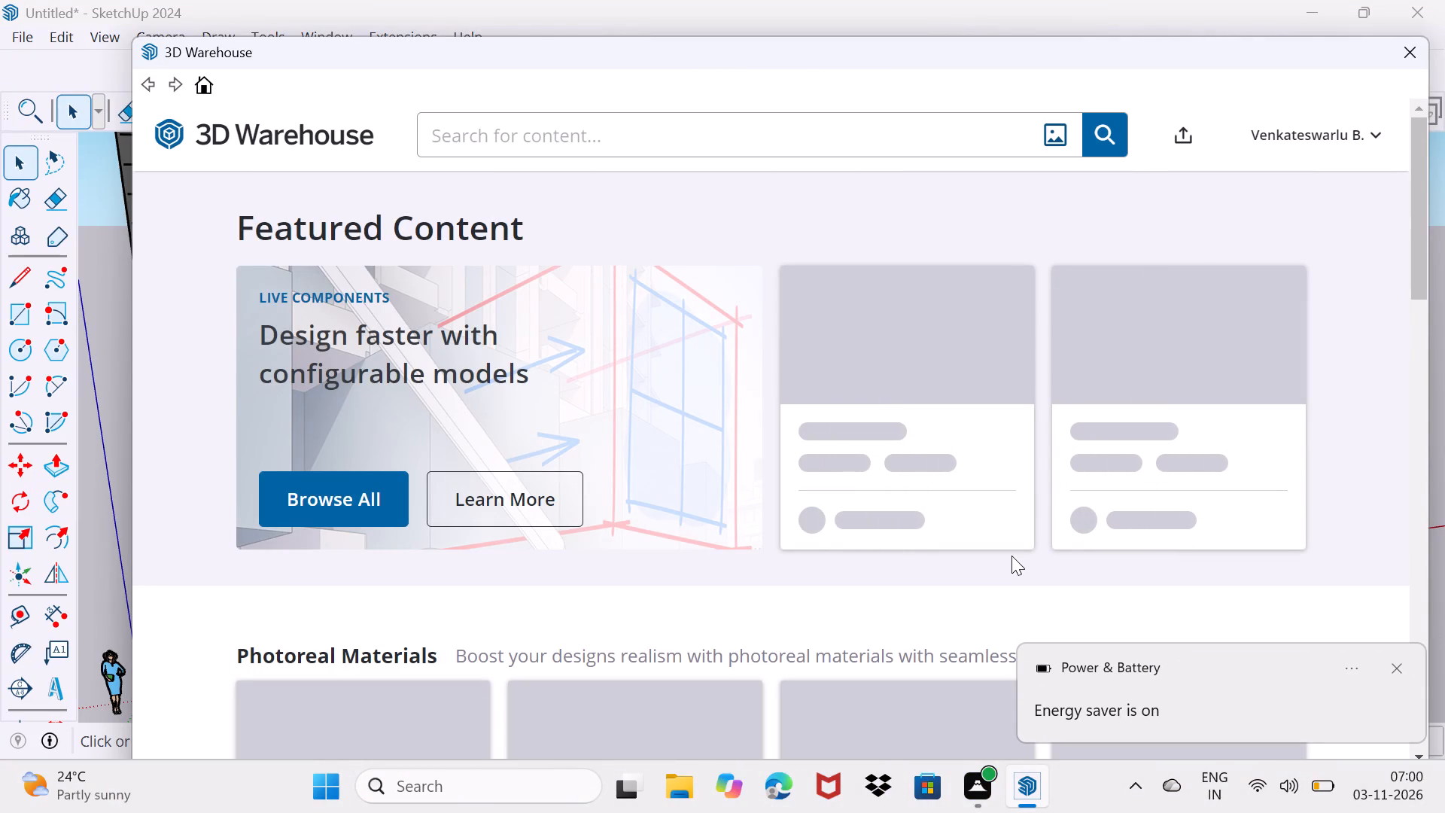
Search the 3D Warehouse for "door".
{"action": "left_click", "coordinate": [929, 136]}
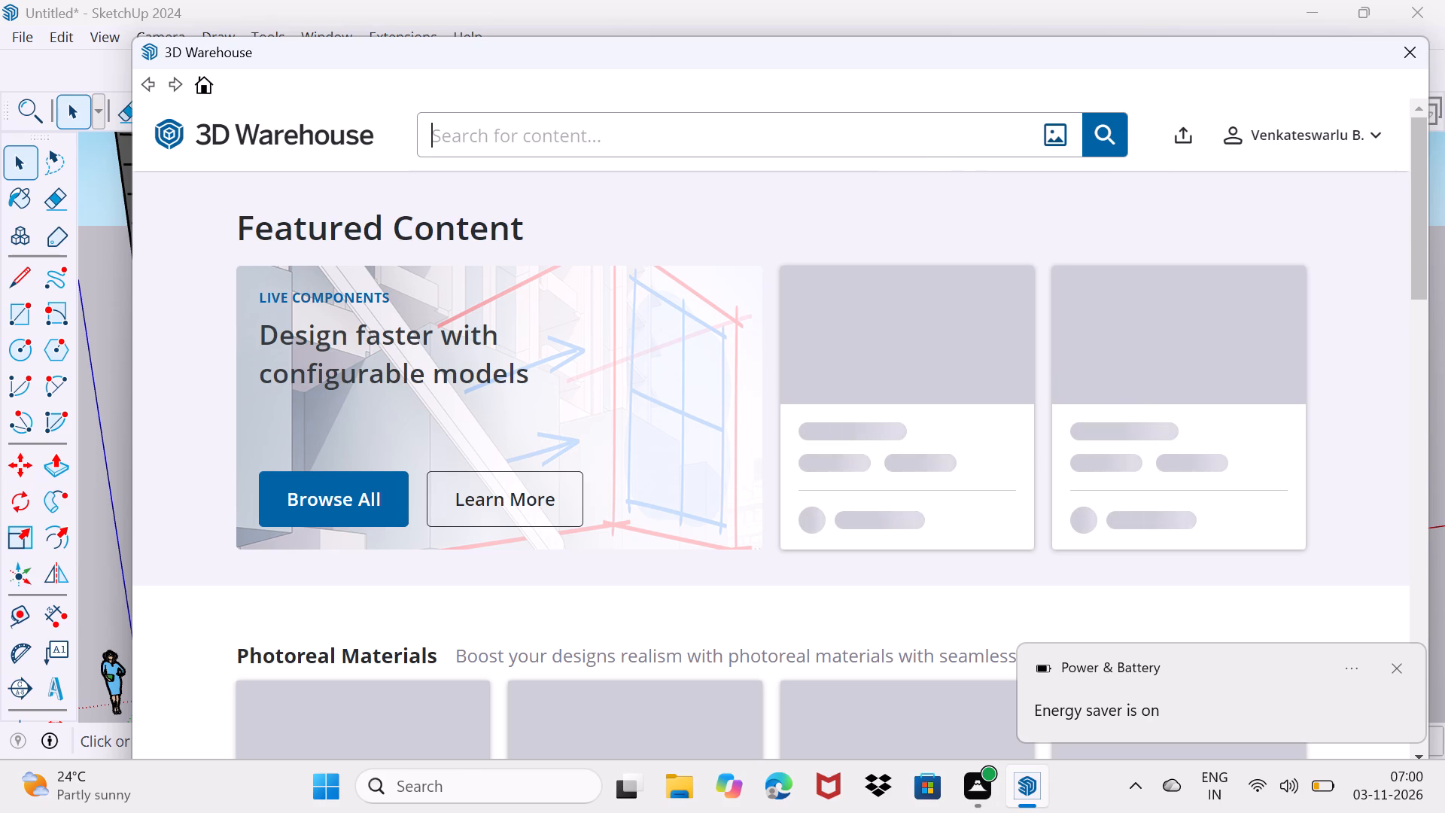
{"action": "key", "text": "d"}
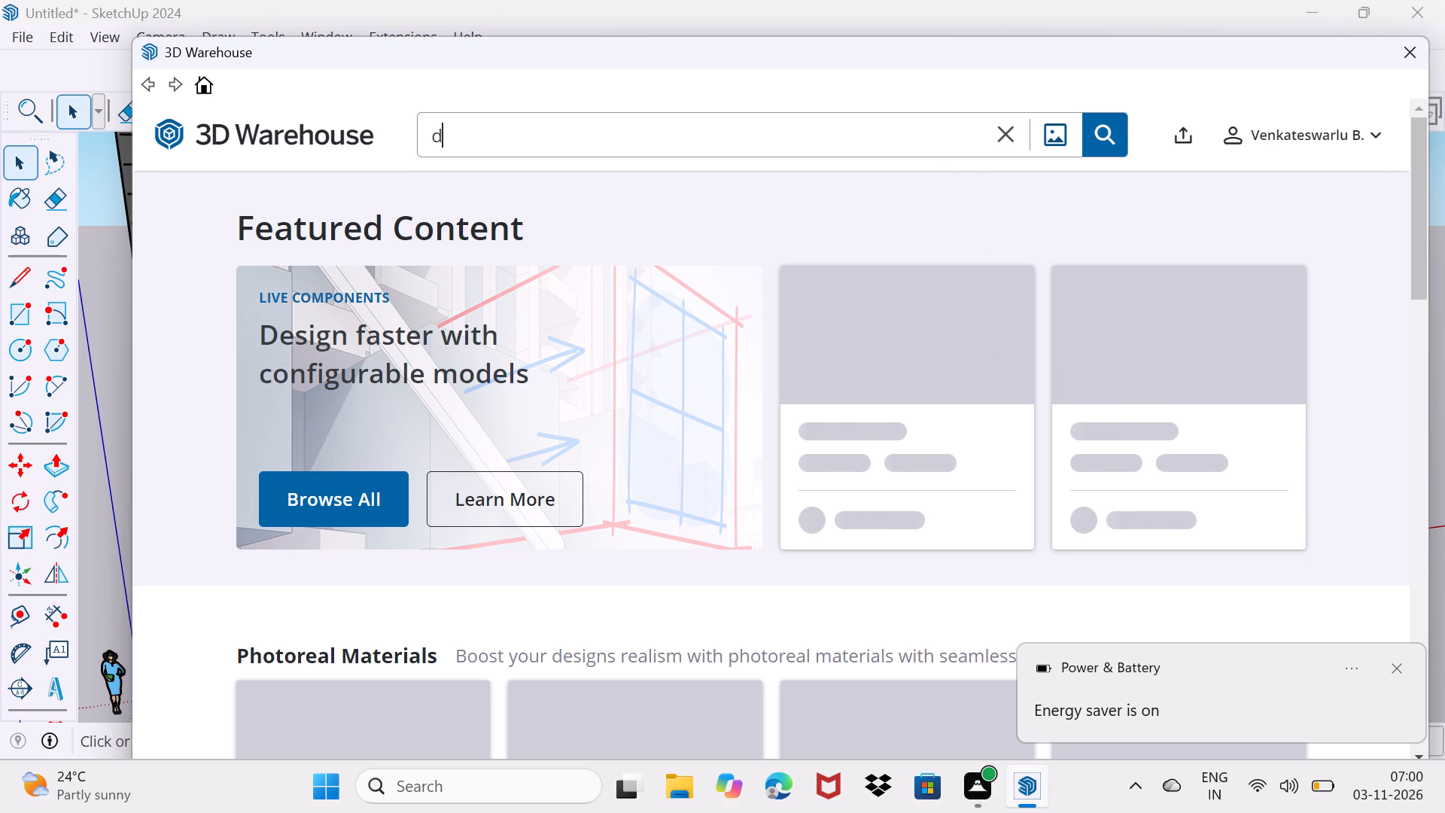
{"action": "type", "text": "oo"}
{"action": "key", "text": "r"}
{"action": "key", "text": "Return"}
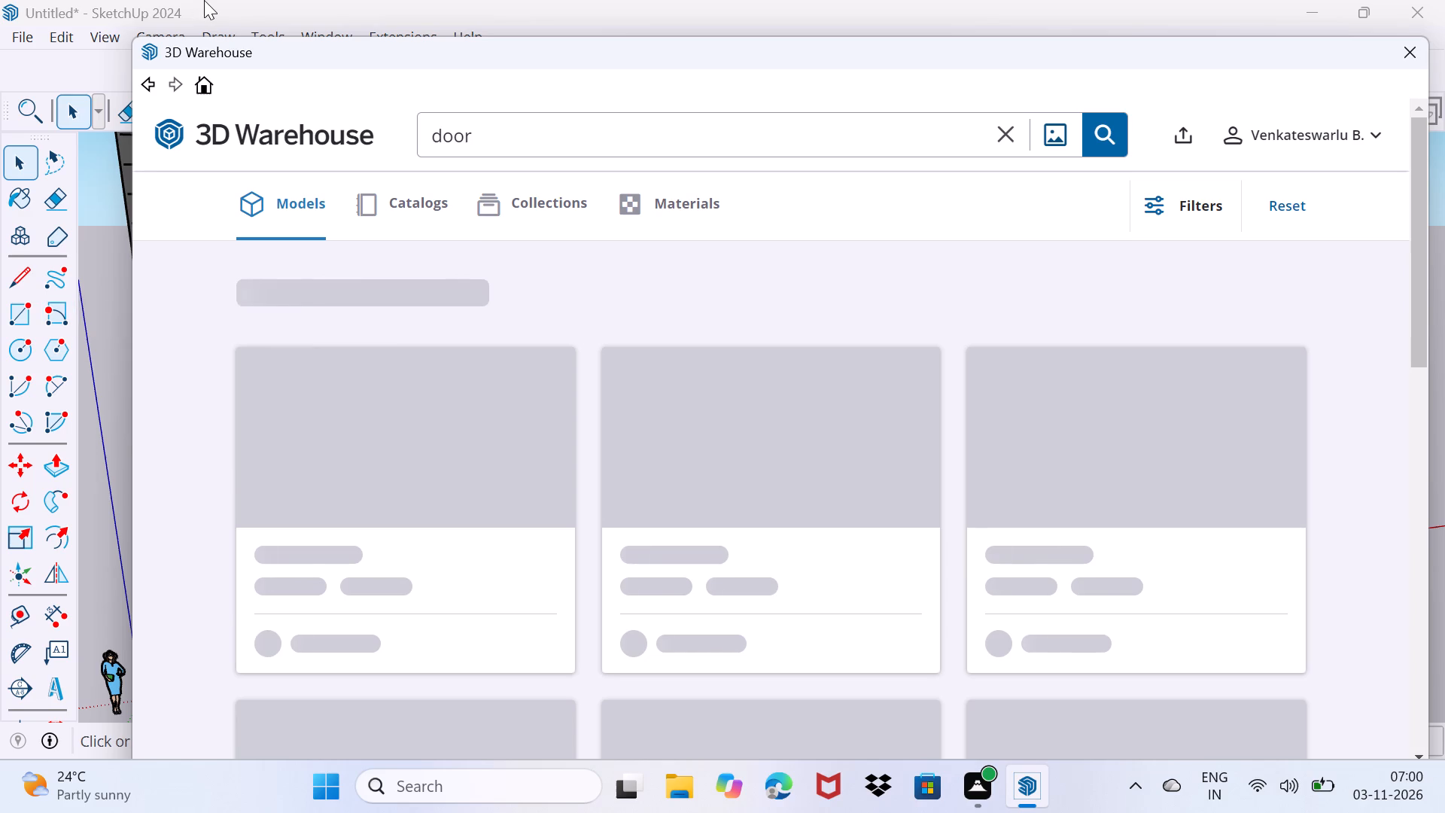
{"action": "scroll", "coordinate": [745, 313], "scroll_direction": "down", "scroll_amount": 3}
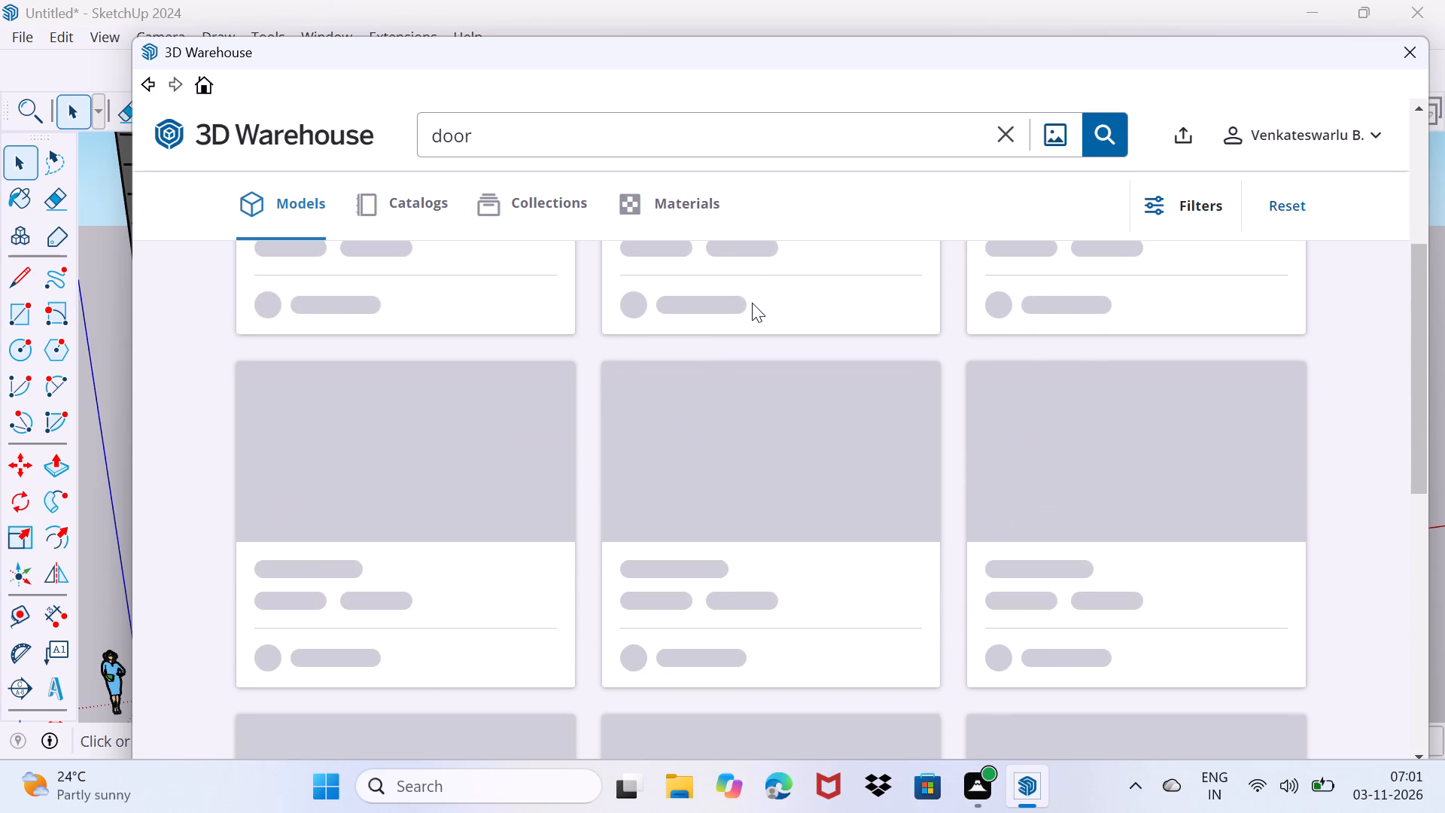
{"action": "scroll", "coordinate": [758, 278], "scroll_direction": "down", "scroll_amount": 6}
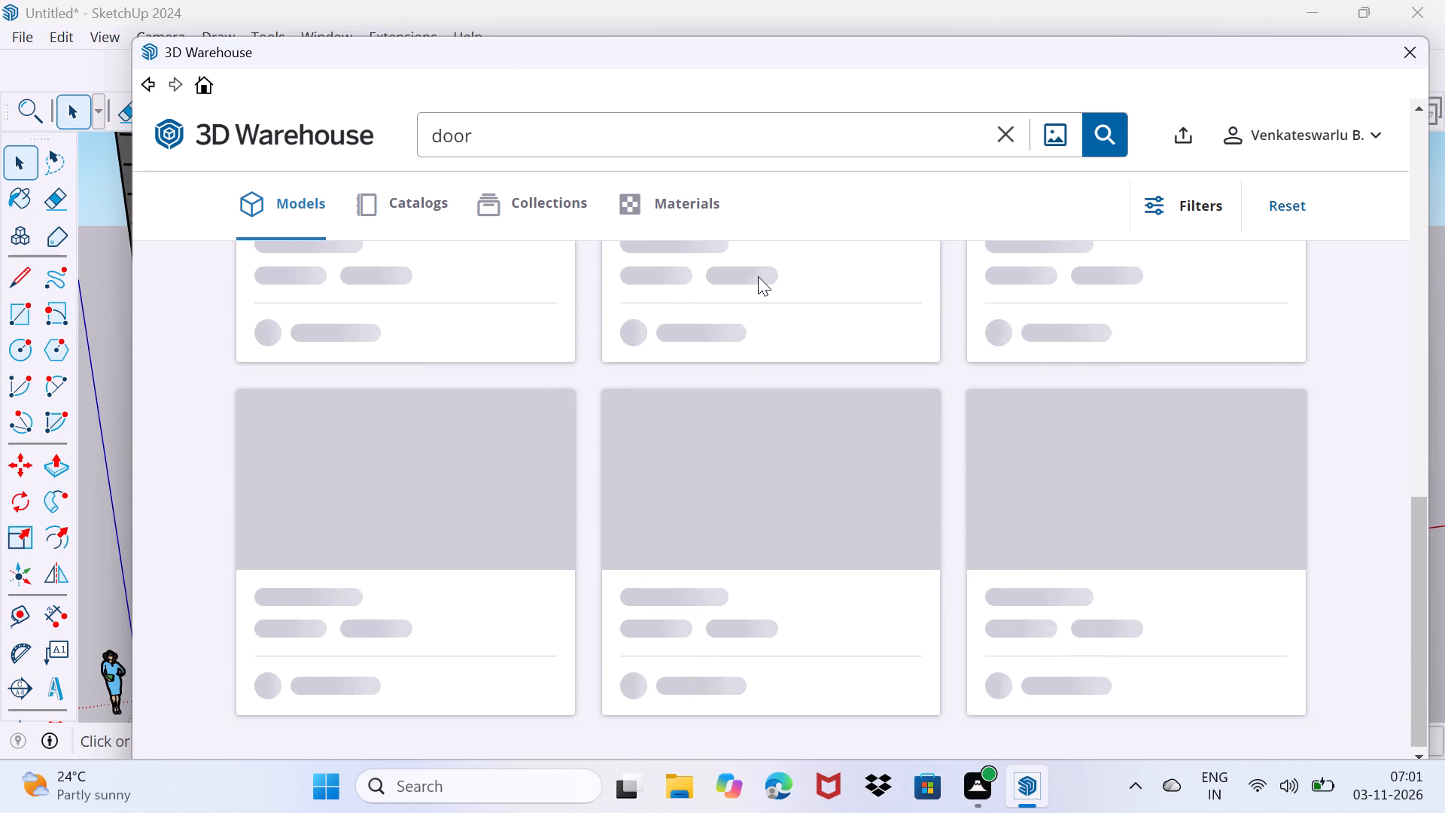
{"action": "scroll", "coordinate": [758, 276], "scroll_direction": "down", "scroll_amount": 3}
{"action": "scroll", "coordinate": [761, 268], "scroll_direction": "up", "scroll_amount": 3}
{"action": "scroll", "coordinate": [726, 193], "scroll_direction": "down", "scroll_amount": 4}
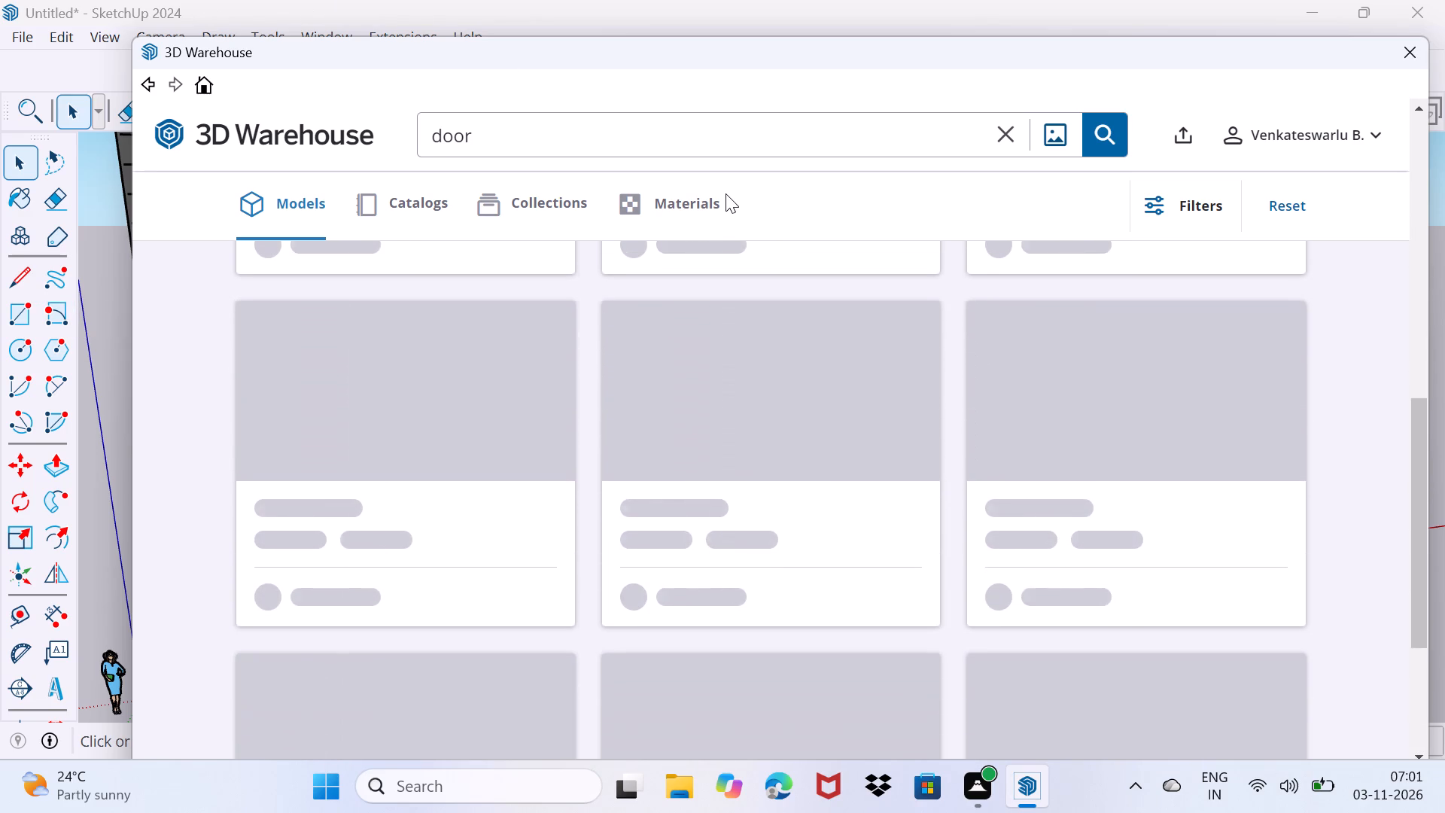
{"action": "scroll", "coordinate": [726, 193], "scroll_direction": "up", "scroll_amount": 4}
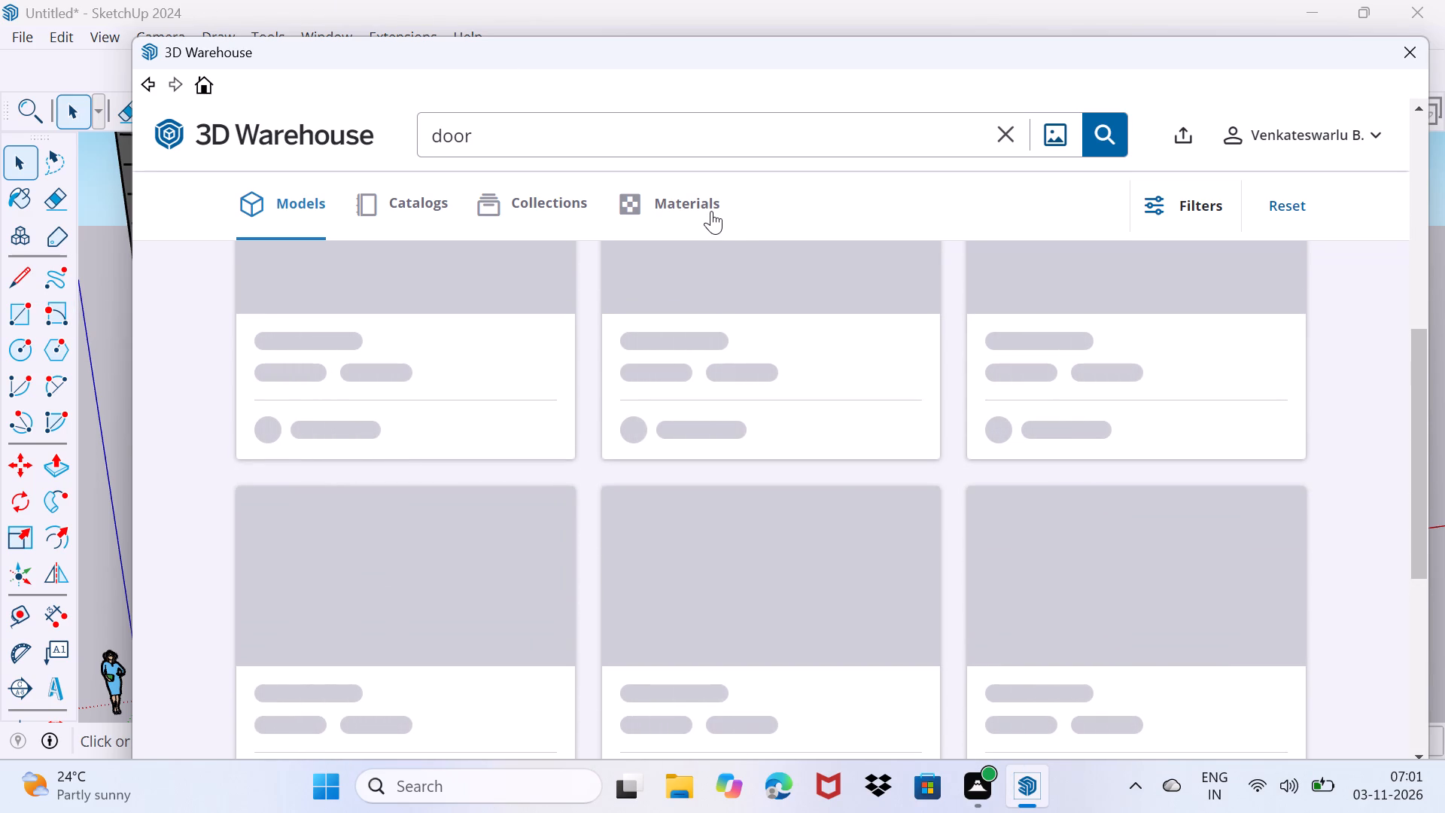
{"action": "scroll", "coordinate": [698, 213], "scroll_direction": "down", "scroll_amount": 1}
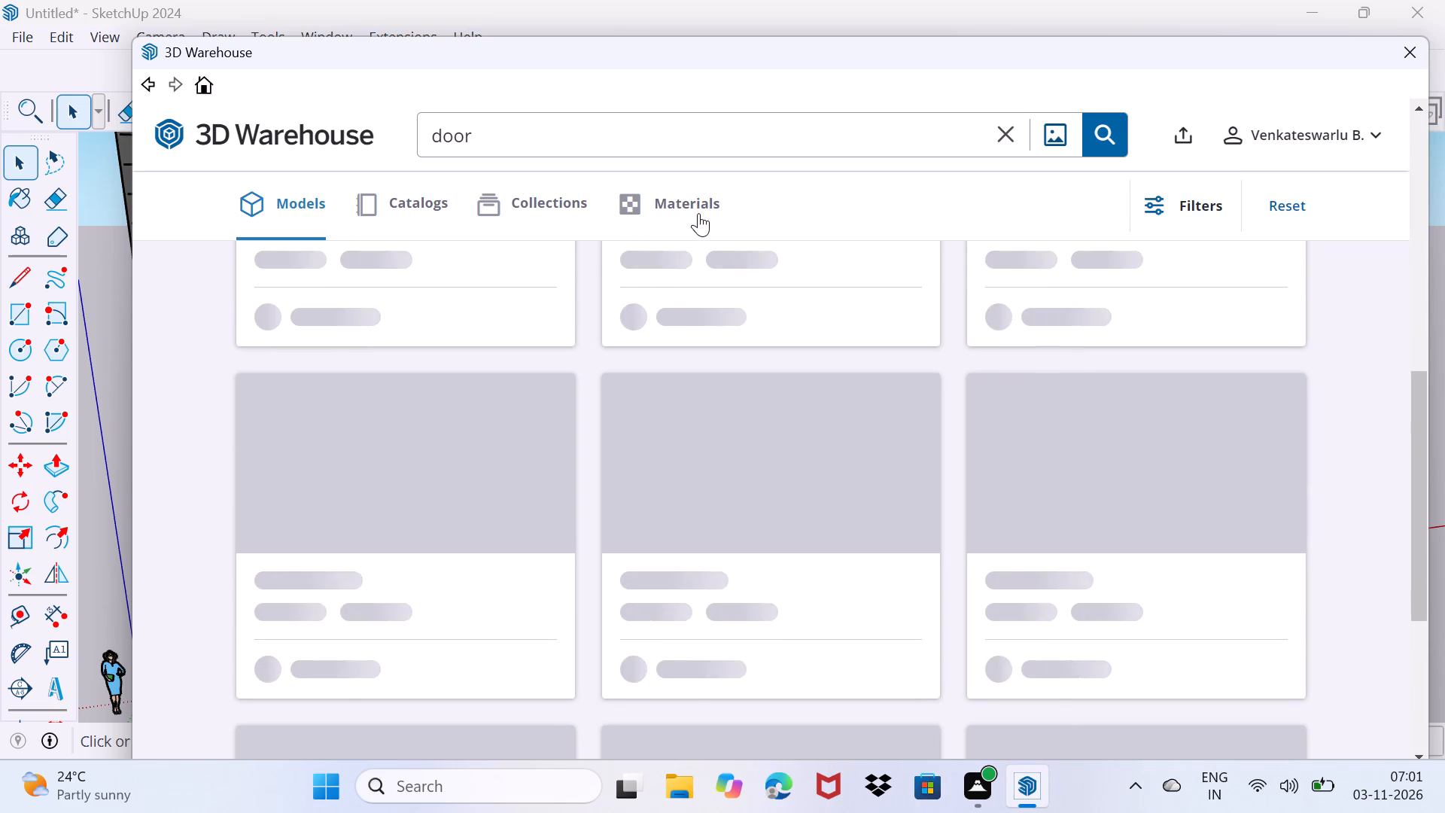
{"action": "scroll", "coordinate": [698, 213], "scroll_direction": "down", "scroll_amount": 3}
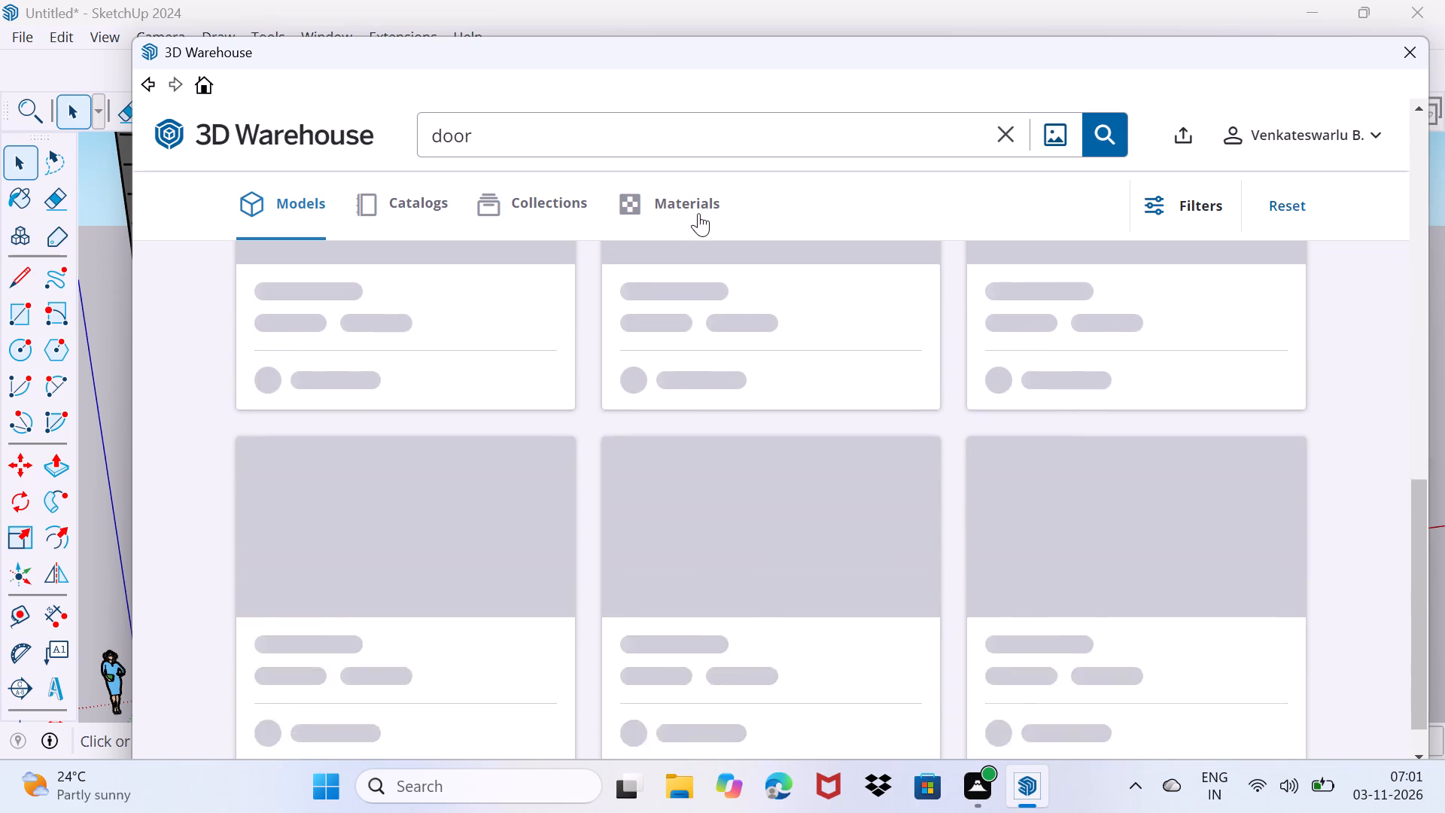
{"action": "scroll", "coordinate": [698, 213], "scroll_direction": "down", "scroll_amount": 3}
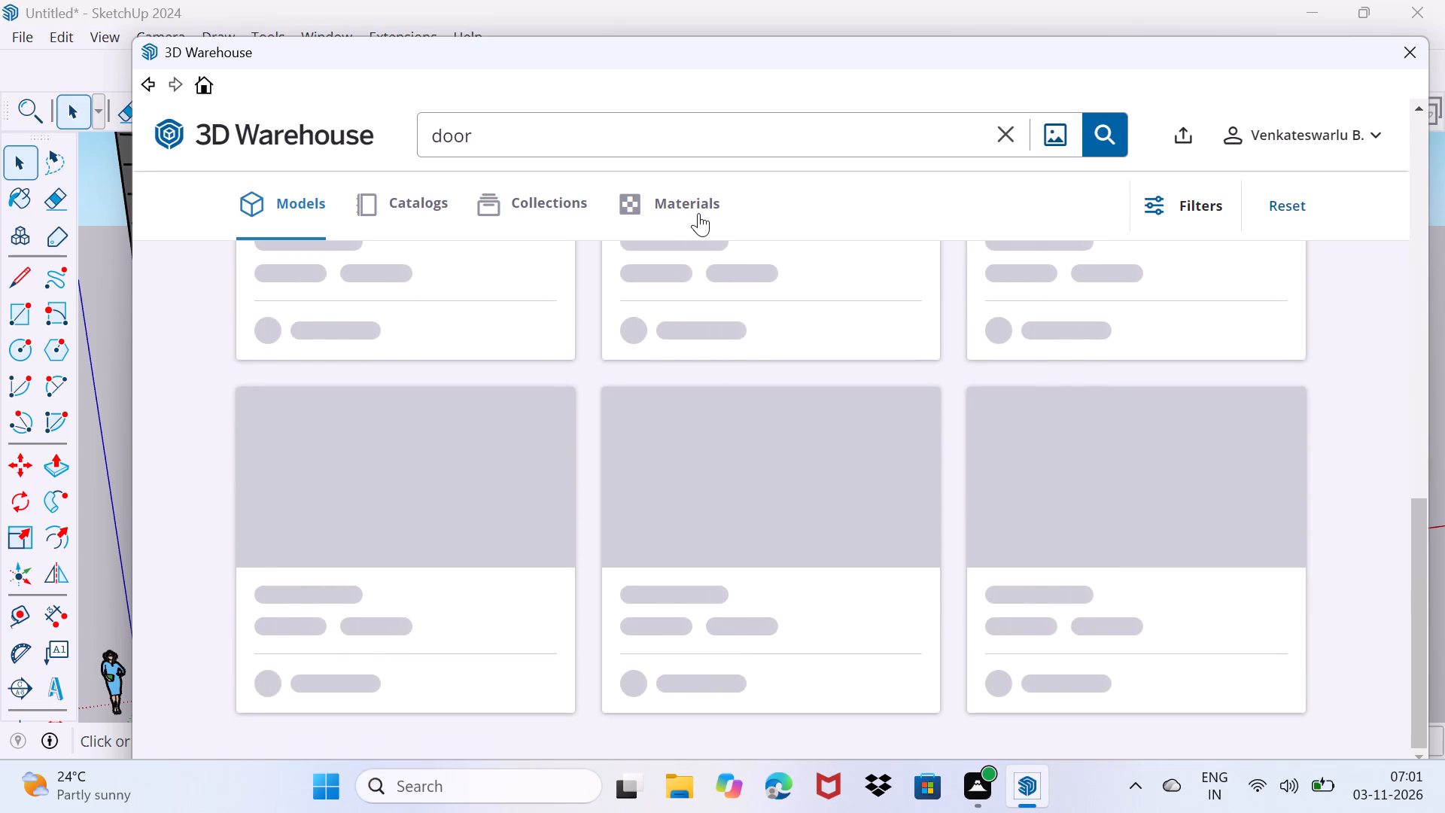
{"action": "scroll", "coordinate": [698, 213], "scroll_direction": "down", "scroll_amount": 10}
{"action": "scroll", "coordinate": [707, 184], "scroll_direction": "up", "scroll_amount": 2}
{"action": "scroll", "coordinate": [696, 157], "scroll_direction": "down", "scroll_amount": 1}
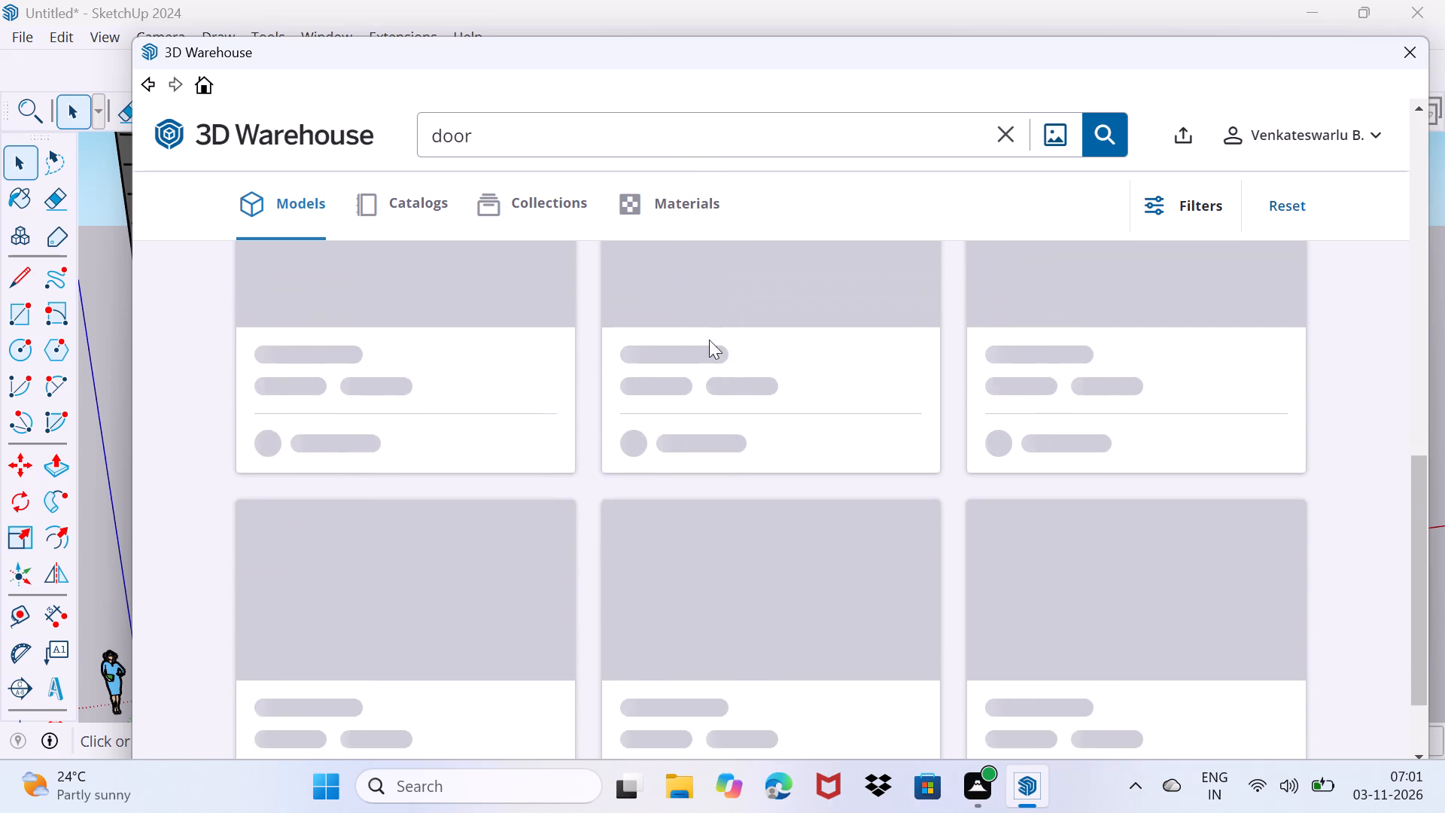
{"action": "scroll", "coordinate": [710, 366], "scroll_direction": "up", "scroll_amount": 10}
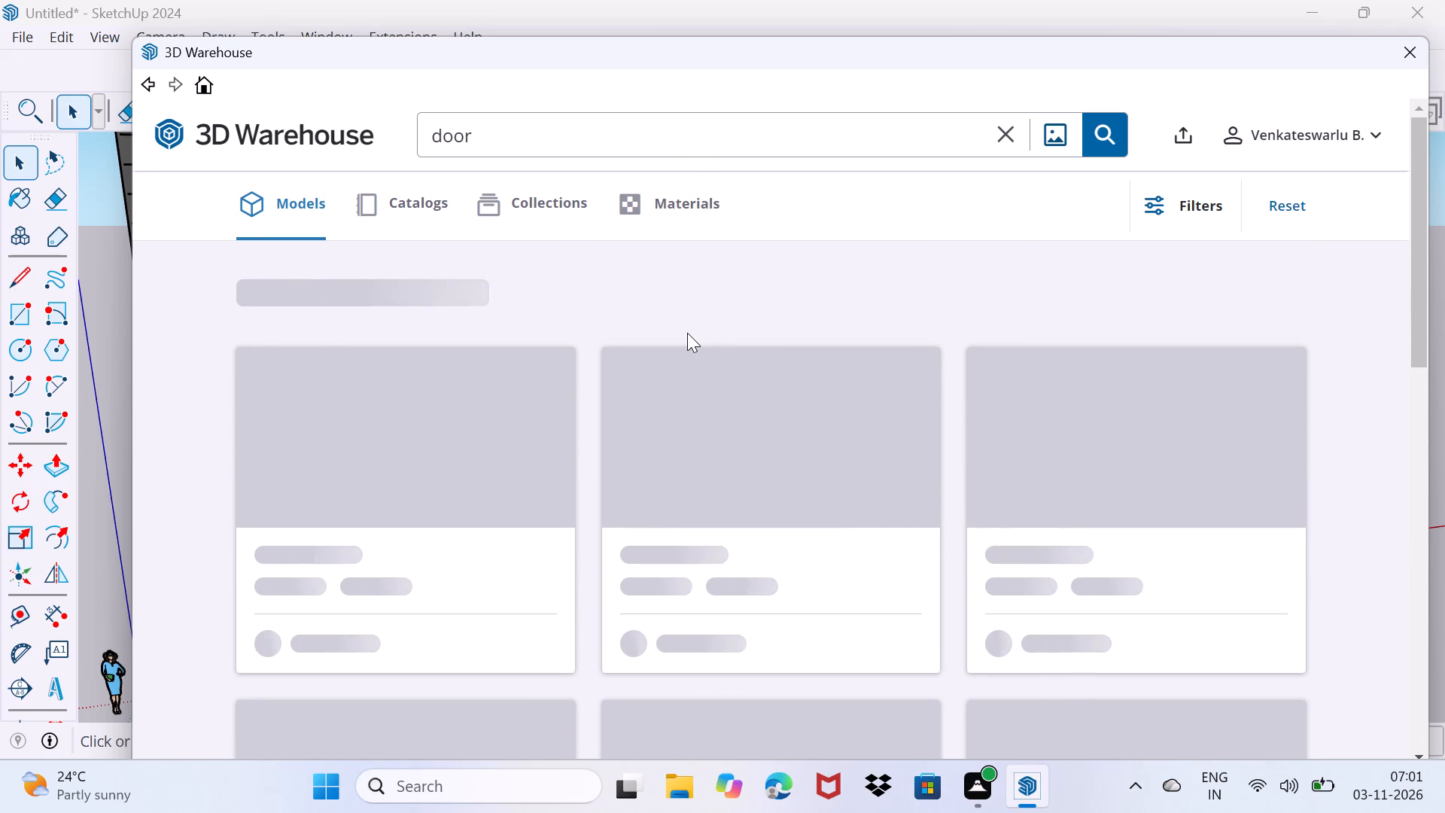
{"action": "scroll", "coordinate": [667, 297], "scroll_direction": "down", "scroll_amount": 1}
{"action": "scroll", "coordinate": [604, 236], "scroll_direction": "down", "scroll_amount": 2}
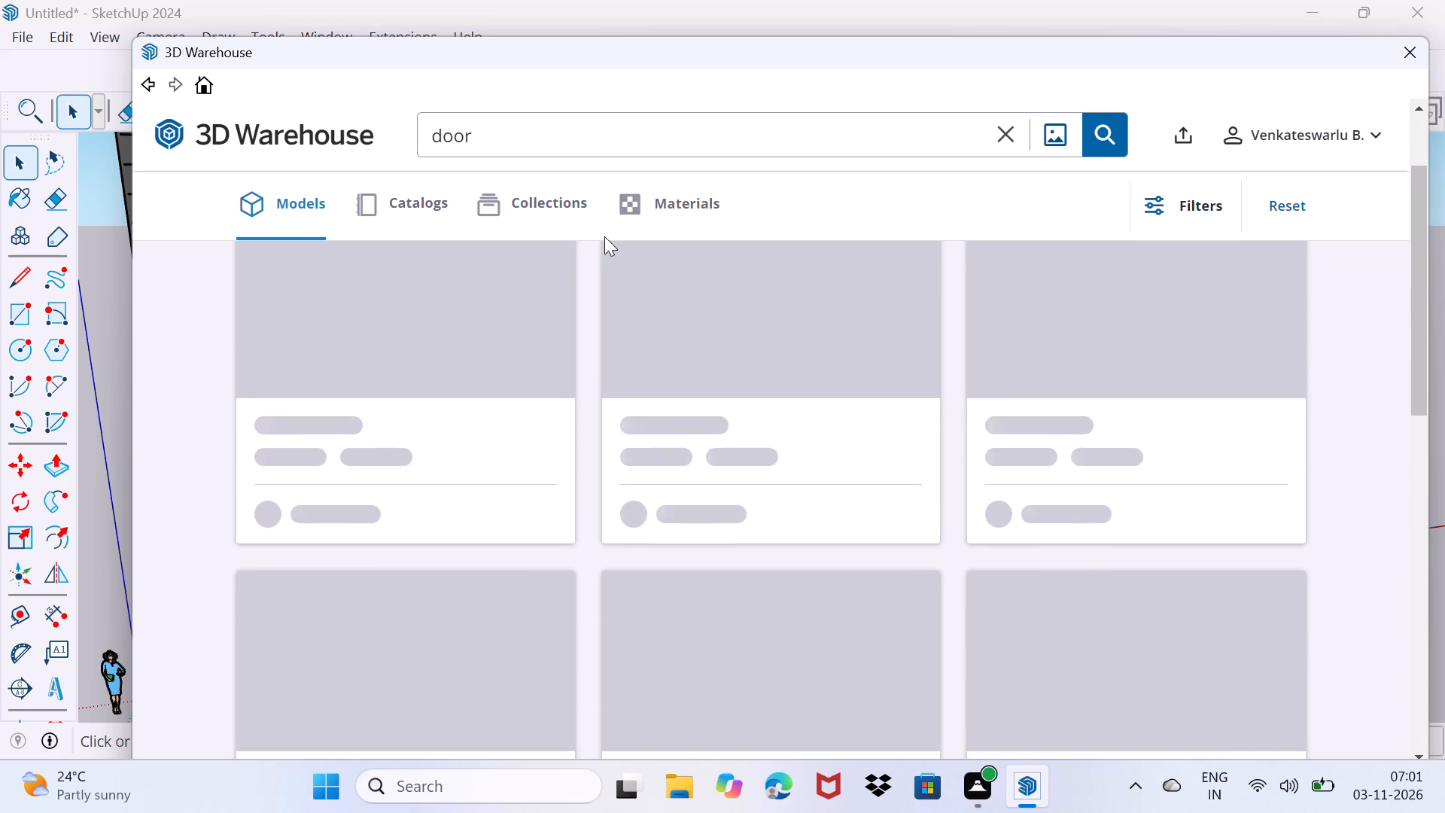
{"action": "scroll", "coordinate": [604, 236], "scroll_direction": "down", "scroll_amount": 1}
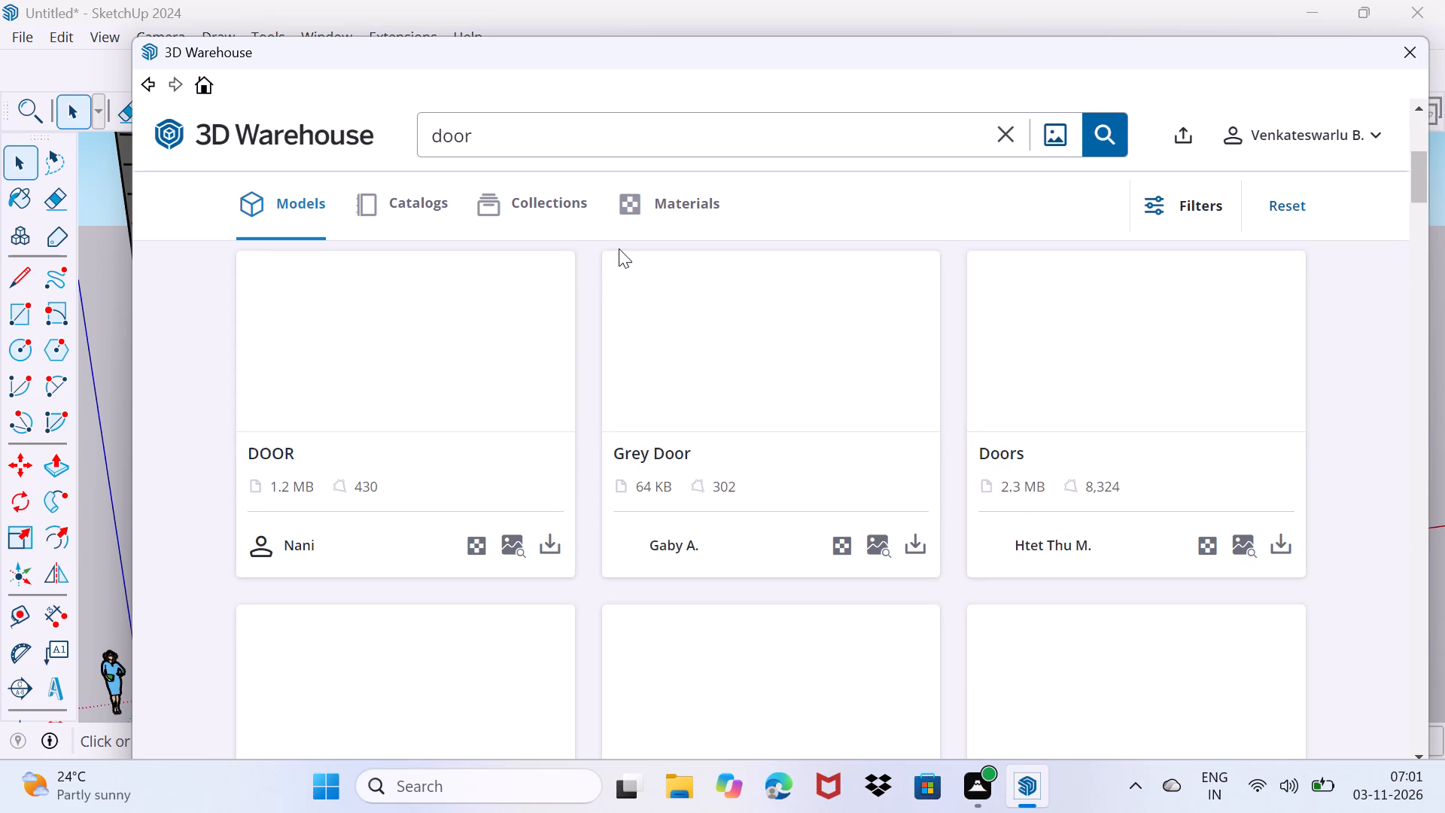
Browse the door models in the search results to look for a suitable door design.
{"action": "scroll", "coordinate": [618, 248], "scroll_direction": "down", "scroll_amount": 1}
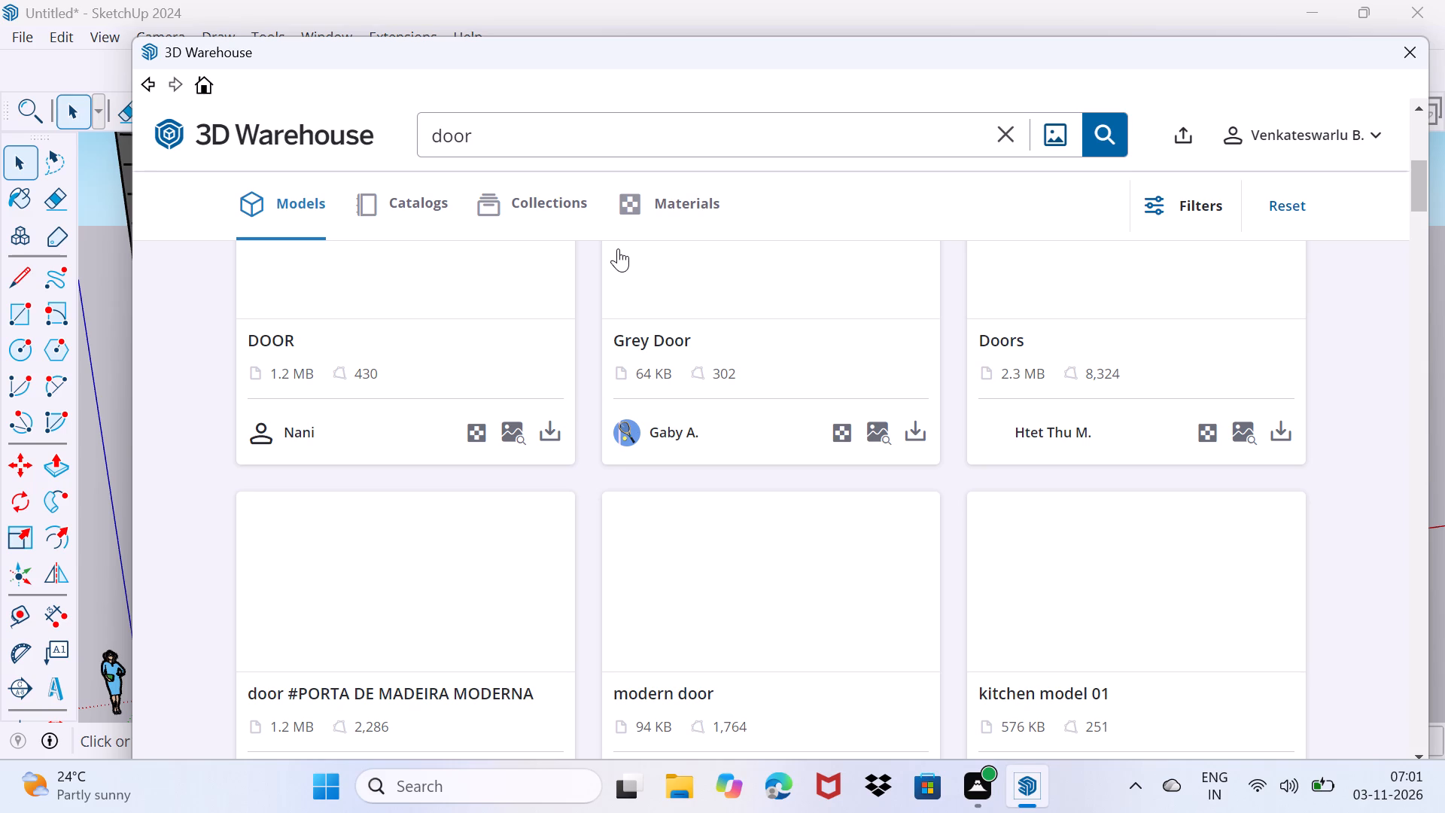
{"action": "scroll", "coordinate": [513, 149], "scroll_direction": "down", "scroll_amount": 6}
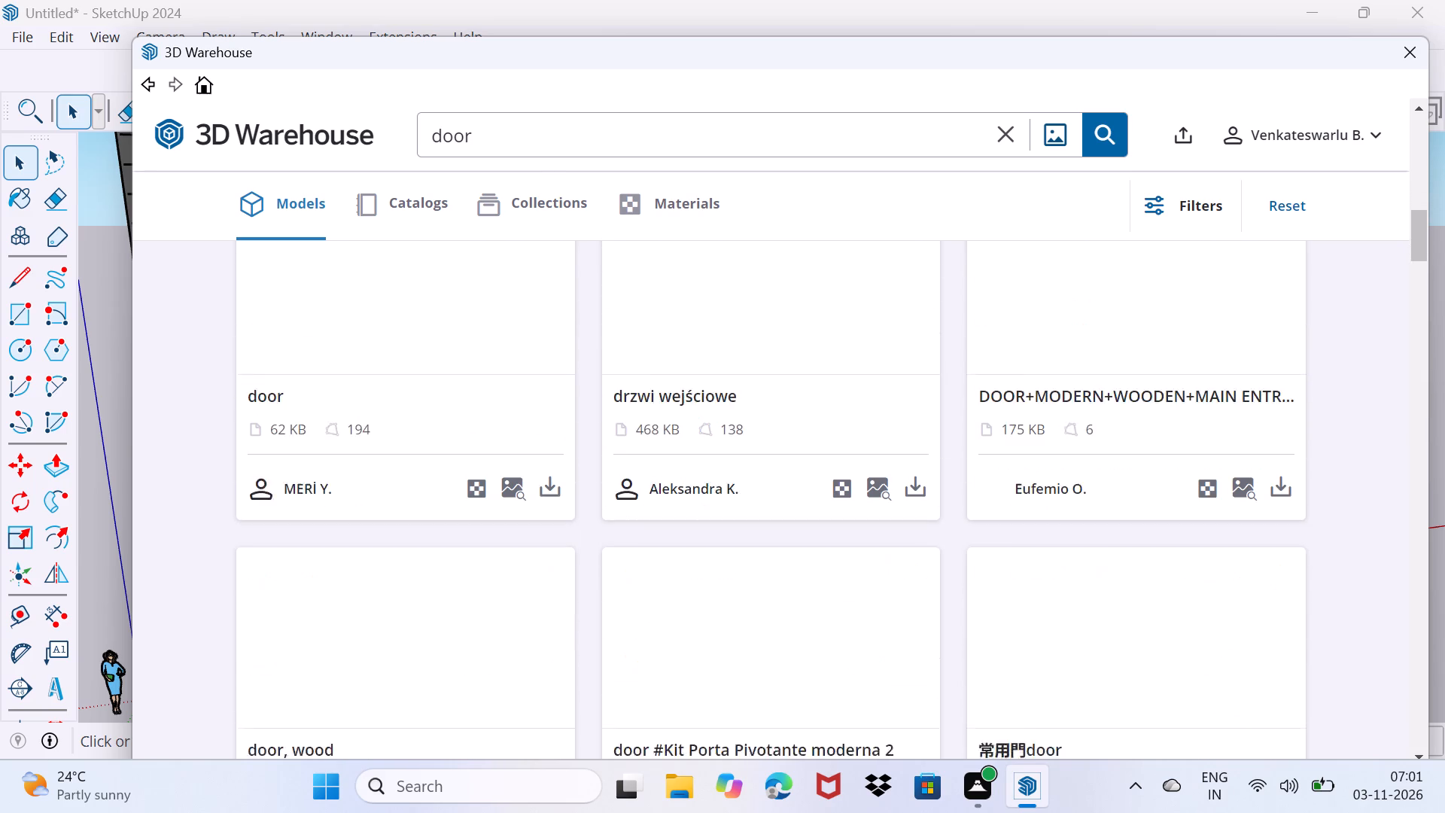
{"action": "scroll", "coordinate": [511, 154], "scroll_direction": "up", "scroll_amount": 1}
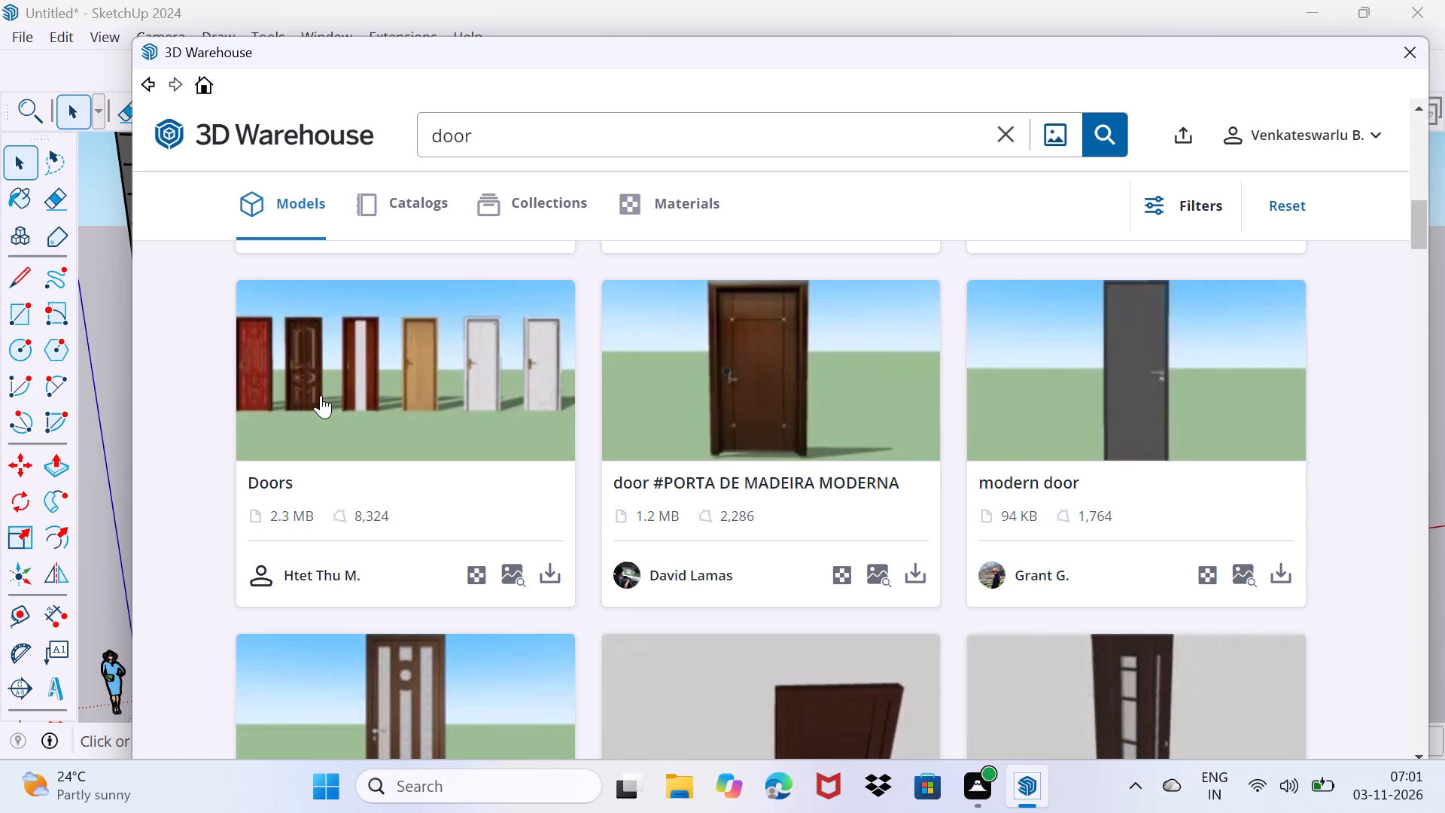
{"action": "scroll", "coordinate": [433, 431], "scroll_direction": "down", "scroll_amount": 3}
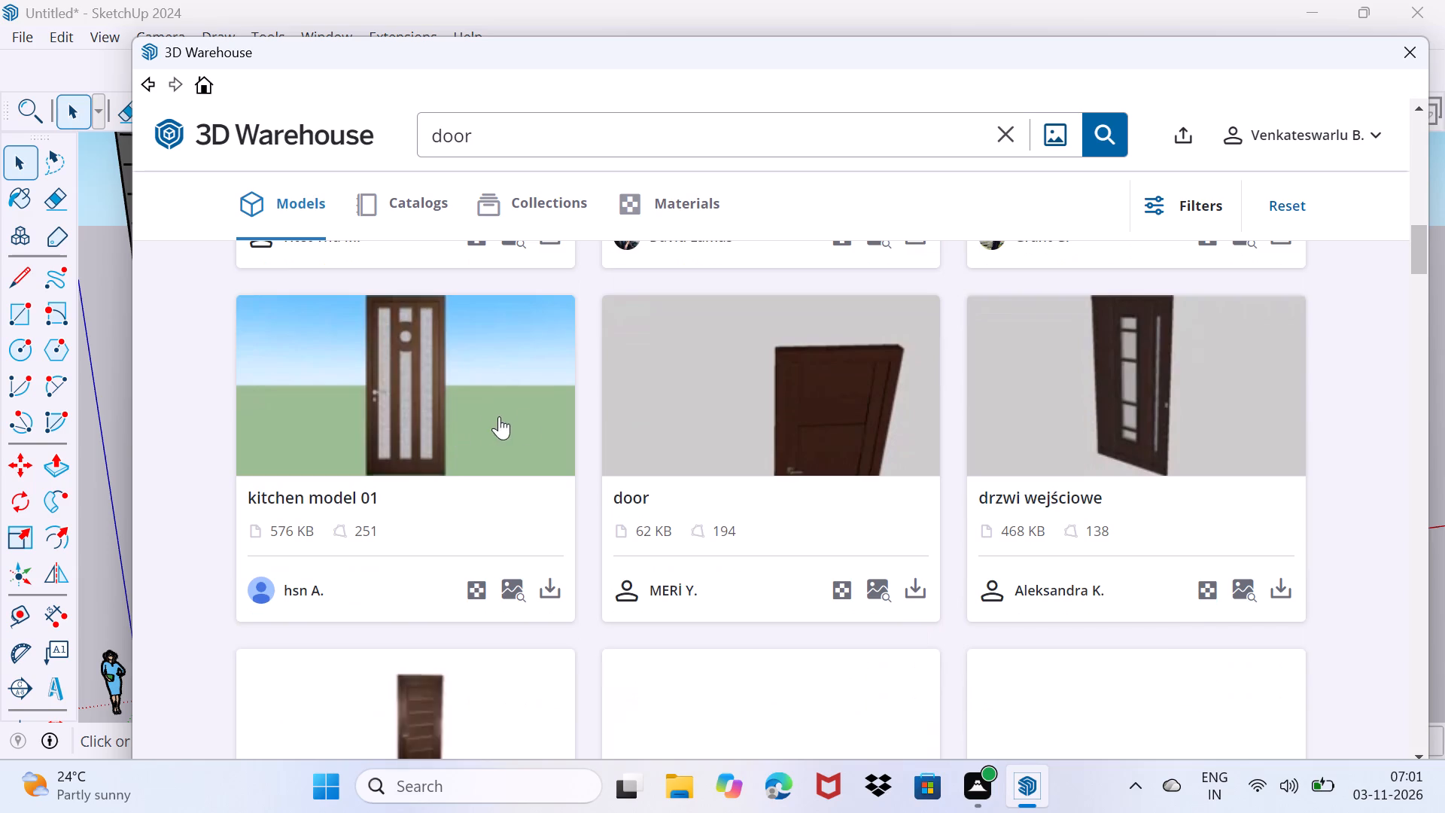
{"action": "scroll", "coordinate": [770, 466], "scroll_direction": "down", "scroll_amount": 9}
{"action": "scroll", "coordinate": [767, 509], "scroll_direction": "up", "scroll_amount": 3}
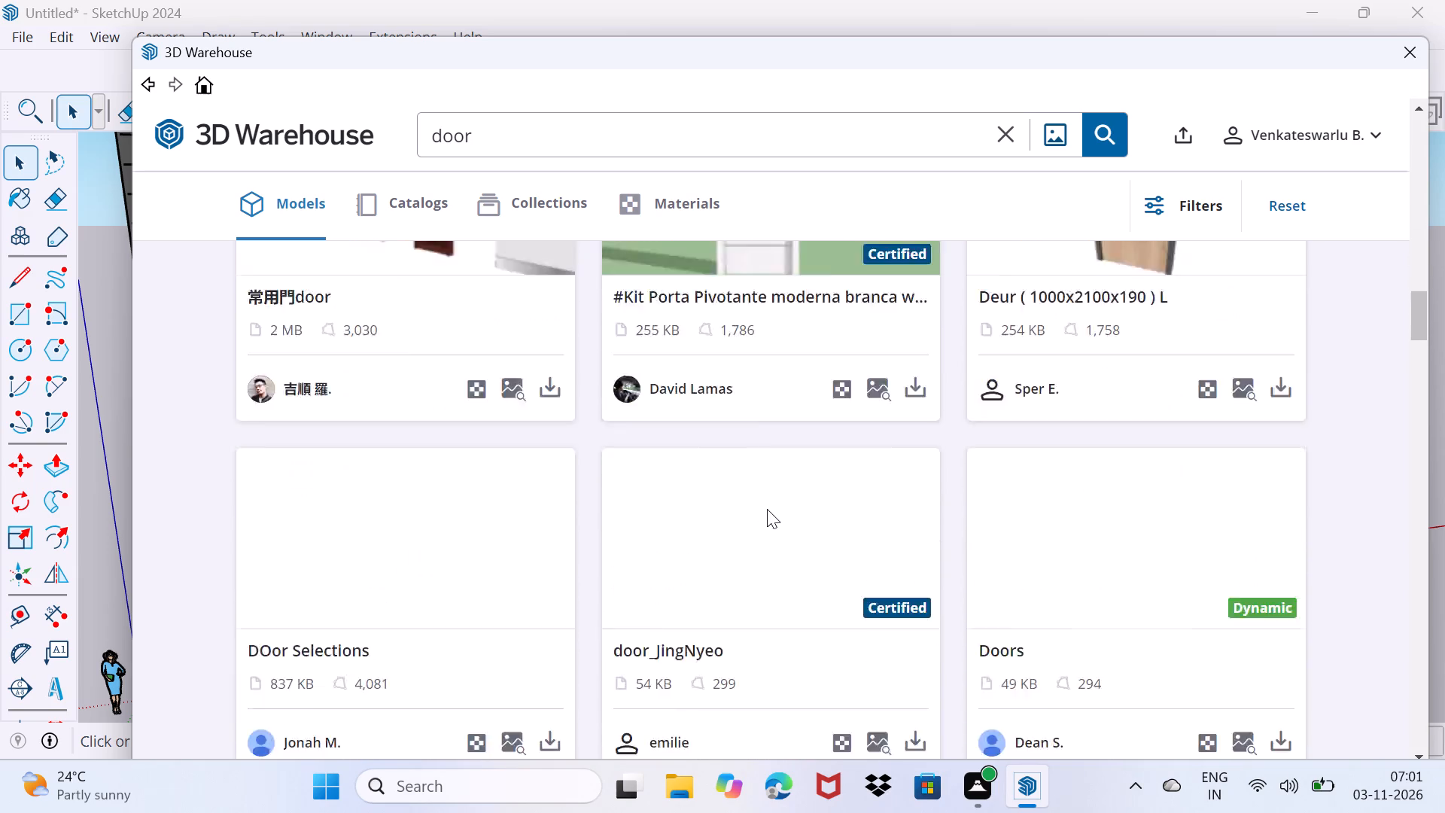
{"action": "scroll", "coordinate": [767, 509], "scroll_direction": "down", "scroll_amount": 9}
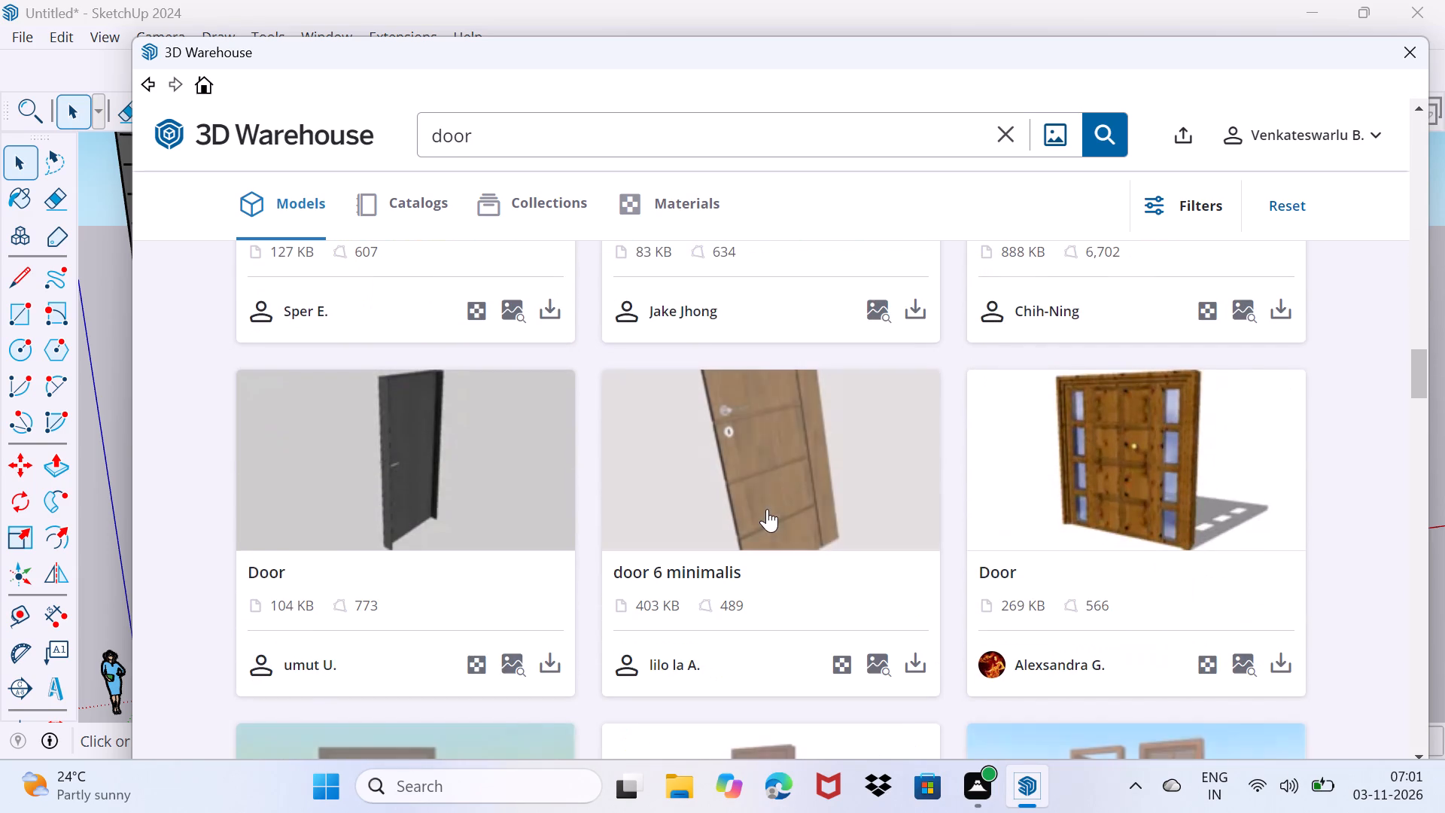
{"action": "scroll", "coordinate": [767, 509], "scroll_direction": "down", "scroll_amount": 2}
{"action": "scroll", "coordinate": [767, 509], "scroll_direction": "up", "scroll_amount": 3}
{"action": "scroll", "coordinate": [767, 509], "scroll_direction": "down", "scroll_amount": 18}
{"action": "scroll", "coordinate": [767, 509], "scroll_direction": "down", "scroll_amount": 7}
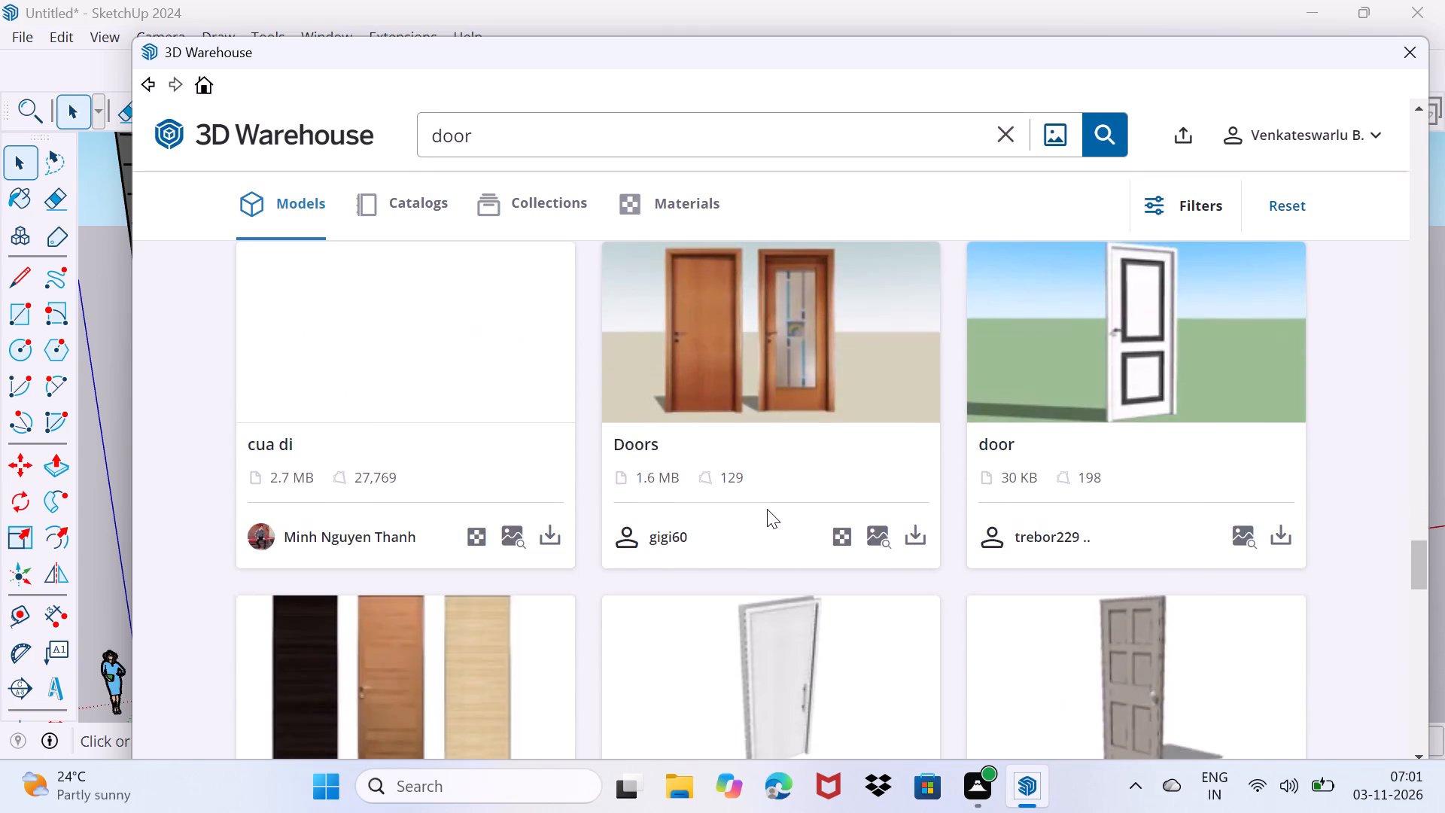
{"action": "scroll", "coordinate": [767, 509], "scroll_direction": "down", "scroll_amount": 9}
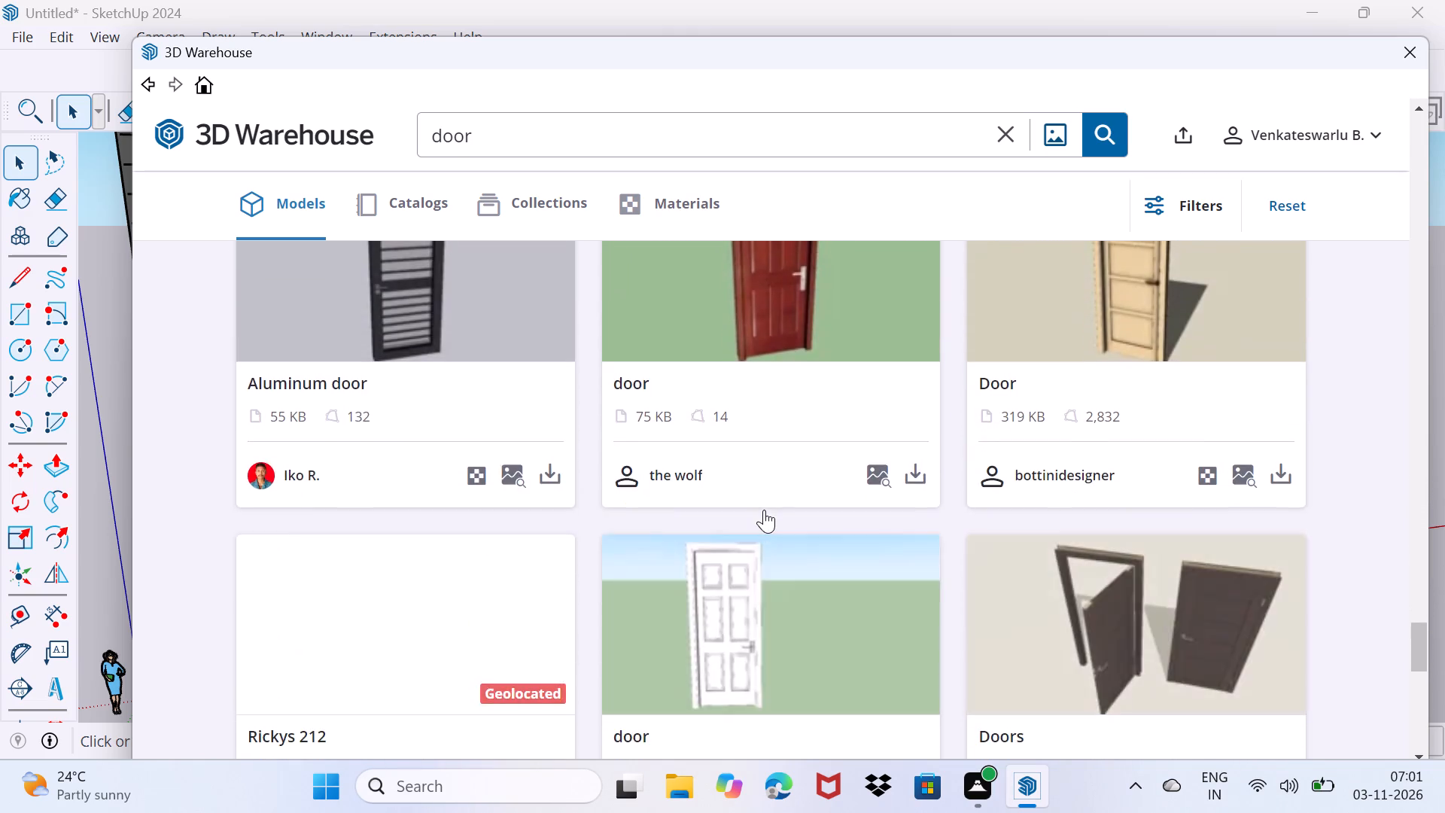
{"action": "scroll", "coordinate": [764, 510], "scroll_direction": "down", "scroll_amount": 3}
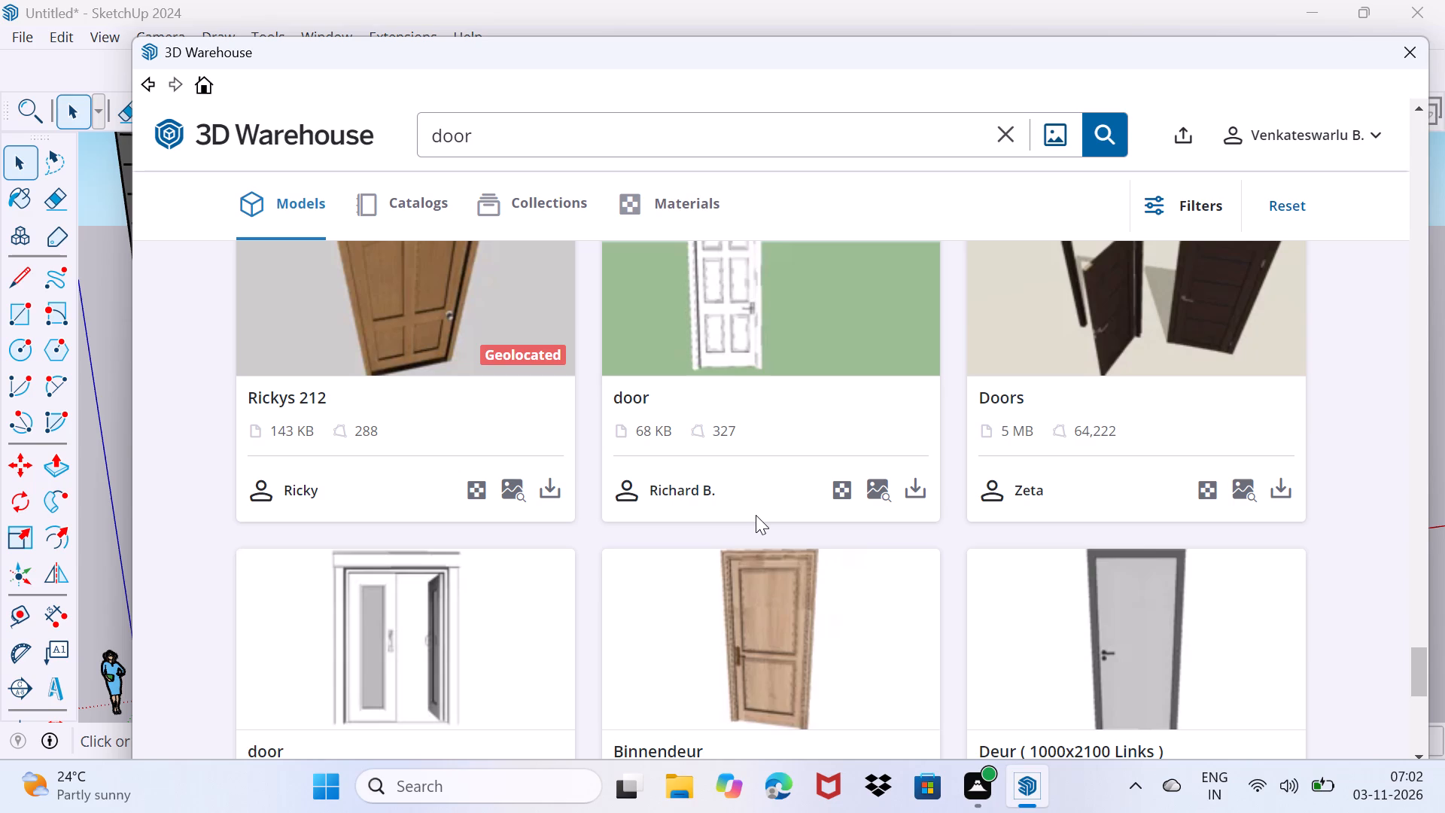
{"action": "scroll", "coordinate": [756, 515], "scroll_direction": "down", "scroll_amount": 6}
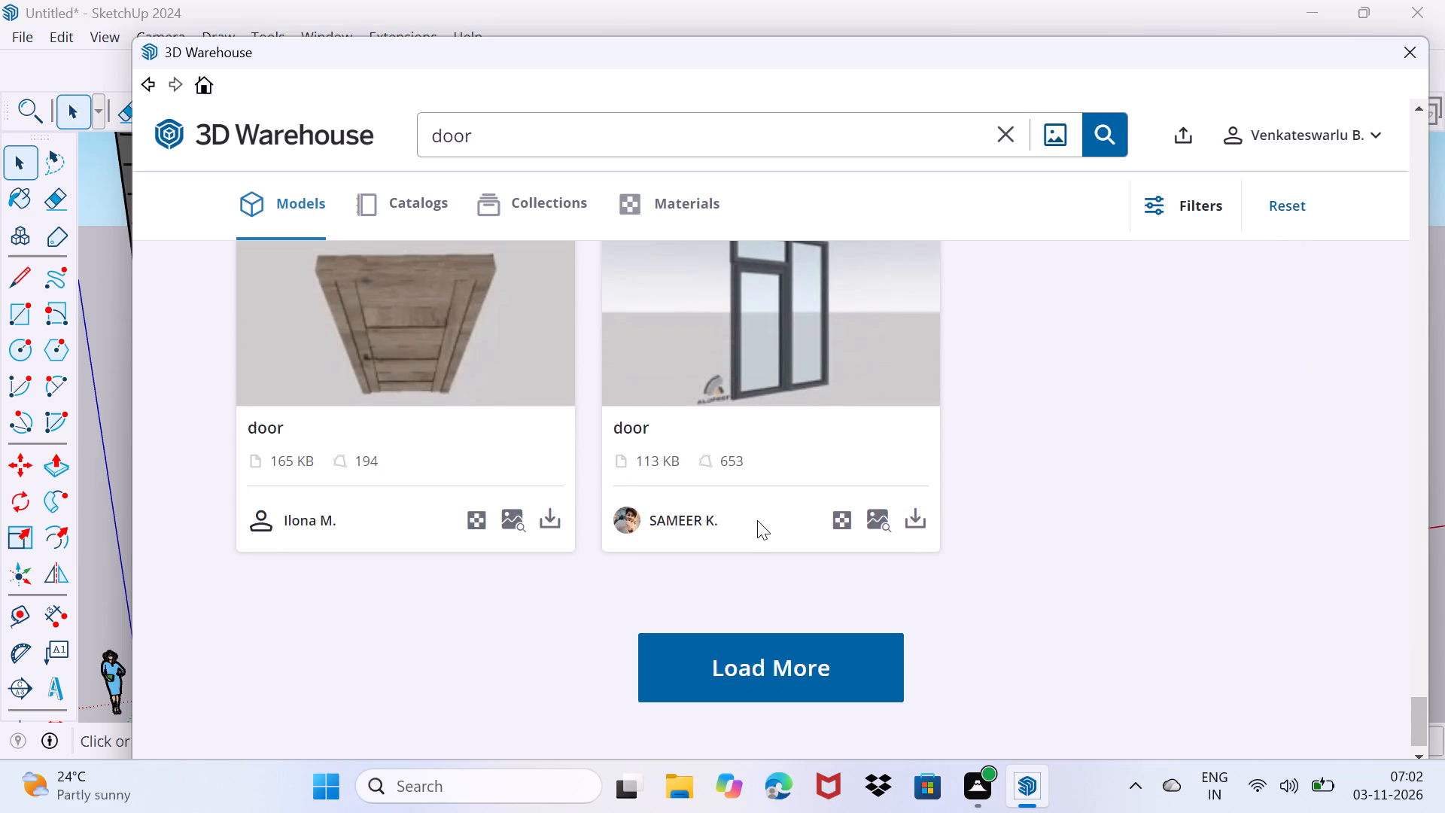
{"action": "scroll", "coordinate": [757, 520], "scroll_direction": "up", "scroll_amount": 3}
{"action": "scroll", "coordinate": [757, 520], "scroll_direction": "down", "scroll_amount": 5}
{"action": "scroll", "coordinate": [757, 520], "scroll_direction": "up", "scroll_amount": 2}
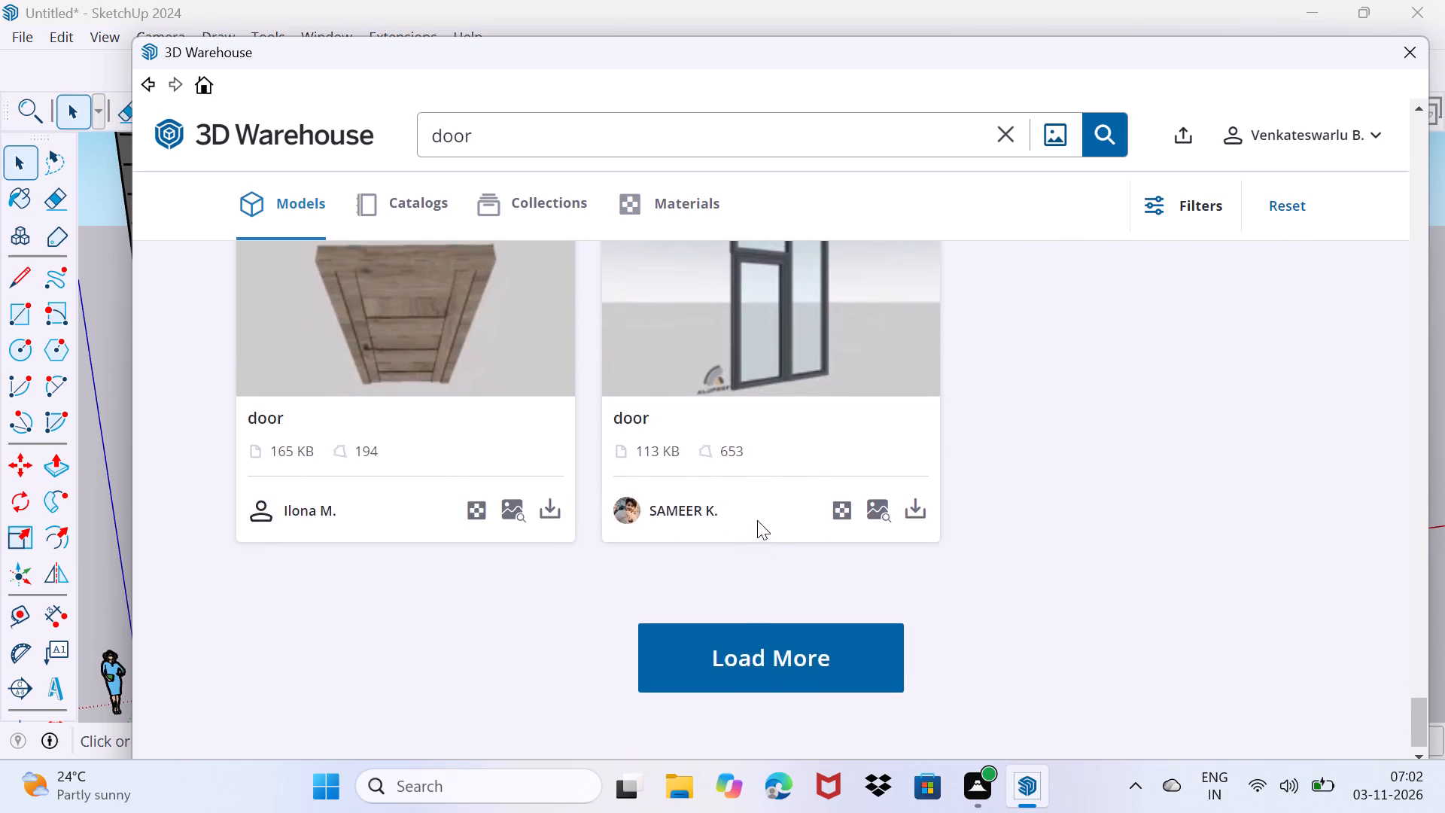
{"action": "scroll", "coordinate": [757, 520], "scroll_direction": "up", "scroll_amount": 3}
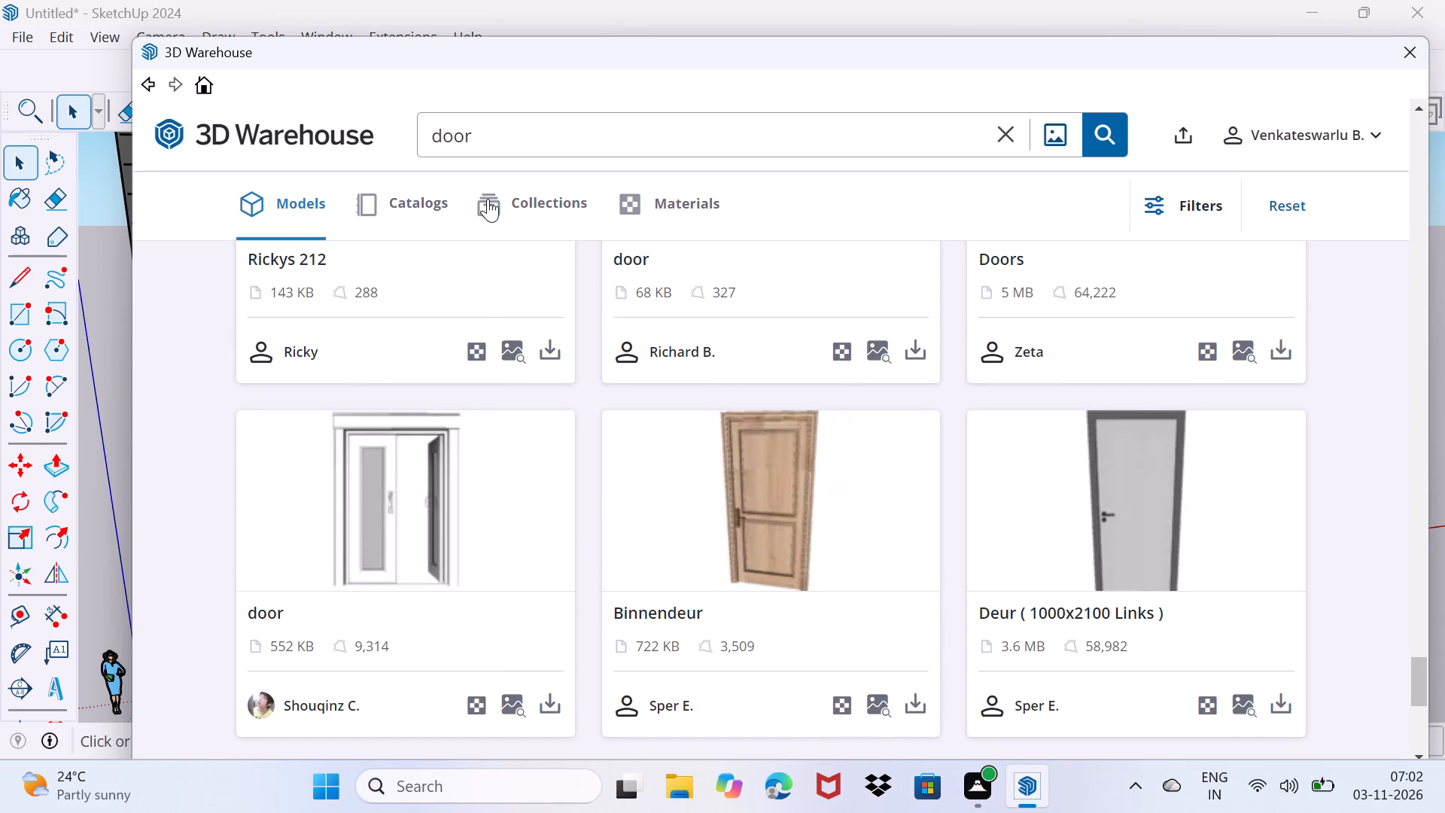
Switch the door search results to collections and browse them for a suitable set of doors.
{"action": "left_click", "coordinate": [488, 196]}
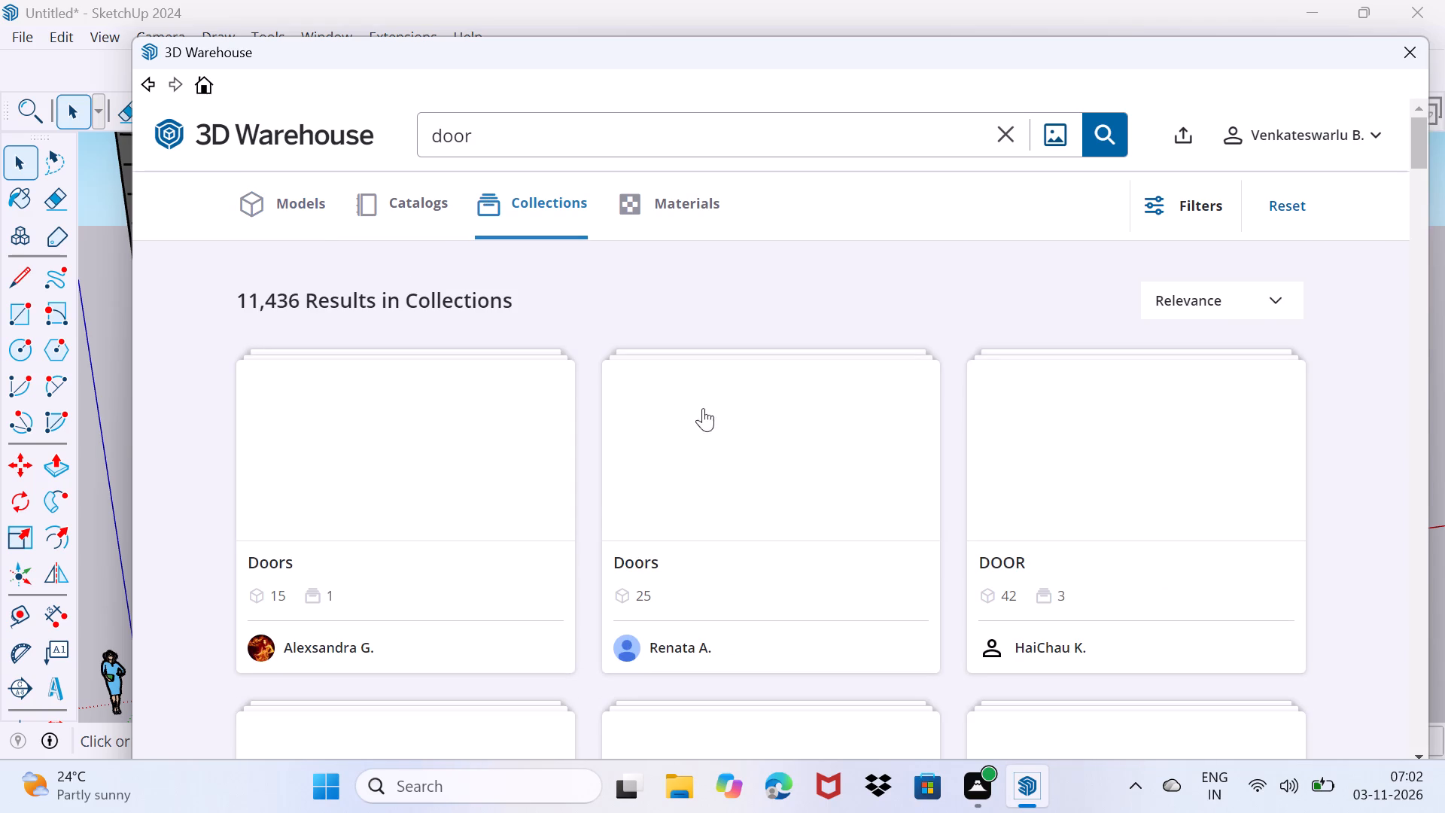
{"action": "scroll", "coordinate": [713, 409], "scroll_direction": "down", "scroll_amount": 2}
{"action": "scroll", "coordinate": [713, 409], "scroll_direction": "up", "scroll_amount": 1}
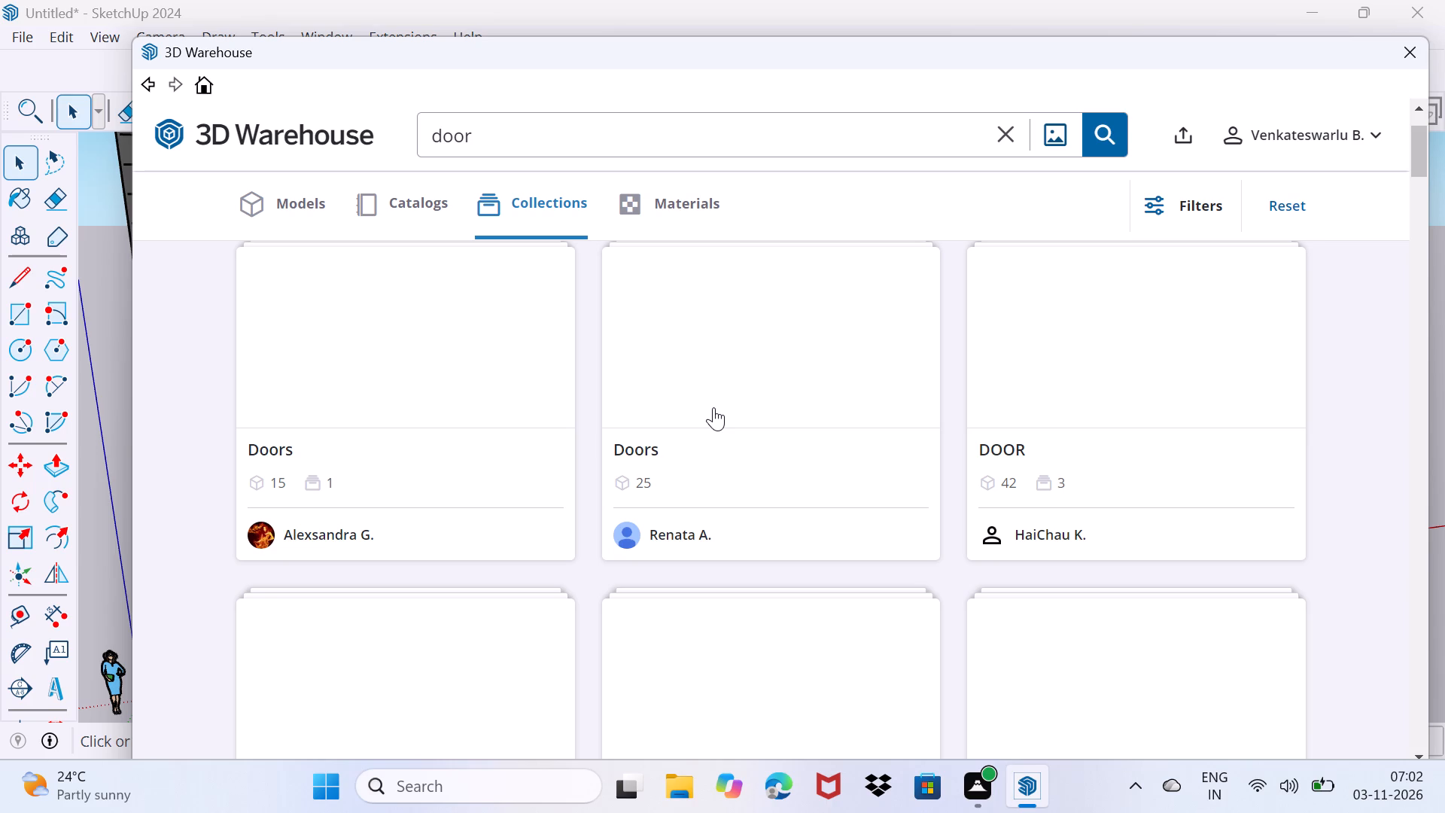
{"action": "scroll", "coordinate": [717, 403], "scroll_direction": "down", "scroll_amount": 4}
{"action": "scroll", "coordinate": [840, 486], "scroll_direction": "up", "scroll_amount": 4}
{"action": "scroll", "coordinate": [943, 283], "scroll_direction": "down", "scroll_amount": 2}
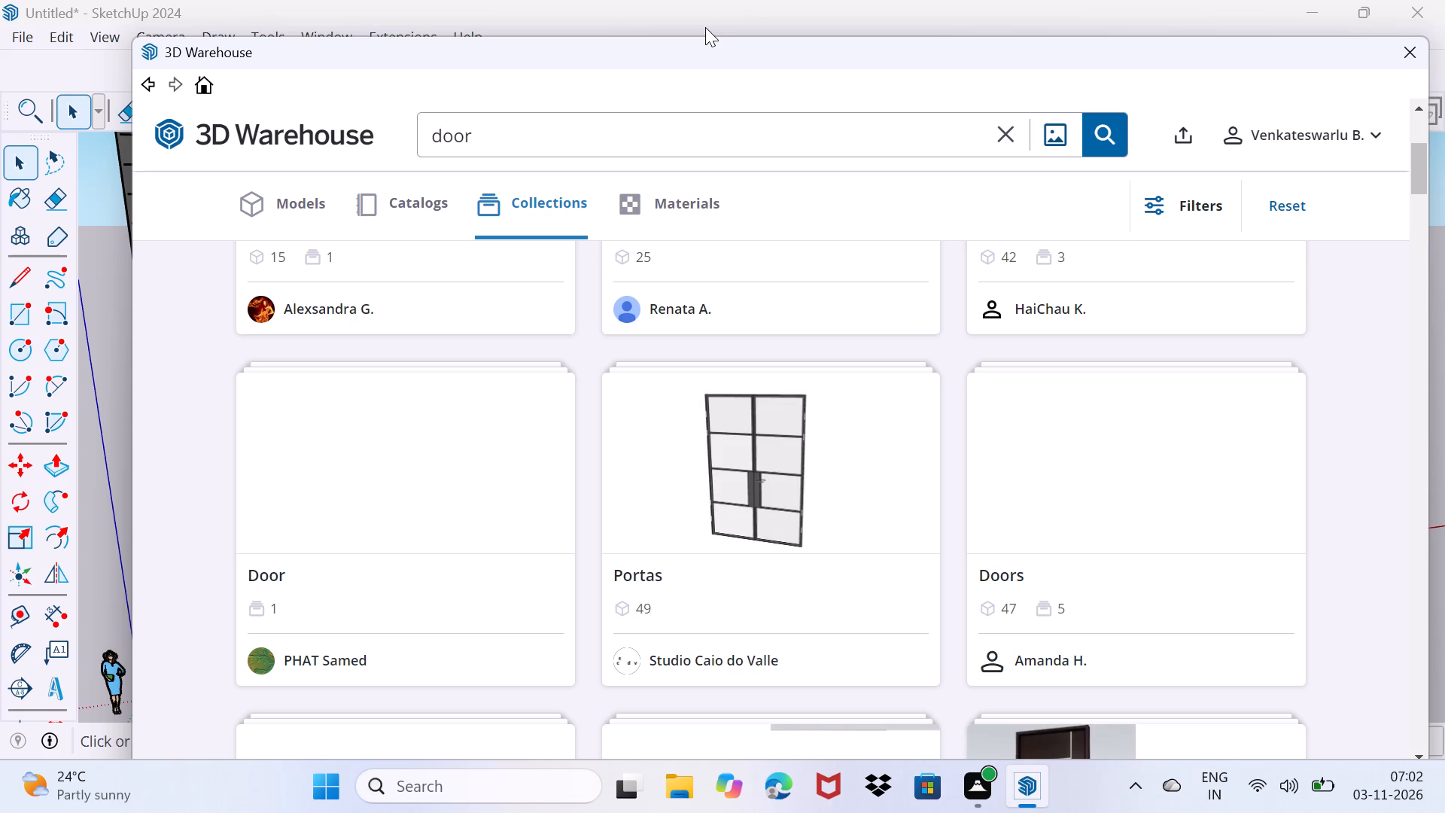
{"action": "scroll", "coordinate": [711, 157], "scroll_direction": "down", "scroll_amount": 2}
{"action": "scroll", "coordinate": [862, 407], "scroll_direction": "up", "scroll_amount": 2}
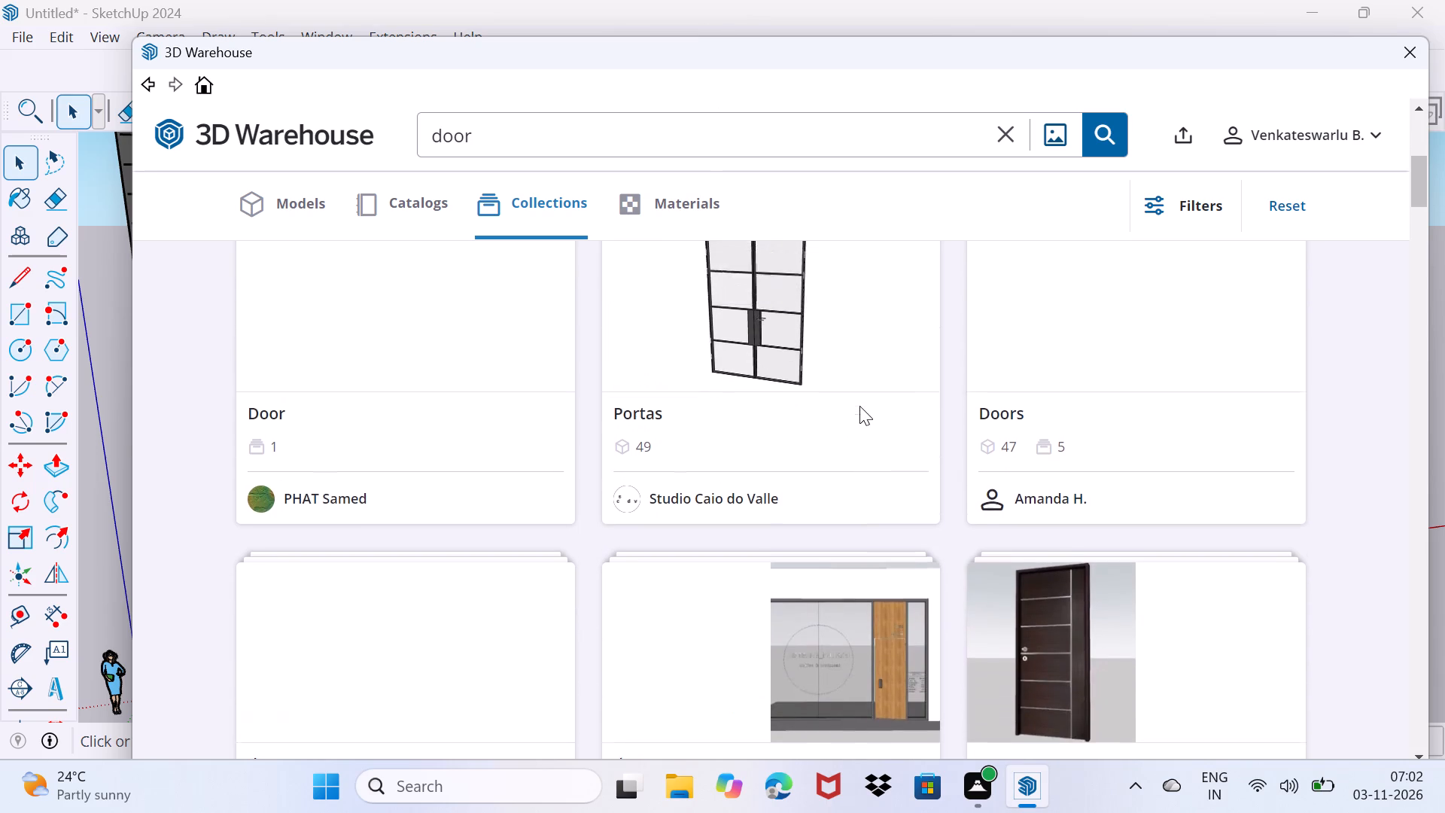
{"action": "scroll", "coordinate": [859, 404], "scroll_direction": "up", "scroll_amount": 5}
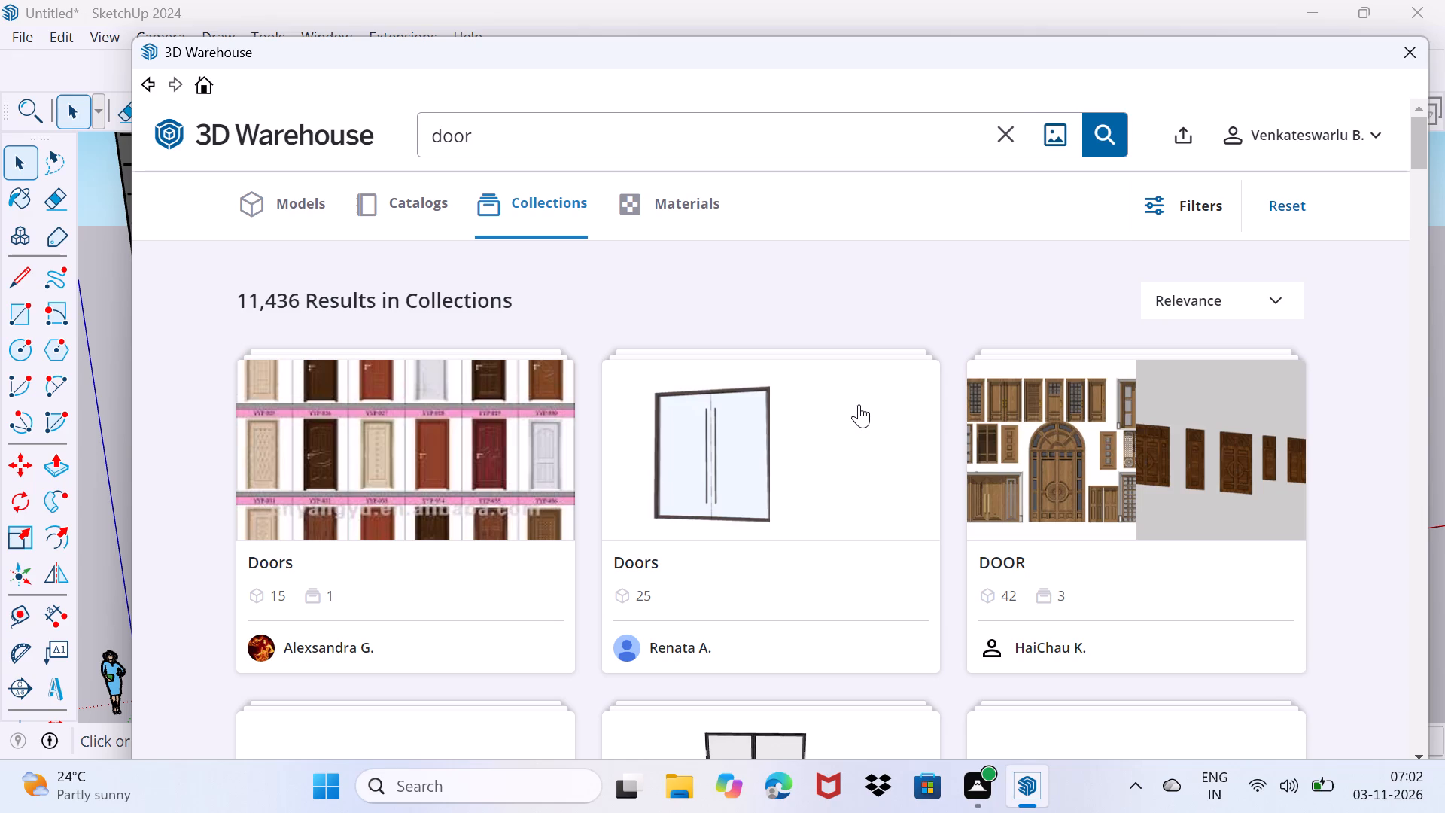
{"action": "scroll", "coordinate": [844, 375], "scroll_direction": "down", "scroll_amount": 3}
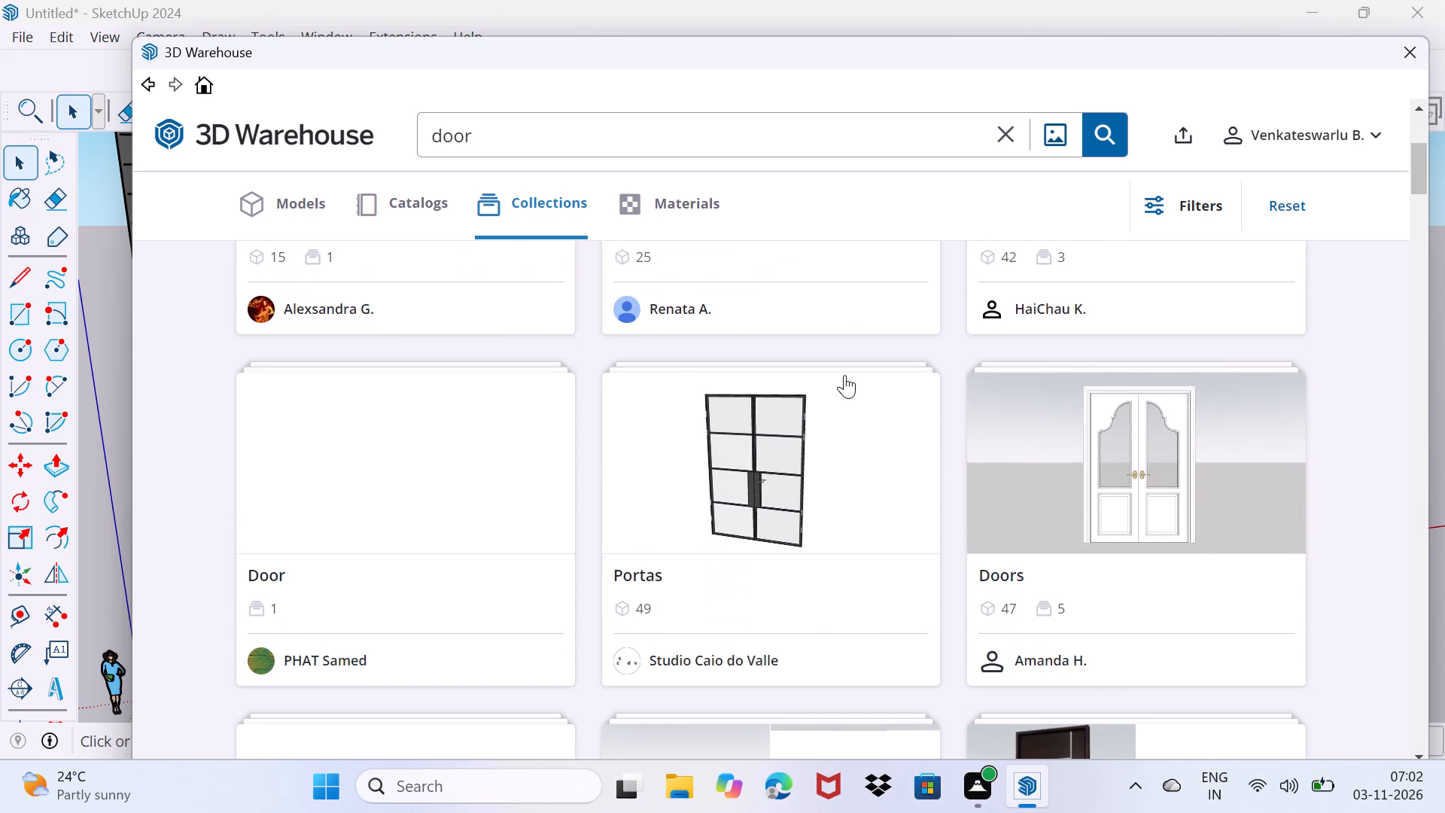
{"action": "scroll", "coordinate": [844, 375], "scroll_direction": "down", "scroll_amount": 3}
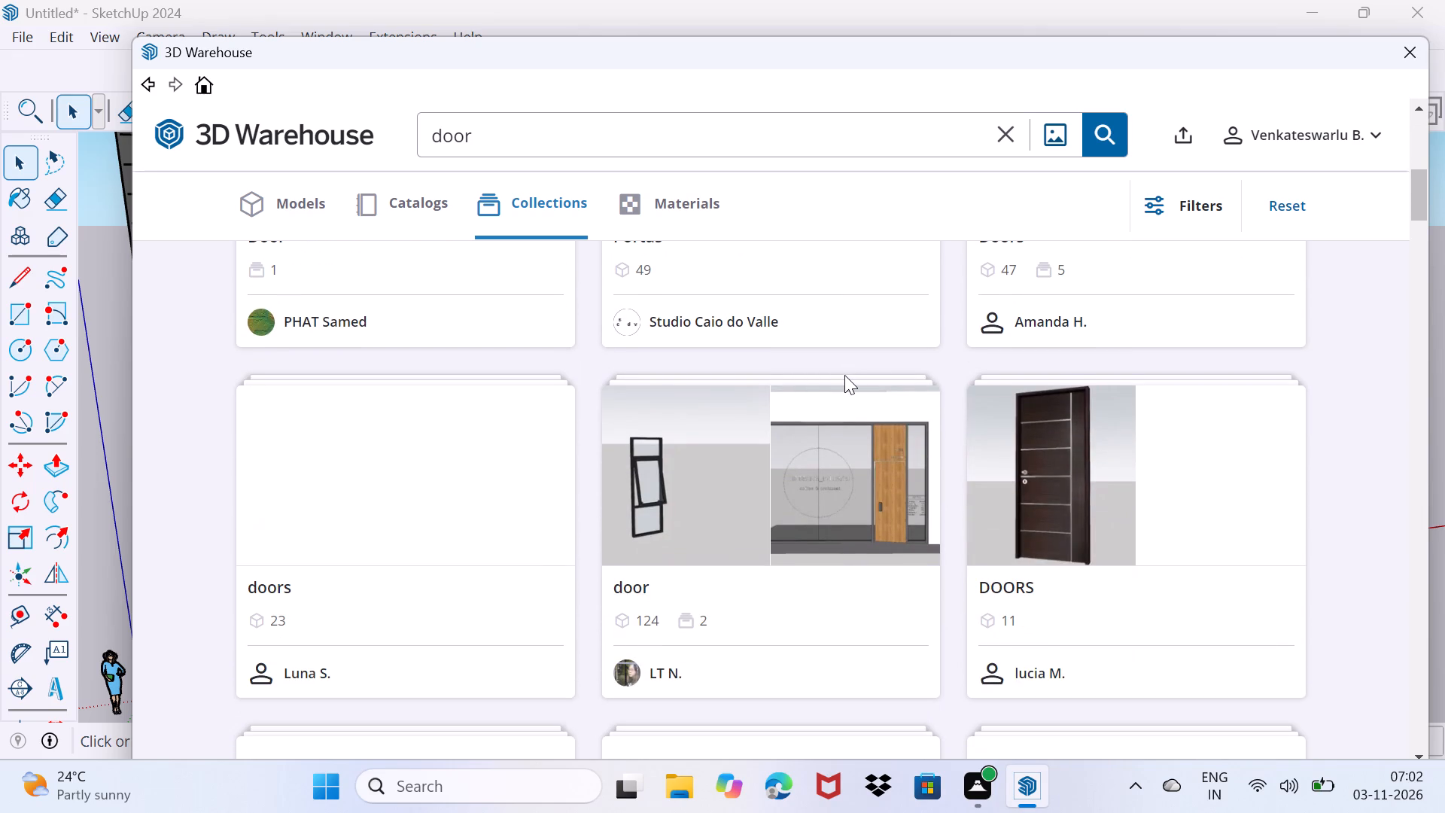
{"action": "scroll", "coordinate": [844, 375], "scroll_direction": "down", "scroll_amount": 4}
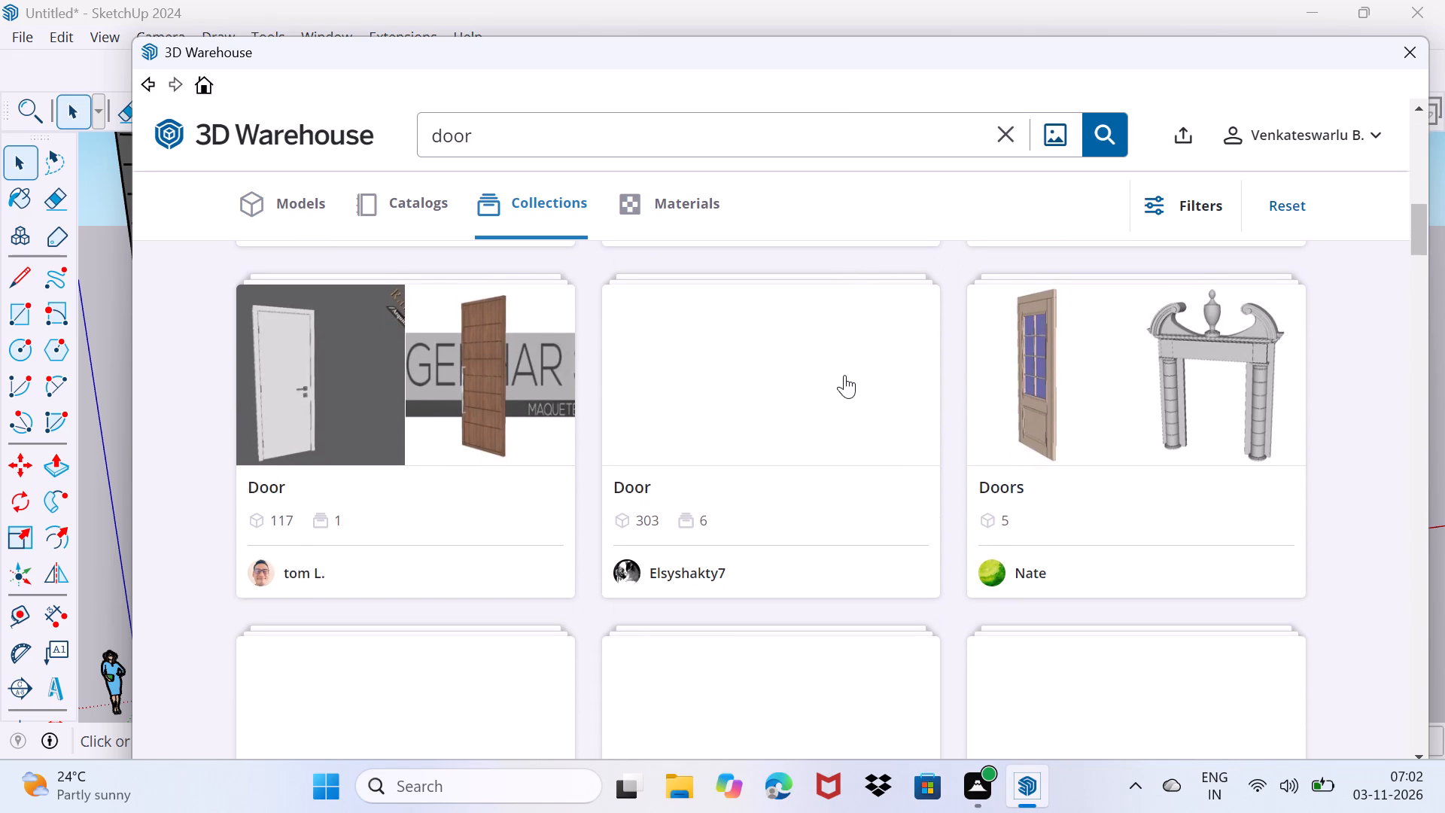
Open Nate's five-model Doors collection and examine its door models.
{"action": "left_click", "coordinate": [1051, 370]}
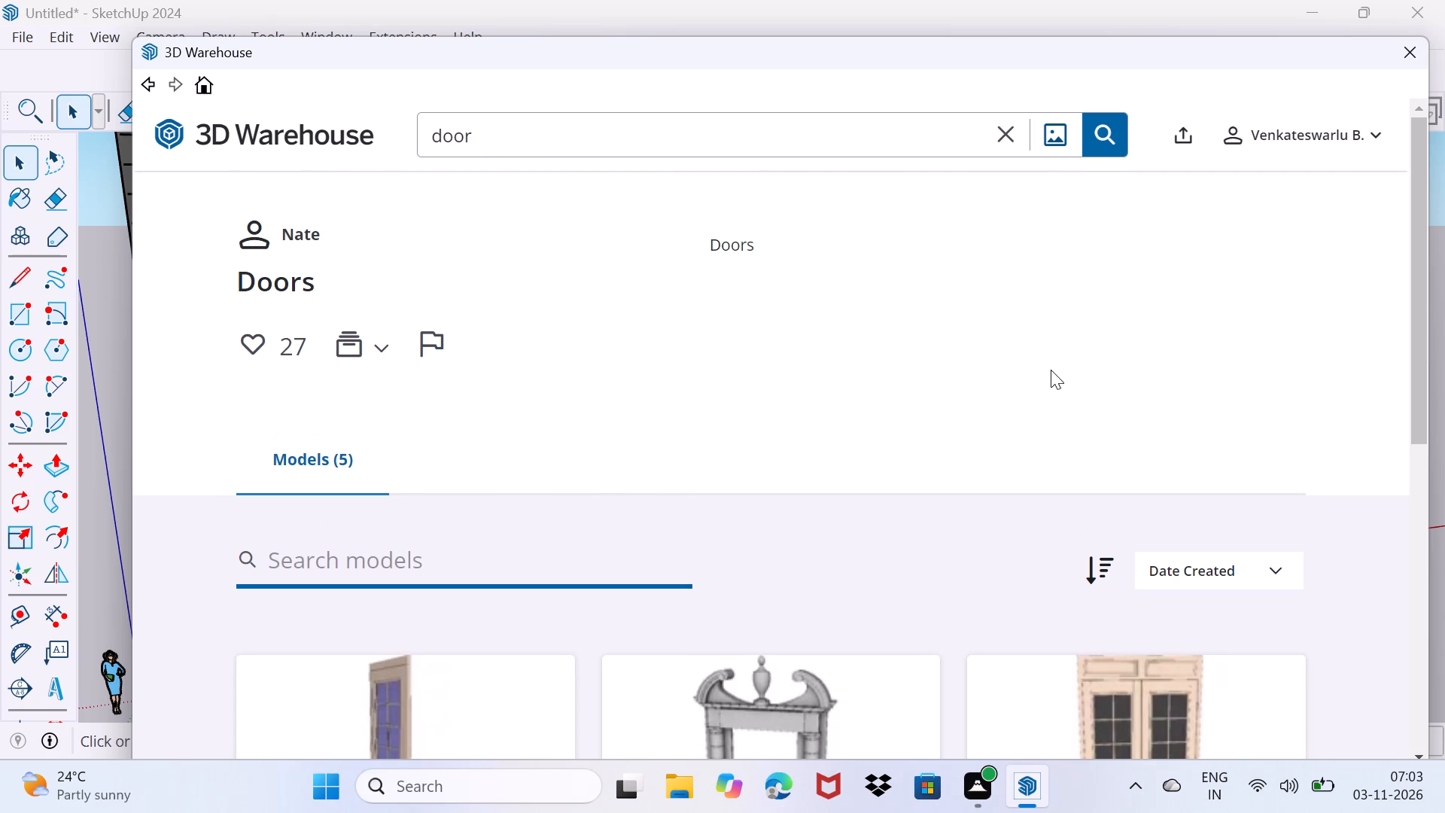
{"action": "scroll", "coordinate": [934, 759], "scroll_direction": "down", "scroll_amount": 3}
{"action": "scroll", "coordinate": [718, 579], "scroll_direction": "down", "scroll_amount": 3}
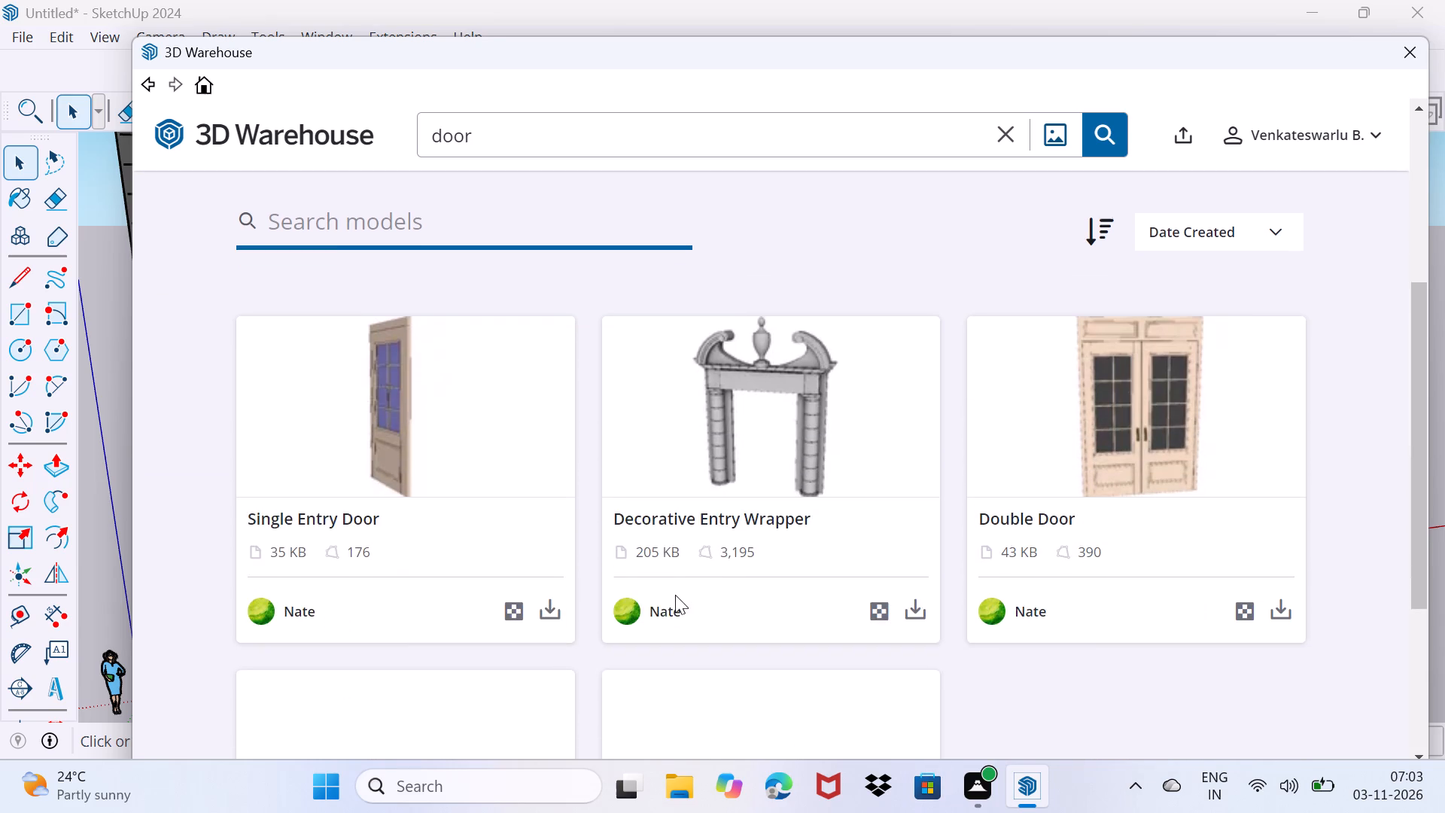
{"action": "scroll", "coordinate": [621, 597], "scroll_direction": "down", "scroll_amount": 7}
{"action": "scroll", "coordinate": [620, 596], "scroll_direction": "up", "scroll_amount": 3}
{"action": "scroll", "coordinate": [613, 569], "scroll_direction": "down", "scroll_amount": 3}
{"action": "scroll", "coordinate": [613, 569], "scroll_direction": "up", "scroll_amount": 2}
{"action": "scroll", "coordinate": [613, 569], "scroll_direction": "down", "scroll_amount": 2}
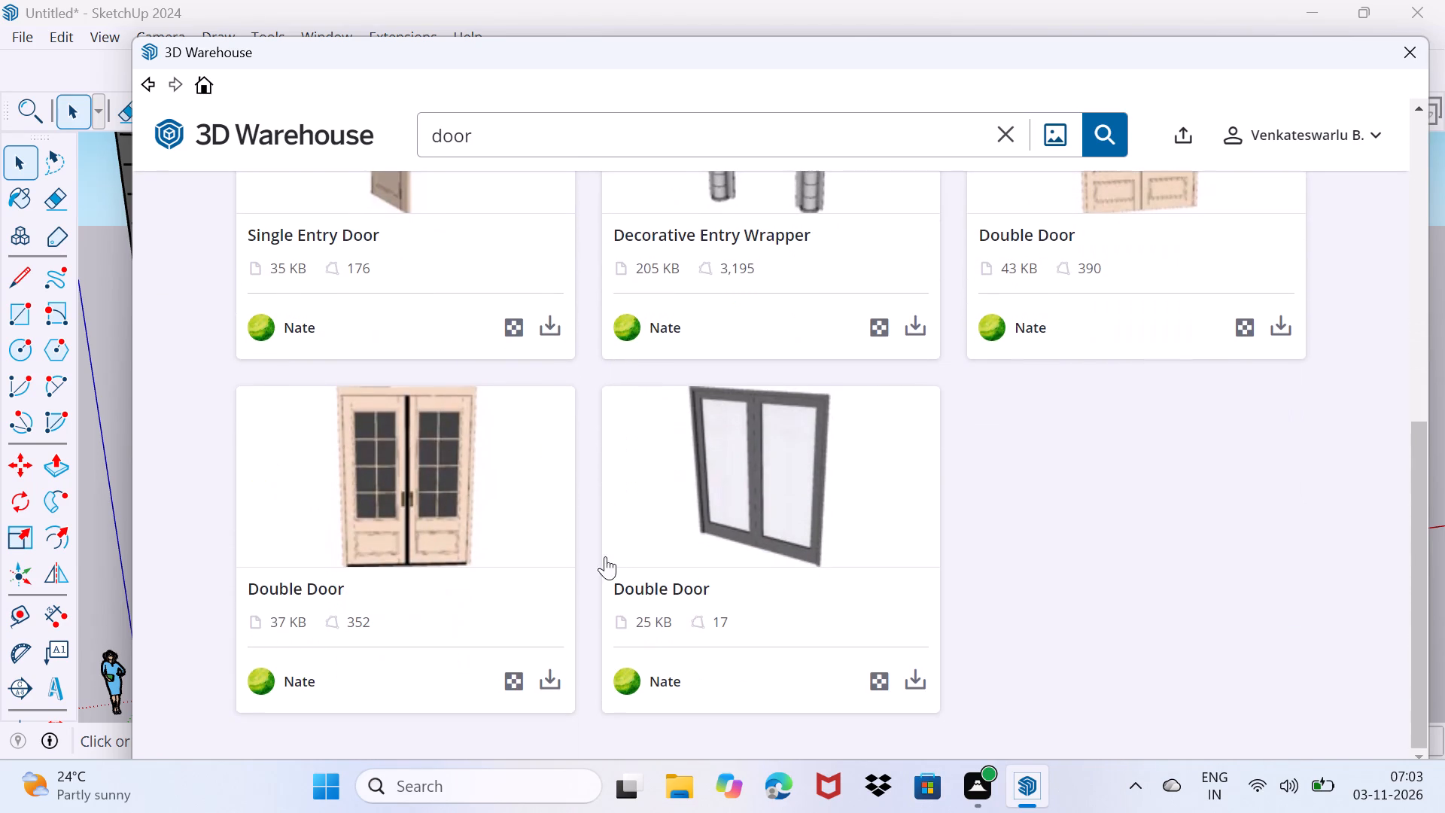
Load the Single Entry Door directly into the SketchUp model and place it on the ground floor near the leftmost door opening.
{"action": "left_click", "coordinate": [544, 316]}
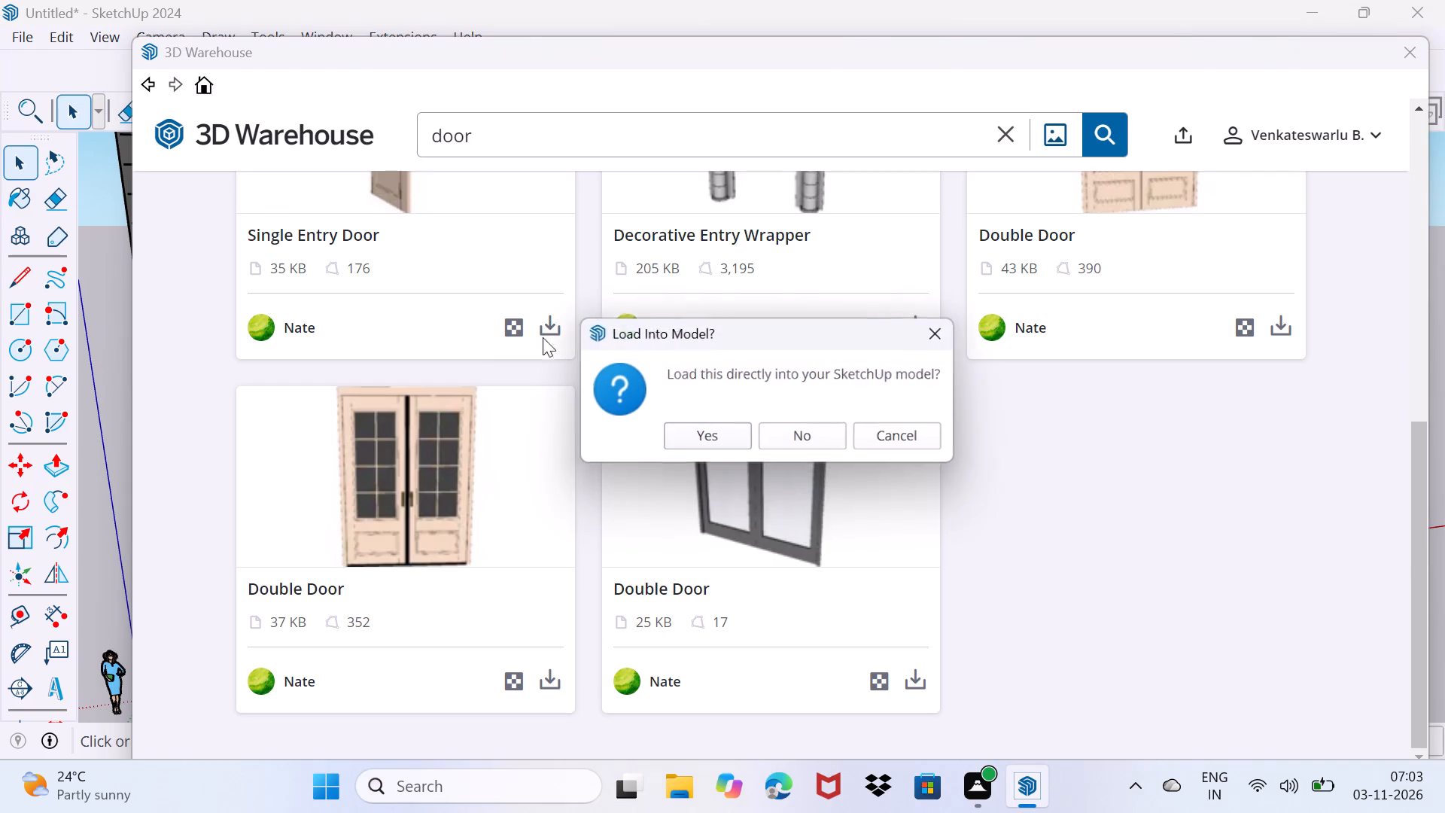
{"action": "left_click", "coordinate": [704, 449]}
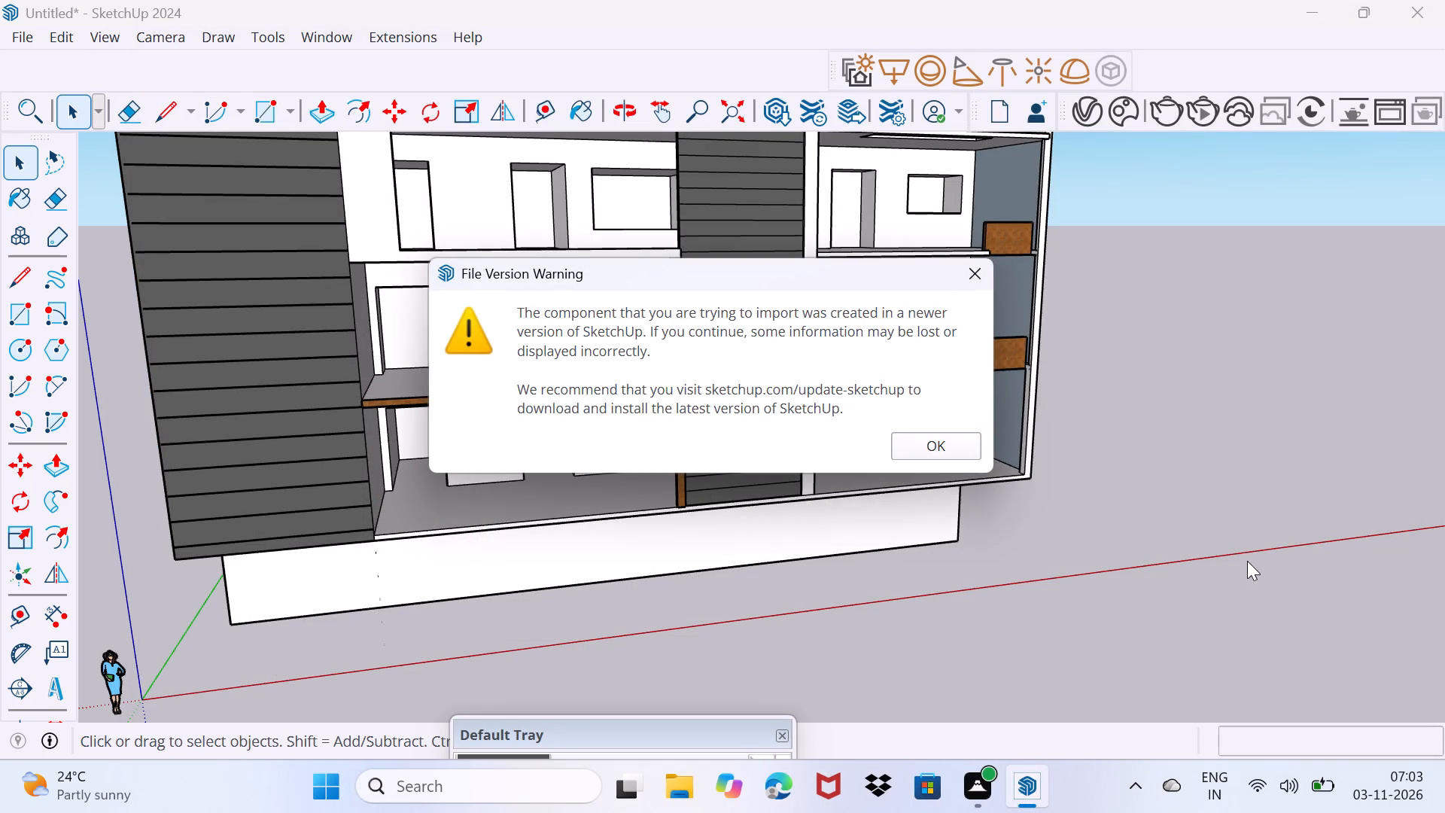
{"action": "left_click", "coordinate": [939, 452]}
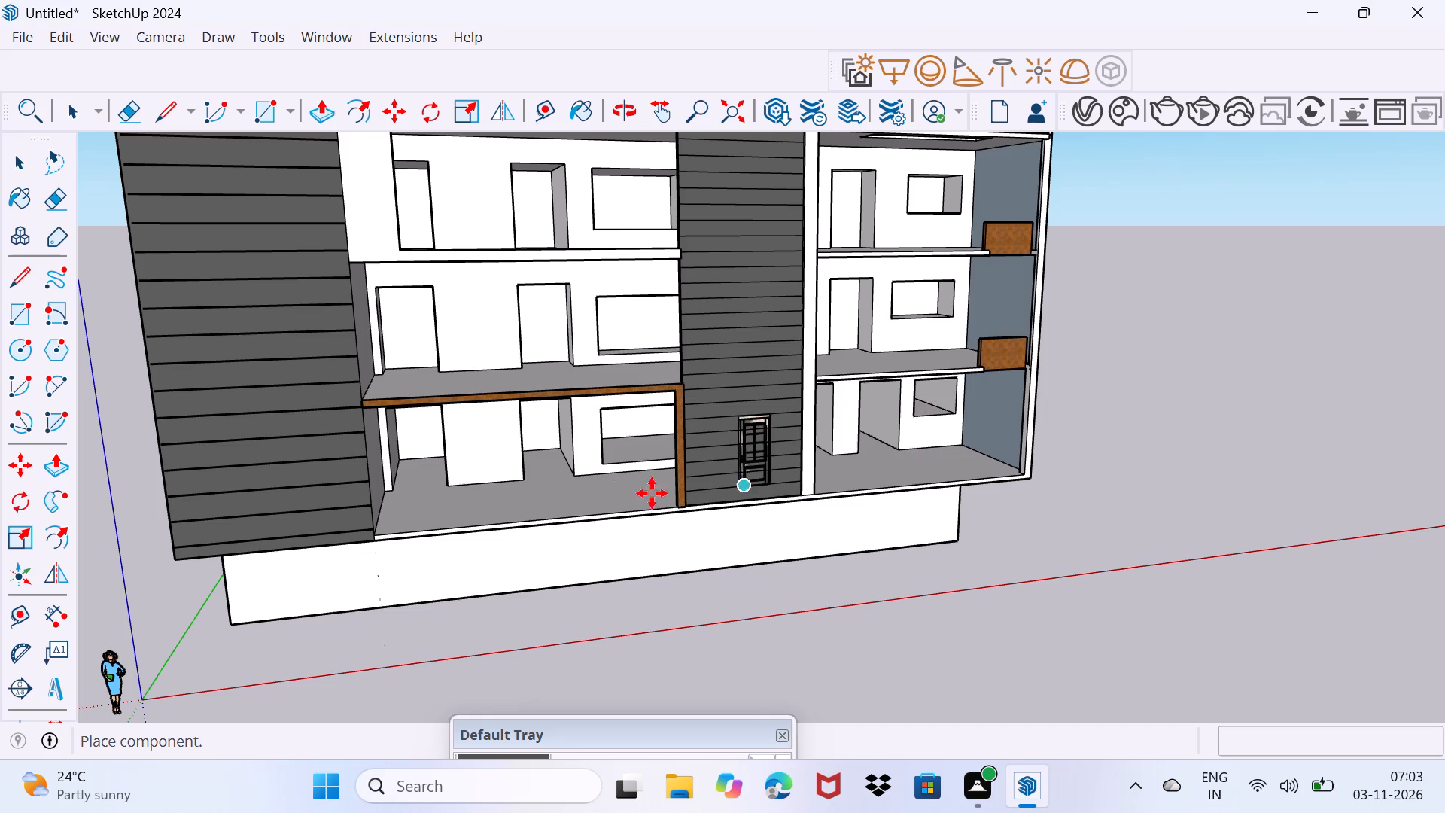
{"action": "scroll", "coordinate": [441, 492], "scroll_direction": "up", "scroll_amount": 13}
{"action": "middle_click_drag", "start_coordinate": [419, 489], "coordinate": [398, 497]}
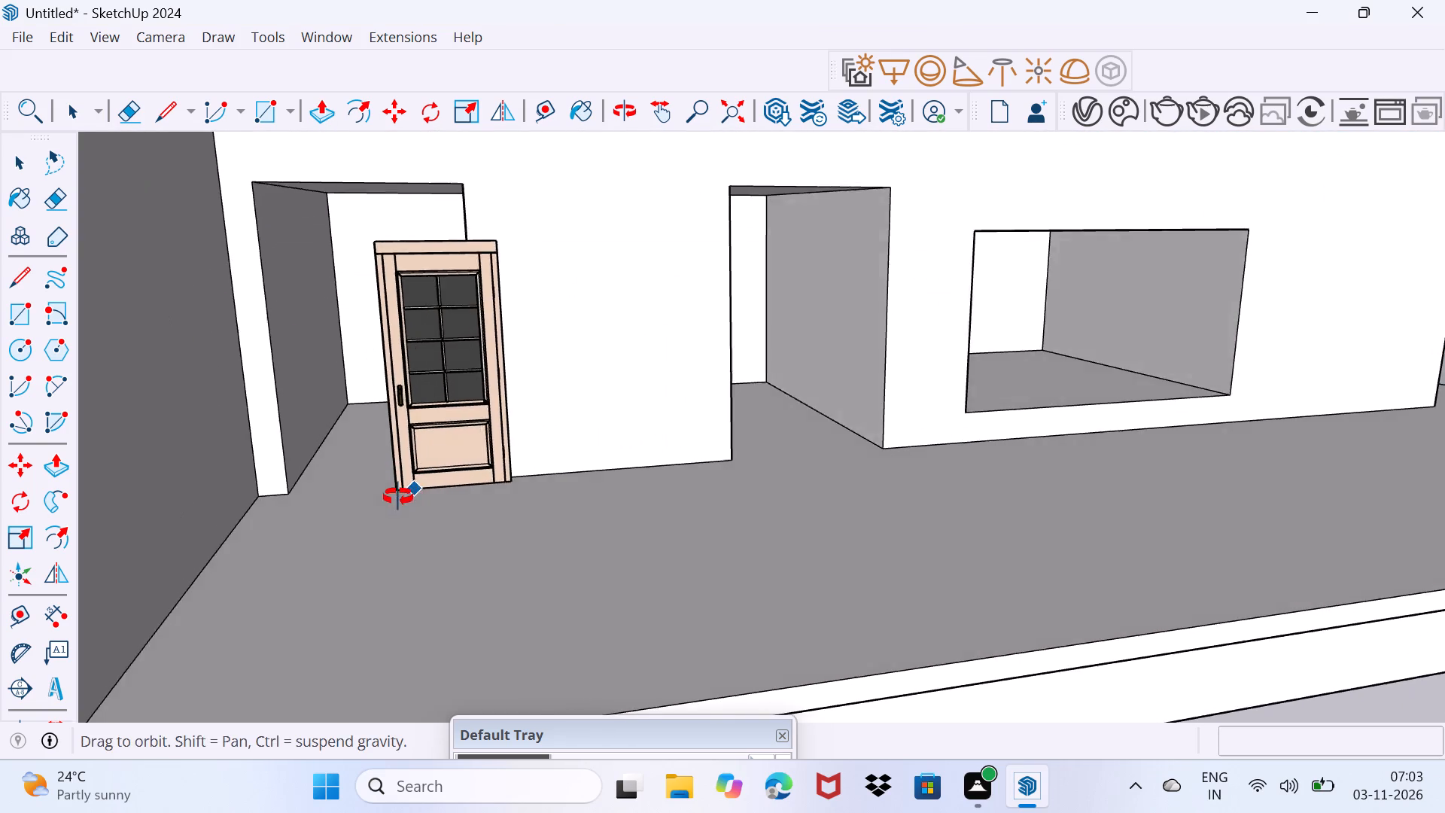
{"action": "middle_click_drag", "start_coordinate": [398, 497], "coordinate": [361, 488]}
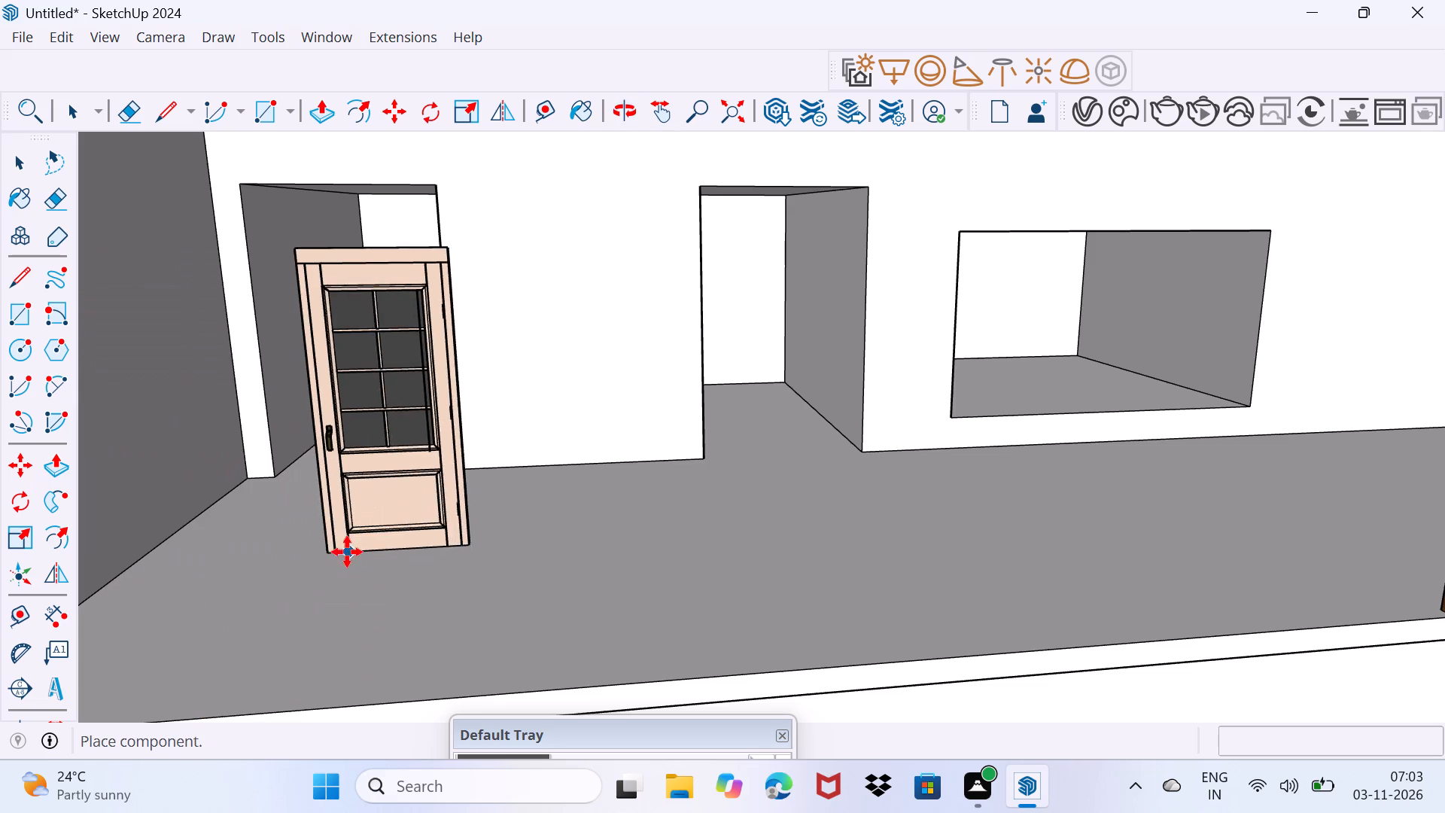
{"action": "left_click", "coordinate": [345, 551]}
Move the door by its bottom outer corner about 8' 1" to the lower left corner of the leftmost ground-floor opening.
{"action": "scroll", "coordinate": [267, 578], "scroll_direction": "up", "scroll_amount": 1}
{"action": "middle_click_drag", "start_coordinate": [402, 575], "coordinate": [564, 563]}
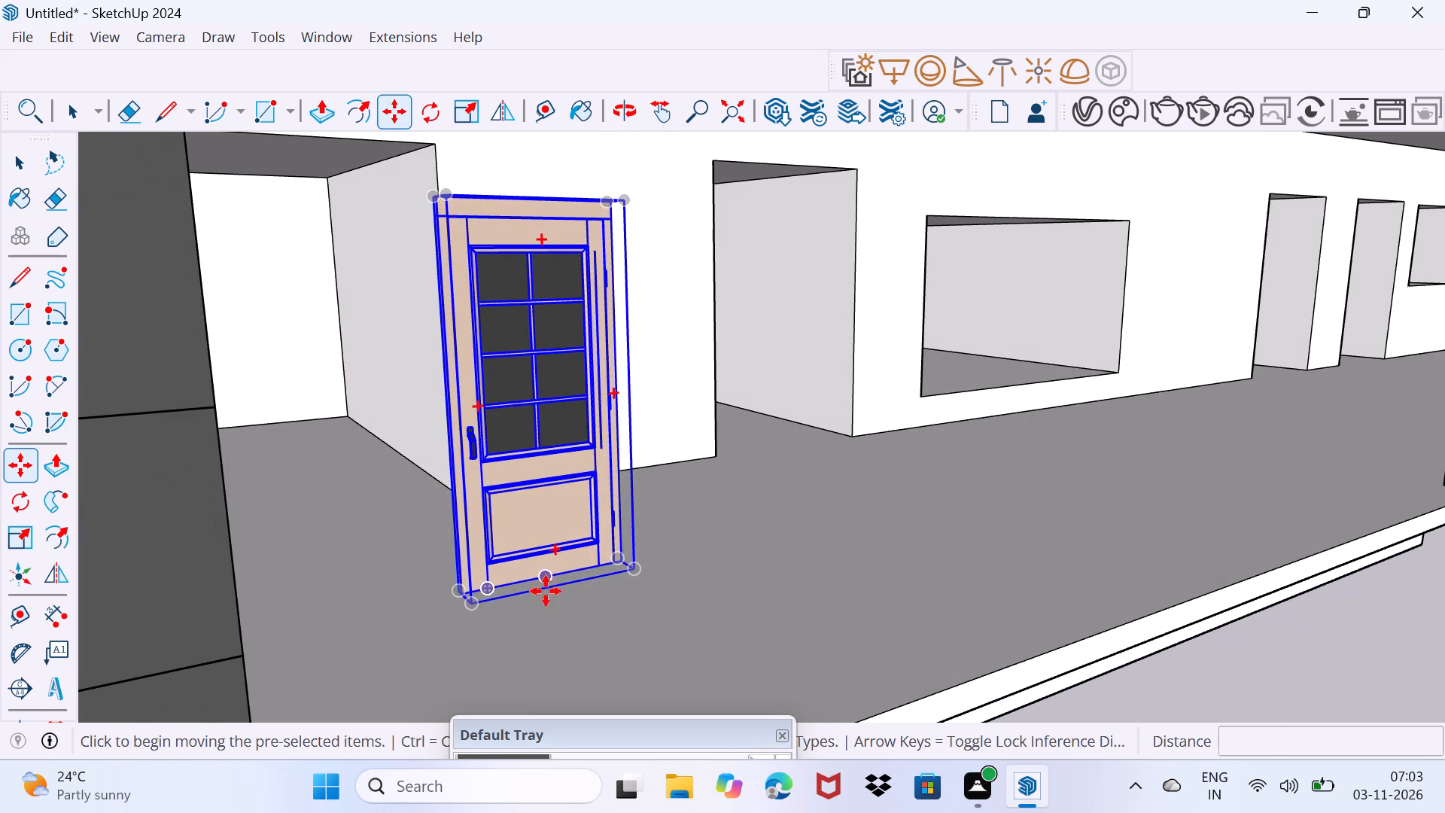
{"action": "left_click", "coordinate": [466, 613]}
{"action": "middle_click_drag", "start_coordinate": [339, 577], "coordinate": [348, 579]}
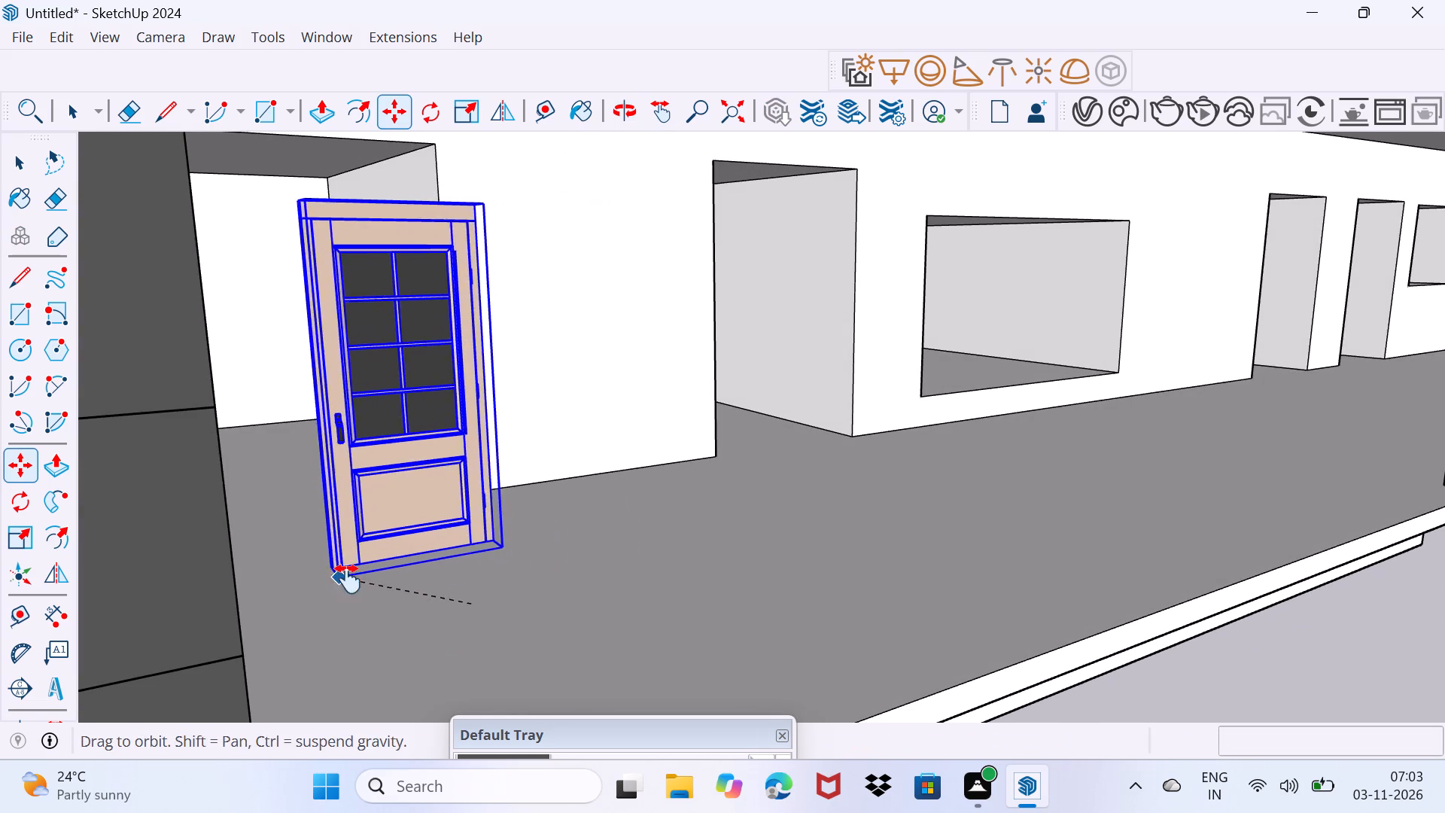
{"action": "middle_click_drag", "start_coordinate": [348, 579], "coordinate": [422, 775]}
{"action": "middle_click_drag", "start_coordinate": [405, 772], "coordinate": [21, 674]}
{"action": "middle_click_drag", "start_coordinate": [573, 476], "coordinate": [274, 528]}
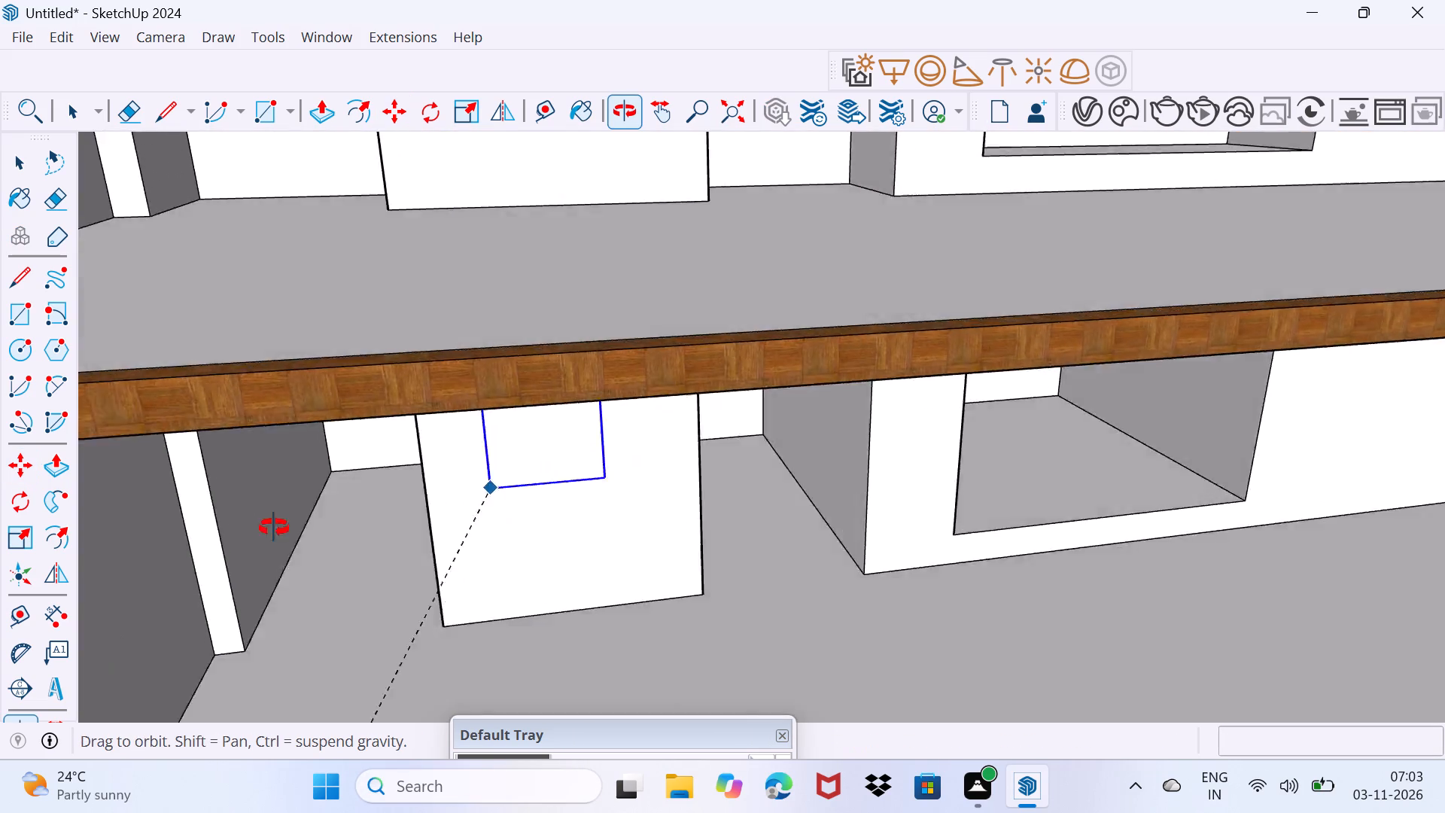
{"action": "middle_click_drag", "start_coordinate": [274, 528], "coordinate": [387, 412]}
{"action": "scroll", "coordinate": [209, 562], "scroll_direction": "up", "scroll_amount": 2}
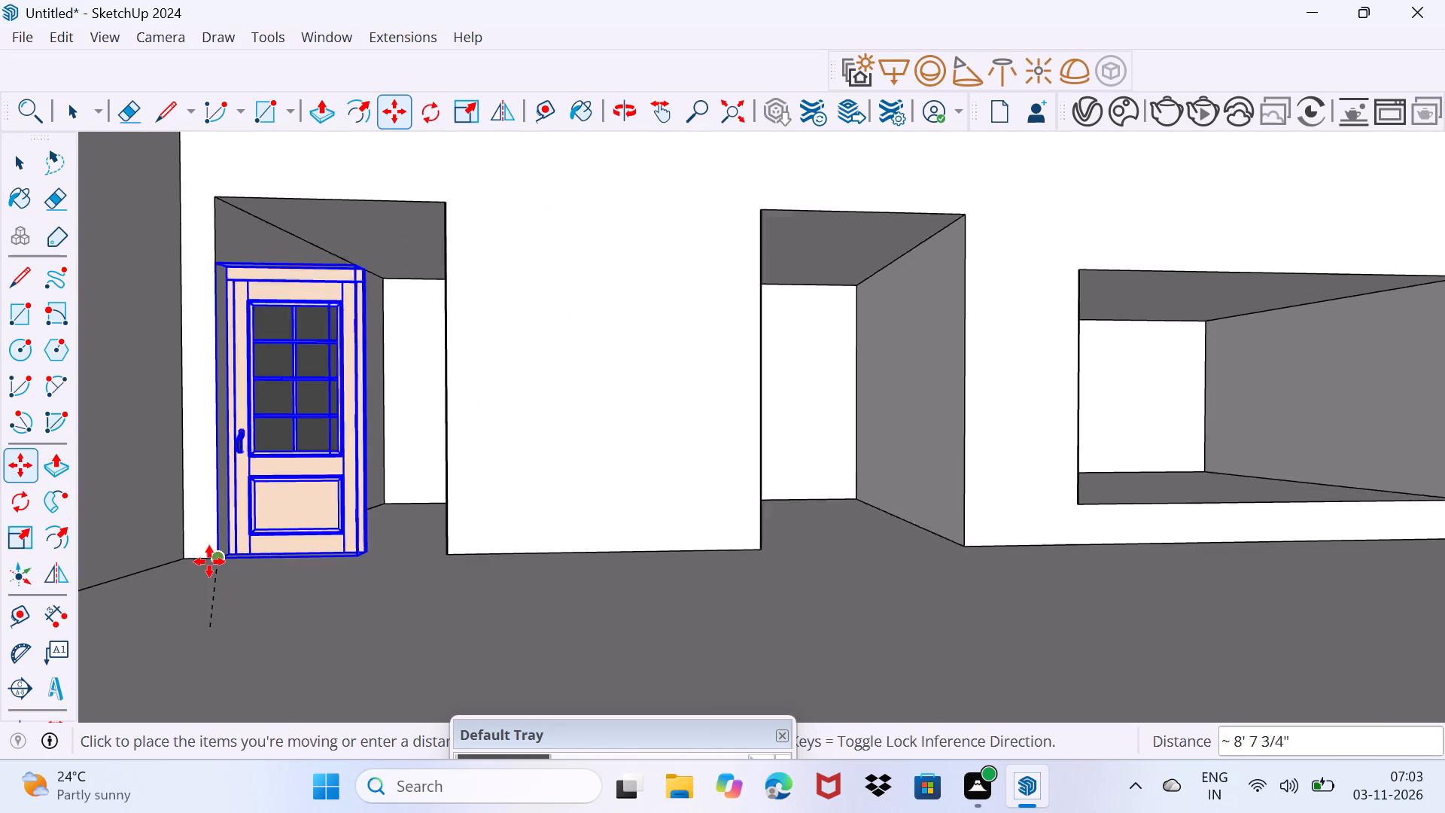
{"action": "scroll", "coordinate": [209, 562], "scroll_direction": "up", "scroll_amount": 14}
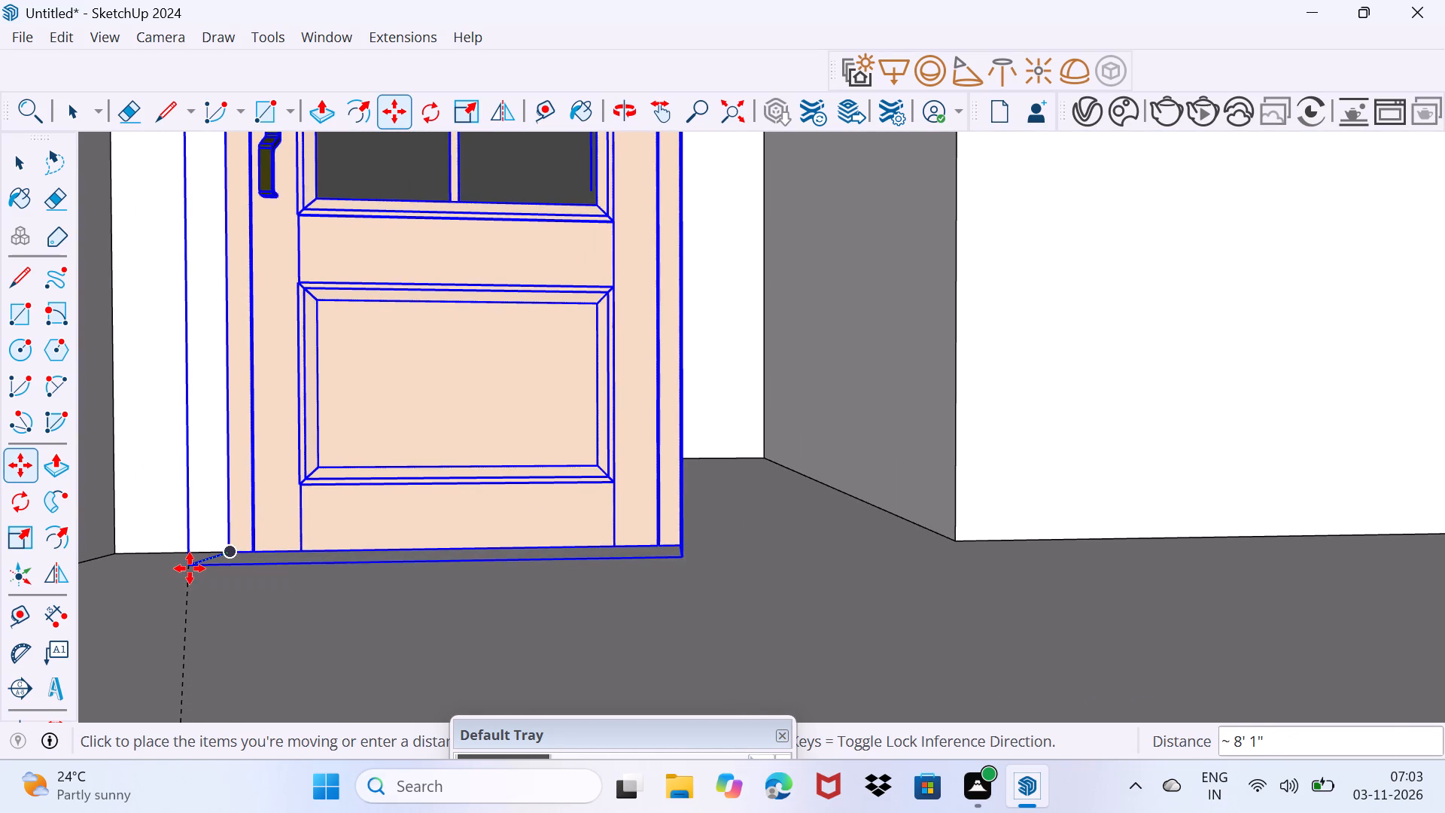
{"action": "left_click", "coordinate": [190, 568]}
Scale the door's height by 1.22 from its top so it reaches the head of the opening.
{"action": "scroll", "coordinate": [312, 480], "scroll_direction": "down", "scroll_amount": 5}
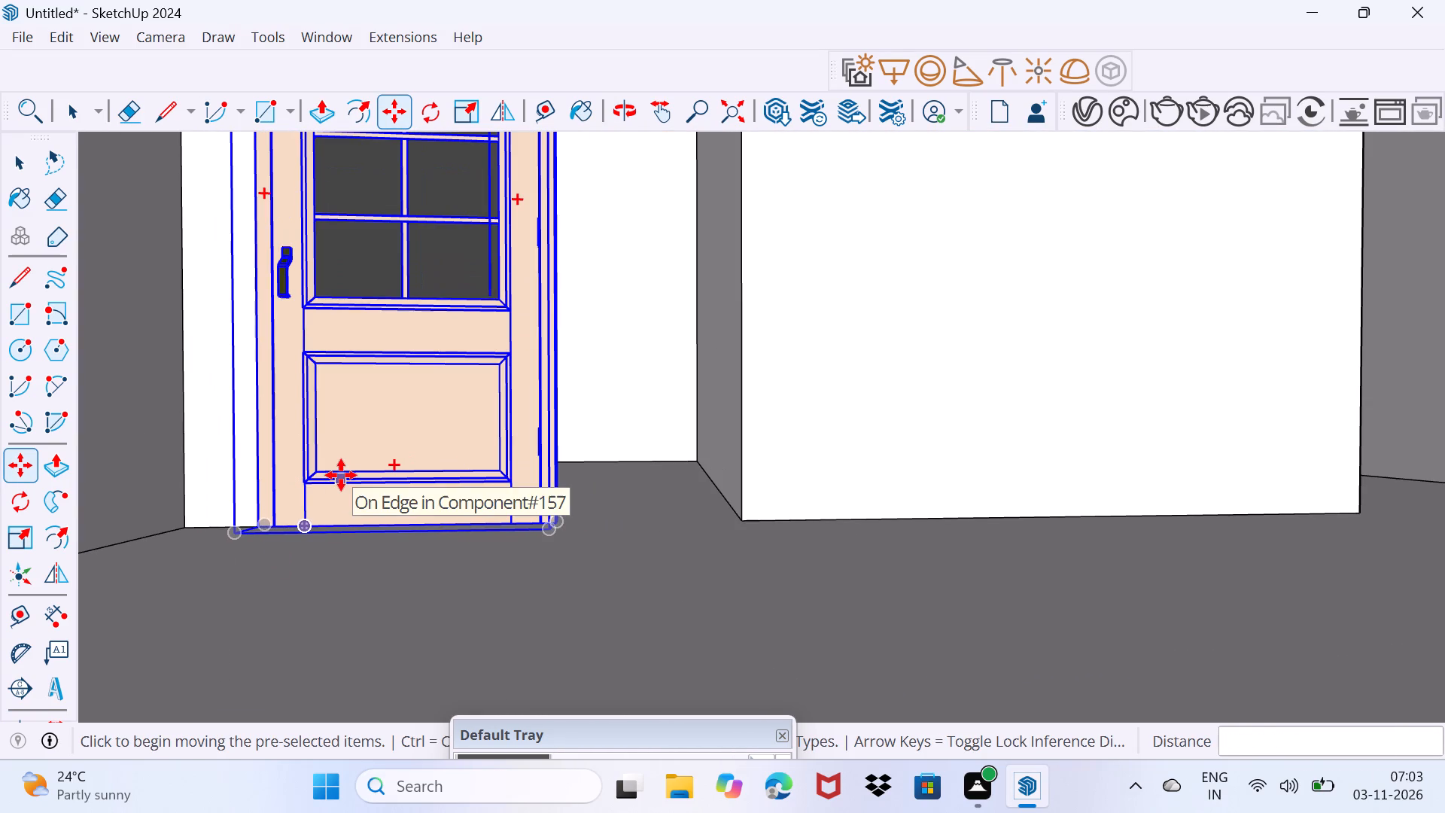
{"action": "middle_click_drag", "start_coordinate": [341, 475], "coordinate": [360, 668], "text": "shift"}
{"action": "scroll", "coordinate": [341, 475], "scroll_direction": "down", "scroll_amount": 1, "text": "shift"}
{"action": "middle_click_drag", "start_coordinate": [392, 578], "coordinate": [408, 691], "text": "shift"}
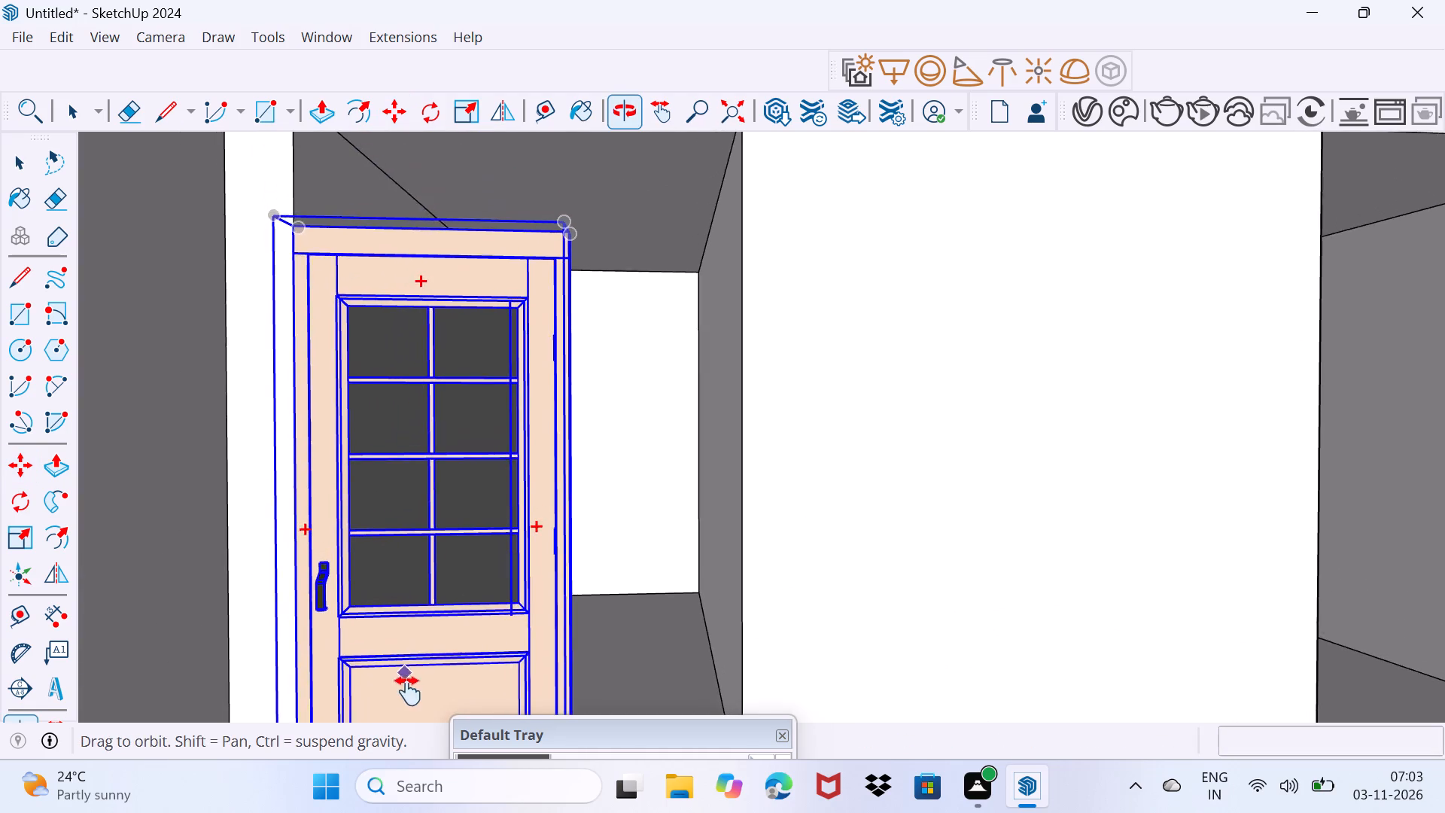
{"action": "middle_click_drag", "start_coordinate": [408, 691], "coordinate": [408, 707], "text": "shift"}
{"action": "key", "text": "s"}
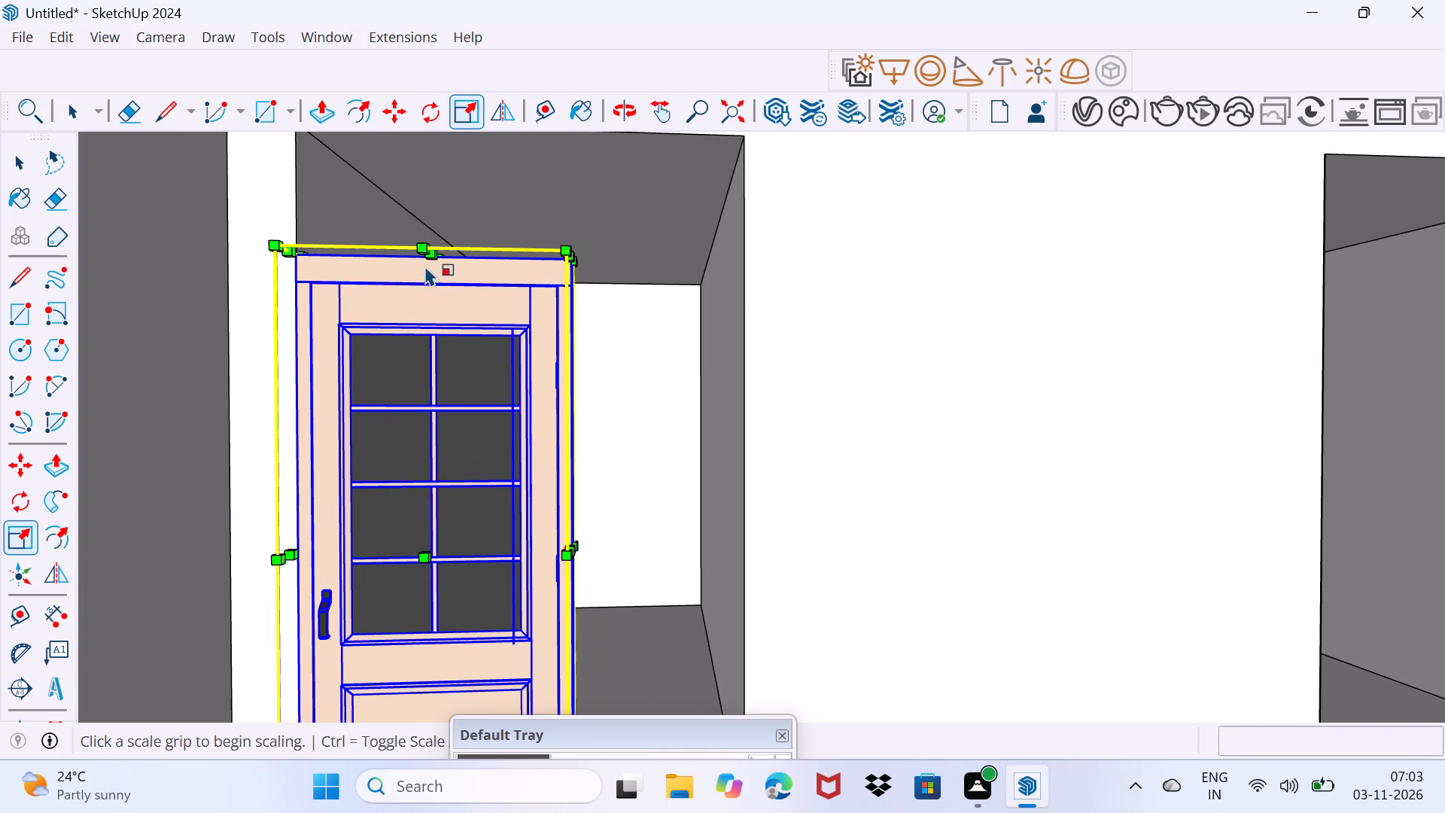
{"action": "middle_click_drag", "start_coordinate": [435, 260], "coordinate": [467, 391]}
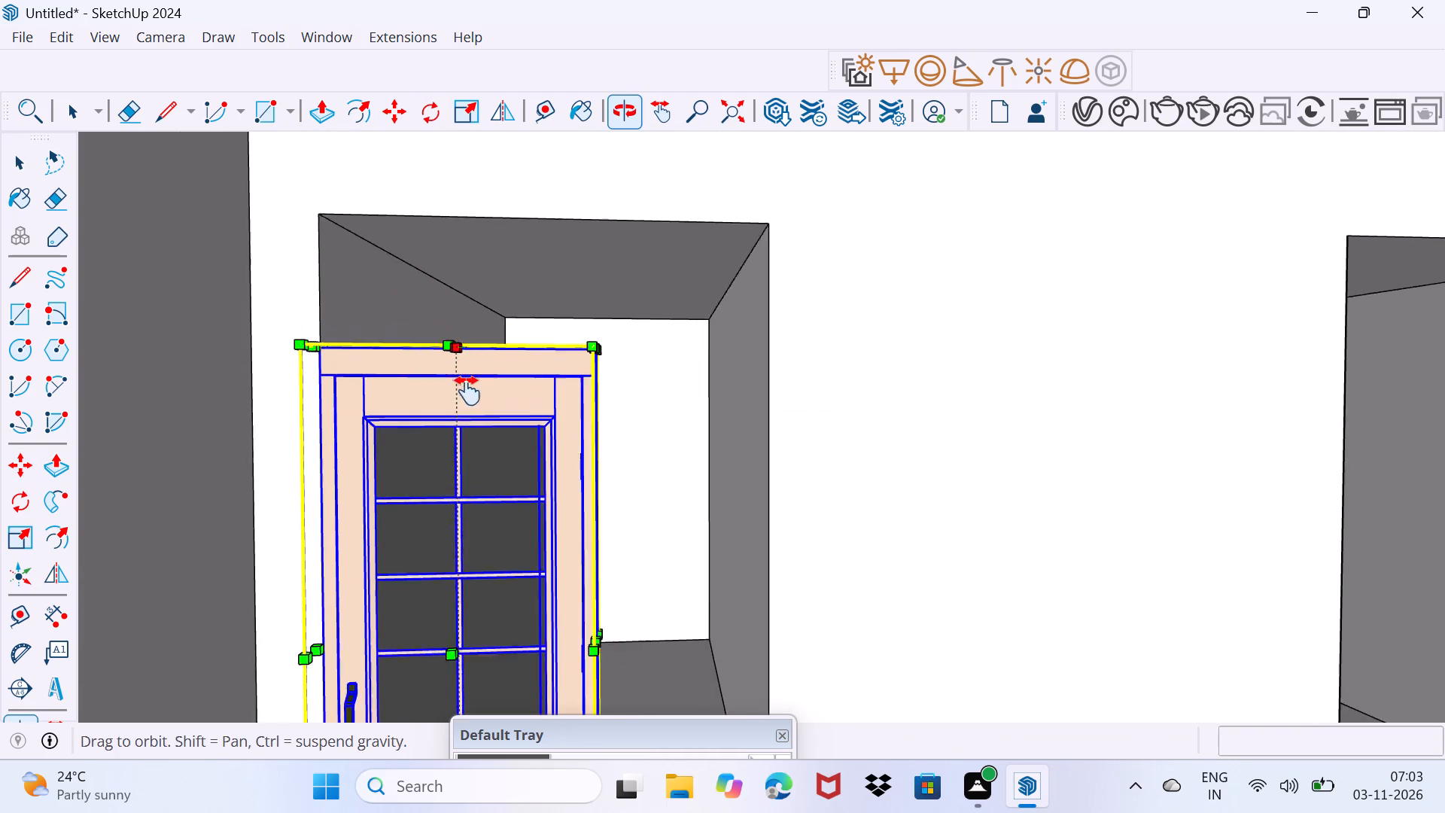
{"action": "middle_click_drag", "start_coordinate": [467, 391], "coordinate": [470, 406]}
{"action": "left_click", "coordinate": [466, 406]}
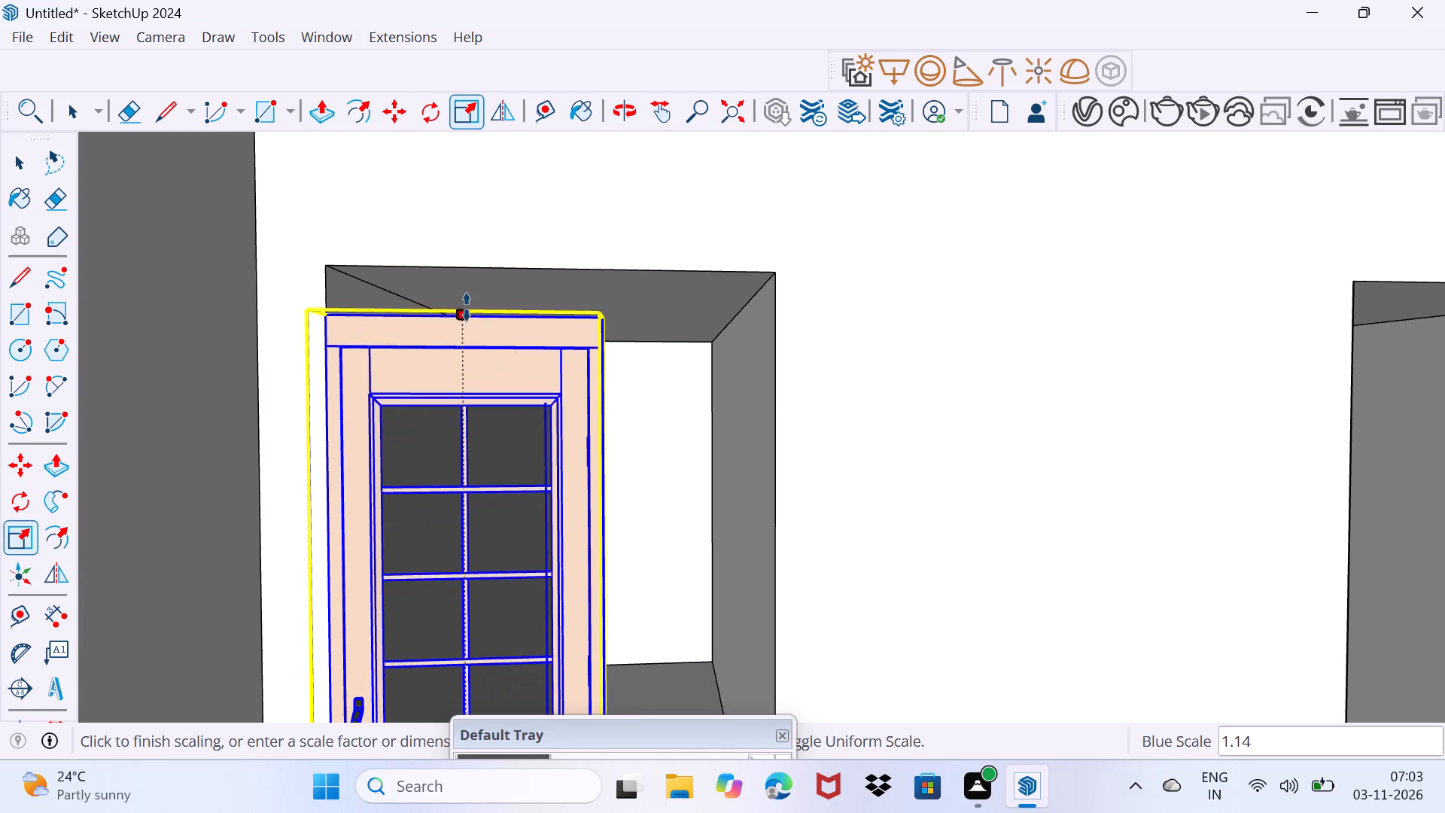
{"action": "left_click", "coordinate": [468, 266]}
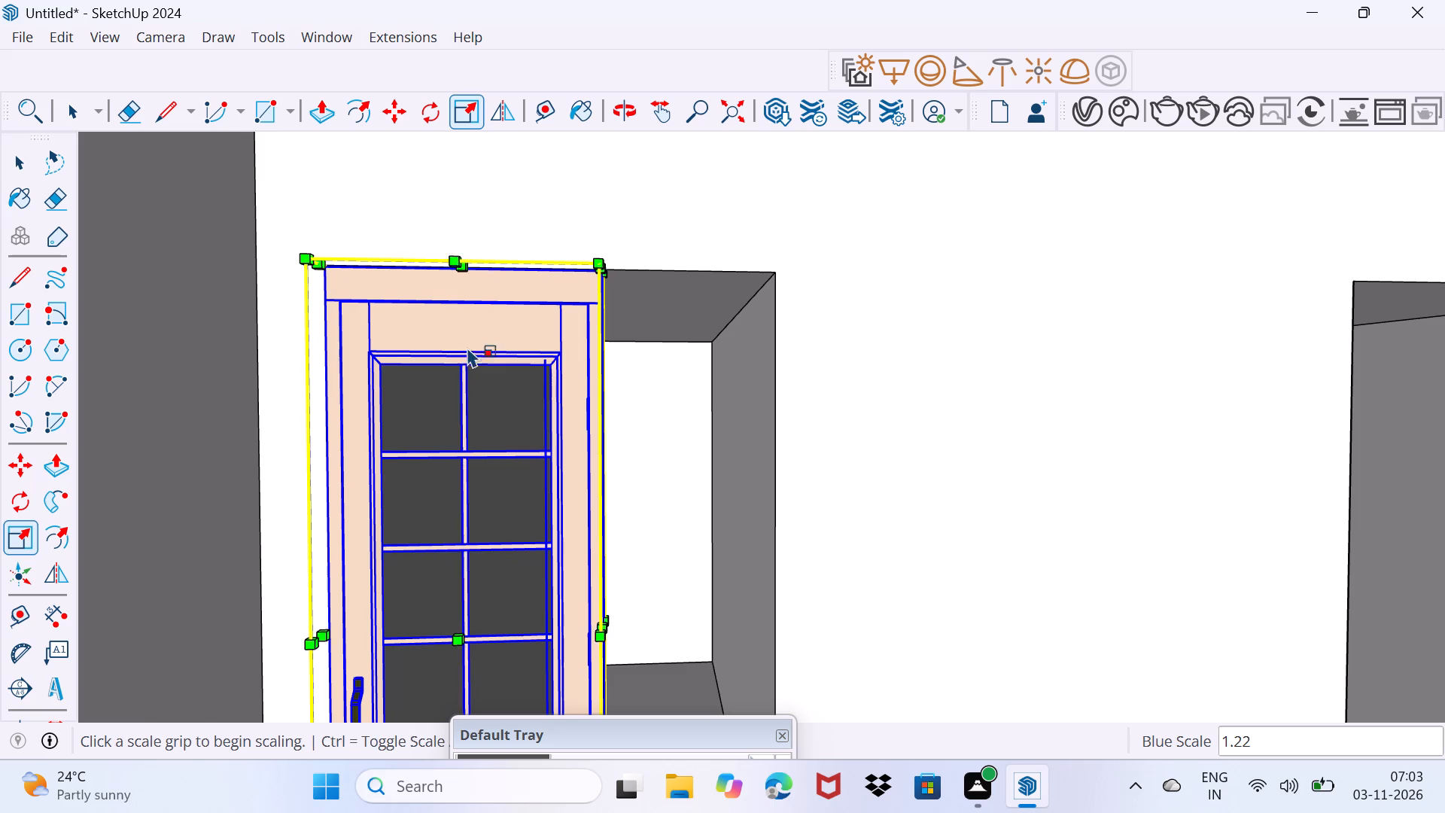
Scale the door's width by about 1.66 to reach the opening's far jamb, and finish scaling.
{"action": "scroll", "coordinate": [467, 351], "scroll_direction": "down", "scroll_amount": 9}
{"action": "middle_click_drag", "start_coordinate": [506, 495], "coordinate": [427, 529]}
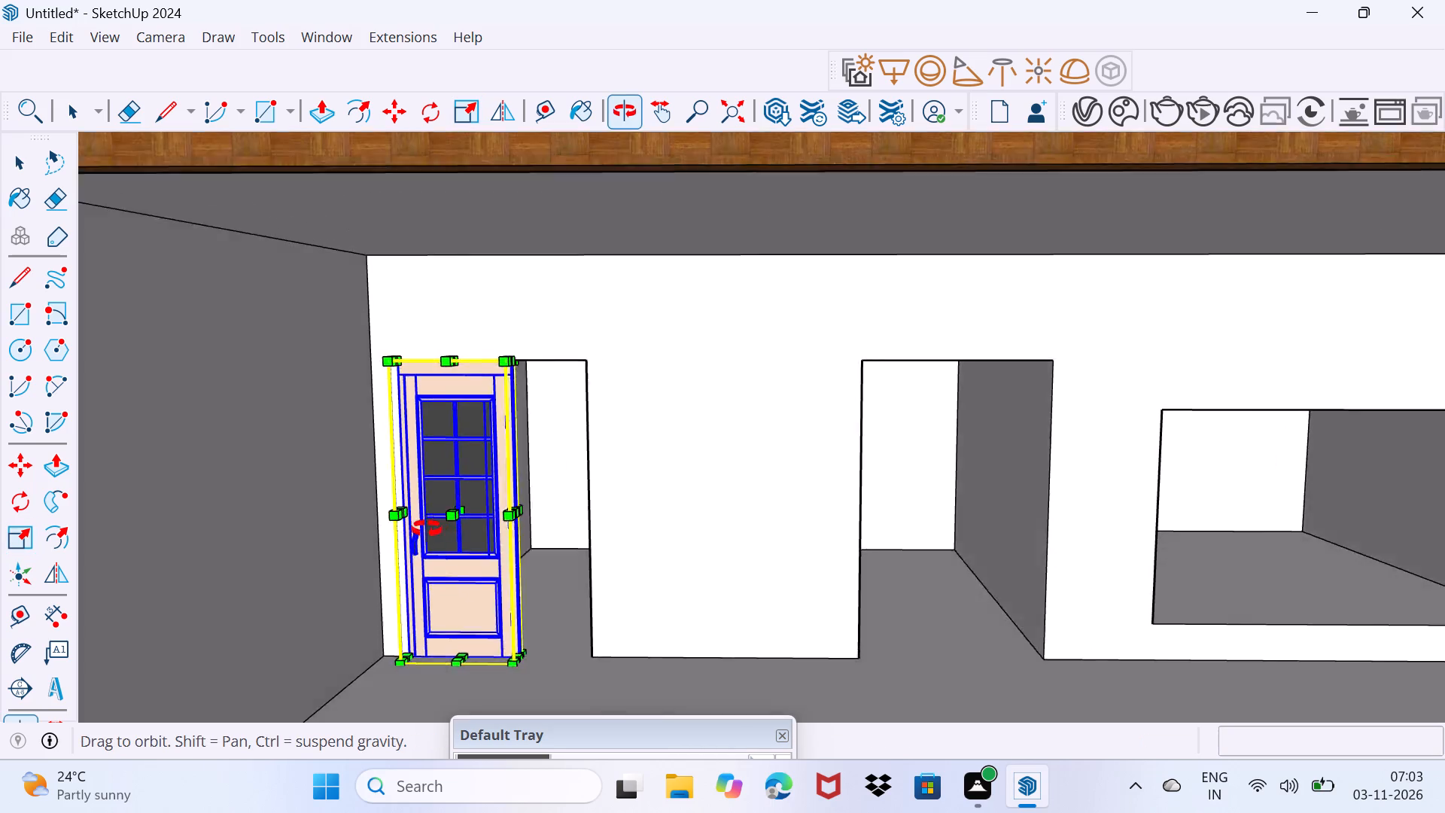
{"action": "middle_click_drag", "start_coordinate": [427, 529], "coordinate": [360, 525]}
{"action": "scroll", "coordinate": [427, 521], "scroll_direction": "up", "scroll_amount": 6}
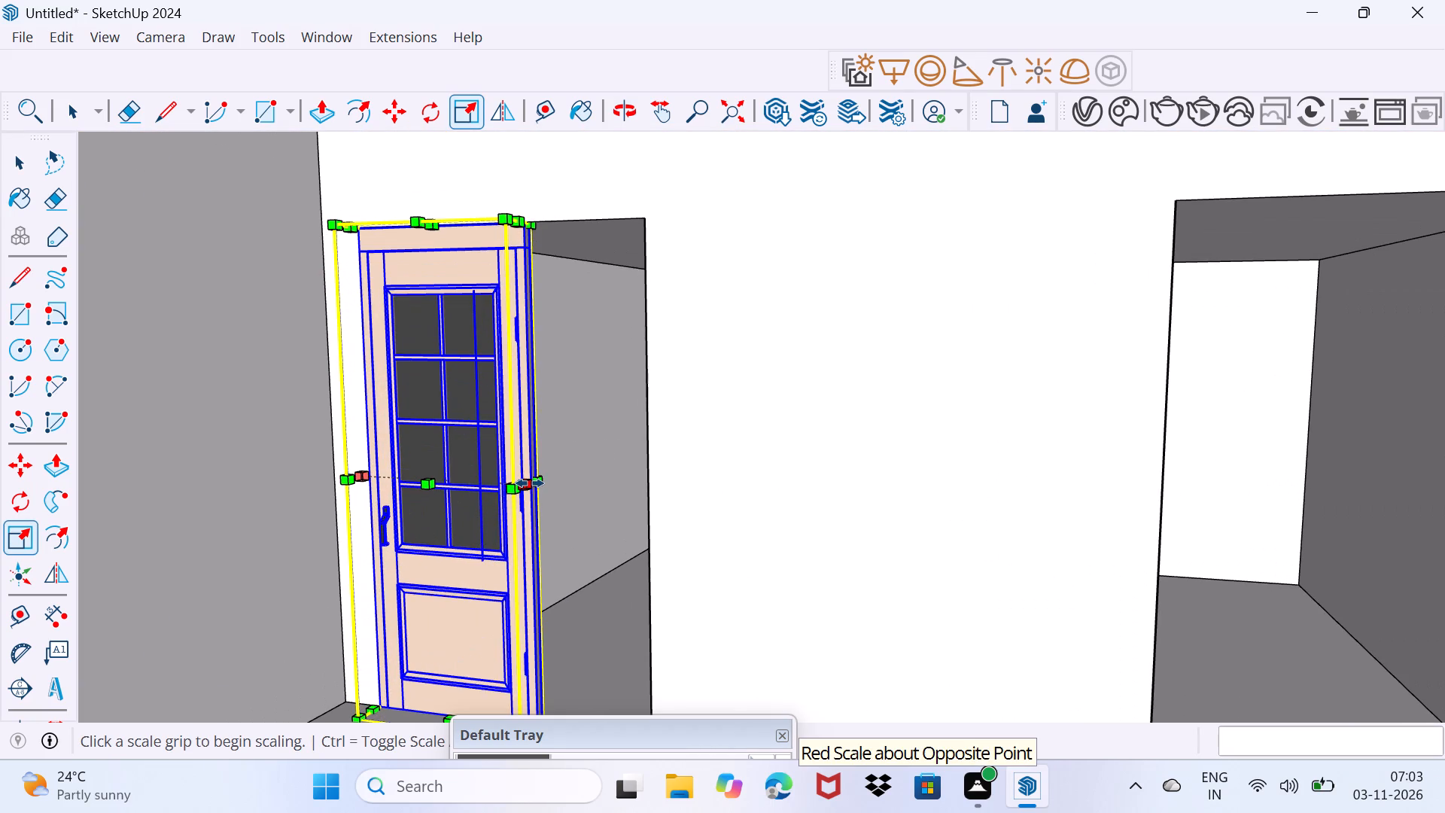
{"action": "left_click", "coordinate": [530, 483]}
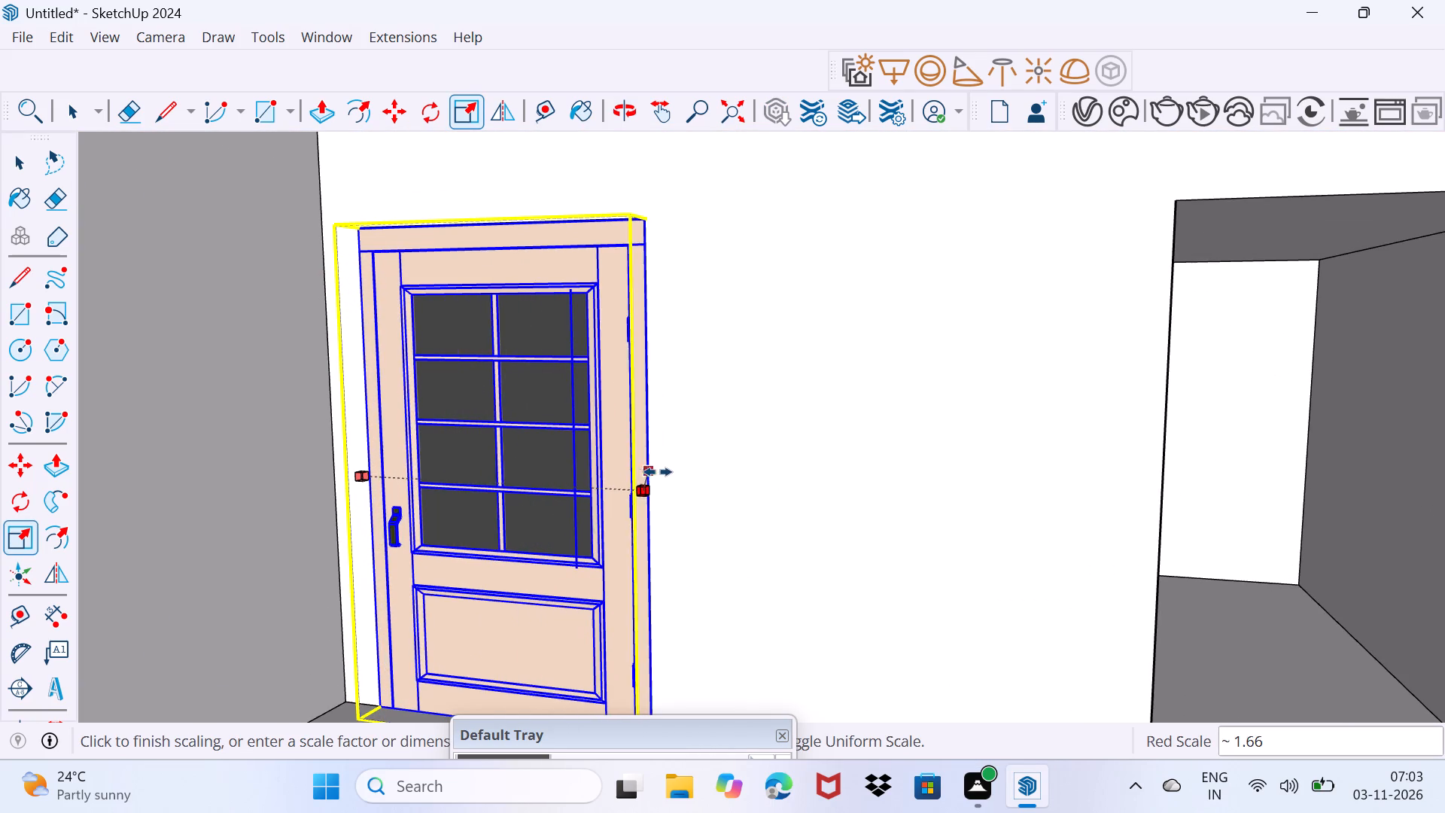
{"action": "left_click", "coordinate": [652, 474]}
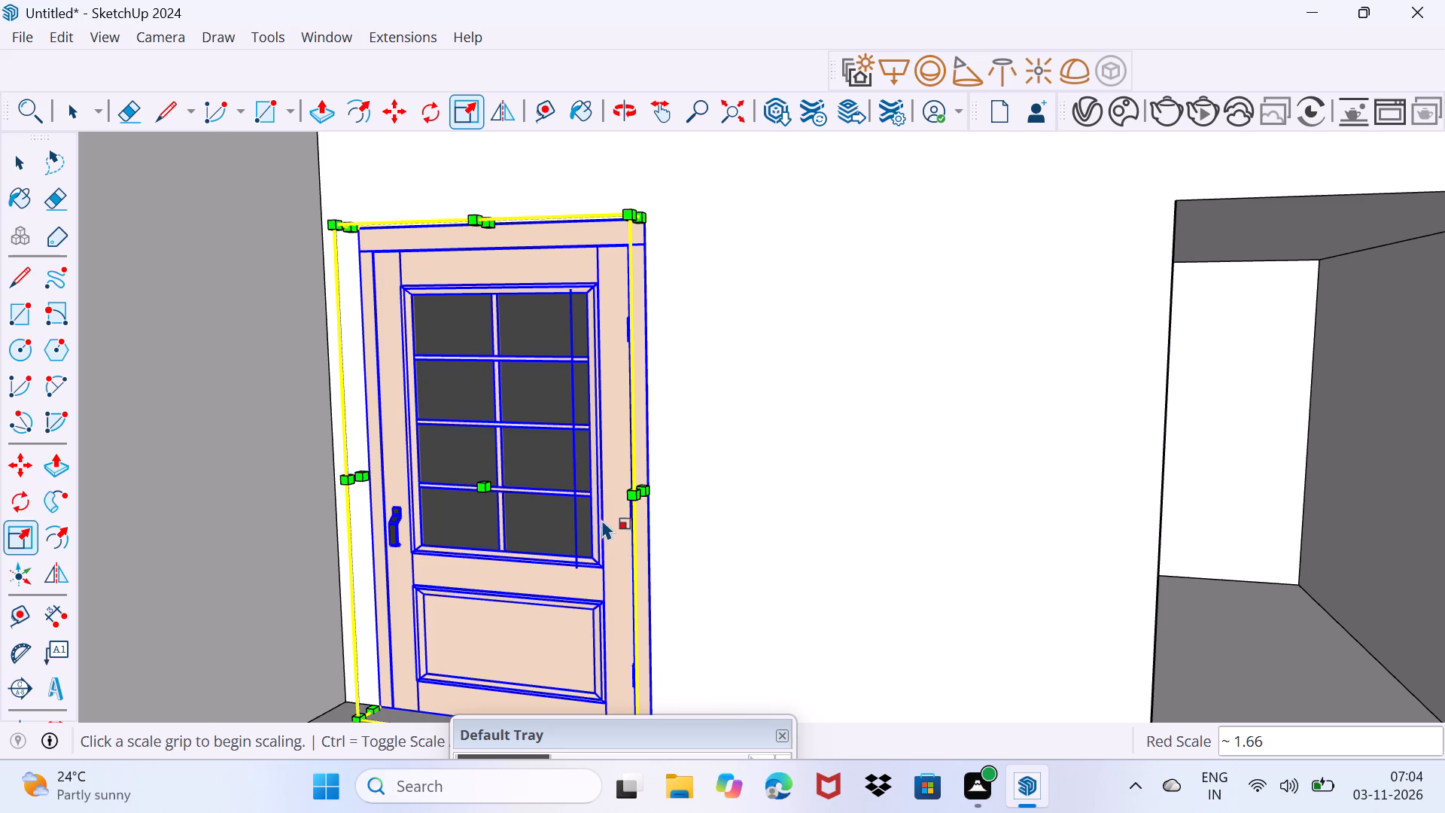
{"action": "key", "text": "space"}
{"action": "left_click_drag", "start_coordinate": [780, 411], "coordinate": [776, 423]}
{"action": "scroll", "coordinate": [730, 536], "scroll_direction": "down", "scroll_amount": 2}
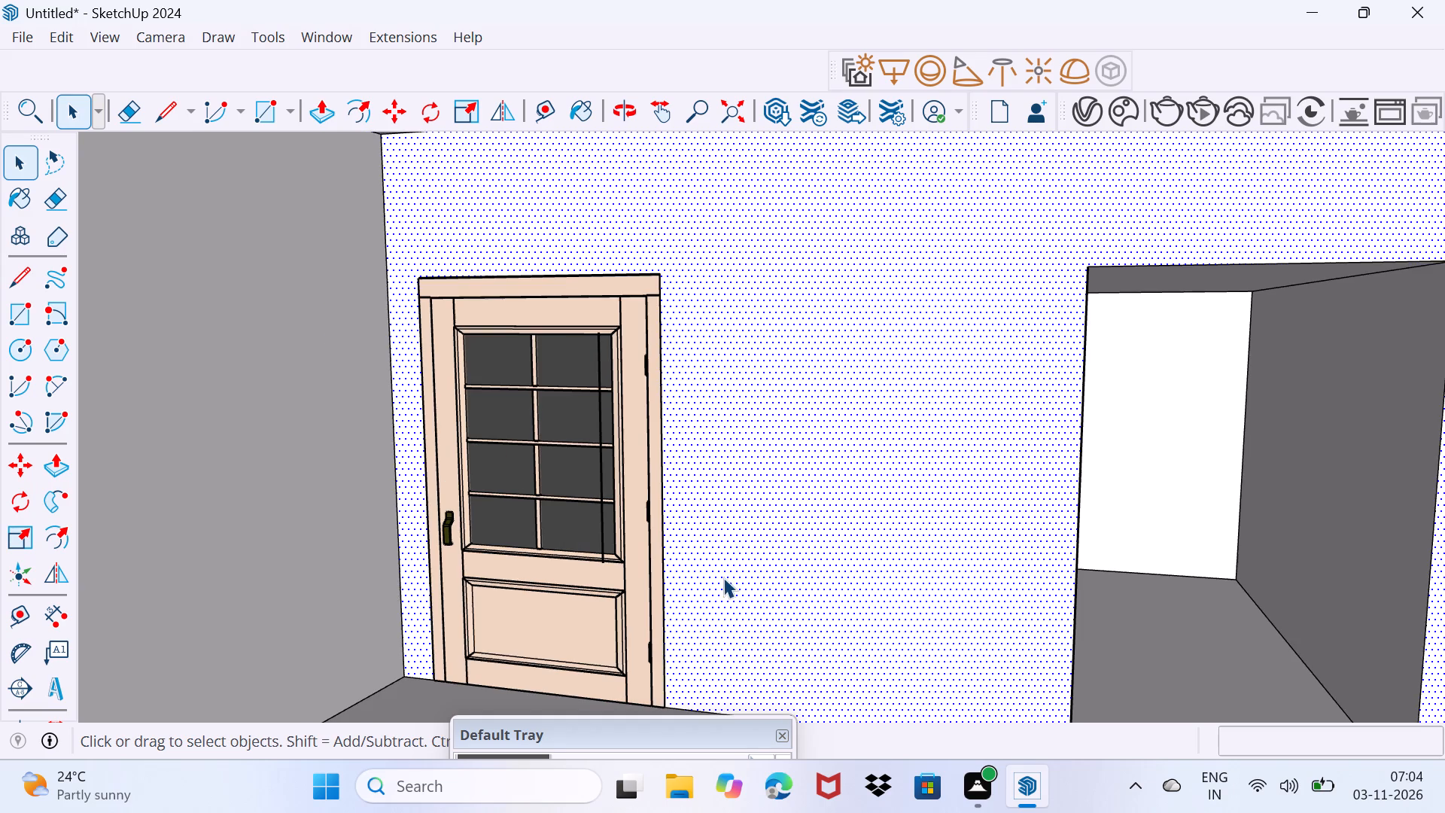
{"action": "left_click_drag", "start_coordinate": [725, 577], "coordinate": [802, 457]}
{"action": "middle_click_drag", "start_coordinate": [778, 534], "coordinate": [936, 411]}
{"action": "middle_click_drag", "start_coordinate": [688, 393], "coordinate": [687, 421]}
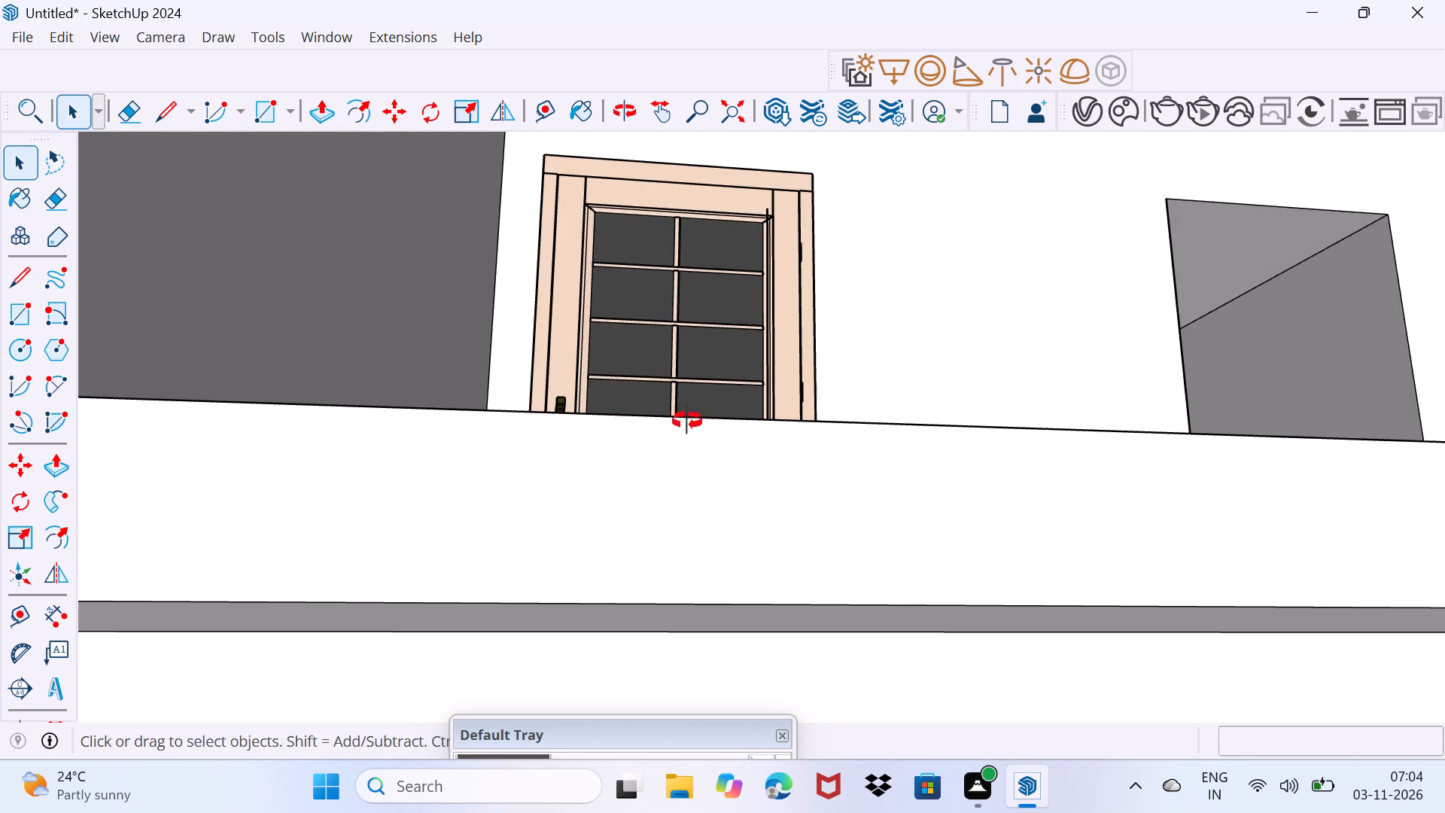
Copy the fitted ground-floor door about 12' 6" straight up into the leftmost opening of the middle floor.
{"action": "middle_click_drag", "start_coordinate": [687, 421], "coordinate": [689, 466]}
{"action": "left_click", "coordinate": [711, 516]}
{"action": "key", "text": "m"}
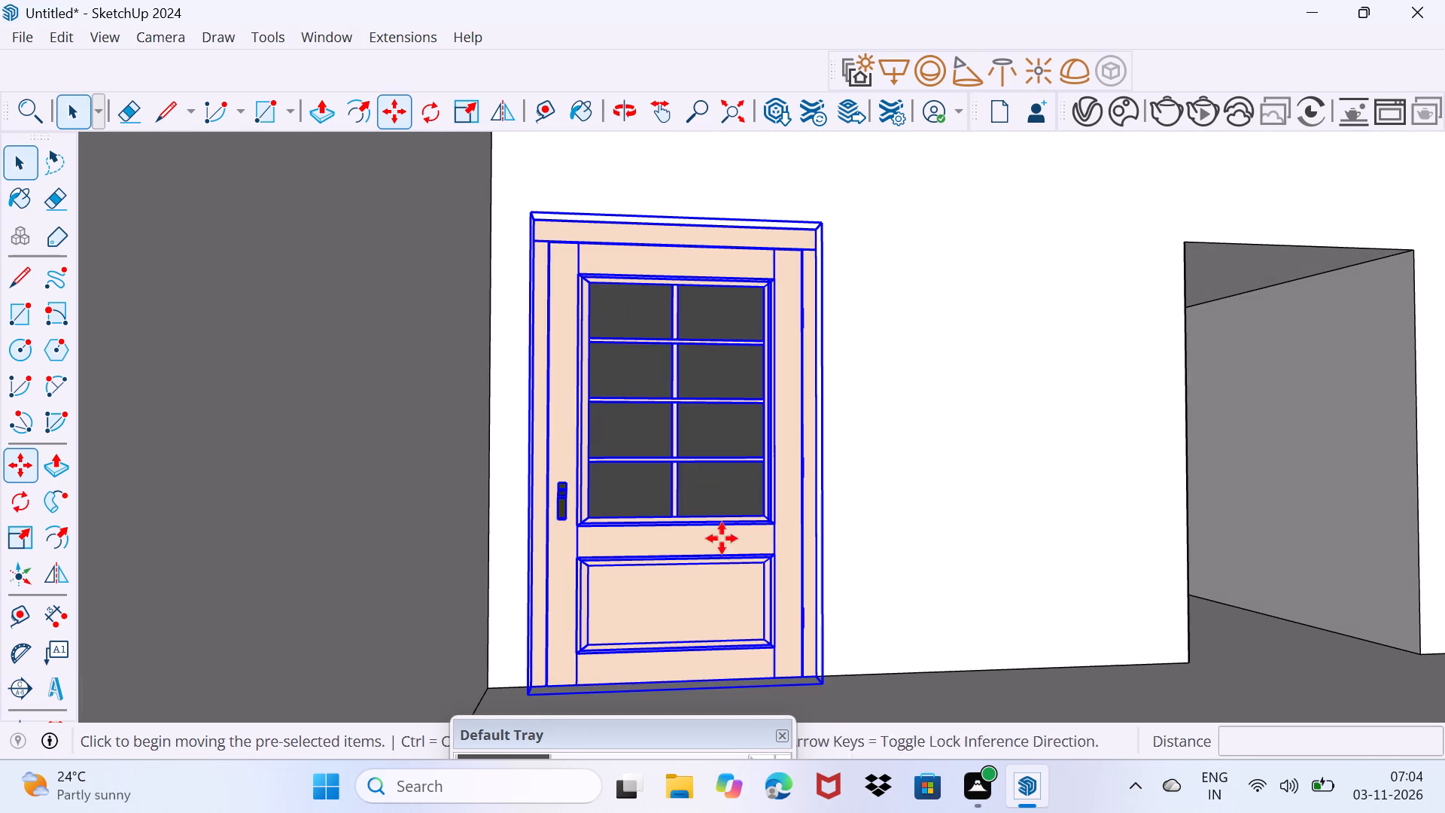
{"action": "left_click", "coordinate": [832, 688]}
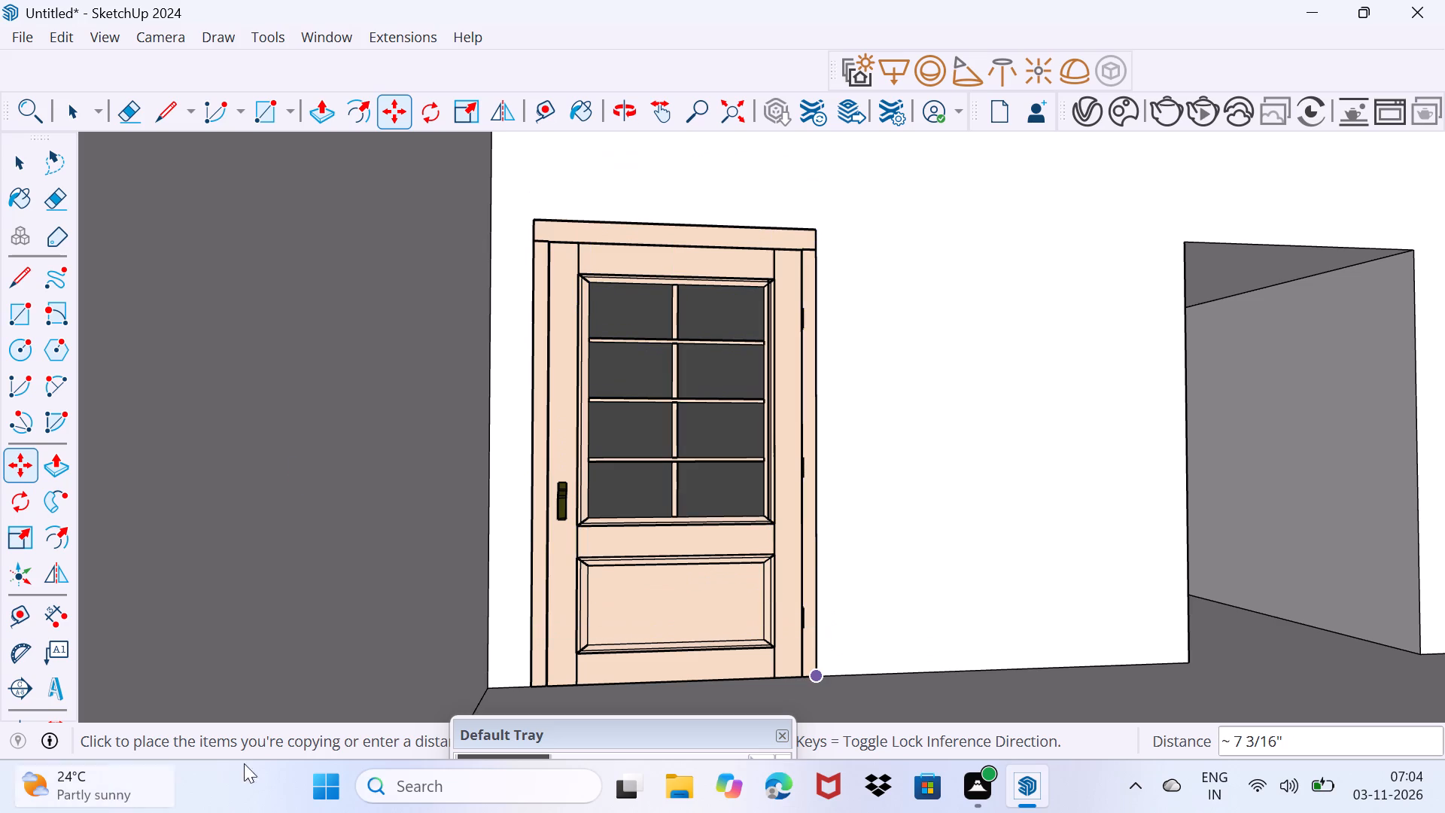
{"action": "scroll", "coordinate": [889, 340], "scroll_direction": "down", "scroll_amount": 5}
{"action": "scroll", "coordinate": [985, 400], "scroll_direction": "down", "scroll_amount": 5}
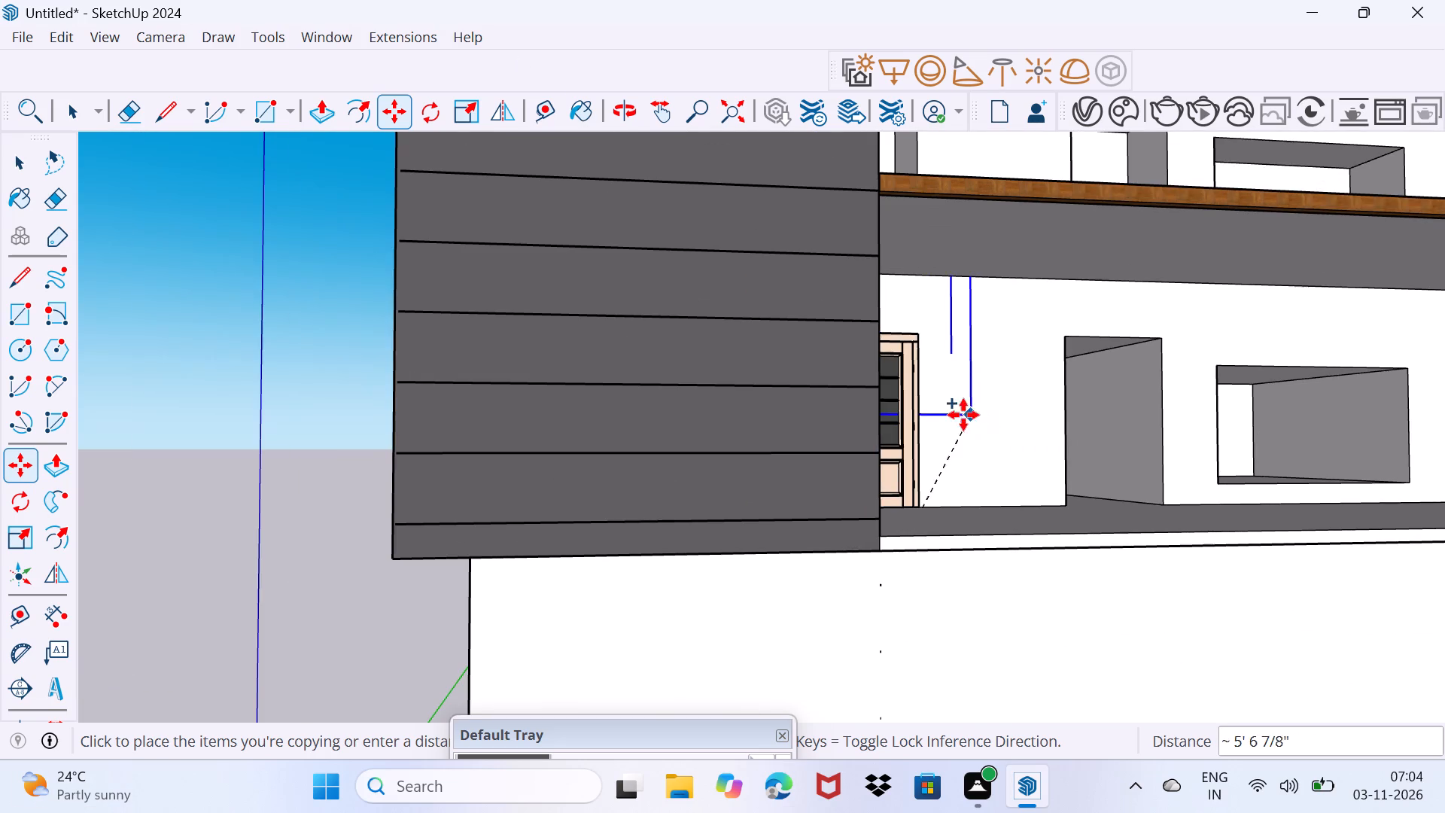
{"action": "middle_click_drag", "start_coordinate": [957, 427], "coordinate": [719, 812], "text": "shift"}
{"action": "middle_click_drag", "start_coordinate": [723, 811], "coordinate": [633, 637]}
{"action": "middle_click_drag", "start_coordinate": [680, 574], "coordinate": [680, 569]}
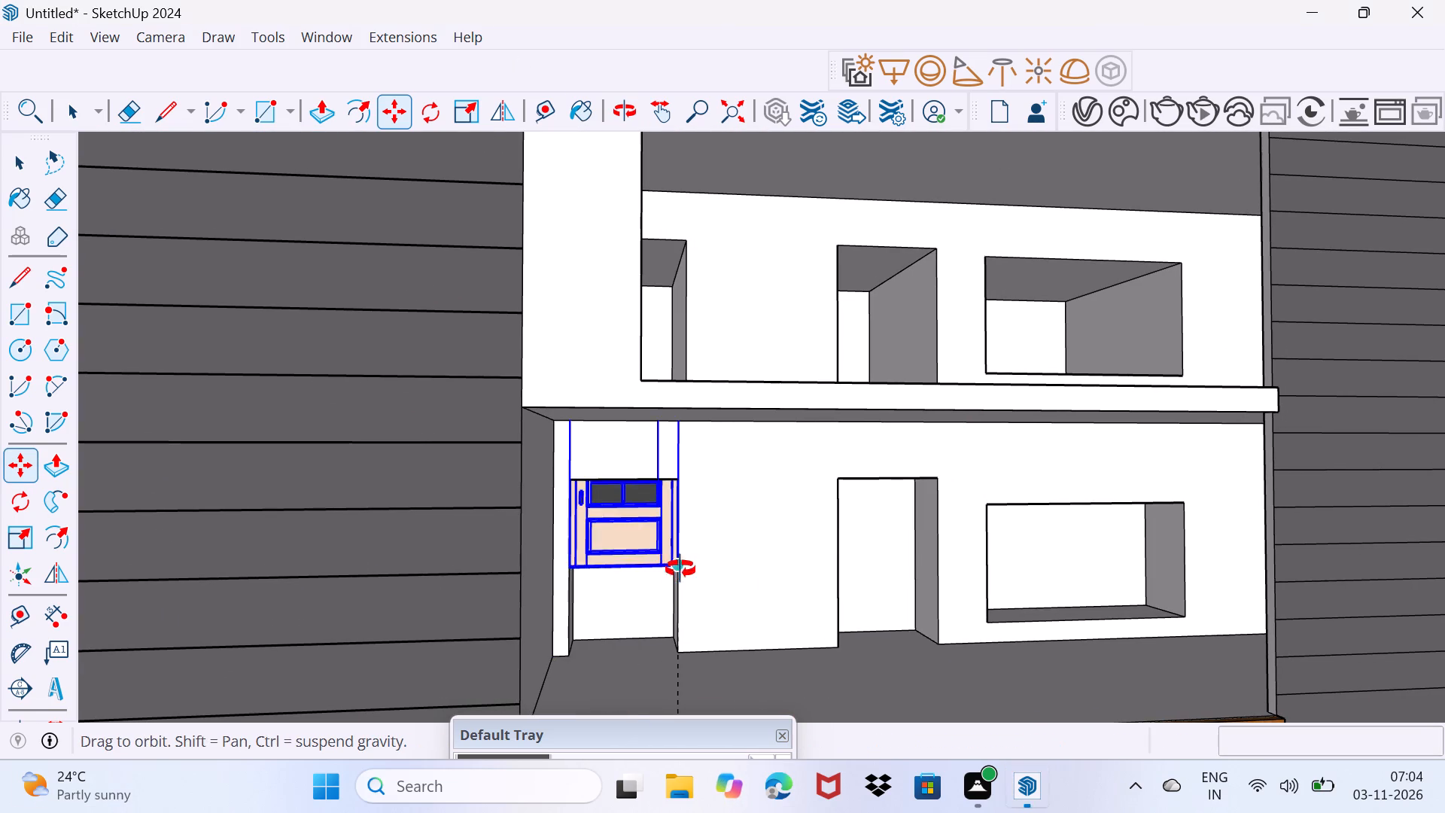
{"action": "middle_click_drag", "start_coordinate": [680, 569], "coordinate": [658, 553]}
{"action": "middle_click_drag", "start_coordinate": [693, 674], "coordinate": [671, 623], "text": "shift"}
{"action": "scroll", "coordinate": [651, 620], "scroll_direction": "up", "scroll_amount": 5}
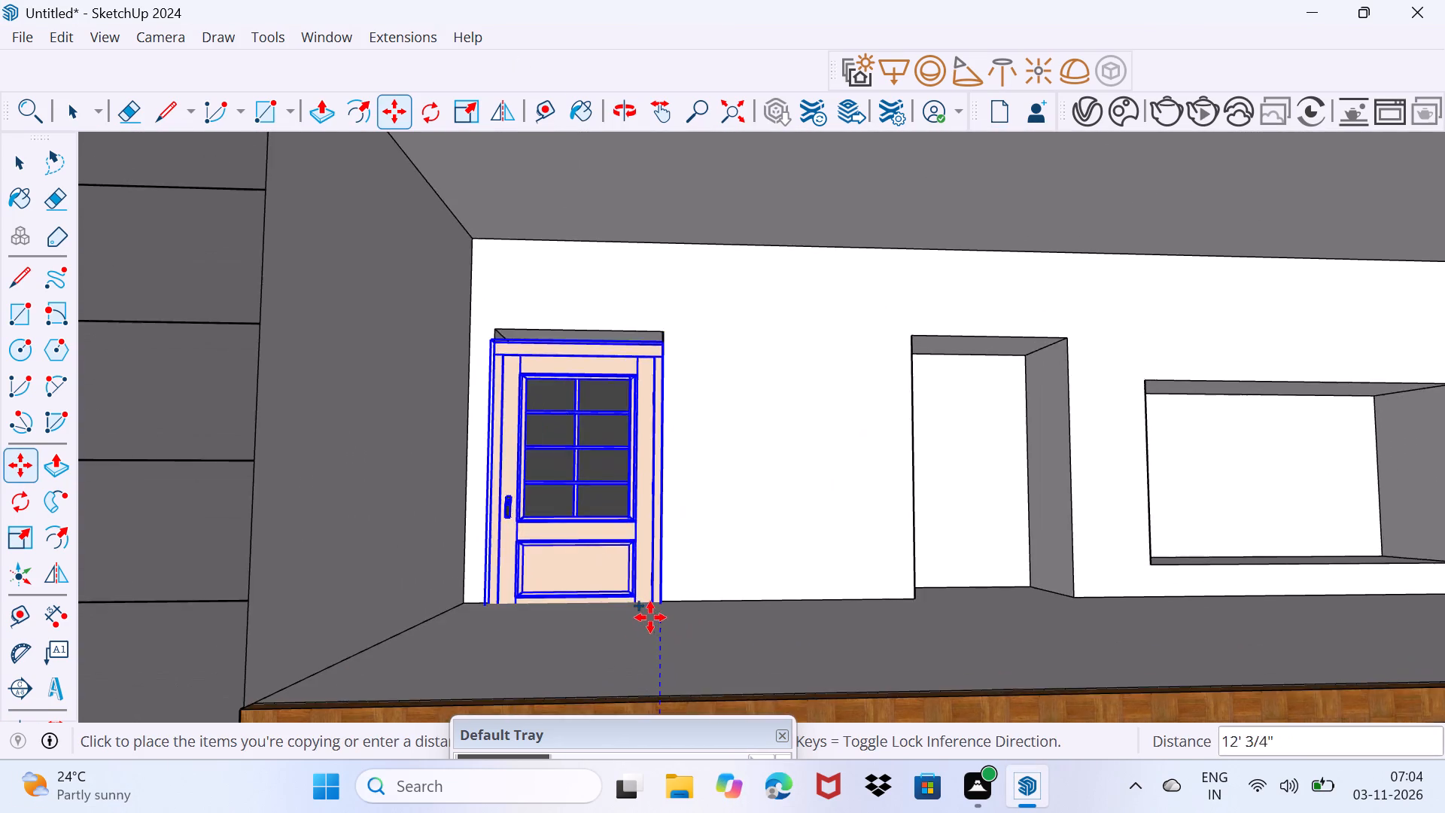
{"action": "middle_click_drag", "start_coordinate": [650, 618], "coordinate": [521, 675]}
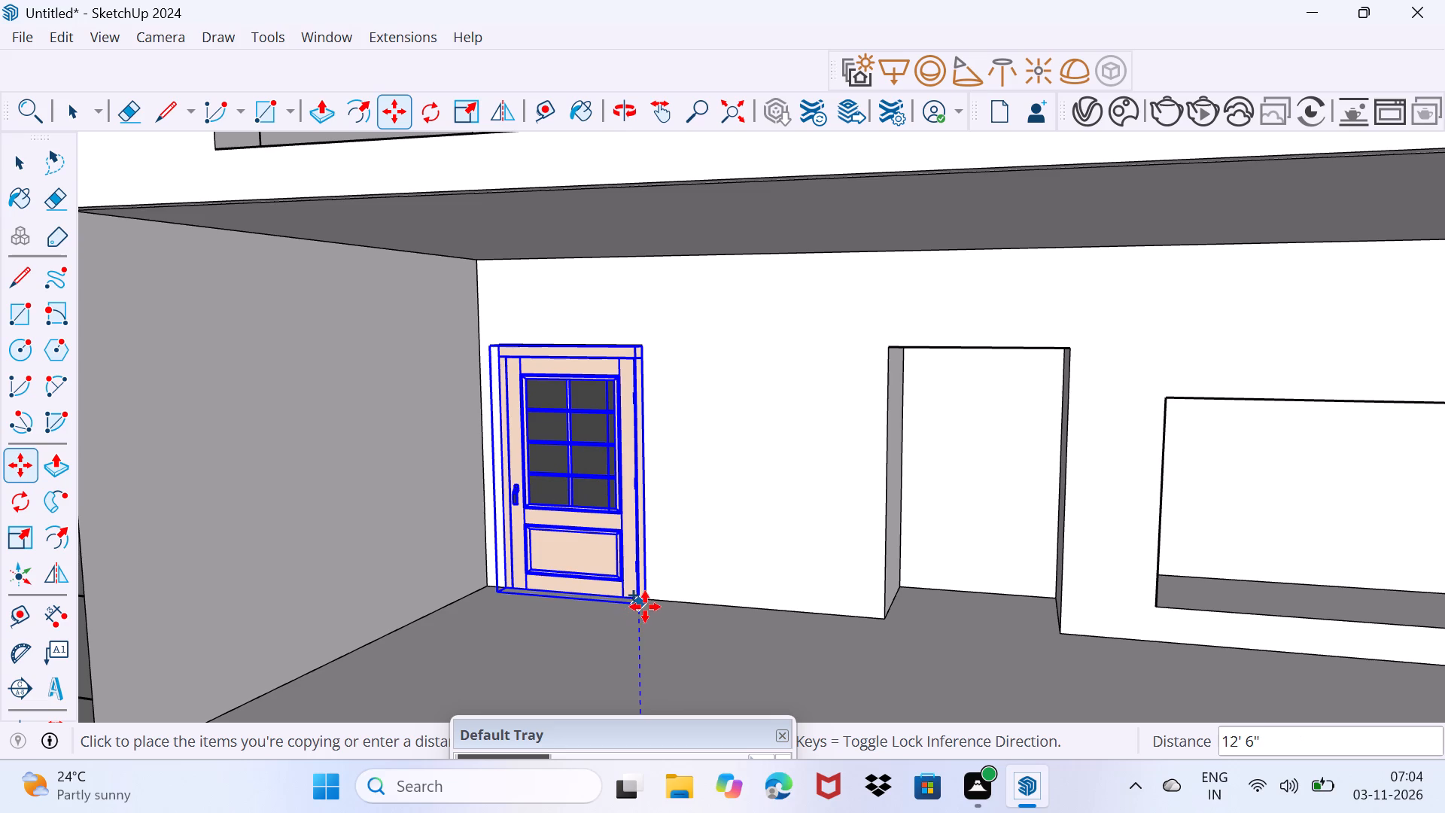
{"action": "left_click", "coordinate": [650, 601]}
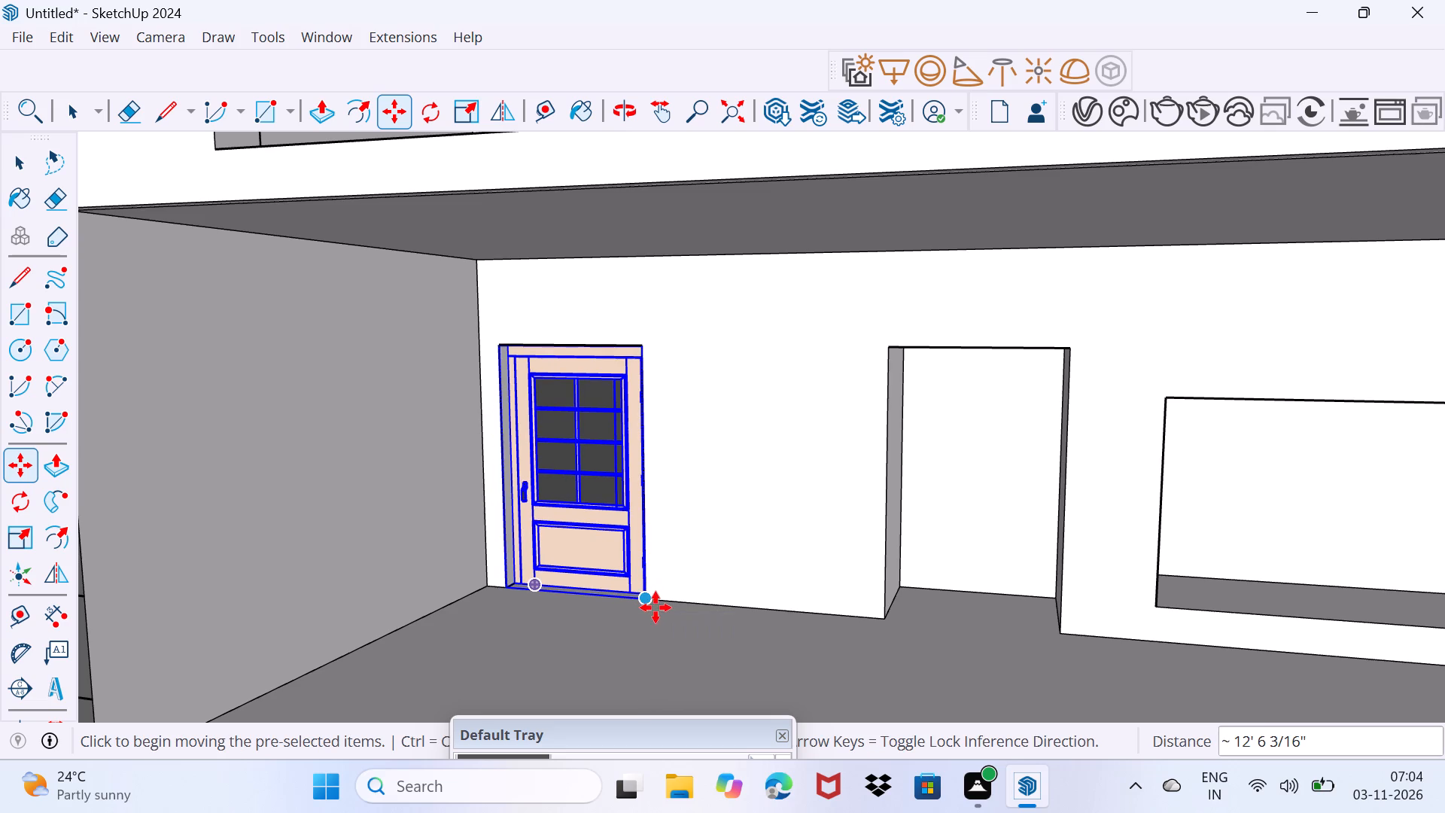
Copy the middle-floor door about 12' 6" up by its bottom corner into the leftmost opening of the top floor.
{"action": "left_click", "coordinate": [651, 604]}
{"action": "middle_click_drag", "start_coordinate": [668, 513], "coordinate": [673, 706], "text": "shift"}
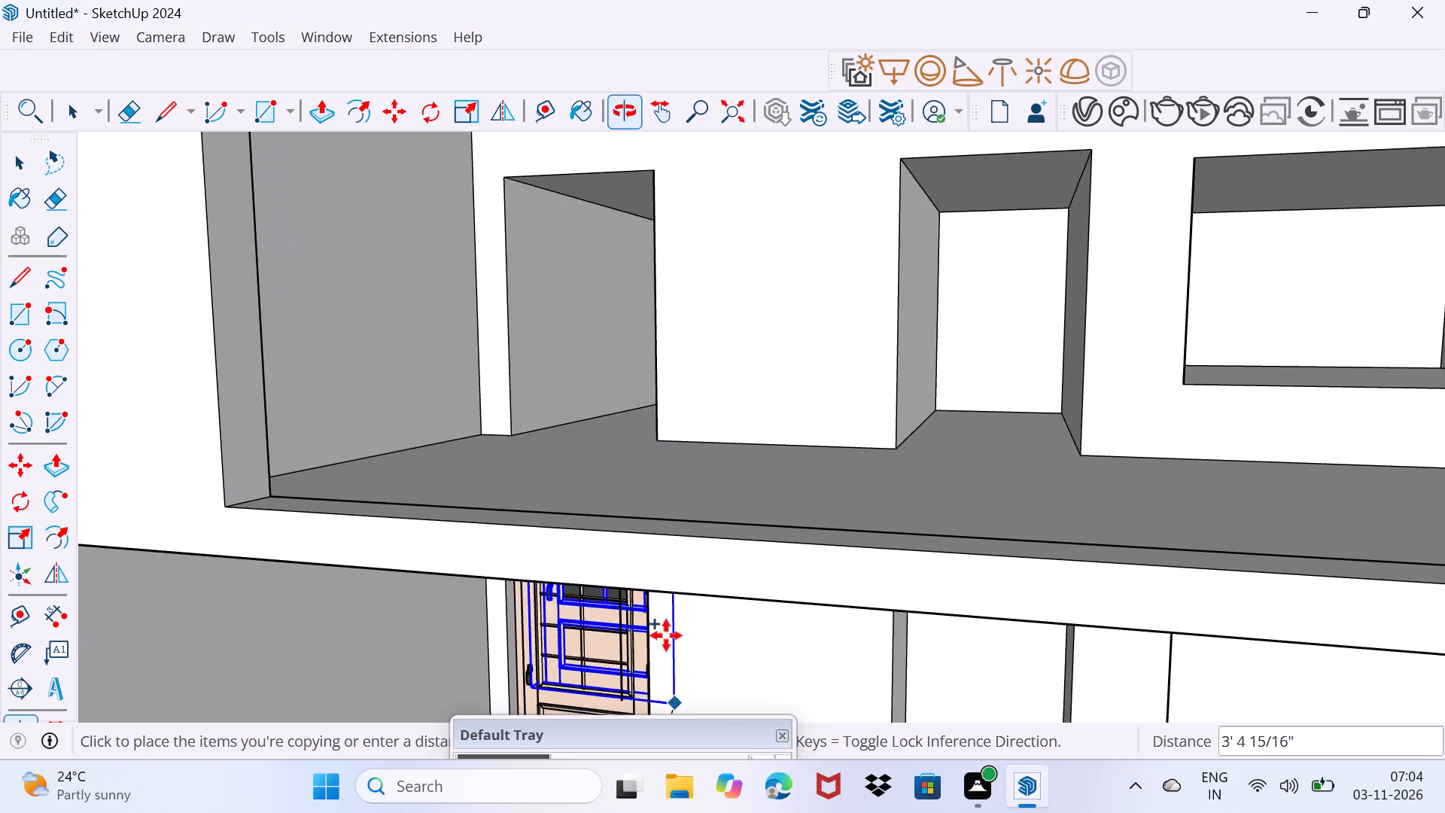
{"action": "scroll", "coordinate": [667, 570], "scroll_direction": "down", "scroll_amount": 2}
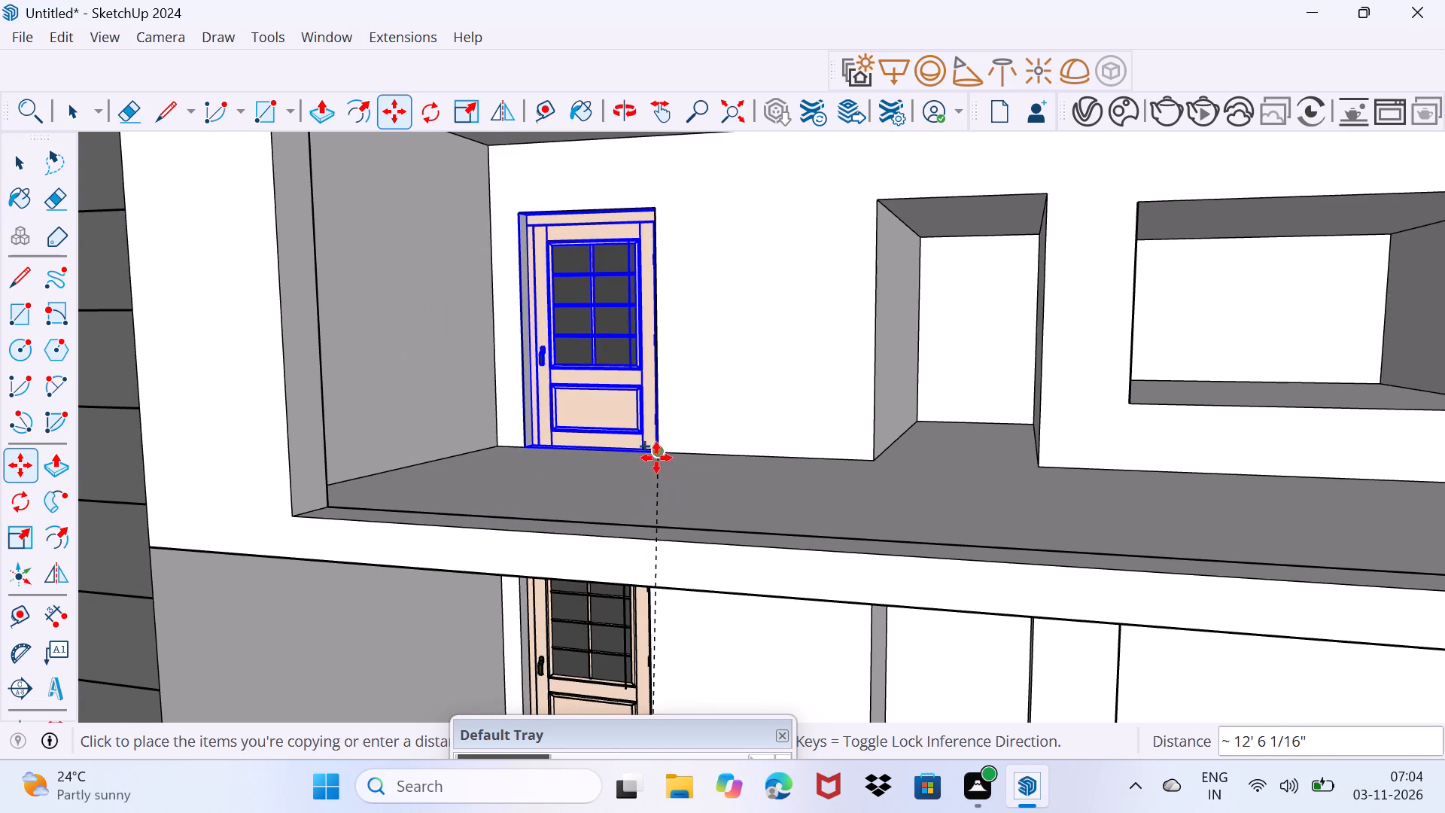
{"action": "scroll", "coordinate": [655, 458], "scroll_direction": "up", "scroll_amount": 11}
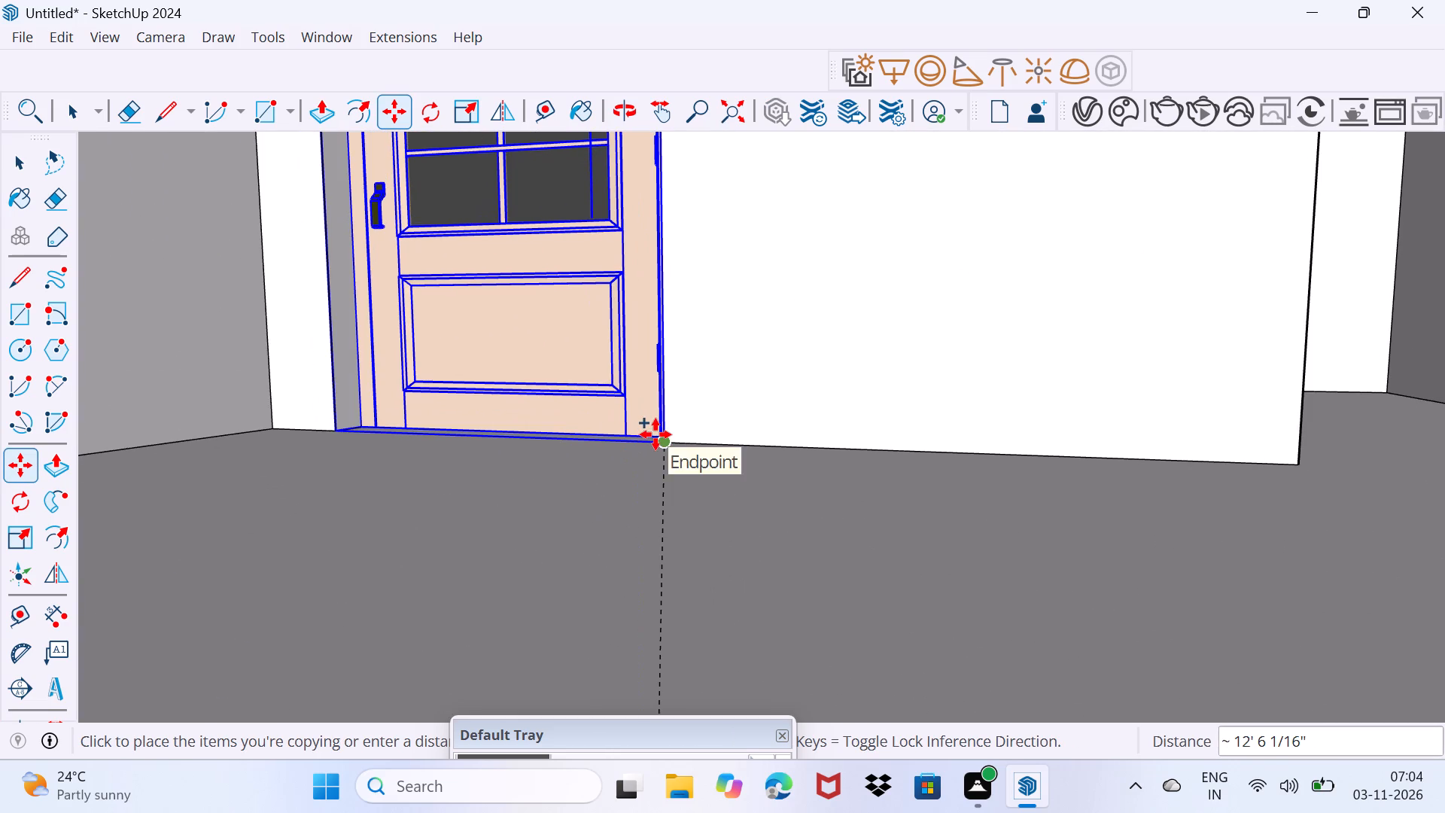
{"action": "left_click", "coordinate": [656, 434]}
Copy the top-floor door 13' 7 3/8" sideways into the second door opening on the same floor.
{"action": "left_click", "coordinate": [661, 446]}
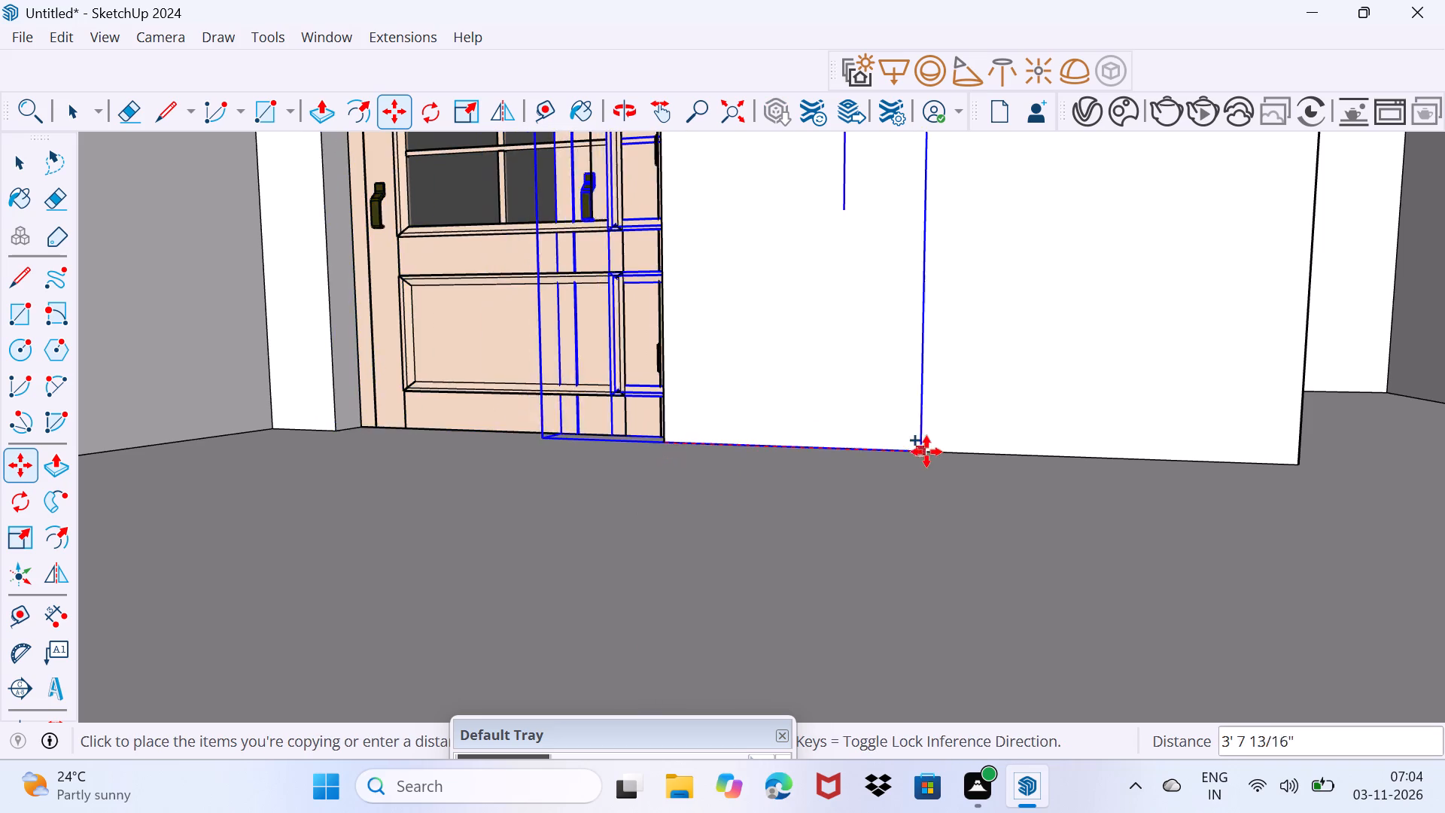
{"action": "scroll", "coordinate": [936, 453], "scroll_direction": "down", "scroll_amount": 4}
{"action": "middle_click_drag", "start_coordinate": [1004, 455], "coordinate": [580, 526], "text": "shift"}
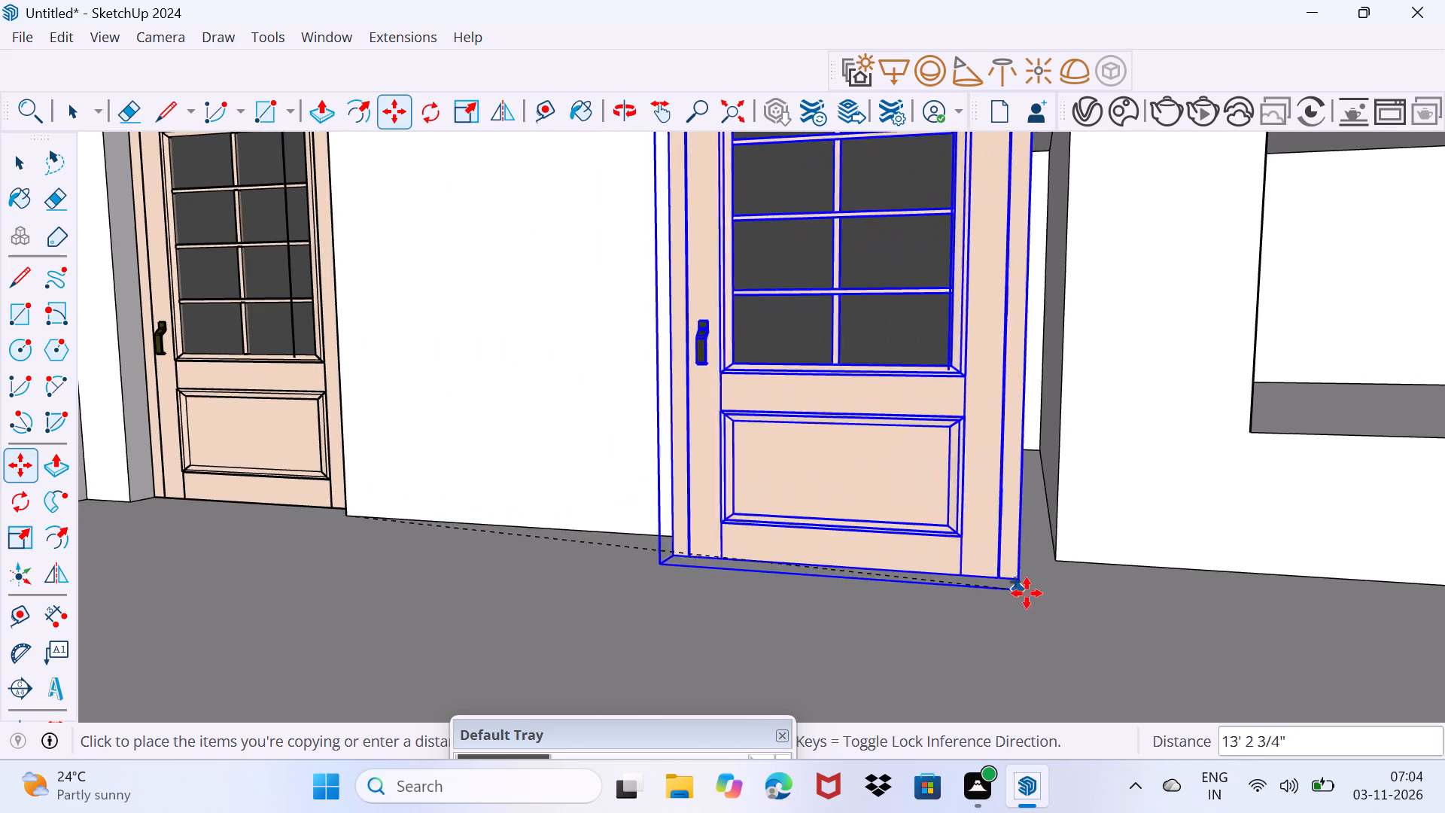
{"action": "left_click", "coordinate": [1054, 570]}
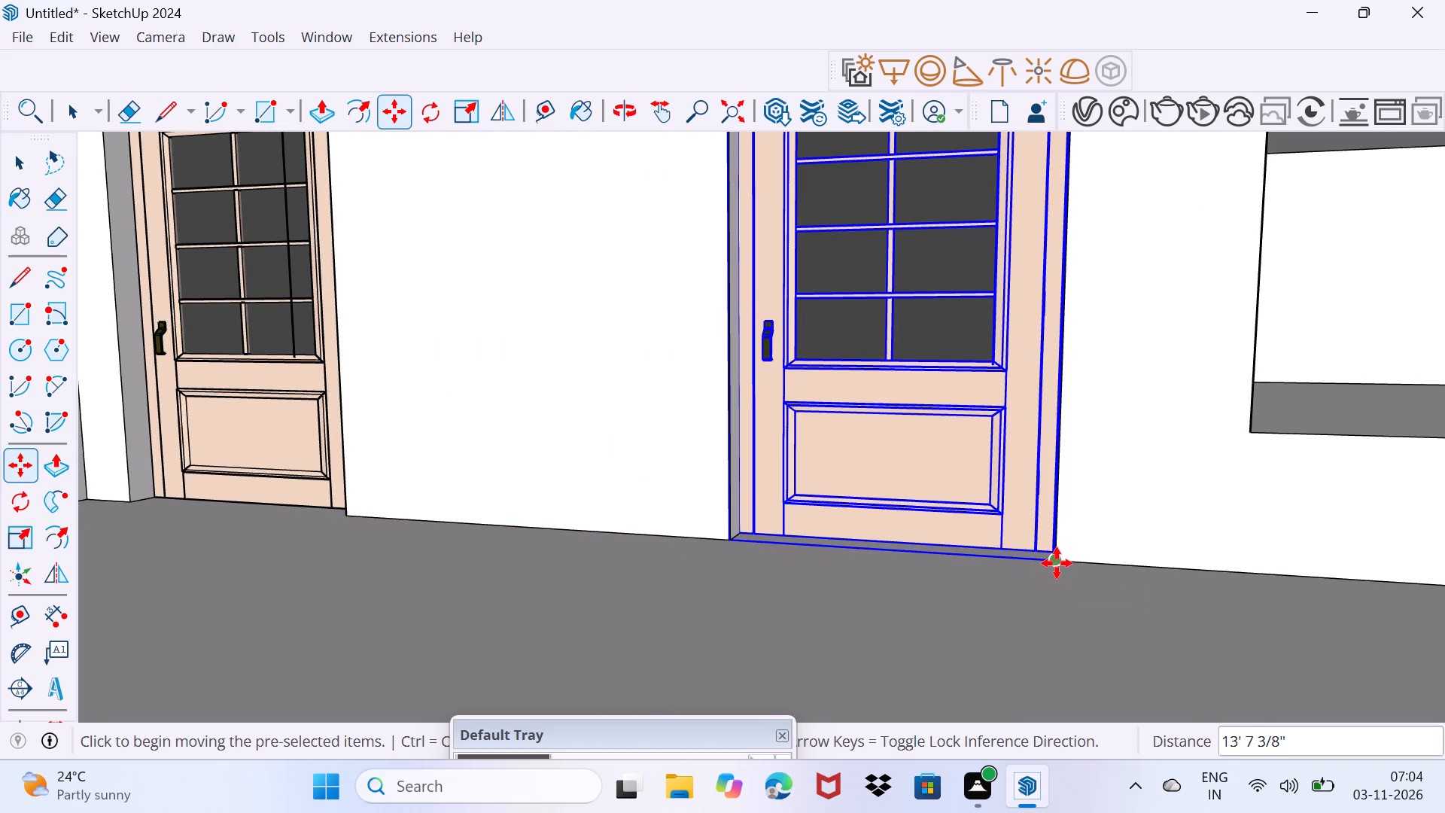
Copy the second top-floor door 12' 6" down into the second door opening of the middle floor.
{"action": "left_click", "coordinate": [1057, 562]}
{"action": "scroll", "coordinate": [1038, 601], "scroll_direction": "down", "scroll_amount": 9}
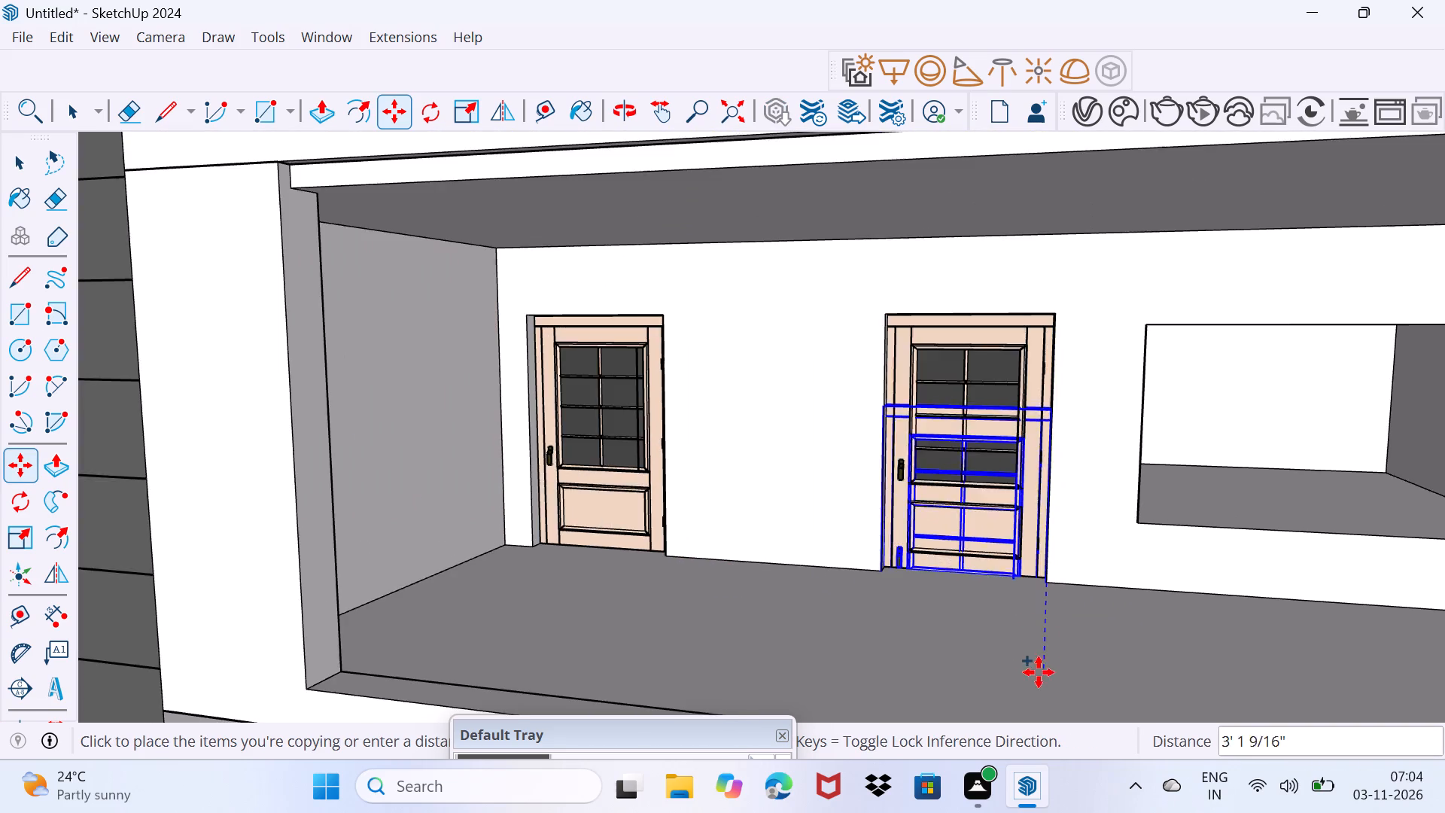
{"action": "middle_click_drag", "start_coordinate": [1036, 668], "coordinate": [1019, 188]}
{"action": "left_click", "coordinate": [1024, 601]}
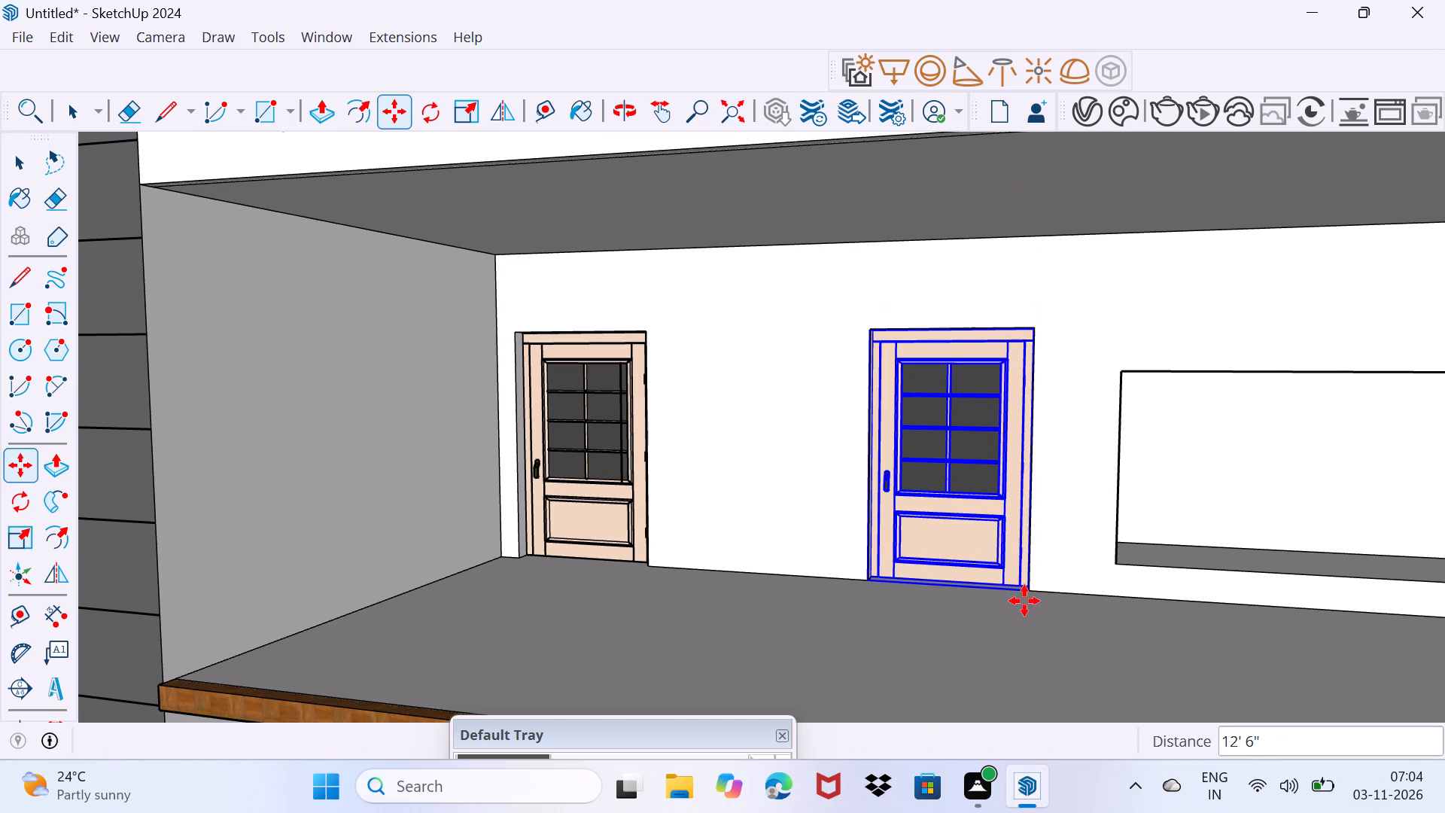
Copy the second middle-floor door about 12' 6" down into the second door opening of the ground floor.
{"action": "left_click", "coordinate": [1029, 594]}
{"action": "middle_click_drag", "start_coordinate": [1017, 647], "coordinate": [1011, 413], "text": "shift"}
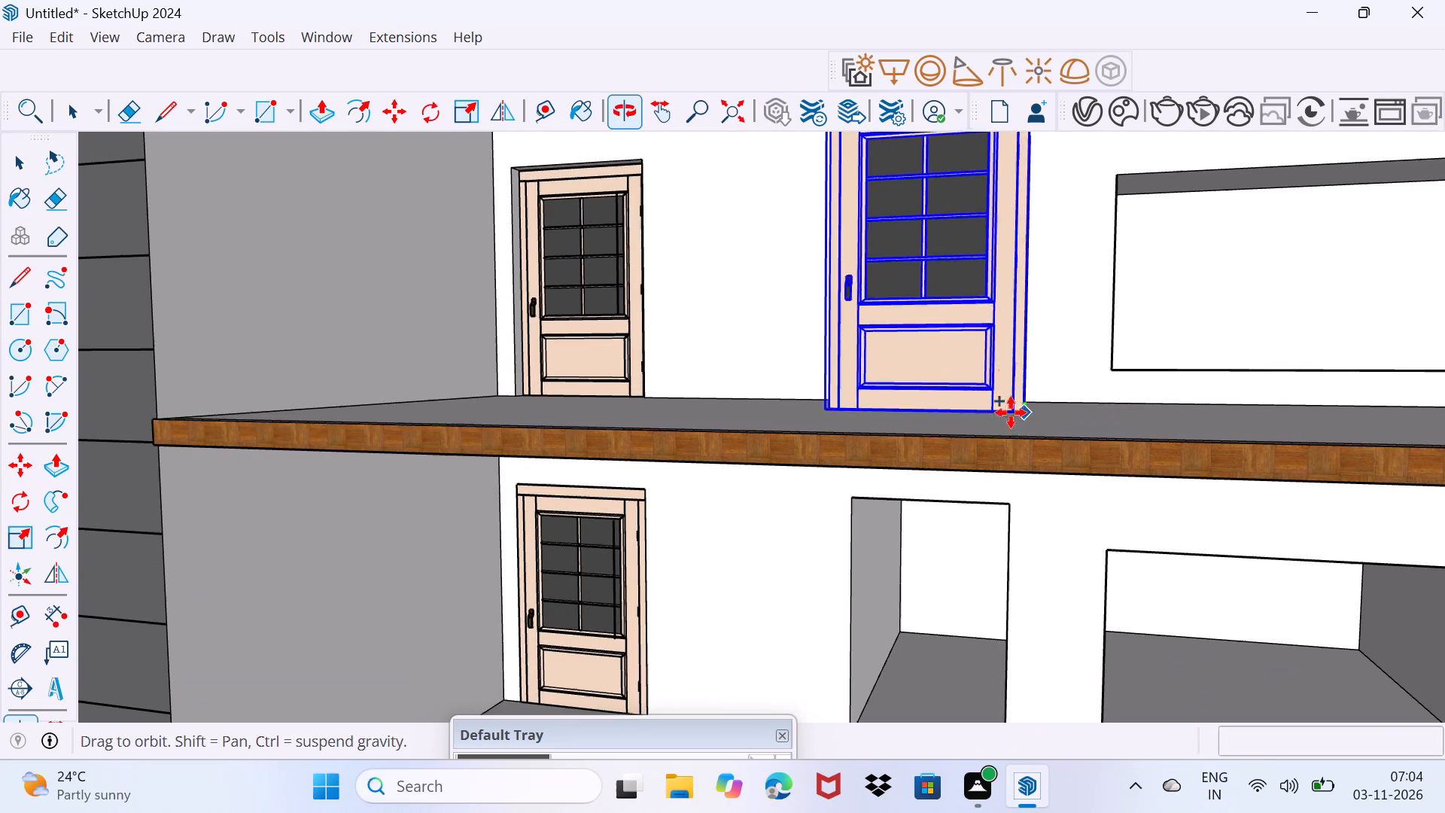
{"action": "middle_click_drag", "start_coordinate": [1004, 676], "coordinate": [1009, 419], "text": "shift"}
{"action": "left_click", "coordinate": [1006, 440]}
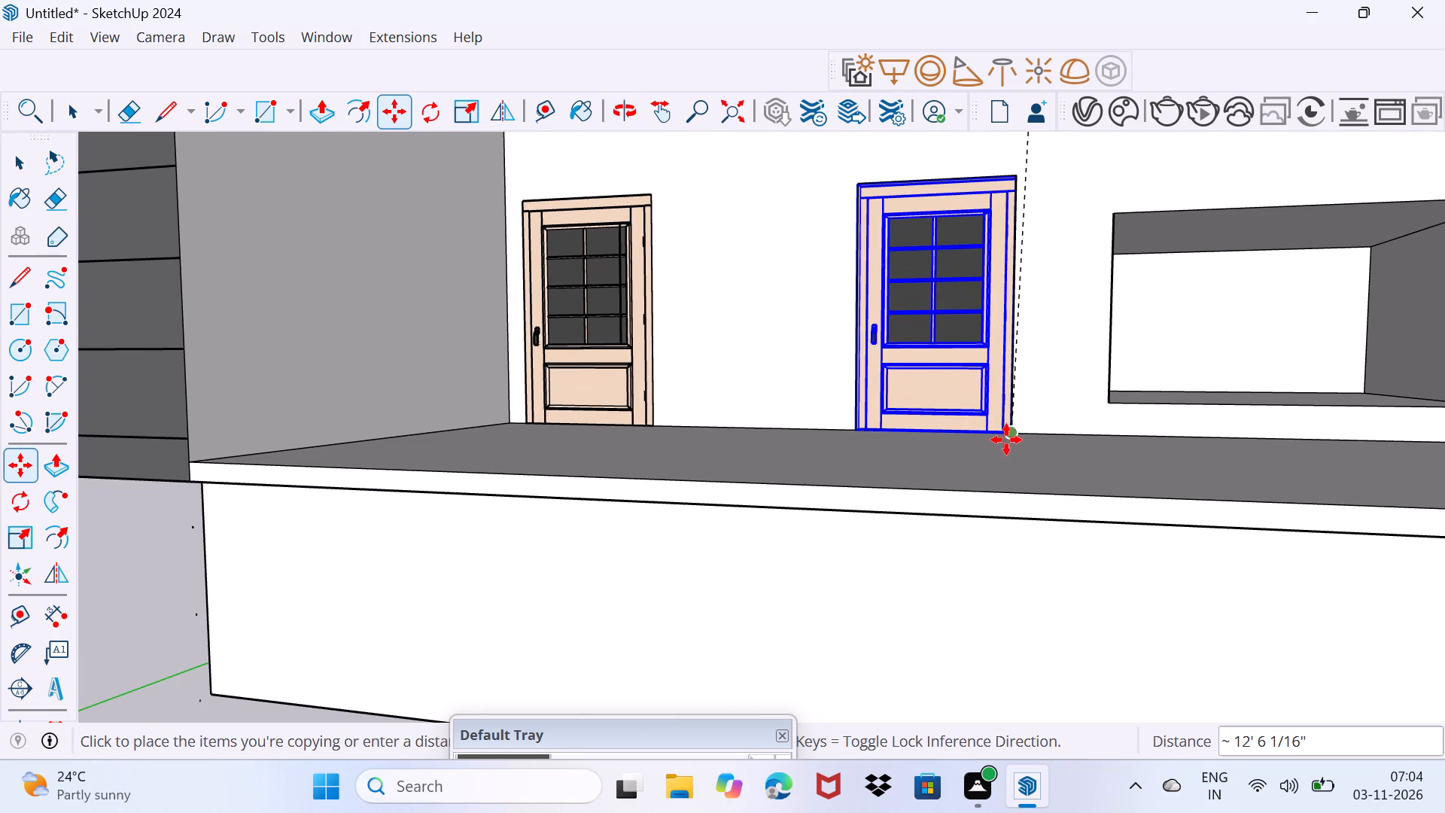
Copy the second ground-floor door 31' 4 1/2" across, past the grey clad wall, into the other wing's first ground-floor door opening.
{"action": "left_click", "coordinate": [1011, 433]}
{"action": "scroll", "coordinate": [1074, 431], "scroll_direction": "down", "scroll_amount": 8}
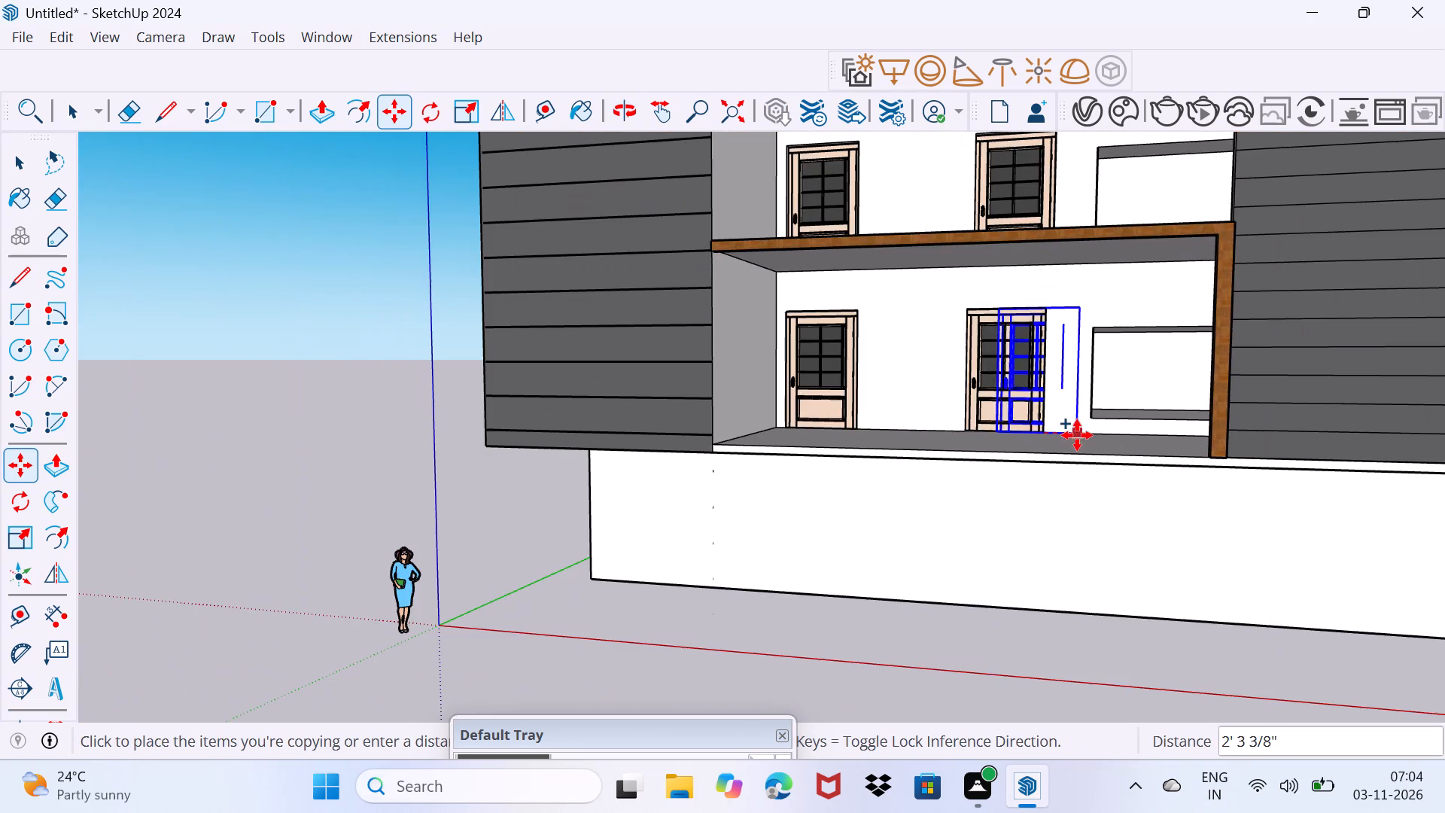
{"action": "middle_click_drag", "start_coordinate": [1104, 449], "coordinate": [850, 510]}
{"action": "middle_click_drag", "start_coordinate": [1379, 446], "coordinate": [1027, 383], "text": "shift"}
{"action": "scroll", "coordinate": [957, 461], "scroll_direction": "up", "scroll_amount": 8}
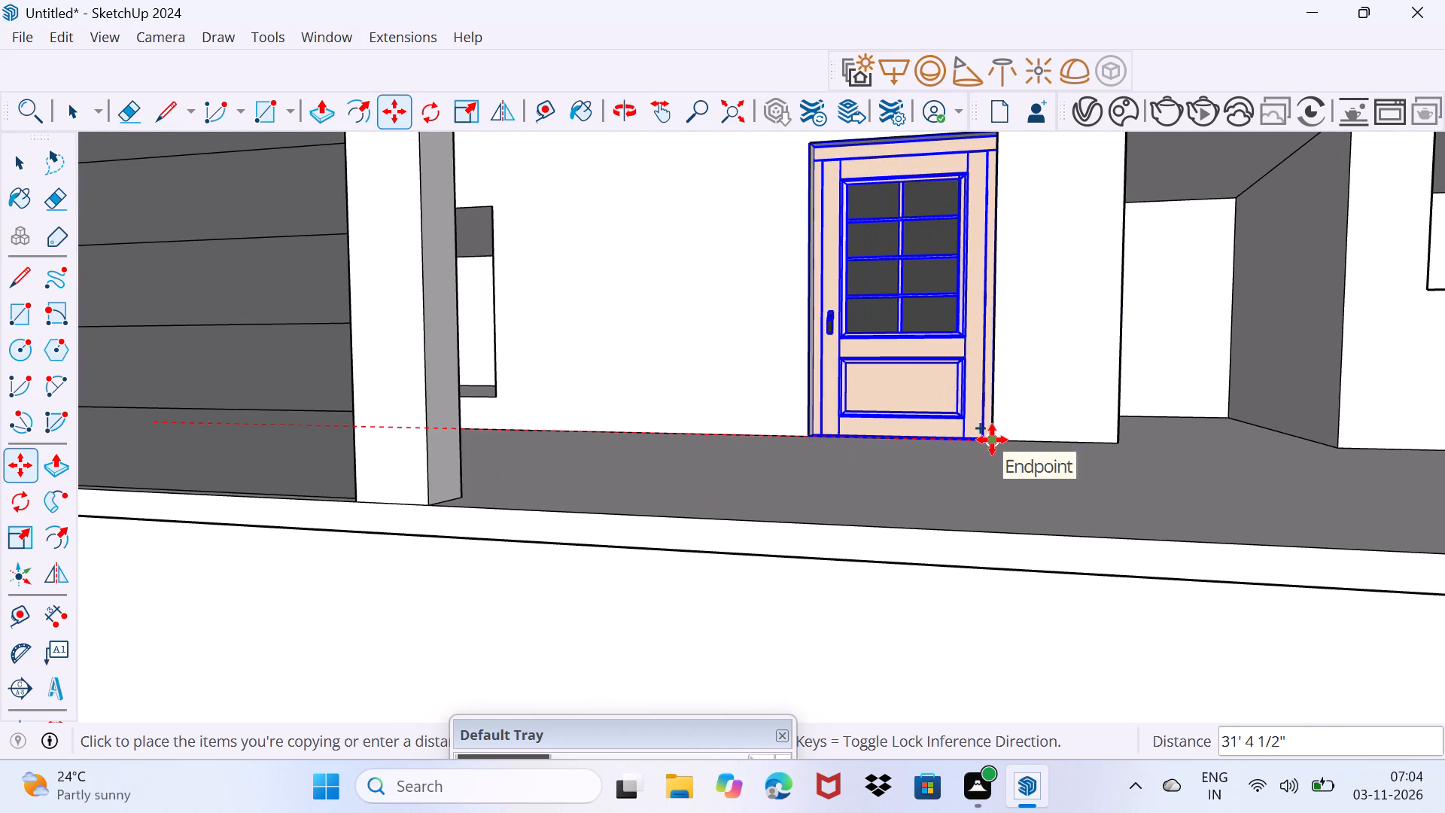
{"action": "left_click", "coordinate": [992, 440]}
Copy that door about 9' sideways into the same wing's second ground-floor door opening.
{"action": "left_click", "coordinate": [995, 440]}
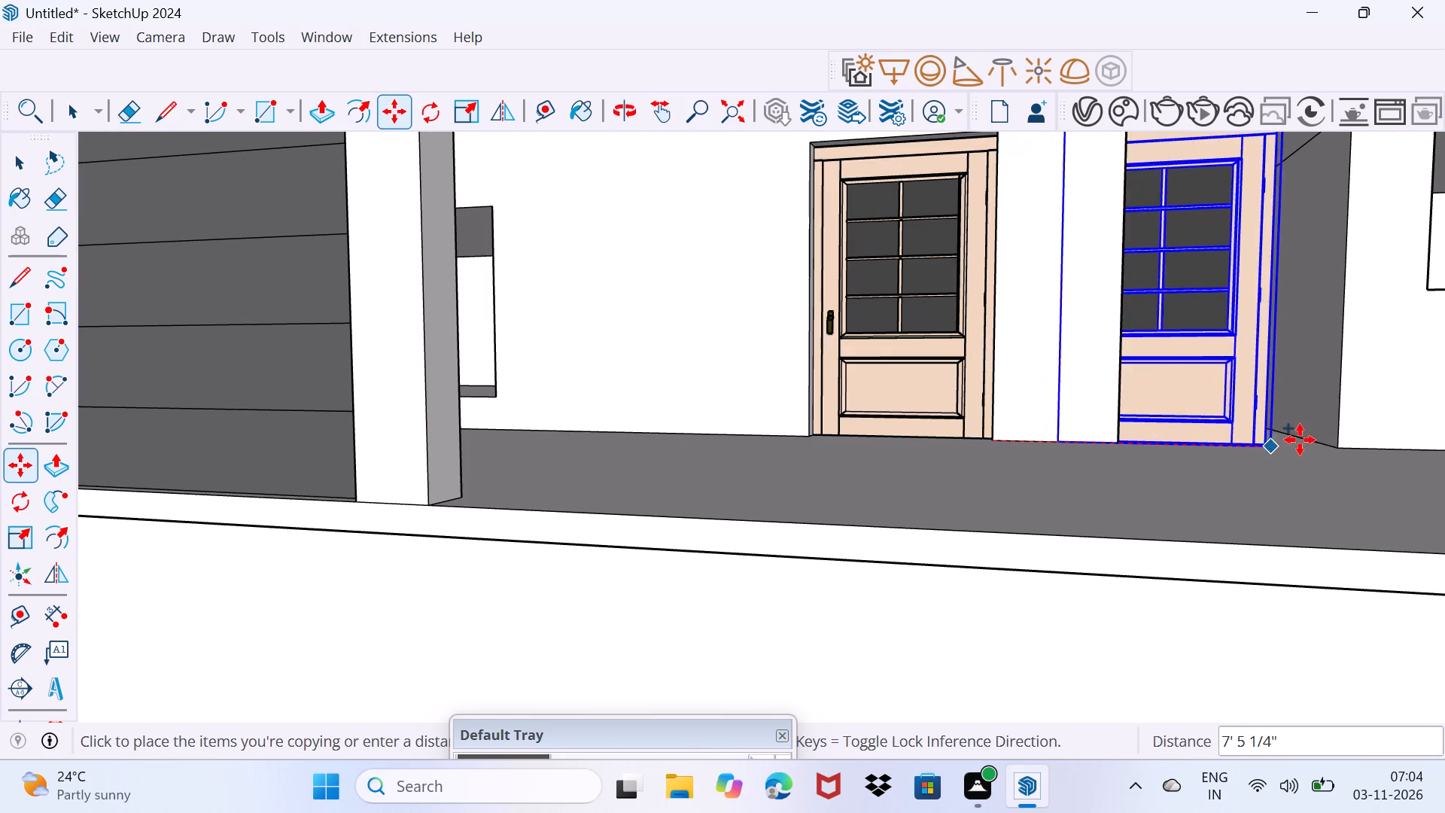
{"action": "left_click", "coordinate": [1334, 441]}
Copy the wing's second ground-floor door about 13' 2" up into the second door opening of the middle floor.
{"action": "left_click", "coordinate": [1338, 450]}
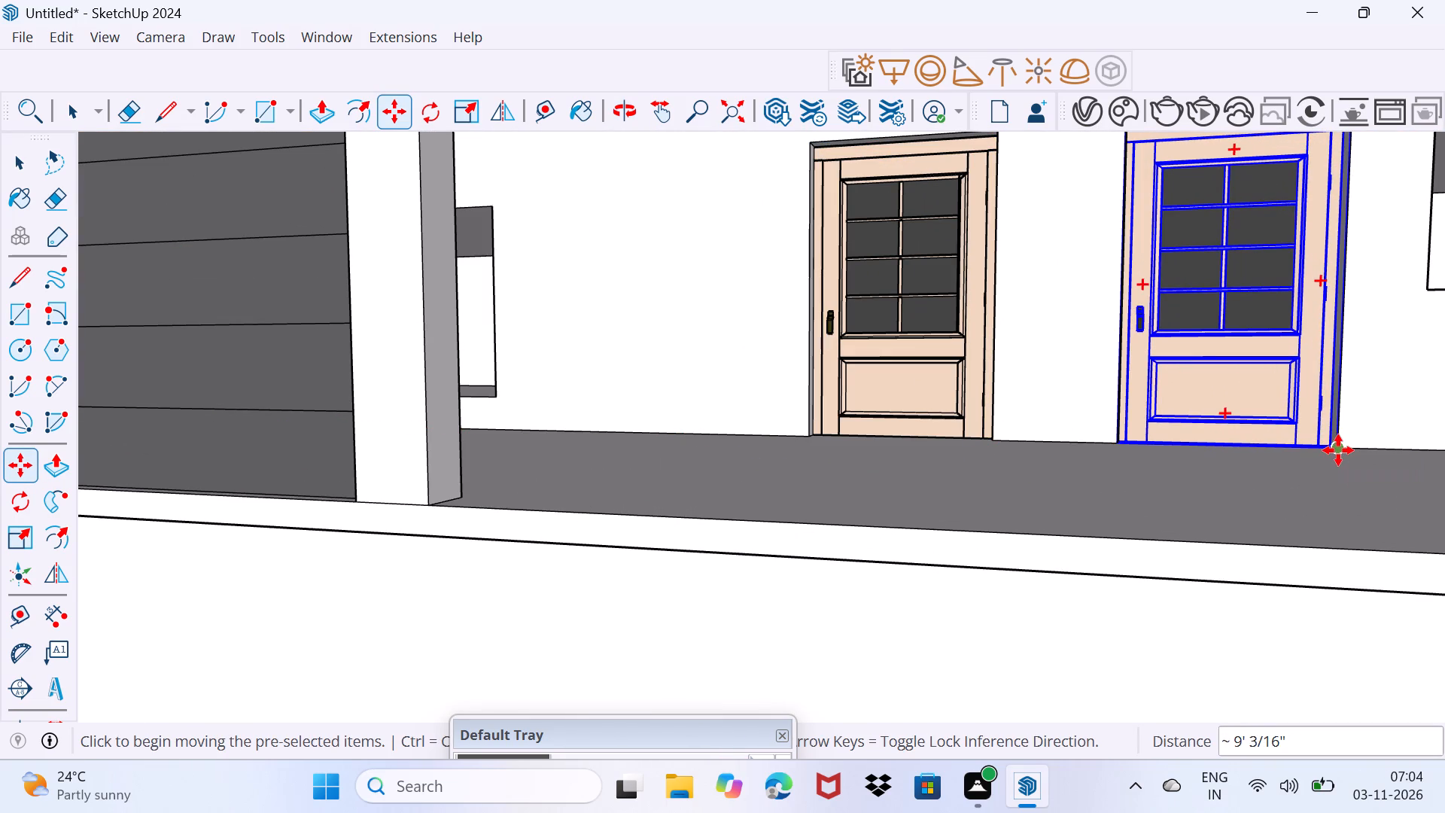
{"action": "scroll", "coordinate": [1295, 349], "scroll_direction": "down", "scroll_amount": 3}
{"action": "middle_click_drag", "start_coordinate": [1291, 351], "coordinate": [1262, 644]}
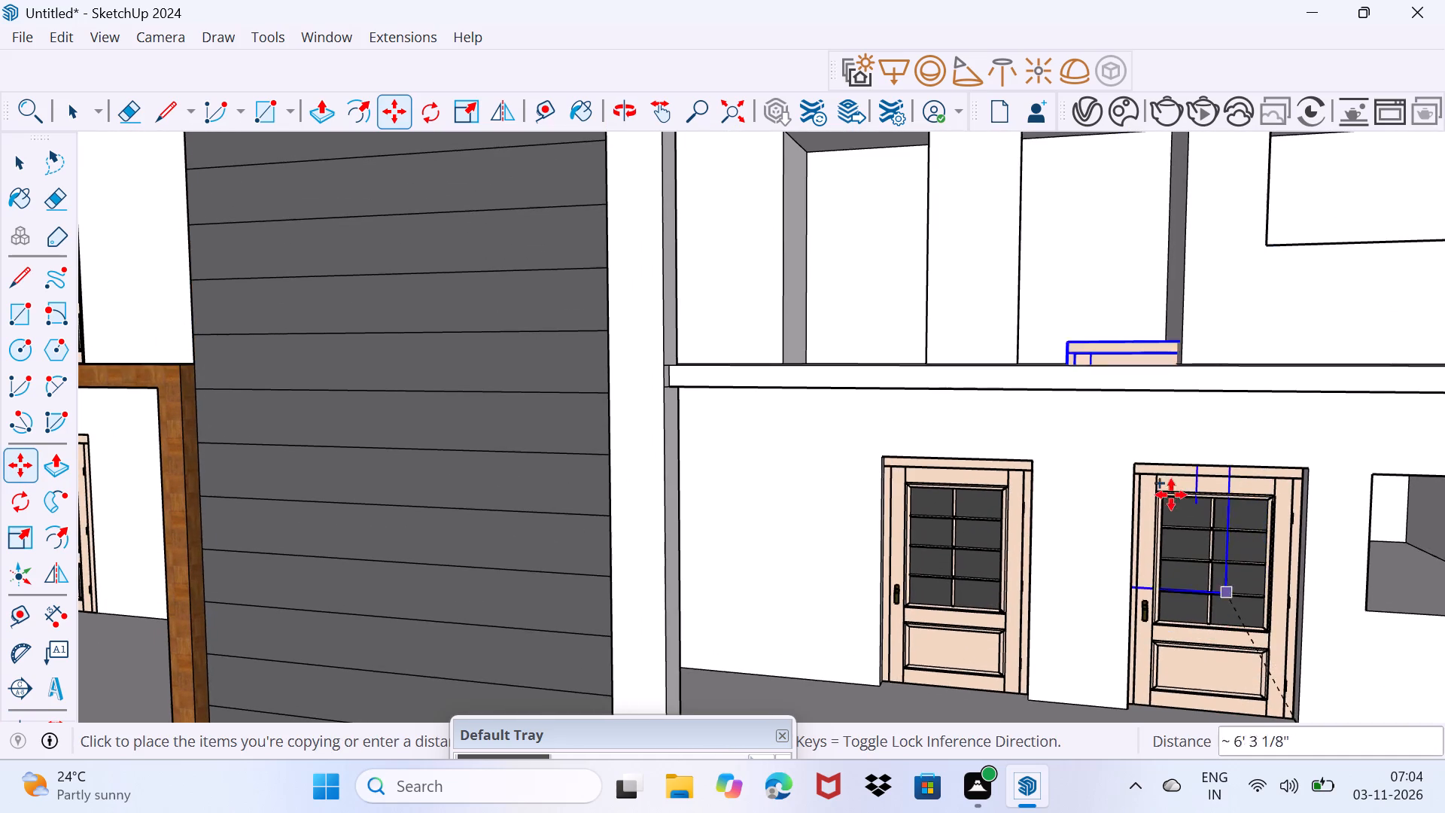
{"action": "middle_click_drag", "start_coordinate": [1087, 392], "coordinate": [1108, 566], "text": "shift"}
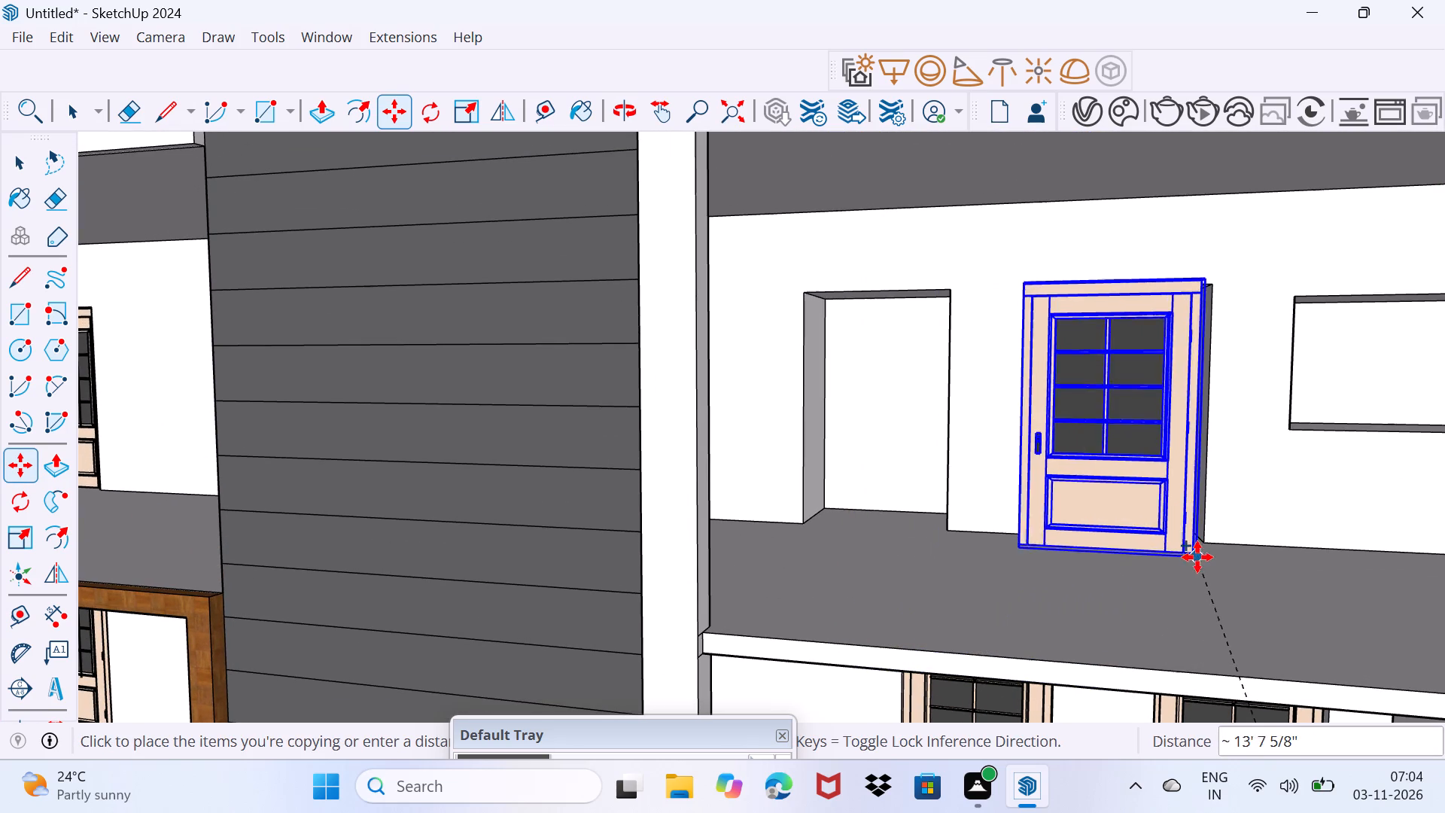
{"action": "left_click", "coordinate": [1202, 540]}
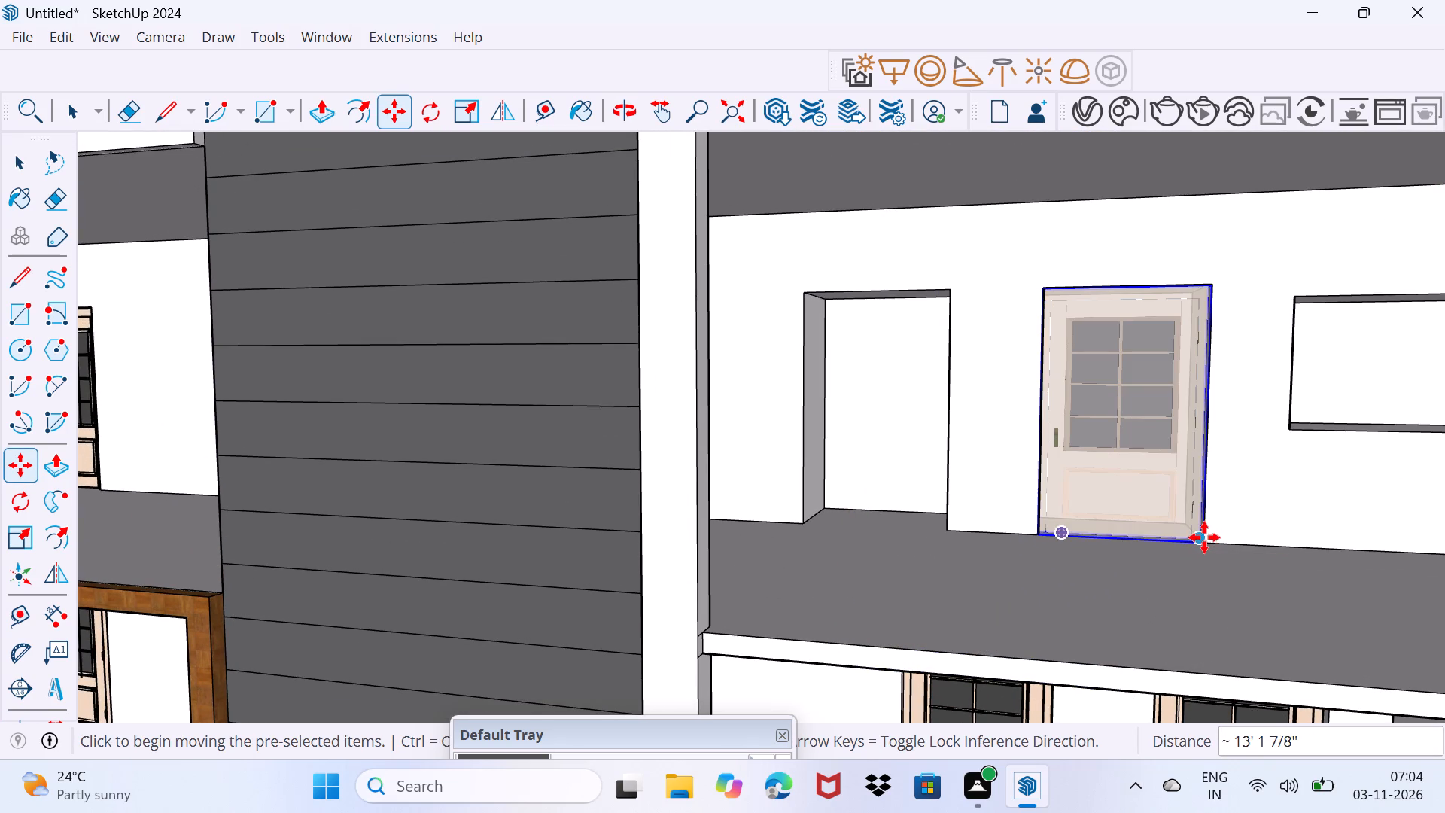
Copy the wing's middle-floor door about 8' 10" sideways into the first door opening on that floor.
{"action": "left_click", "coordinate": [1204, 537]}
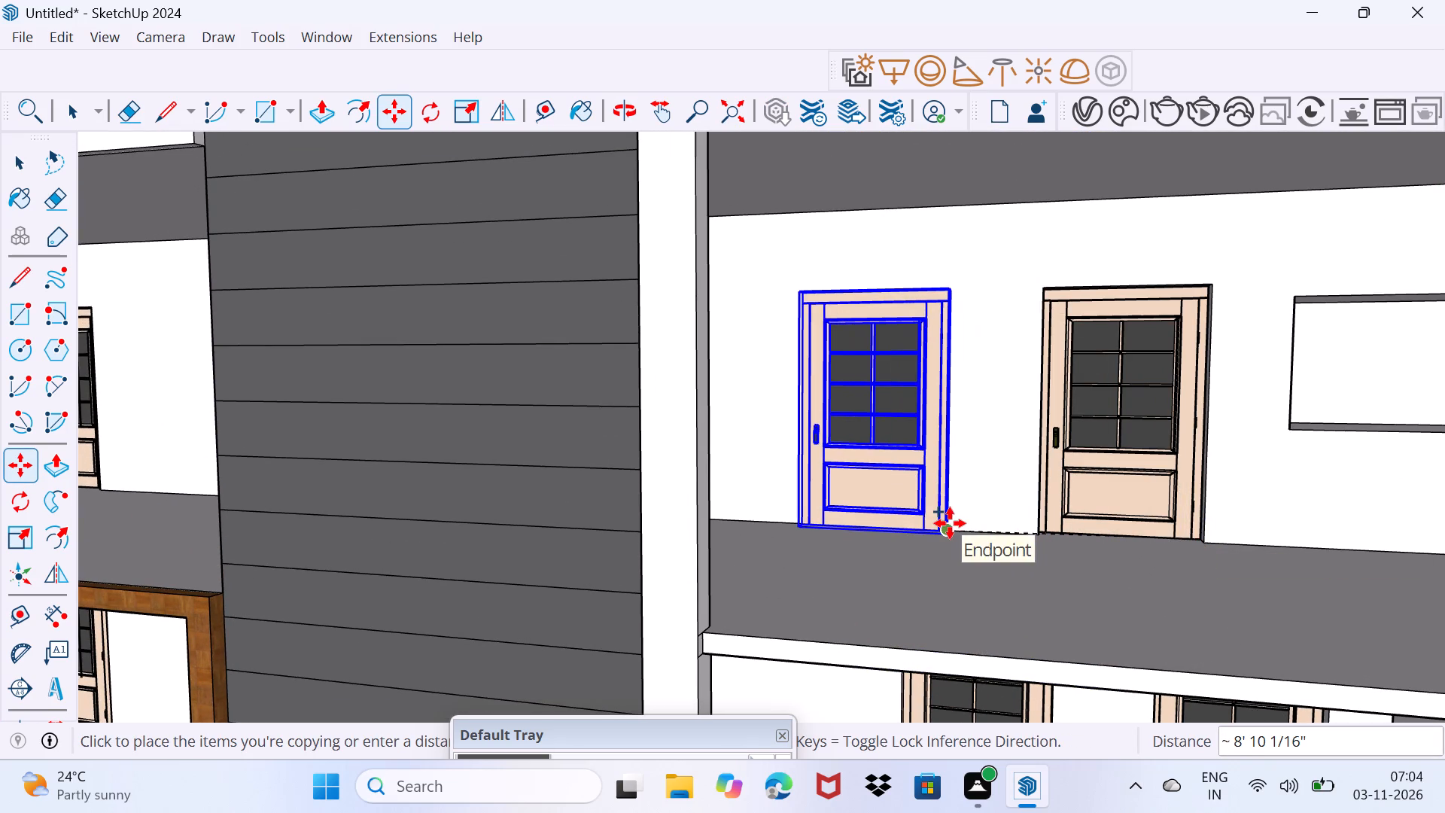
{"action": "left_click", "coordinate": [950, 523]}
Copy the wing's first middle-floor door about 12' 6" up into the first door opening of the top floor.
{"action": "left_click", "coordinate": [949, 535]}
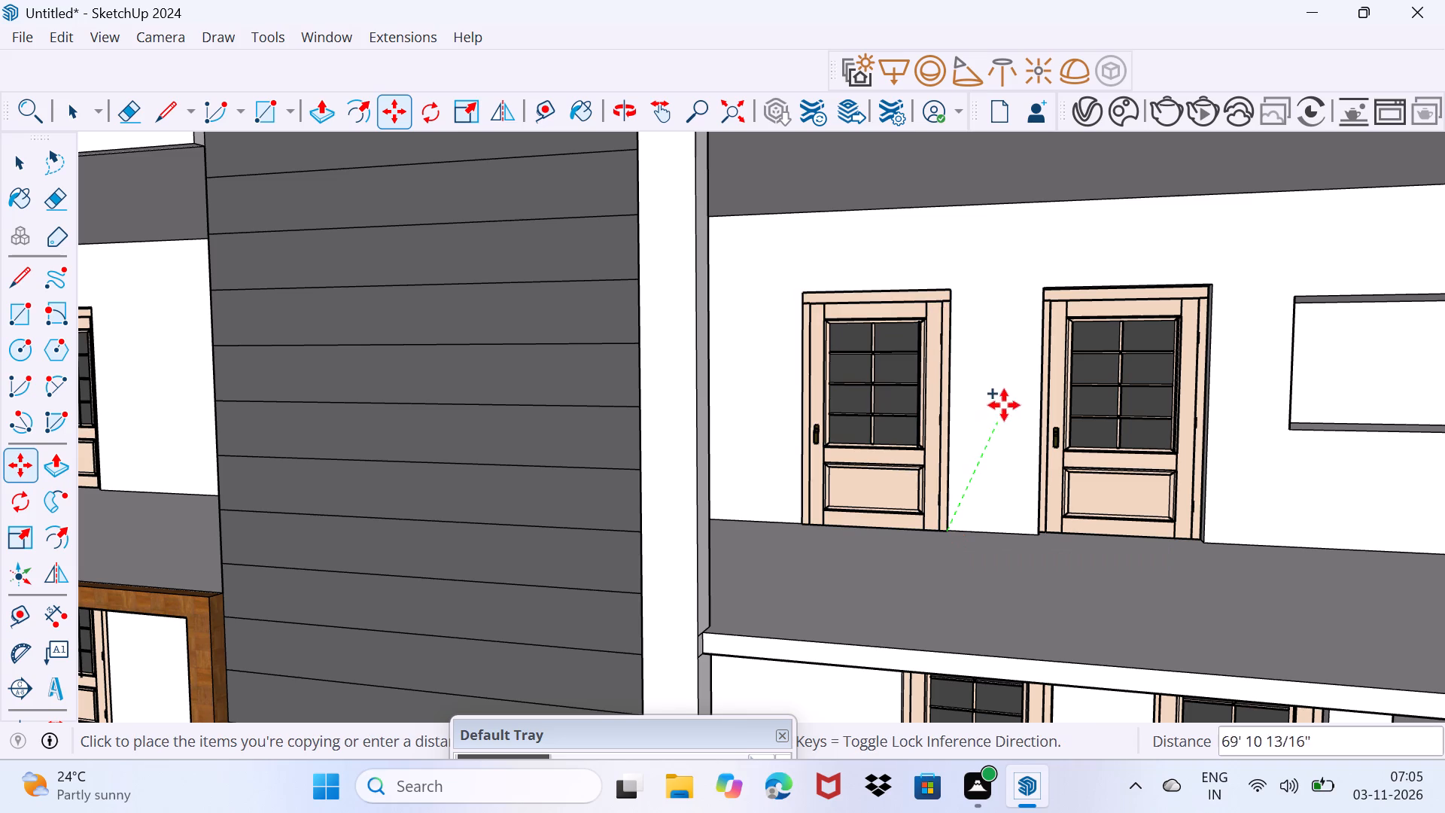
{"action": "scroll", "coordinate": [939, 497], "scroll_direction": "down", "scroll_amount": 4}
{"action": "middle_click_drag", "start_coordinate": [960, 483], "coordinate": [934, 709], "text": "shift"}
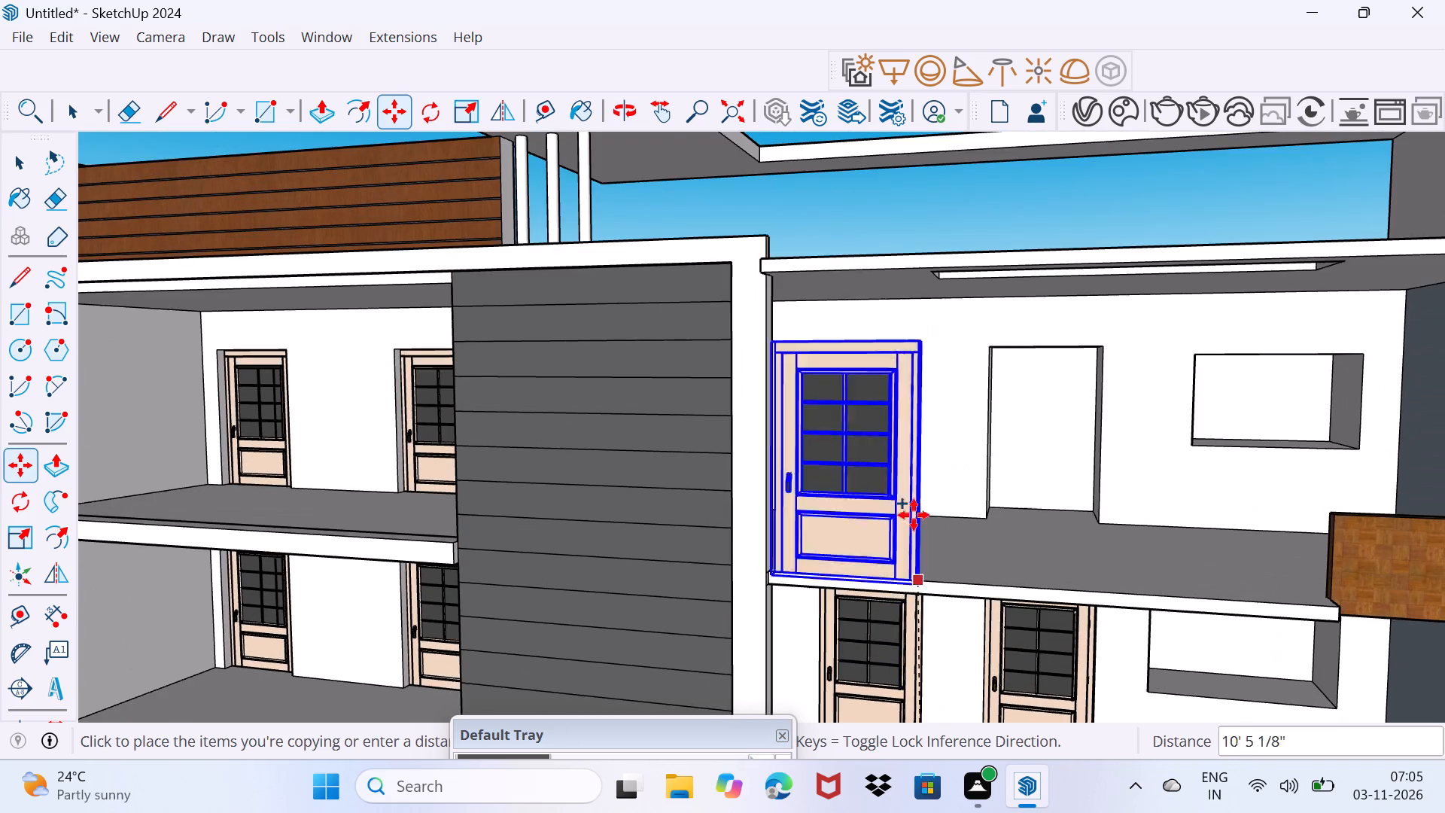
{"action": "scroll", "coordinate": [911, 501], "scroll_direction": "up", "scroll_amount": 7}
{"action": "left_click", "coordinate": [920, 527]}
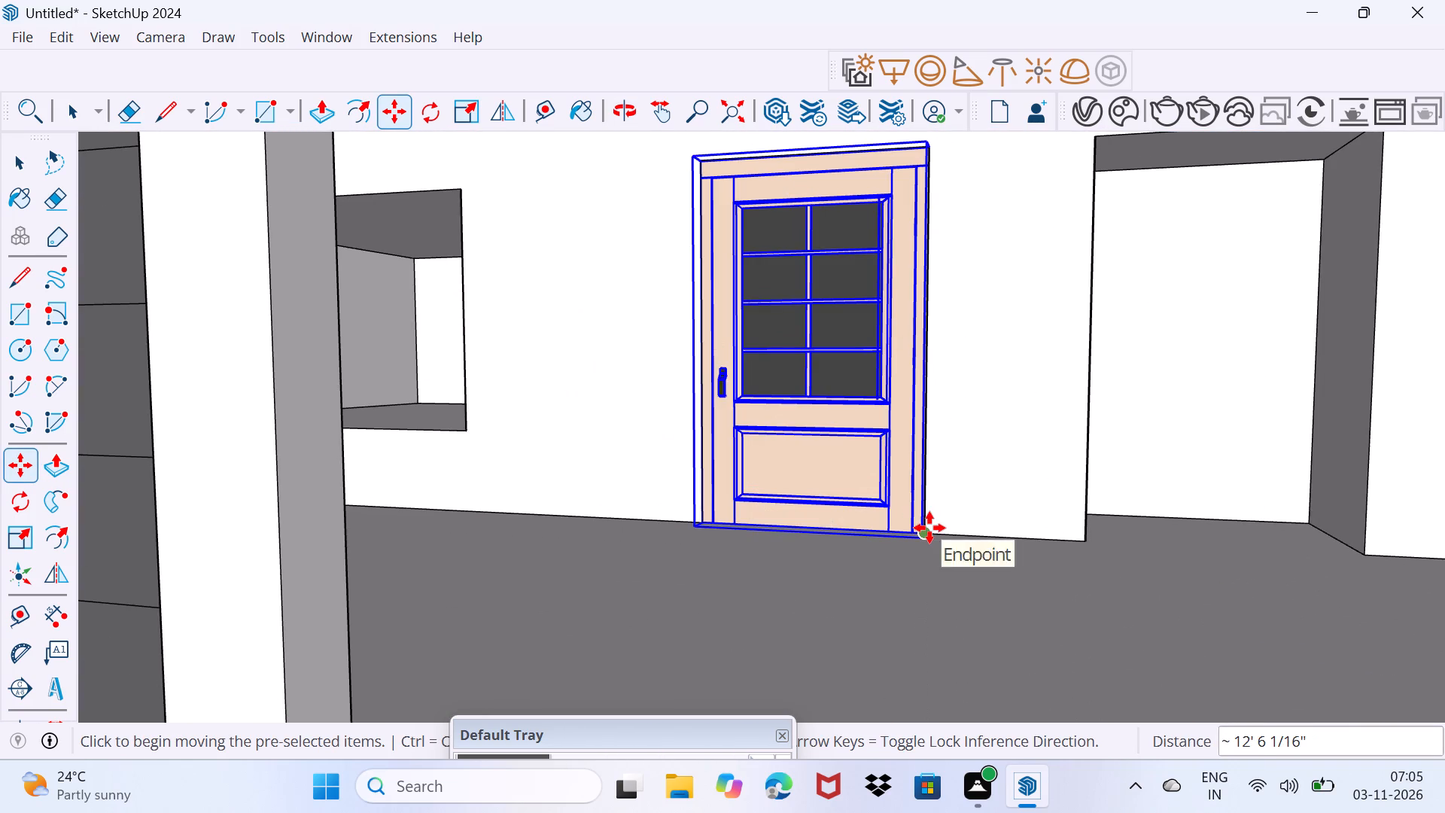
Copy the wing's first top-floor door about 9' 2" sideways into the second opening on that floor, finish copying and deselect.
{"action": "left_click", "coordinate": [929, 528]}
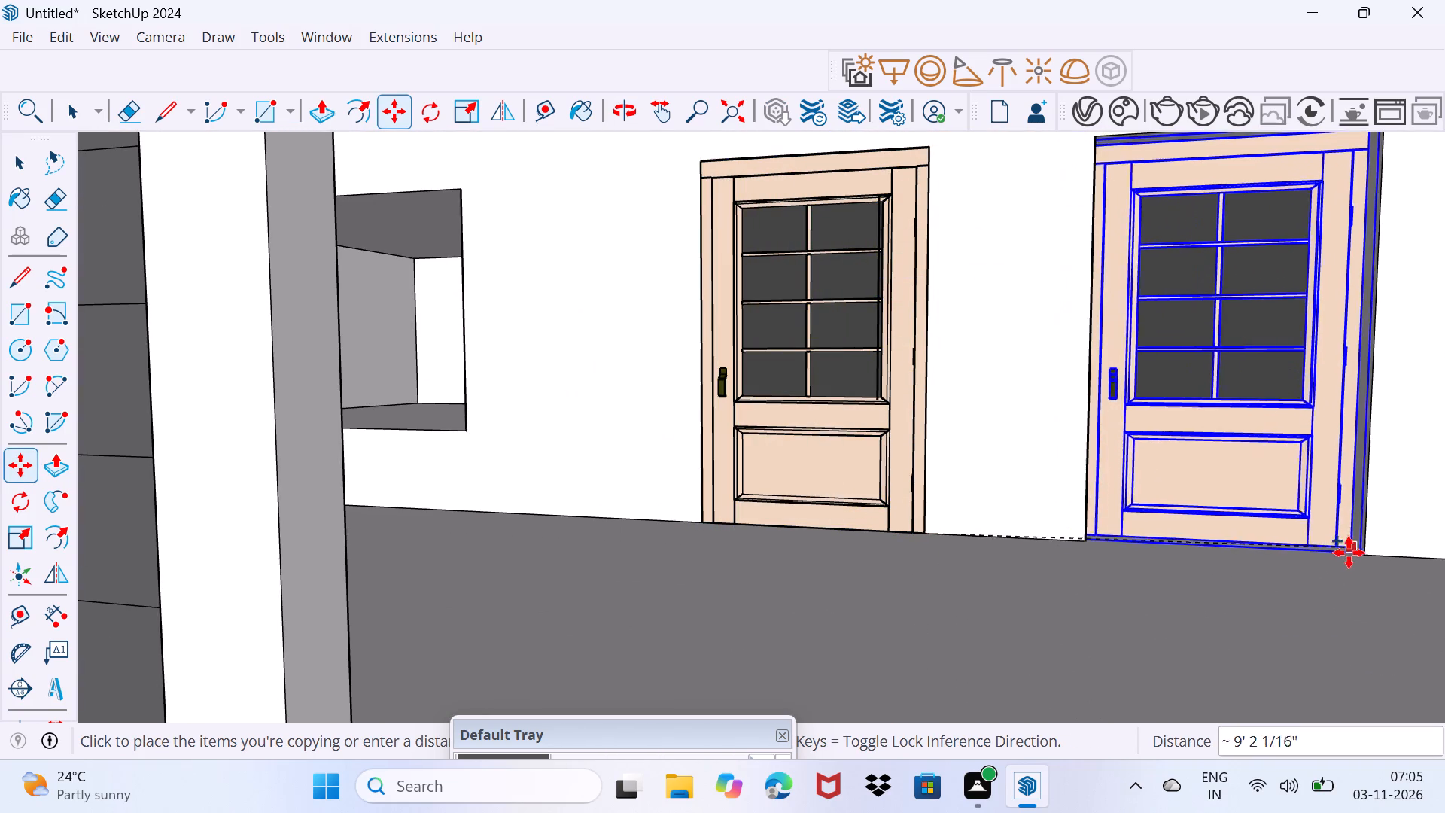
{"action": "left_click", "coordinate": [1359, 550]}
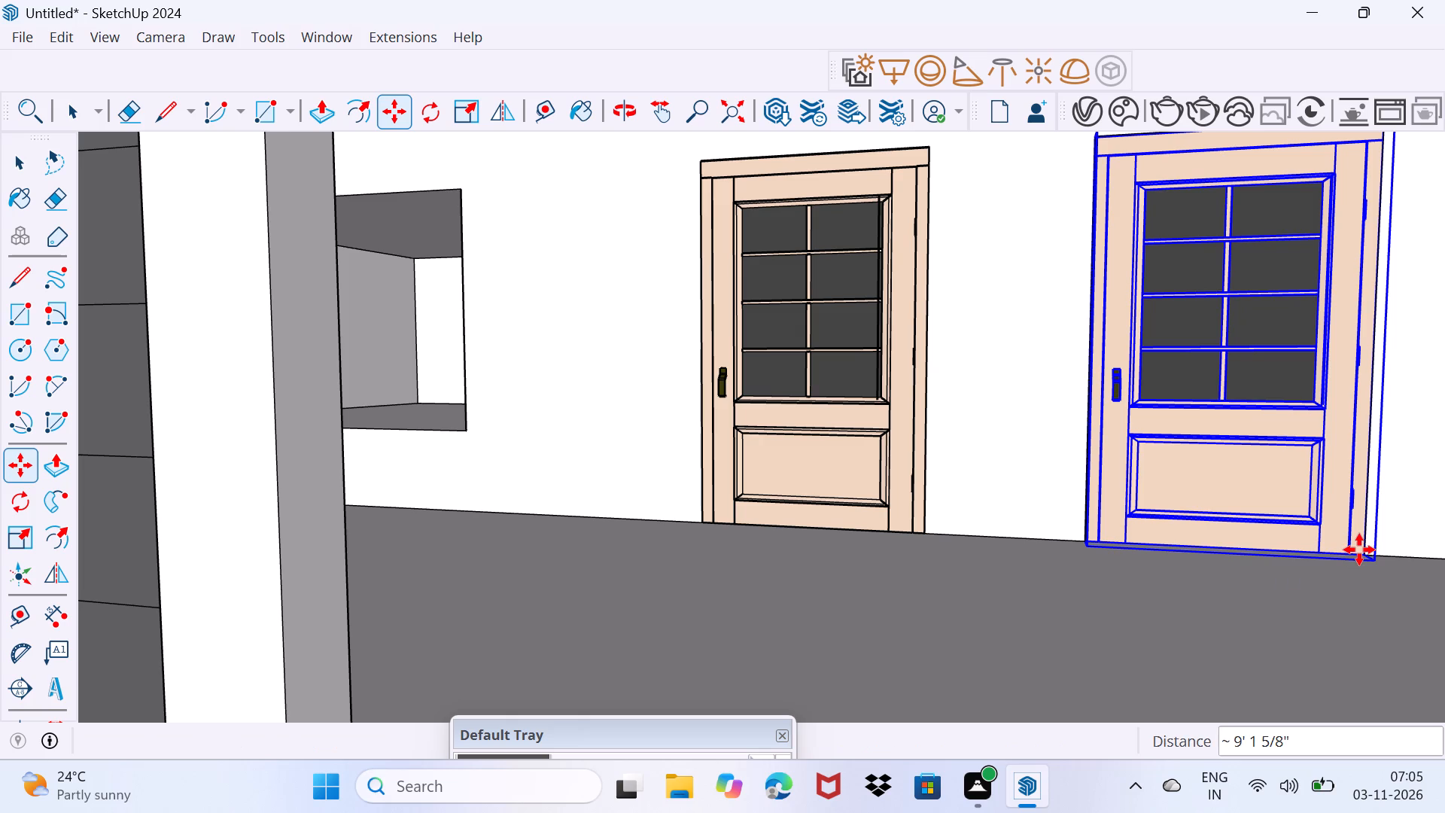
{"action": "key", "text": "space"}
{"action": "left_click_drag", "start_coordinate": [1230, 599], "coordinate": [1286, 534]}
Inspect the copied doors on all three floors across both wings of the facade.
{"action": "scroll", "coordinate": [1118, 502], "scroll_direction": "down", "scroll_amount": 9}
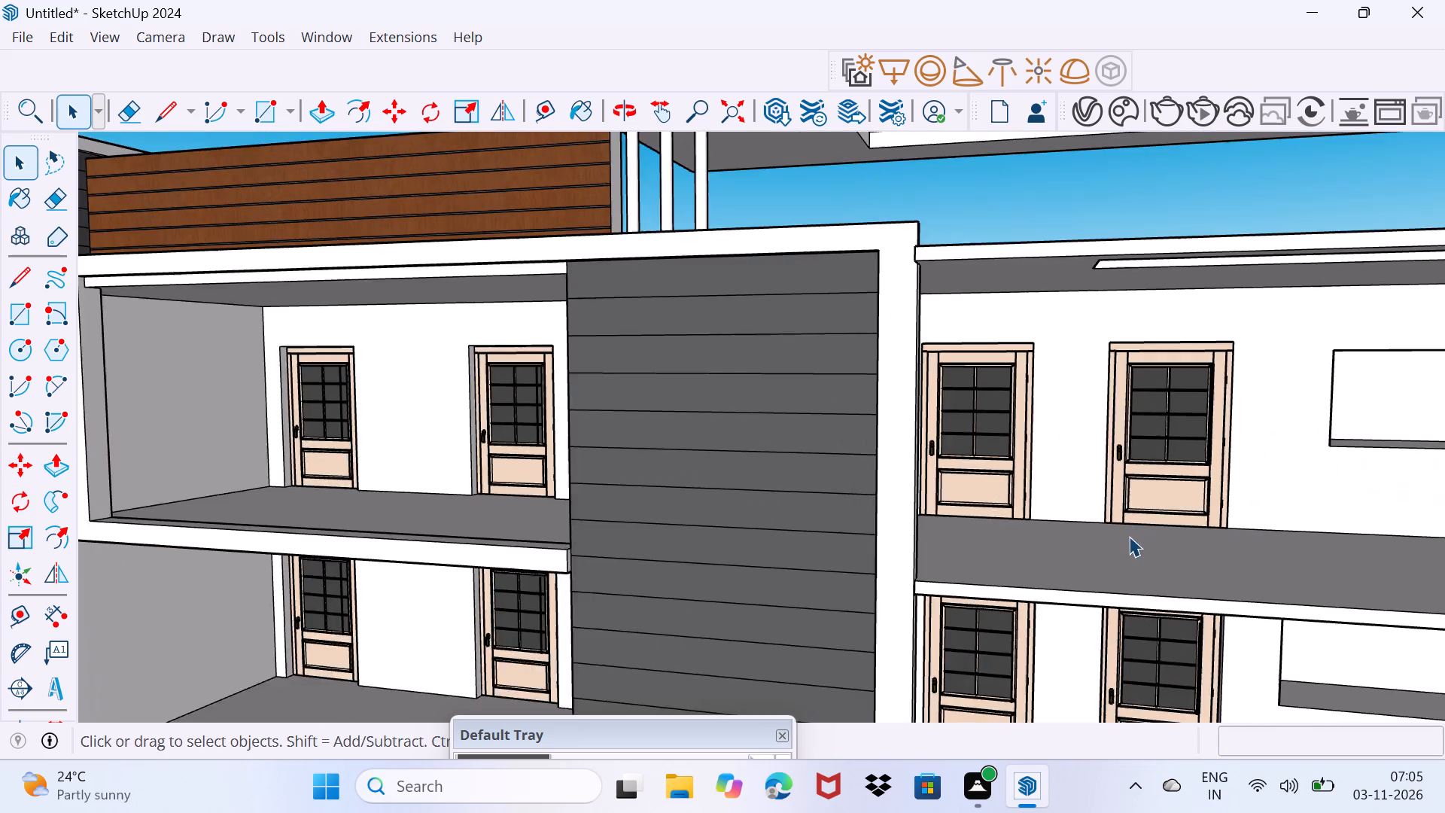
{"action": "scroll", "coordinate": [1127, 537], "scroll_direction": "down", "scroll_amount": 3}
{"action": "middle_click_drag", "start_coordinate": [1023, 634], "coordinate": [1126, 655]}
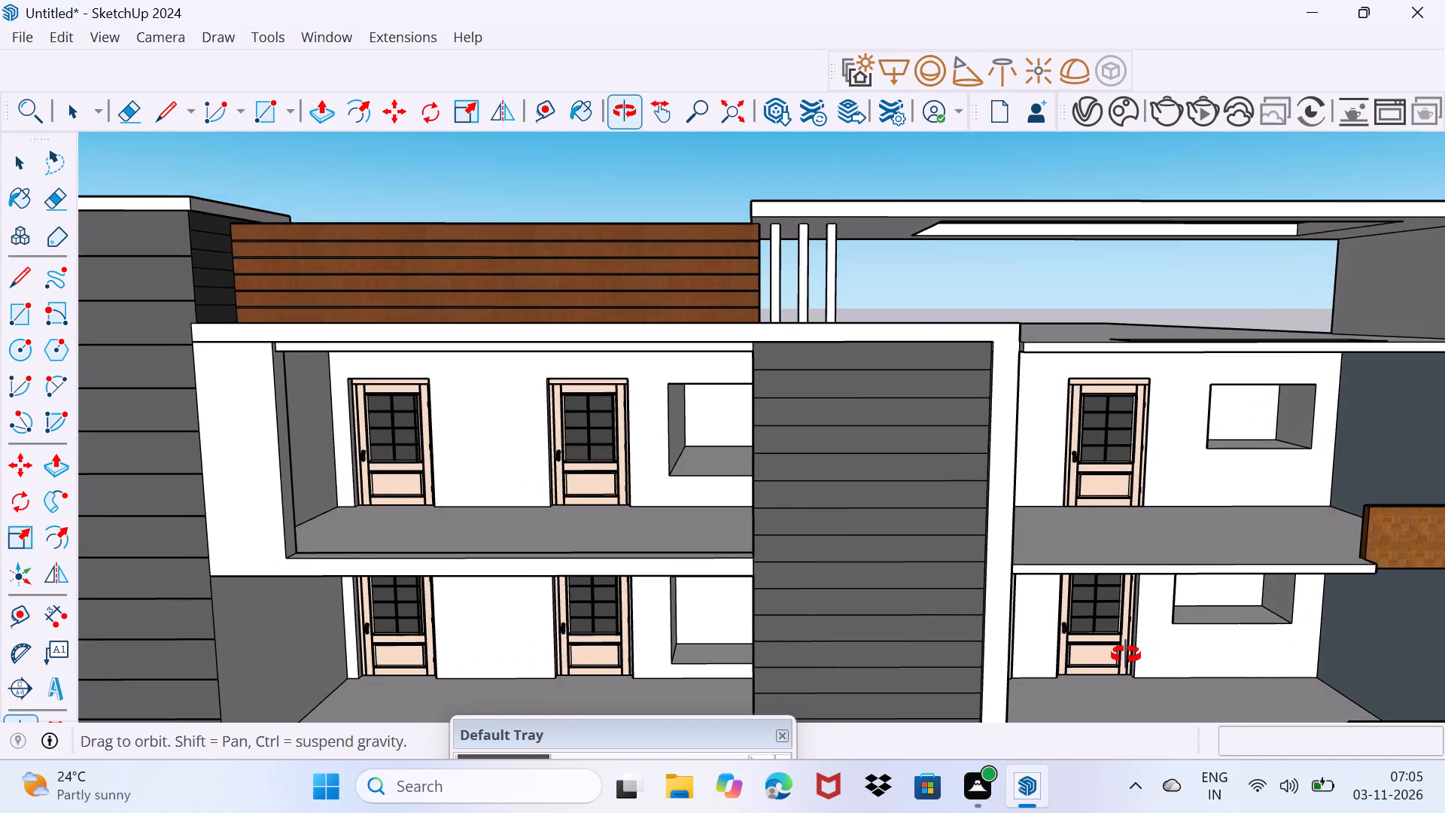
{"action": "middle_click_drag", "start_coordinate": [1126, 655], "coordinate": [1108, 303]}
{"action": "middle_click_drag", "start_coordinate": [1094, 348], "coordinate": [1109, 501]}
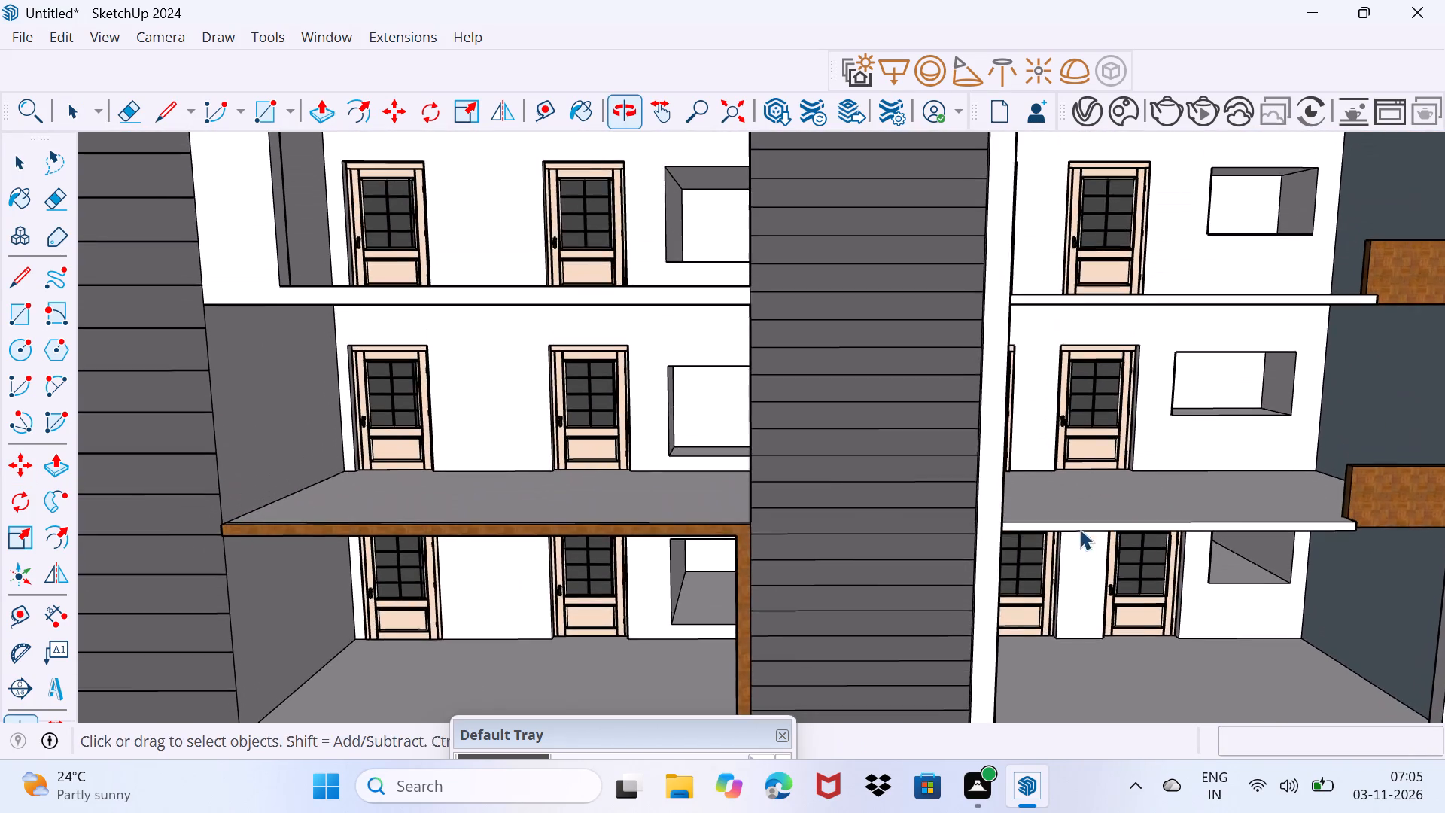
{"action": "middle_click_drag", "start_coordinate": [1075, 530], "coordinate": [1179, 491]}
{"action": "middle_click_drag", "start_coordinate": [908, 554], "coordinate": [959, 627]}
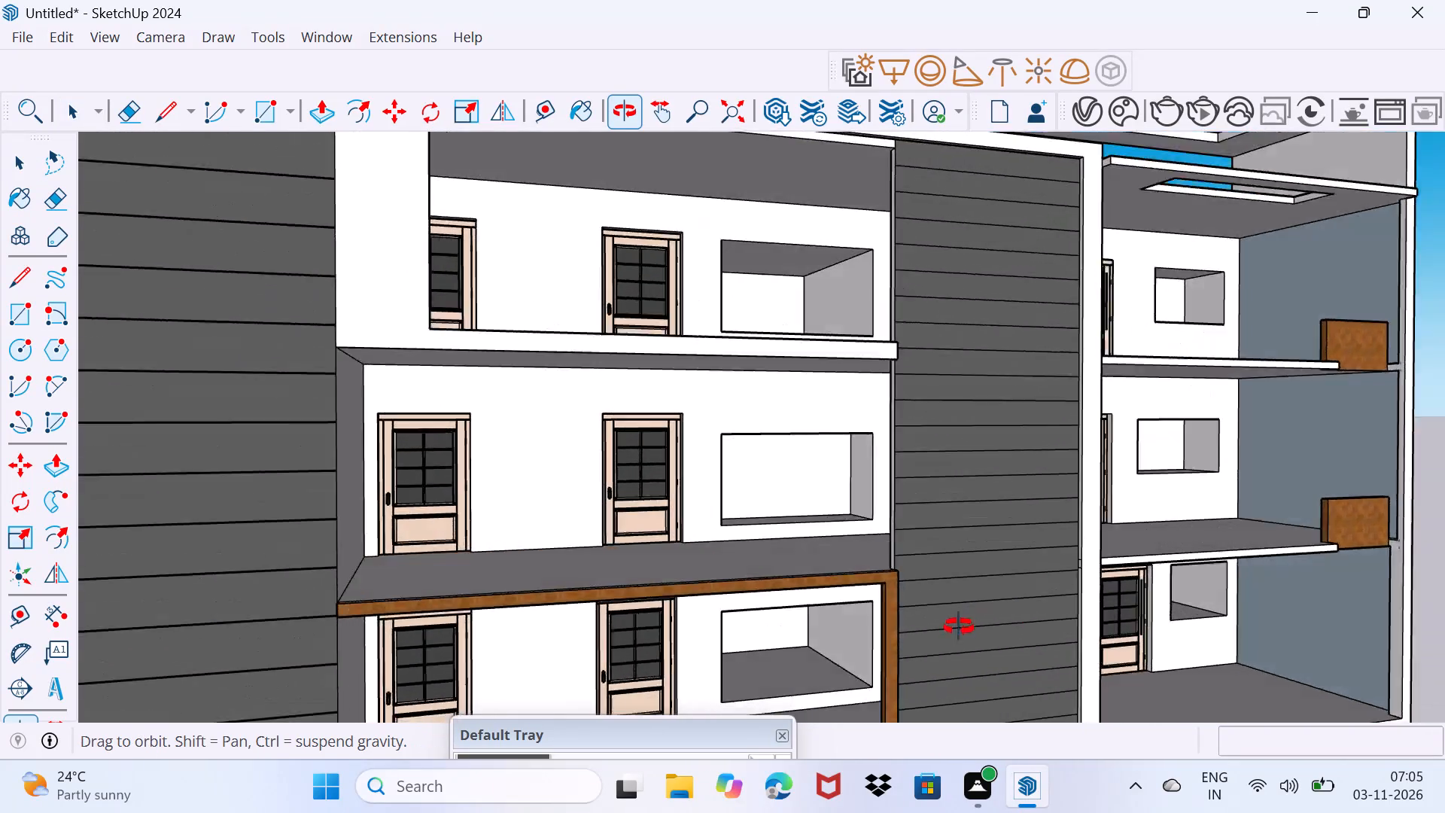
{"action": "middle_click_drag", "start_coordinate": [959, 627], "coordinate": [911, 503]}
{"action": "scroll", "coordinate": [917, 498], "scroll_direction": "down", "scroll_amount": 3}
{"action": "middle_click_drag", "start_coordinate": [922, 502], "coordinate": [902, 585], "text": "shift"}
{"action": "middle_click_drag", "start_coordinate": [831, 485], "coordinate": [887, 438]}
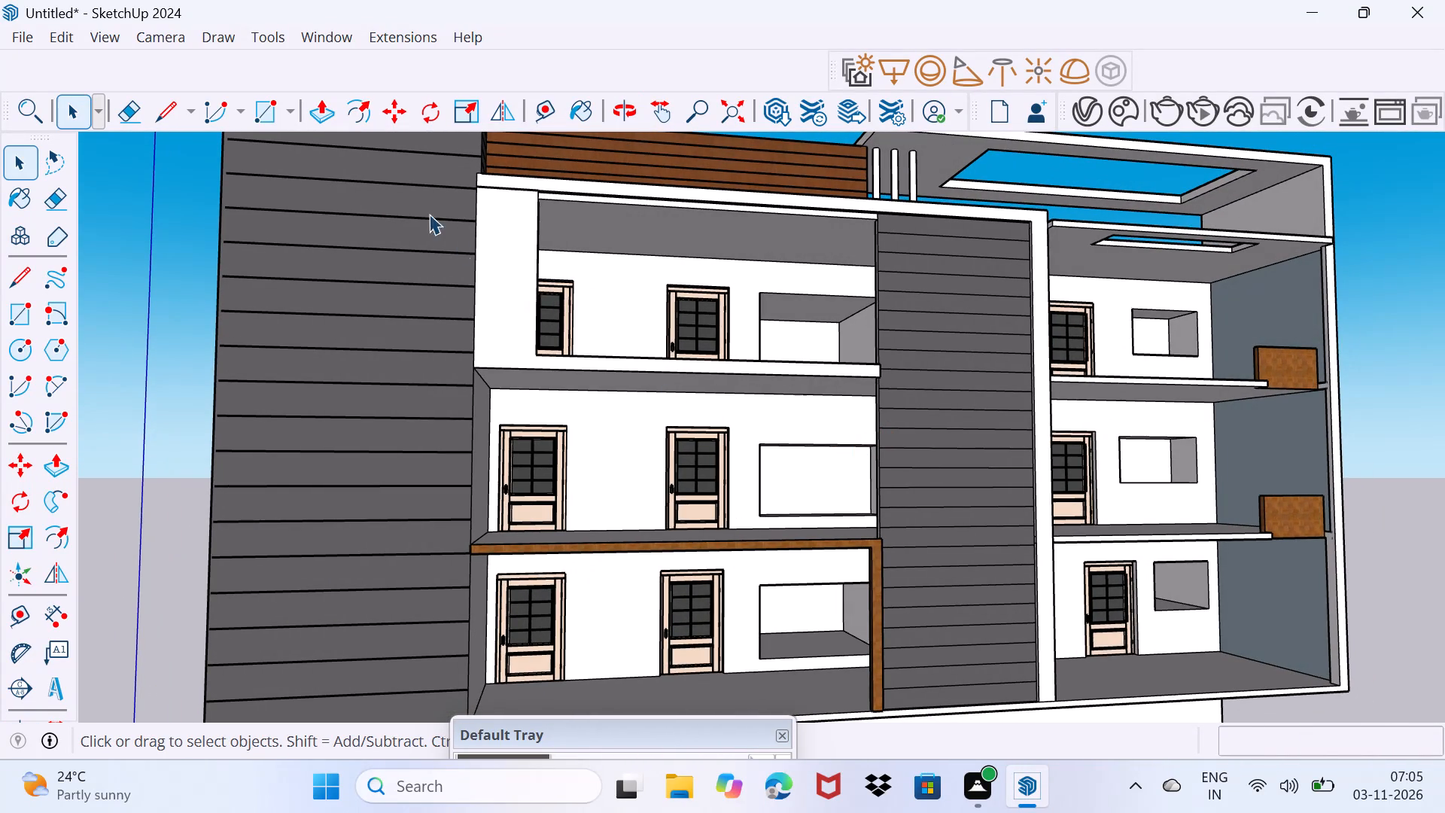
Import the PENTEK Slimmest Steel Sliding Door/Window model from Downloads and place it at the top-floor window opening beside the dark central cladding.
{"action": "left_click", "coordinate": [325, 38]}
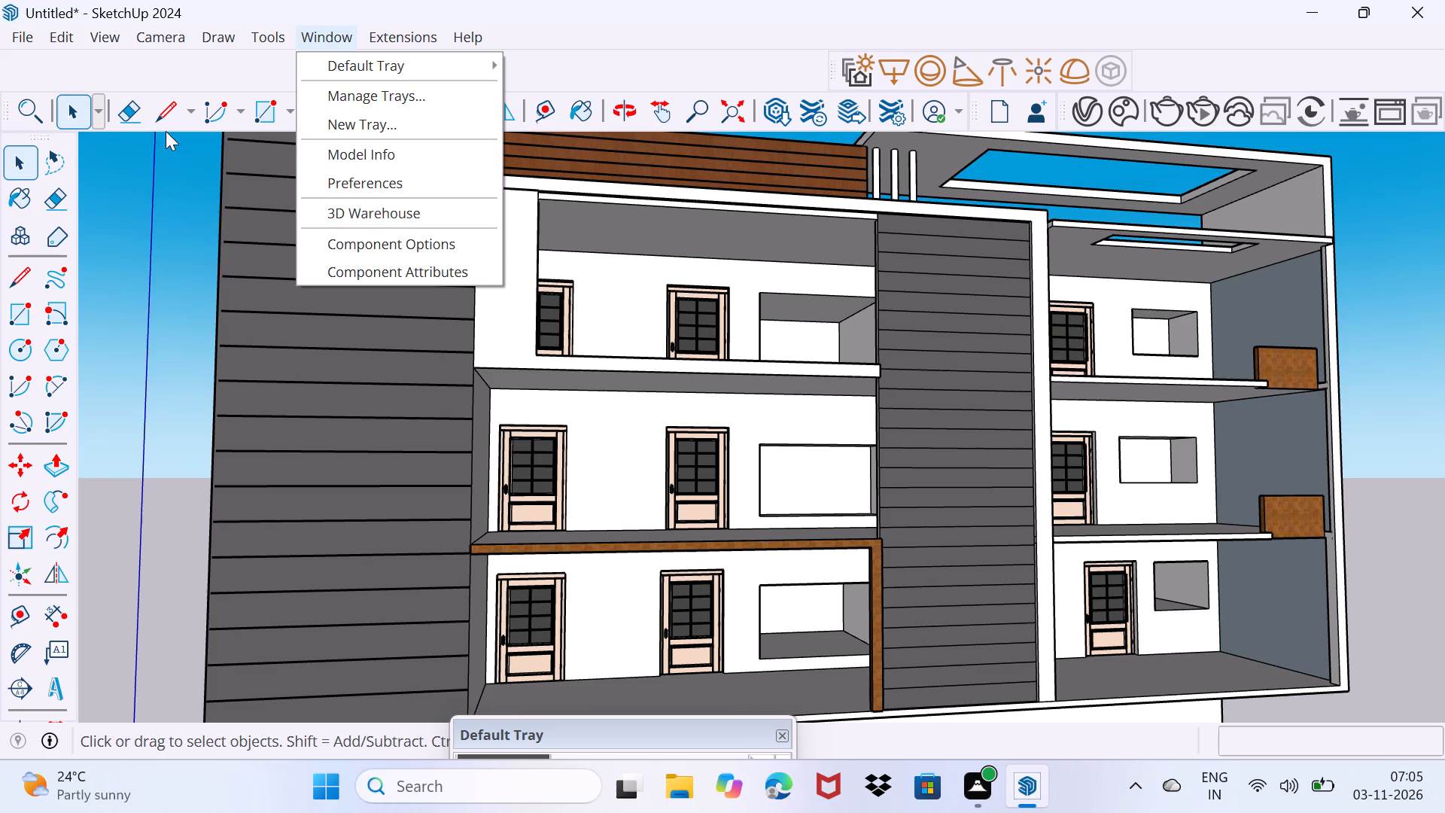
{"action": "left_click", "coordinate": [23, 32]}
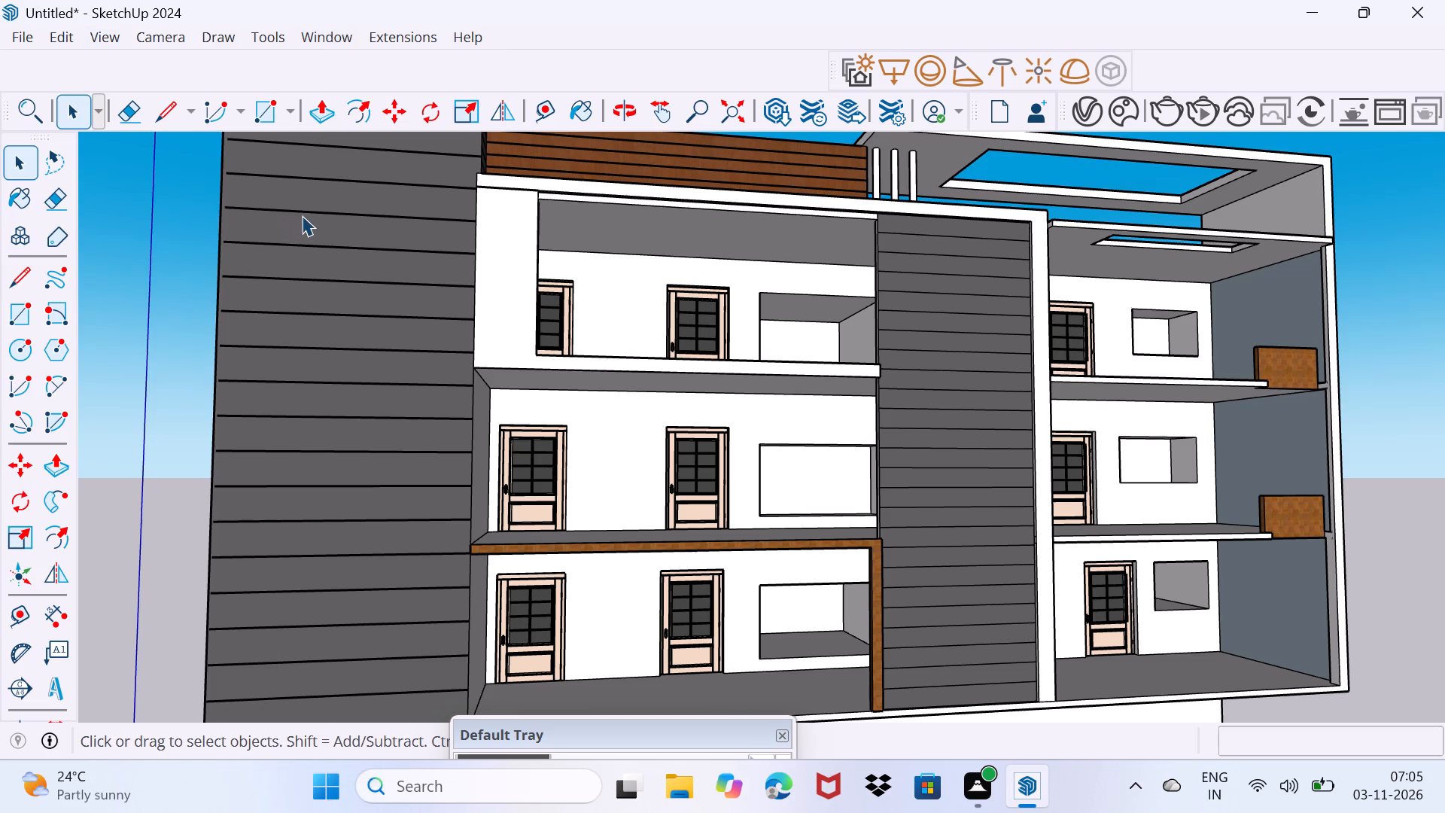
{"action": "left_click", "coordinate": [33, 42]}
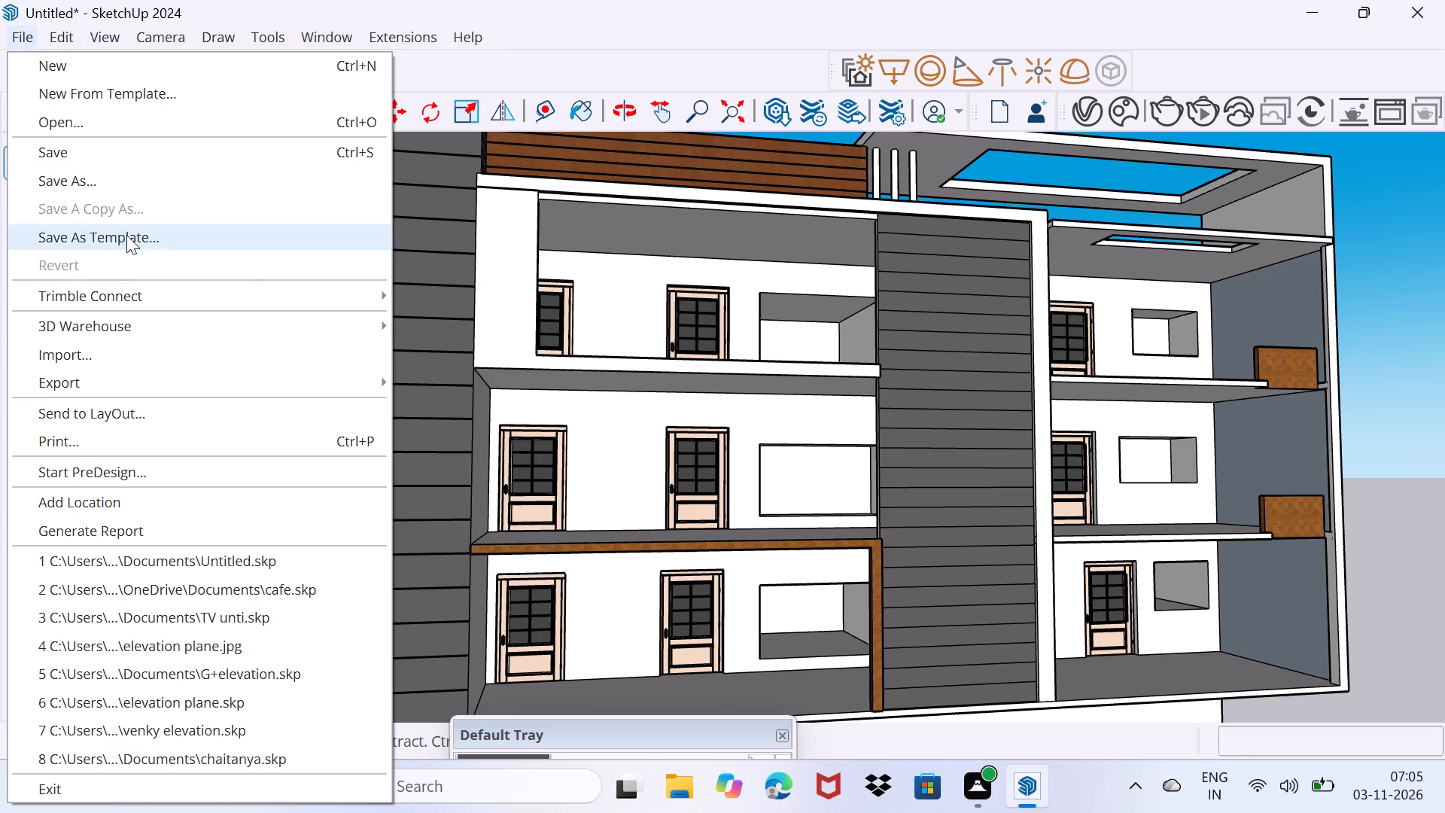
{"action": "left_click", "coordinate": [110, 367]}
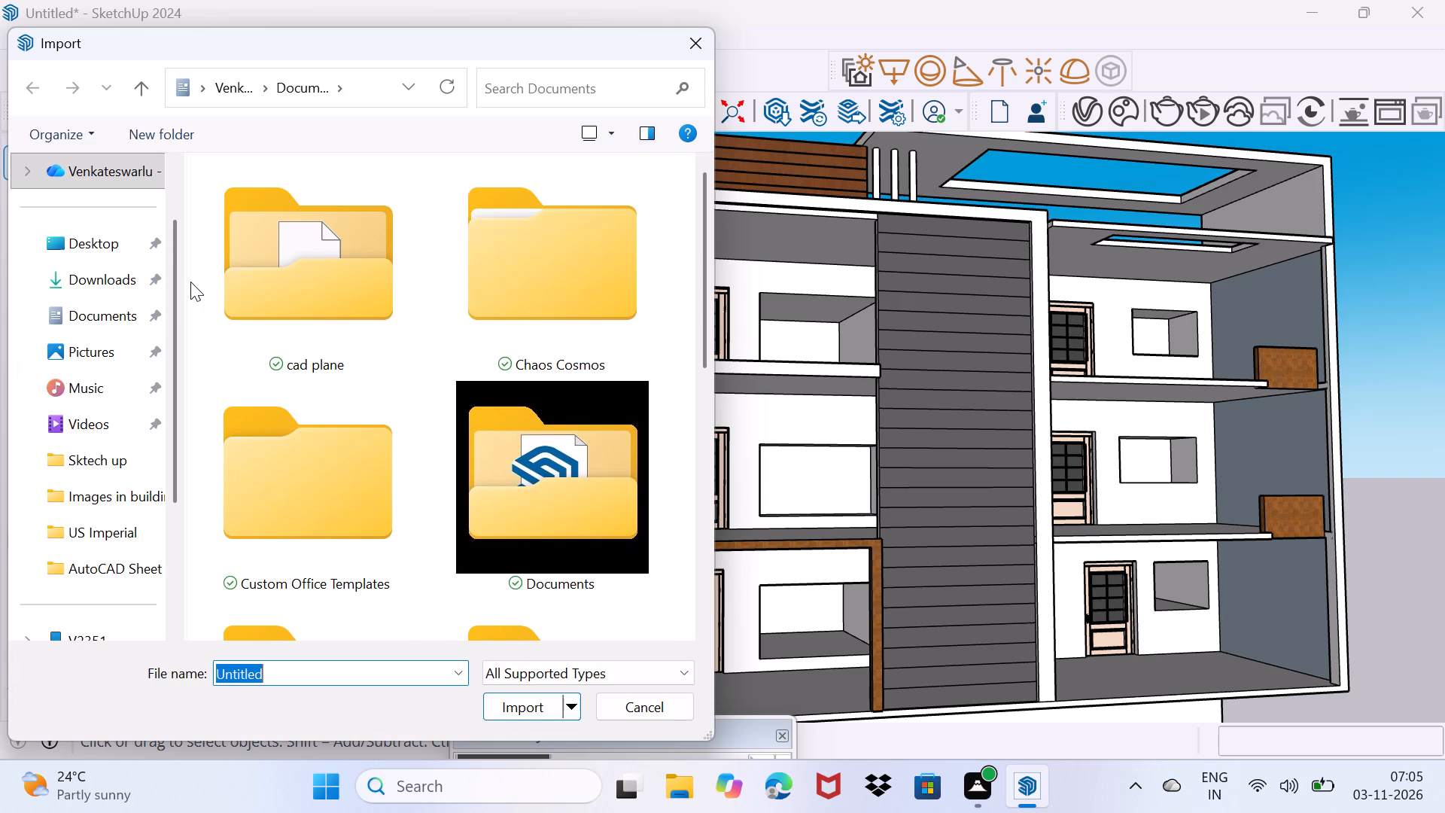
{"action": "scroll", "coordinate": [239, 345], "scroll_direction": "down", "scroll_amount": 4}
{"action": "scroll", "coordinate": [590, 308], "scroll_direction": "down", "scroll_amount": 4}
{"action": "scroll", "coordinate": [307, 438], "scroll_direction": "down", "scroll_amount": 3}
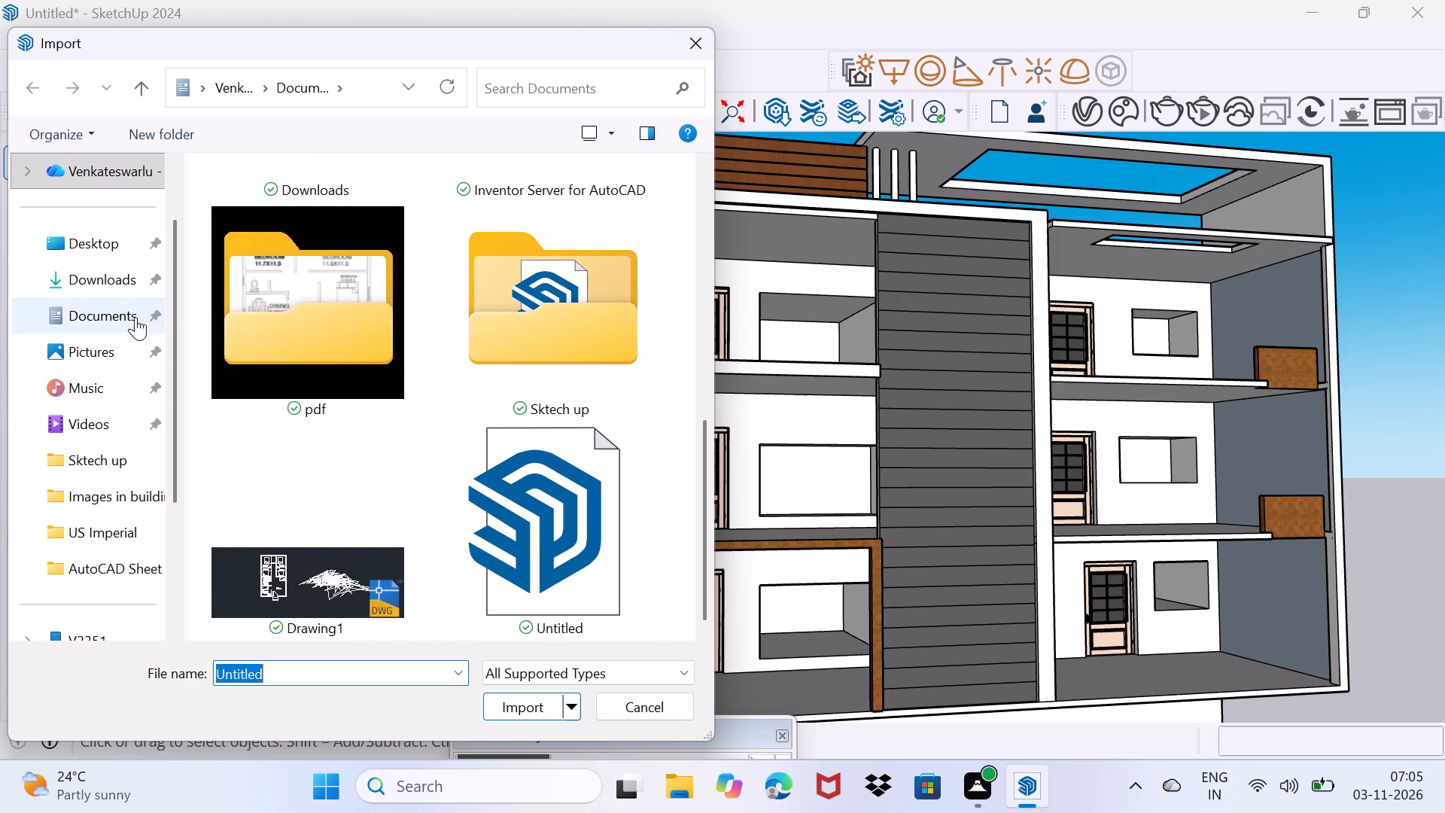
{"action": "left_click", "coordinate": [125, 282]}
{"action": "scroll", "coordinate": [537, 377], "scroll_direction": "down", "scroll_amount": 9}
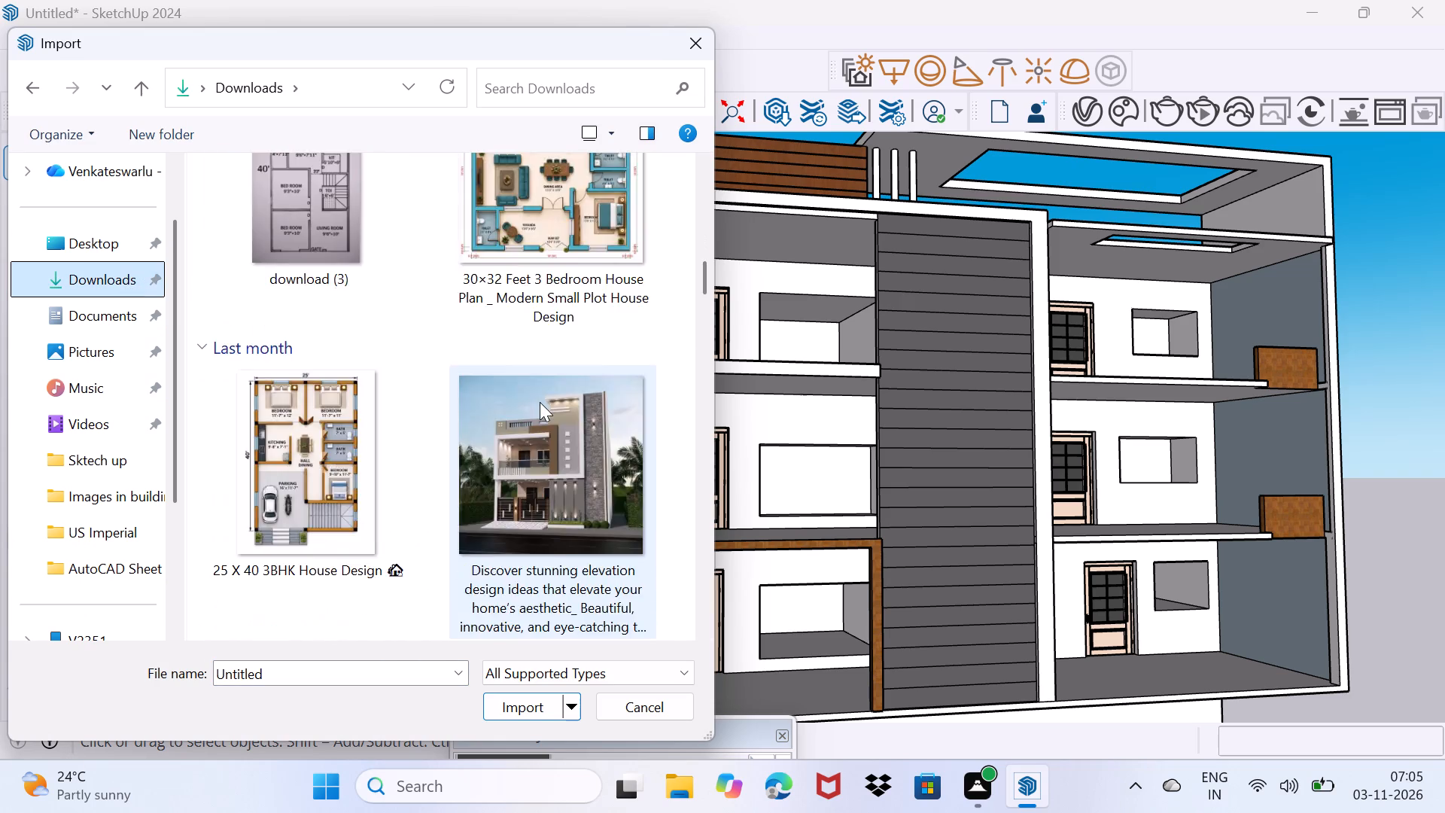
{"action": "scroll", "coordinate": [540, 411], "scroll_direction": "down", "scroll_amount": 17}
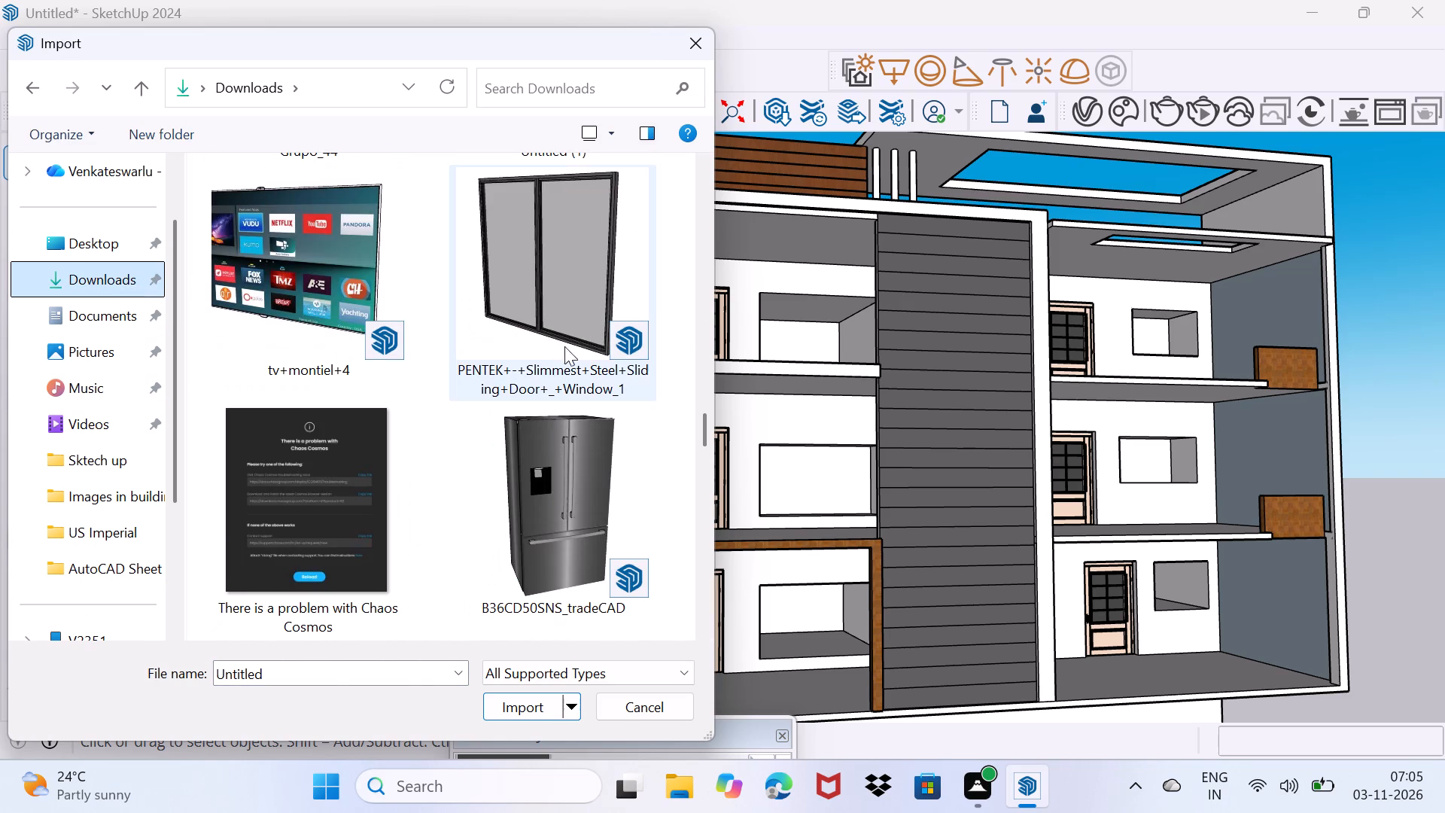
{"action": "left_click", "coordinate": [564, 337]}
{"action": "left_click", "coordinate": [532, 712]}
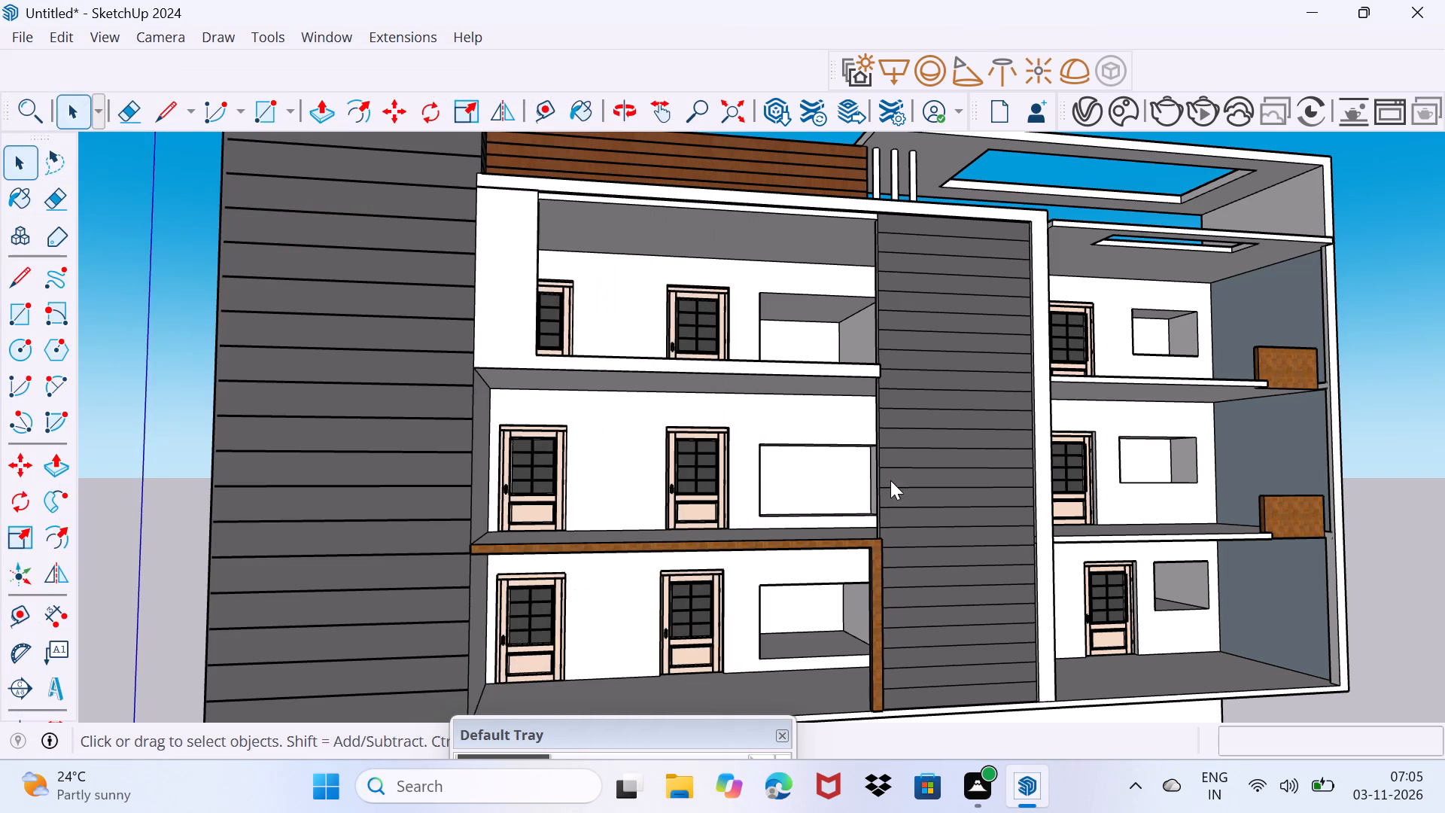
{"action": "scroll", "coordinate": [738, 347], "scroll_direction": "up", "scroll_amount": 11}
{"action": "middle_click_drag", "start_coordinate": [744, 361], "coordinate": [766, 465]}
{"action": "left_click", "coordinate": [815, 447]}
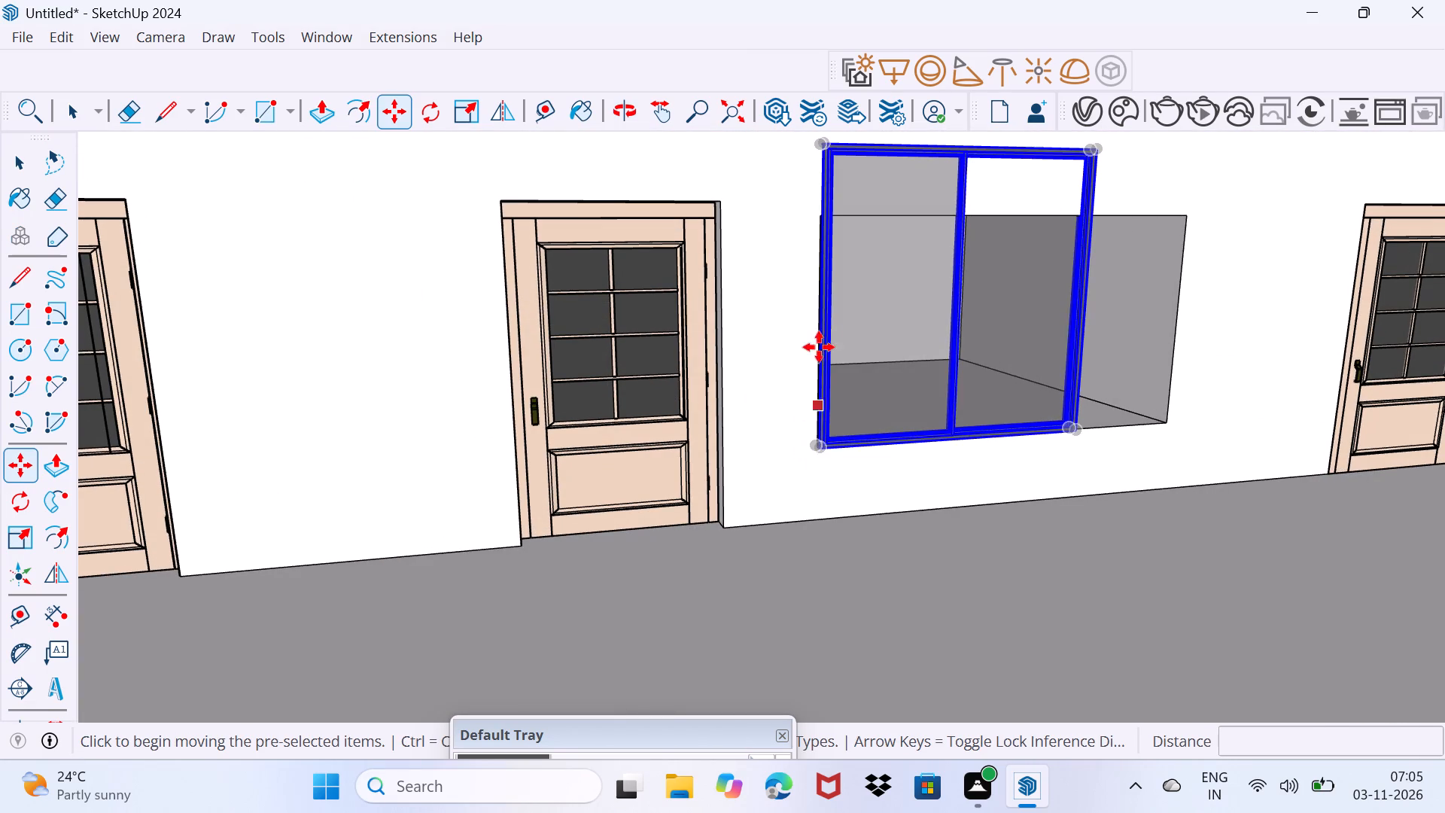
Scale the imported window to fit its opening, about 0.44 in depth, 0.81 in height and 1.42 in width, then deselect it.
{"action": "key", "text": "s"}
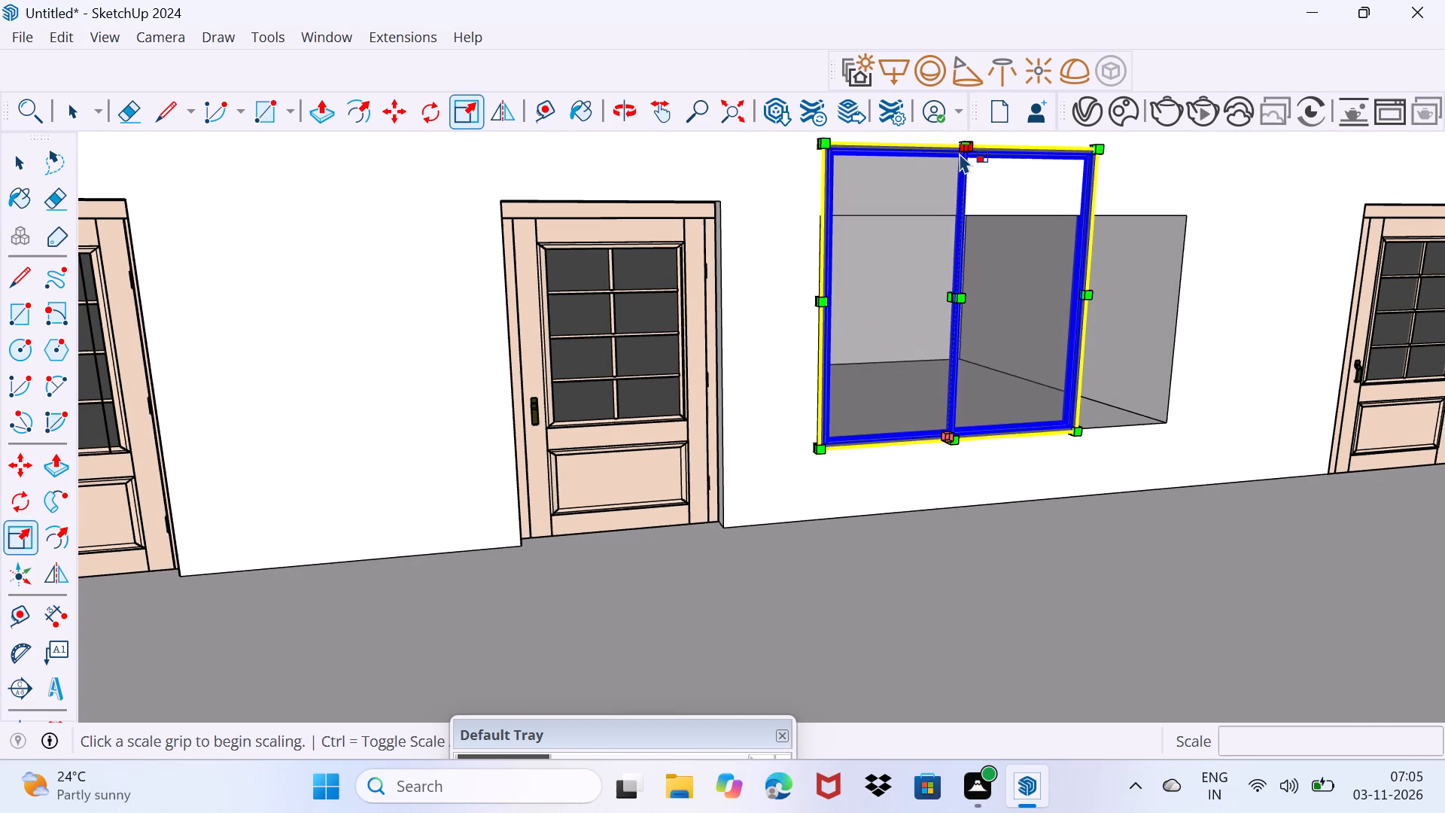
{"action": "left_click", "coordinate": [960, 153]}
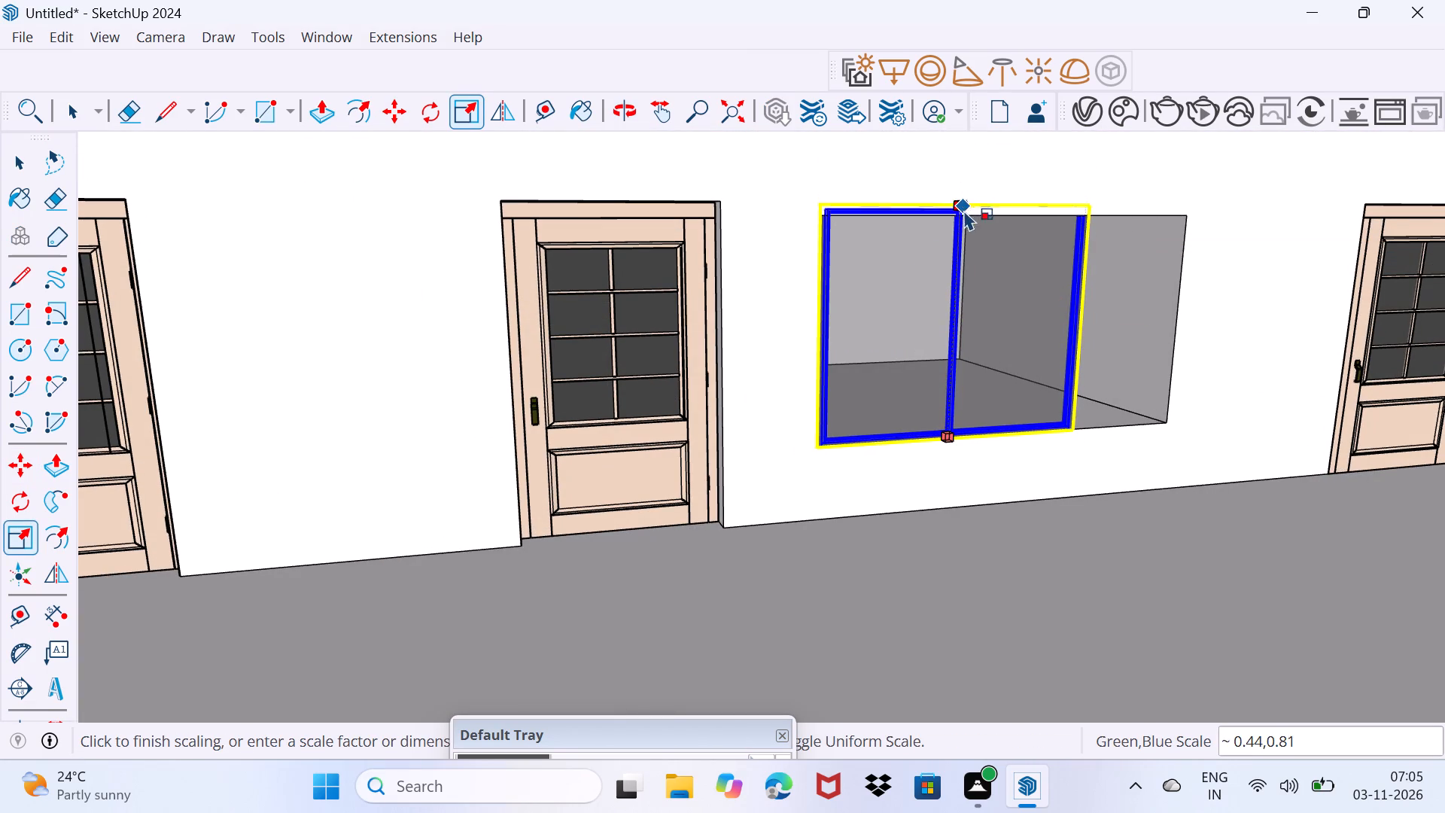
{"action": "left_click", "coordinate": [965, 215]}
{"action": "scroll", "coordinate": [1051, 338], "scroll_direction": "up", "scroll_amount": 9}
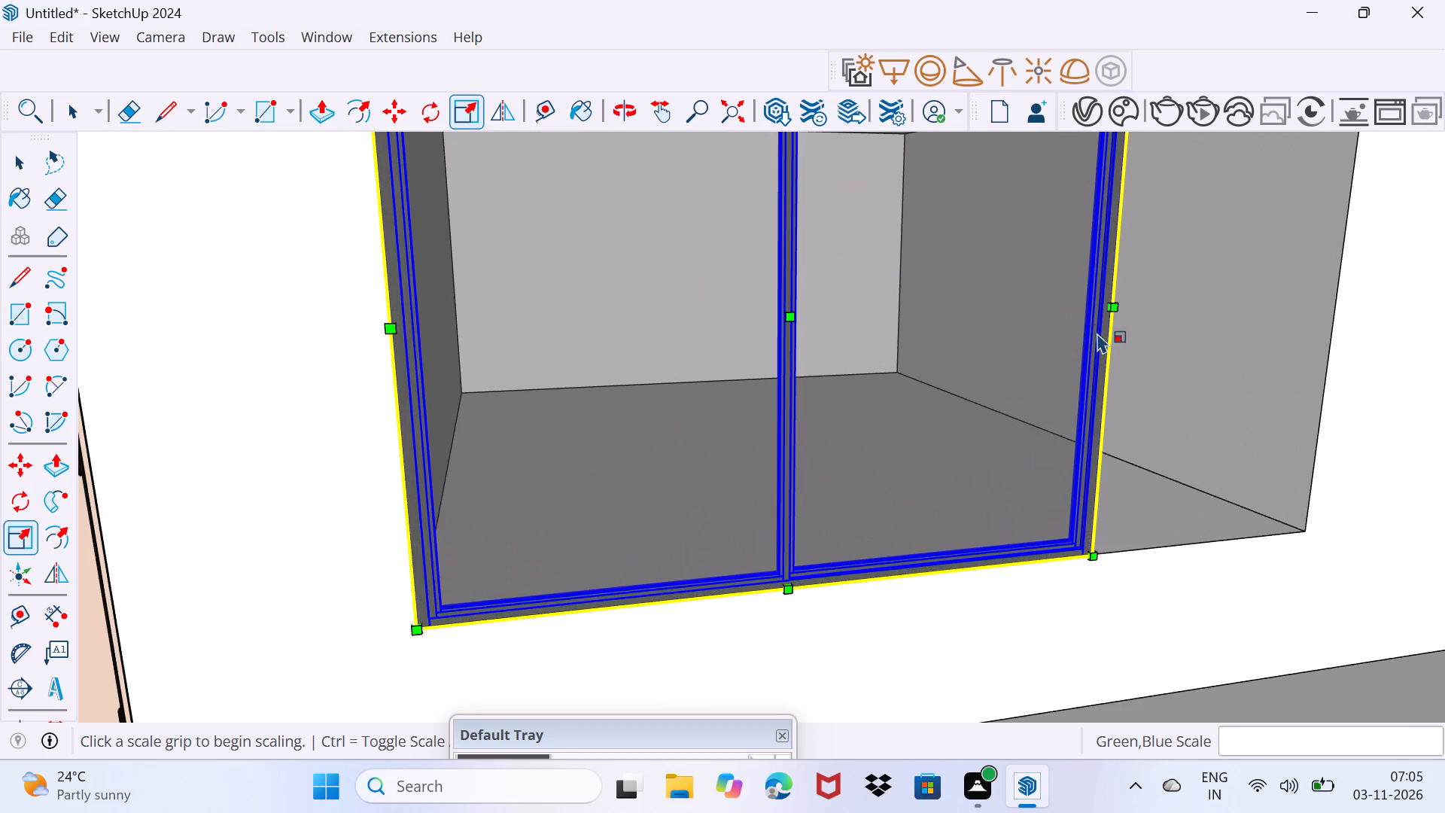
{"action": "middle_click_drag", "start_coordinate": [1097, 333], "coordinate": [748, 374]}
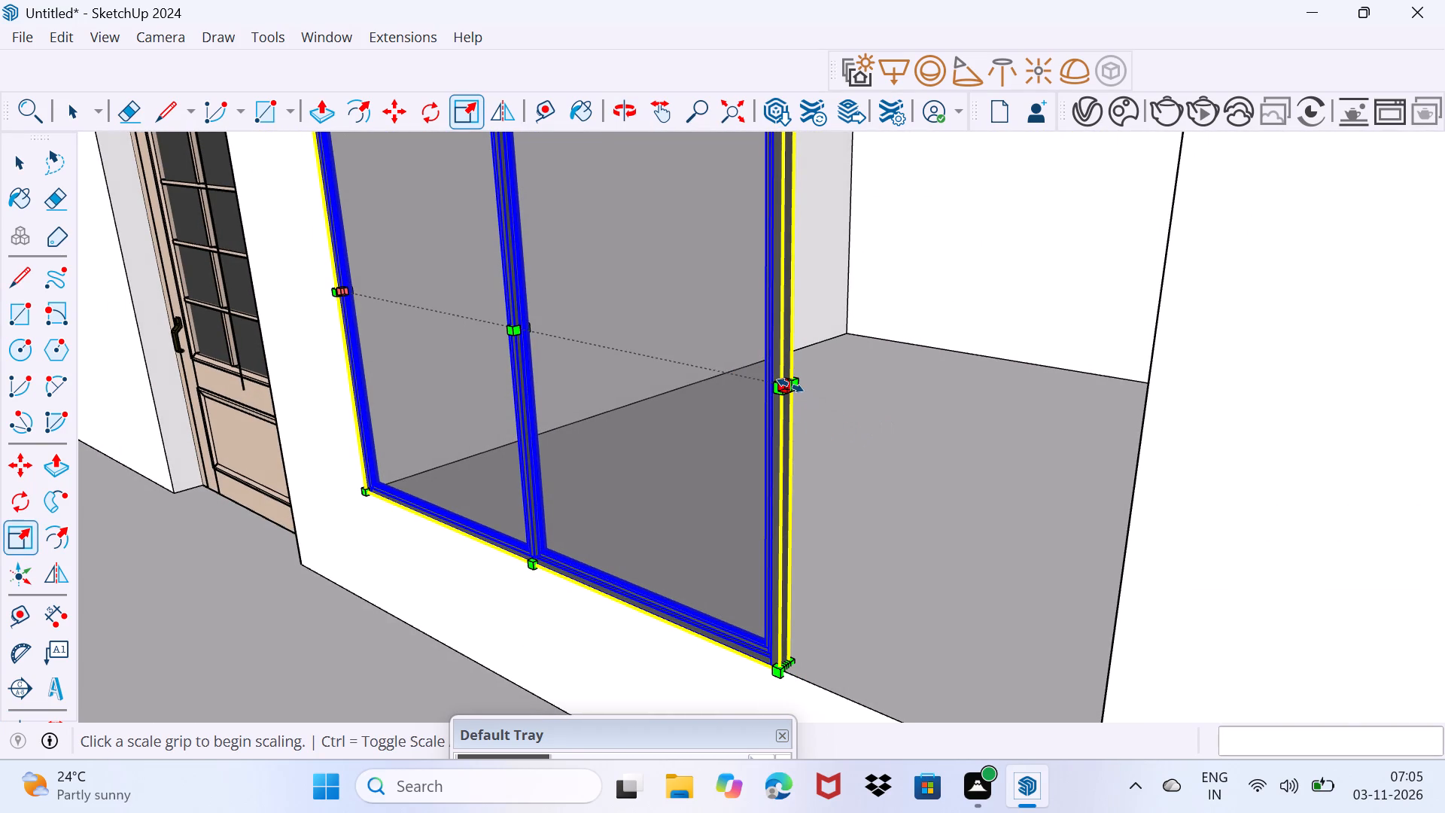
{"action": "left_click", "coordinate": [790, 385]}
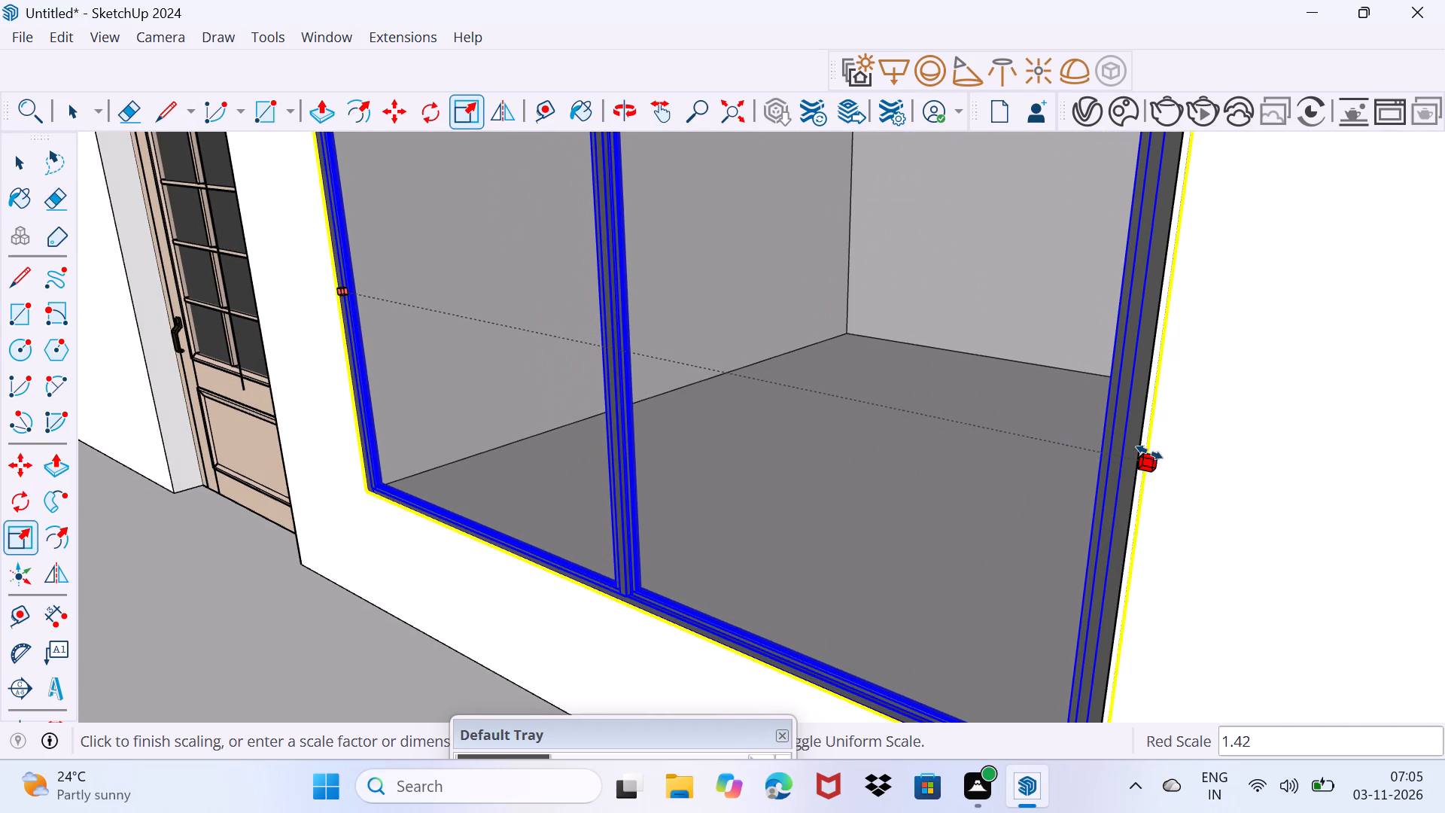
{"action": "left_click", "coordinate": [1143, 453]}
{"action": "scroll", "coordinate": [854, 410], "scroll_direction": "down", "scroll_amount": 8}
{"action": "middle_click_drag", "start_coordinate": [746, 450], "coordinate": [933, 387]}
{"action": "left_click", "coordinate": [731, 118]}
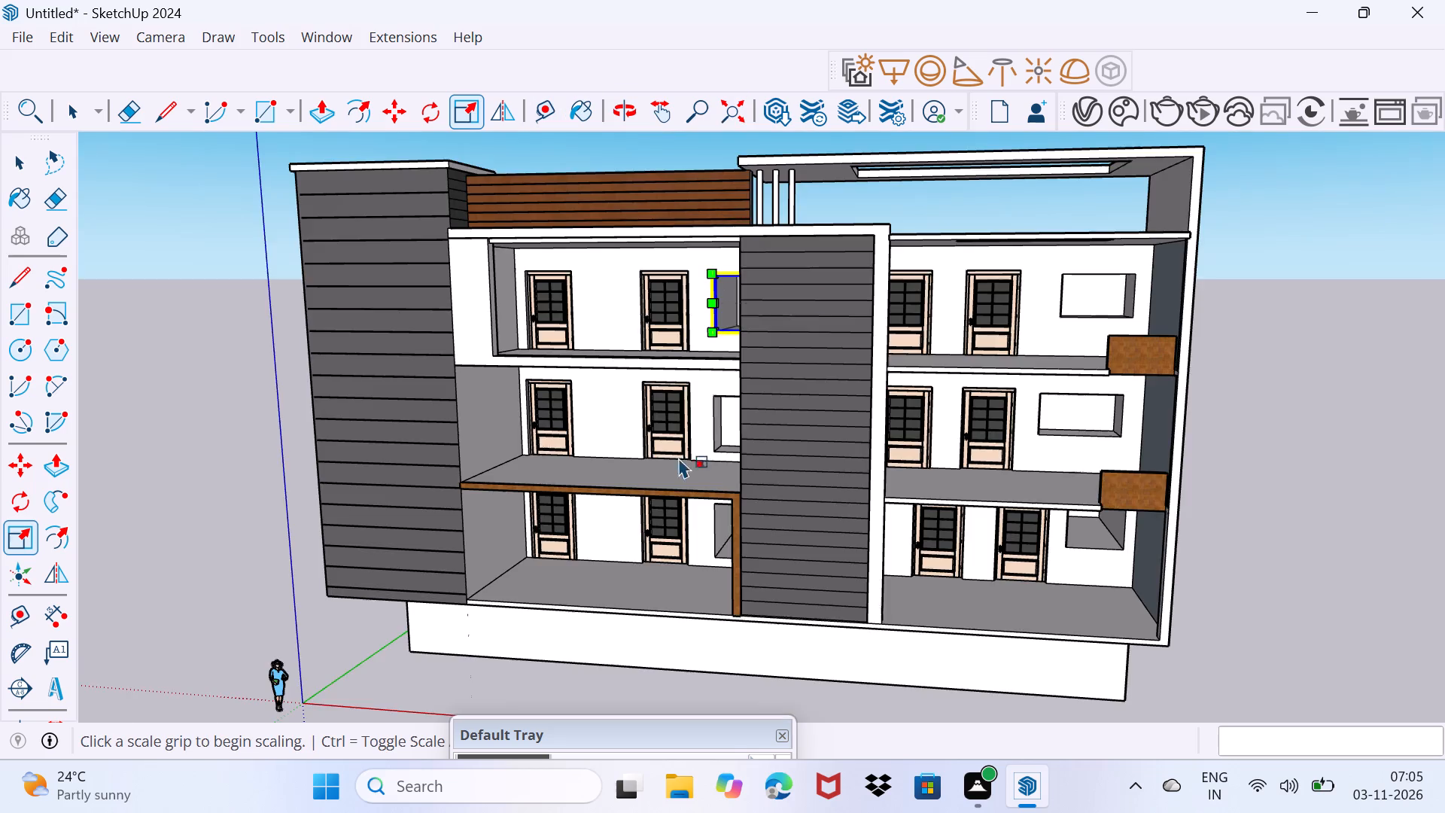
{"action": "scroll", "coordinate": [640, 420], "scroll_direction": "up", "scroll_amount": 4}
{"action": "key", "text": "space"}
{"action": "left_click_drag", "start_coordinate": [646, 378], "coordinate": [699, 311]}
Copy the fitted top-floor window about 13' 9" down to the window opening on the middle floor.
{"action": "scroll", "coordinate": [706, 279], "scroll_direction": "up", "scroll_amount": 1}
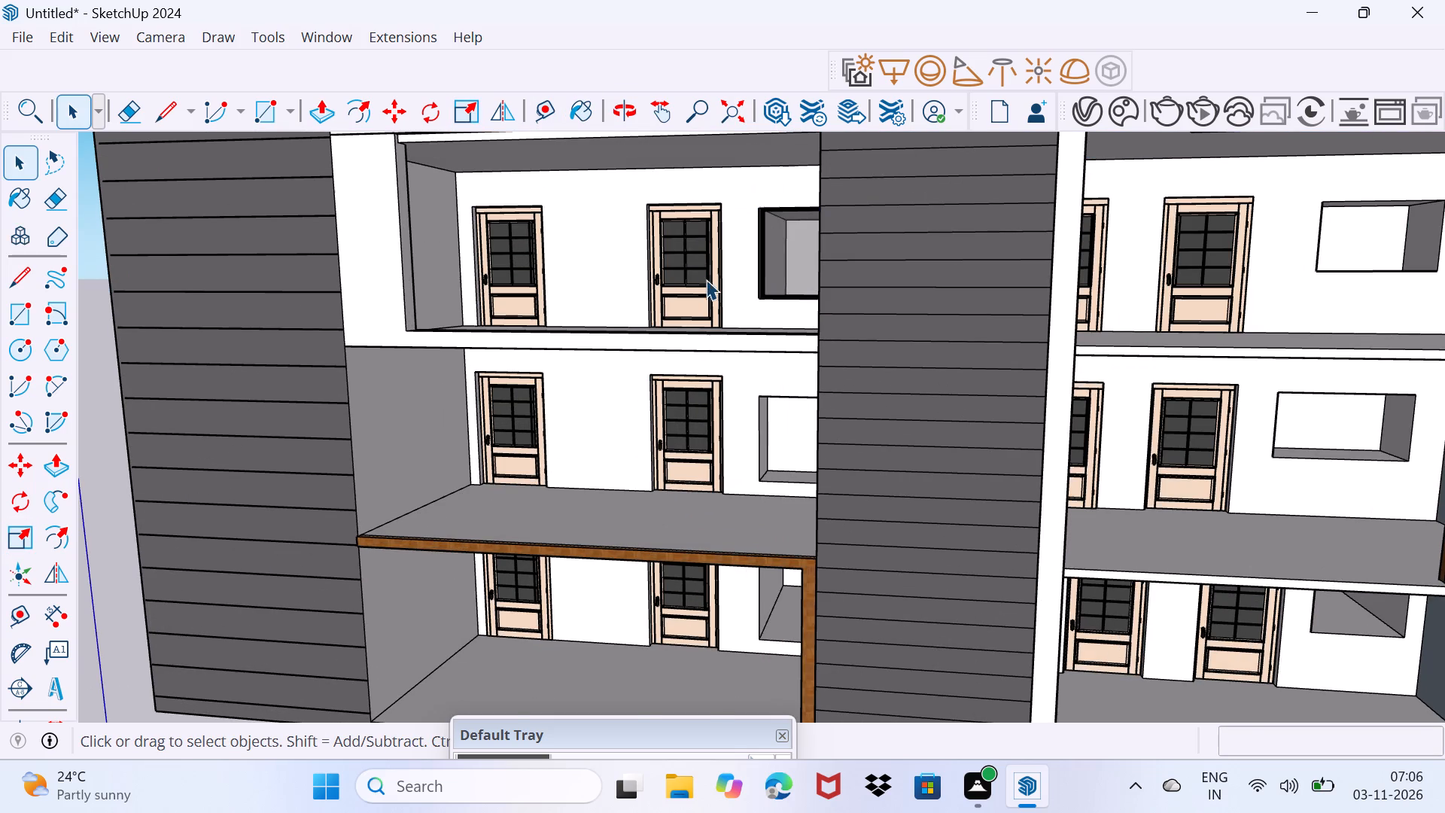
{"action": "scroll", "coordinate": [706, 279], "scroll_direction": "up", "scroll_amount": 2}
{"action": "middle_click_drag", "start_coordinate": [753, 321], "coordinate": [887, 334]}
{"action": "scroll", "coordinate": [948, 273], "scroll_direction": "up", "scroll_amount": 2}
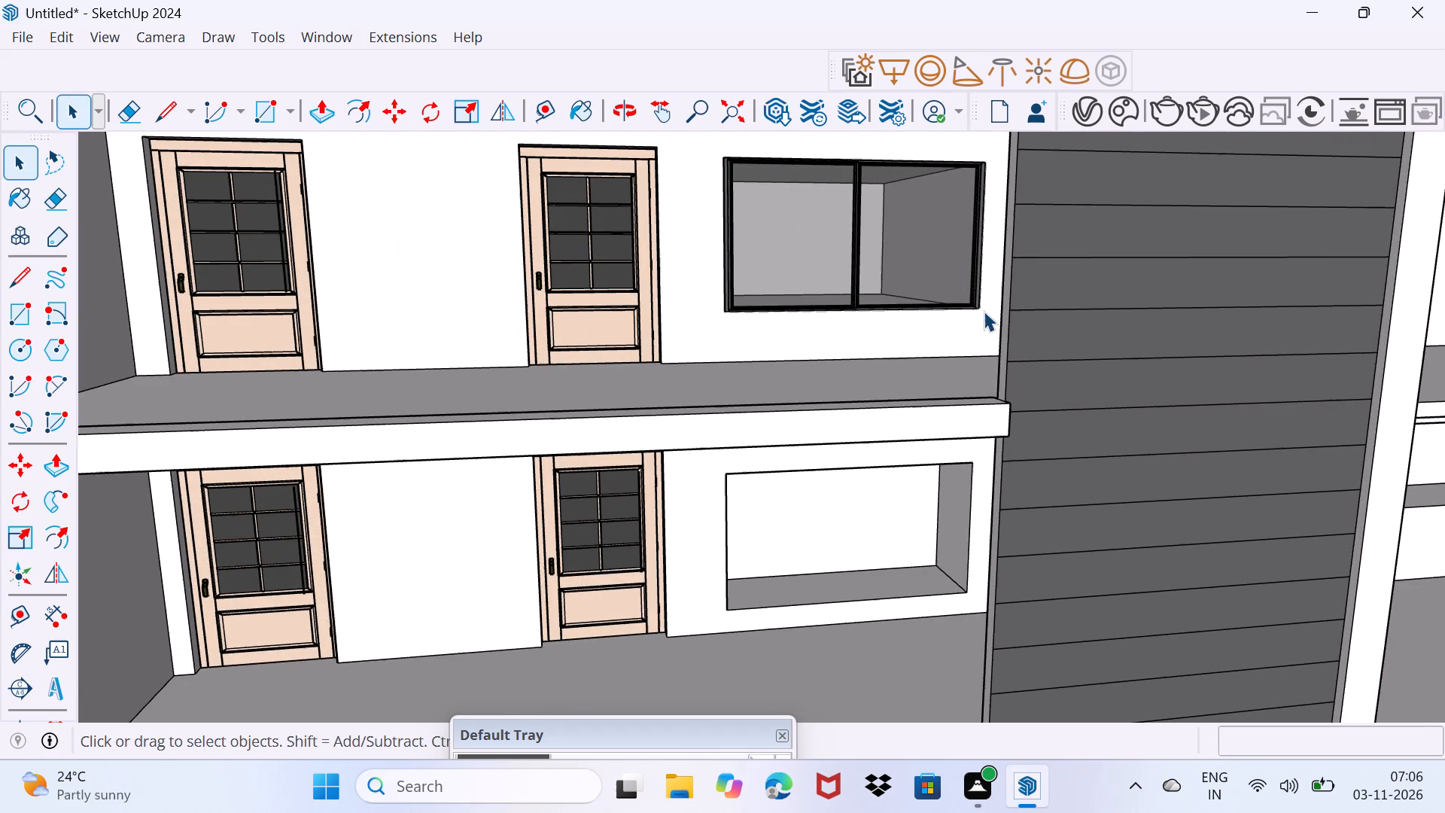
{"action": "left_click", "coordinate": [974, 305]}
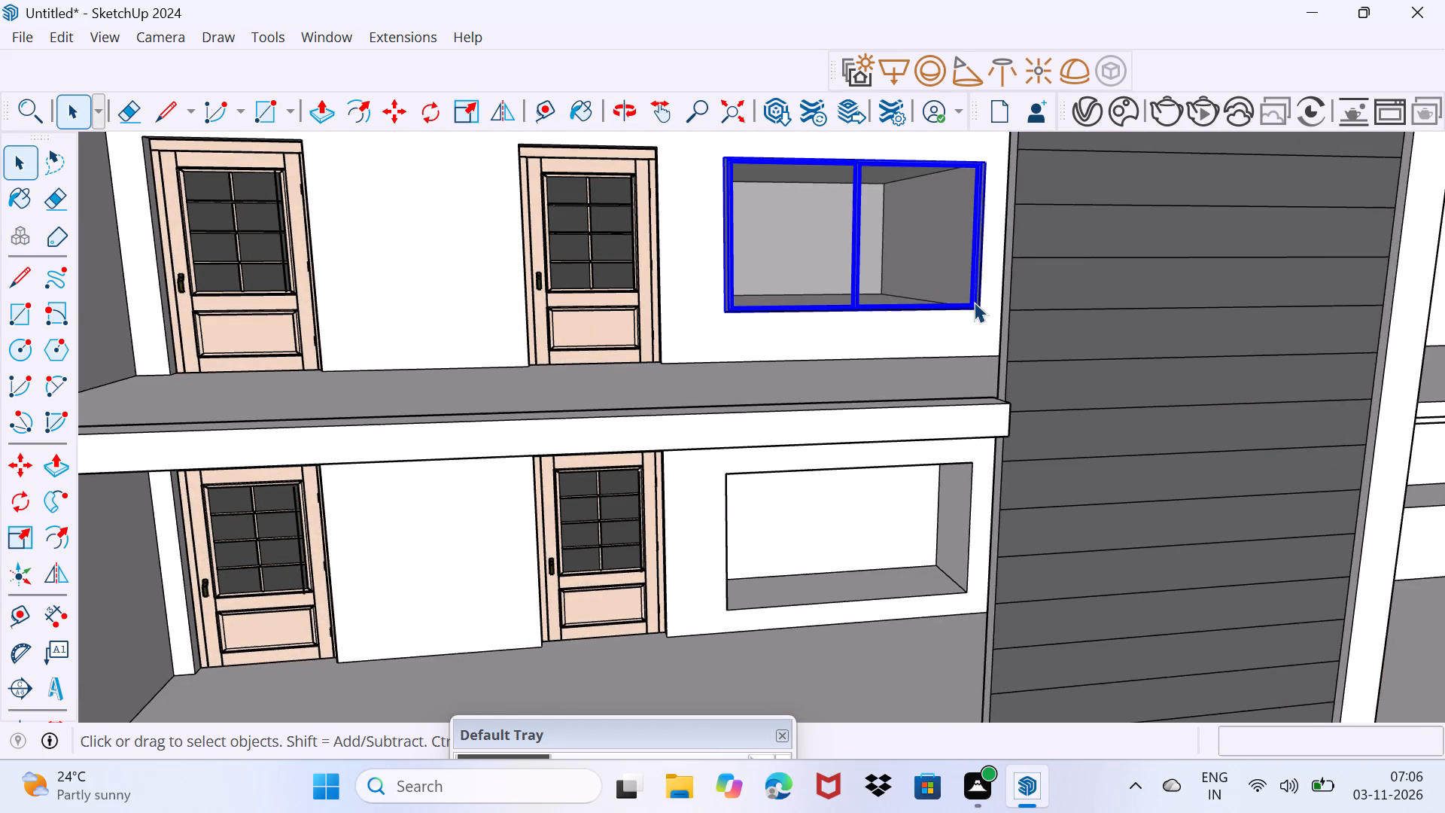
{"action": "key", "text": "m"}
{"action": "left_click", "coordinate": [975, 308]}
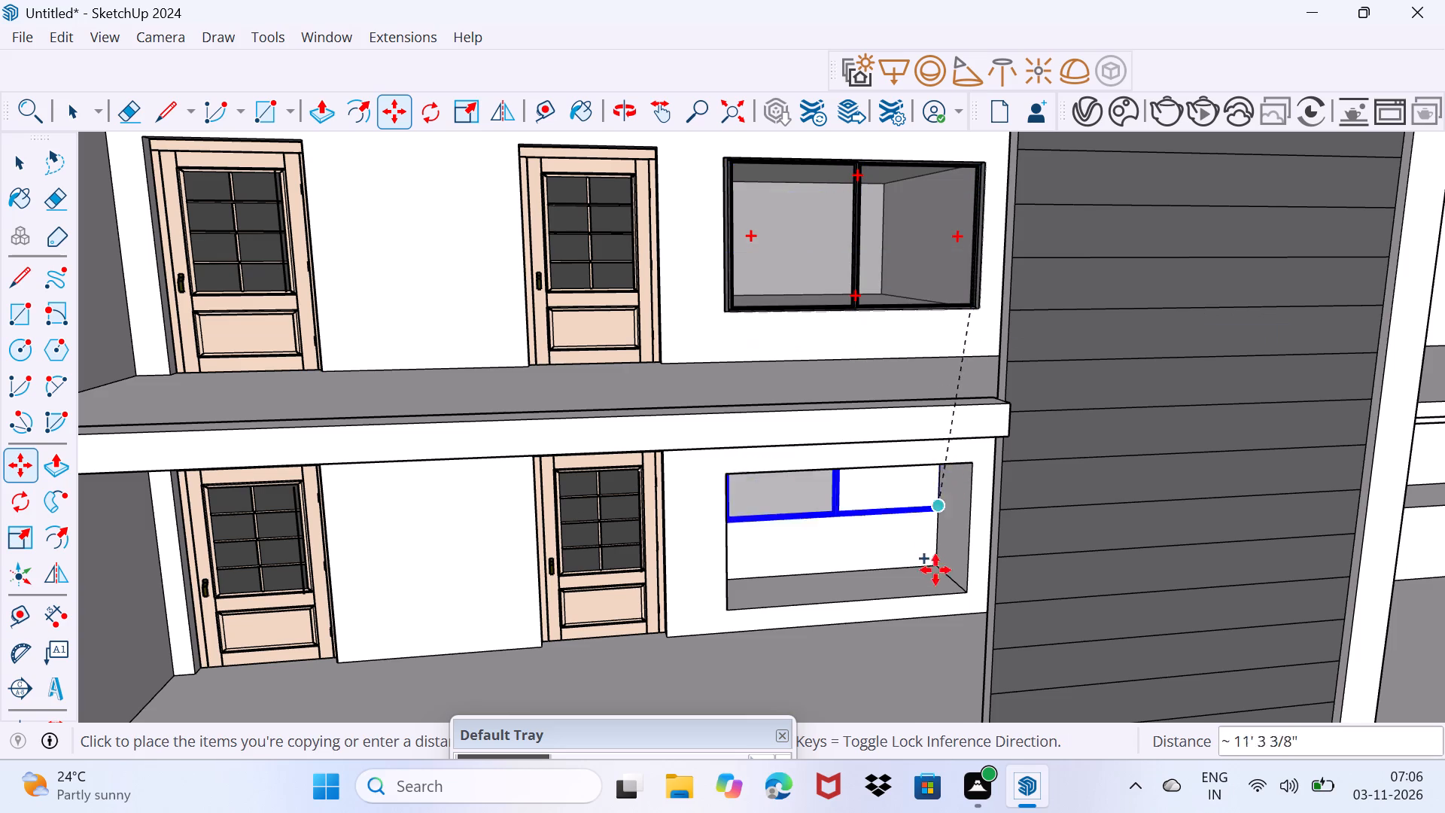
{"action": "middle_click_drag", "start_coordinate": [931, 610], "coordinate": [966, 517], "text": "shift"}
{"action": "scroll", "coordinate": [968, 513], "scroll_direction": "up", "scroll_amount": 9}
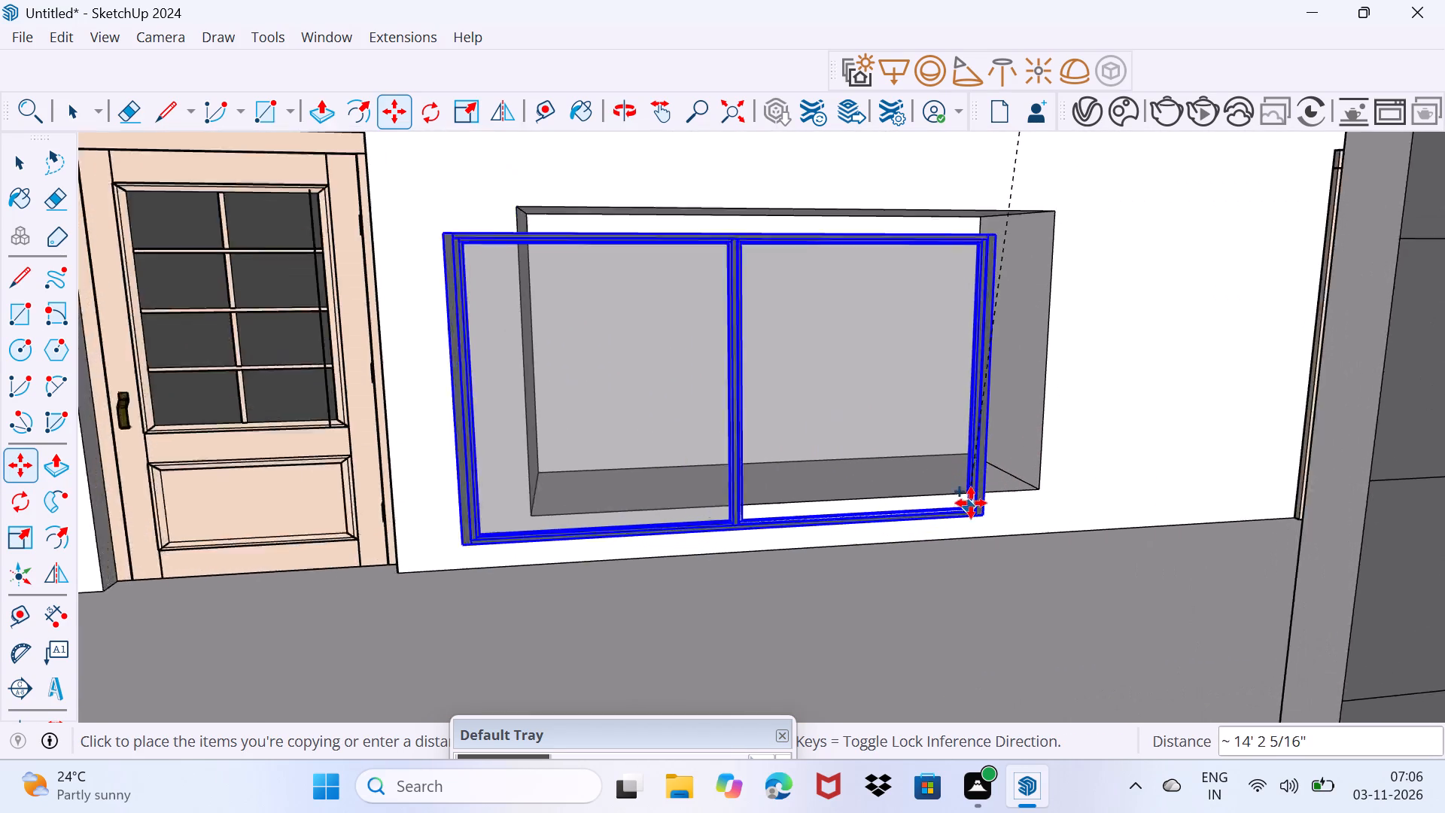
{"action": "left_click", "coordinate": [1043, 475]}
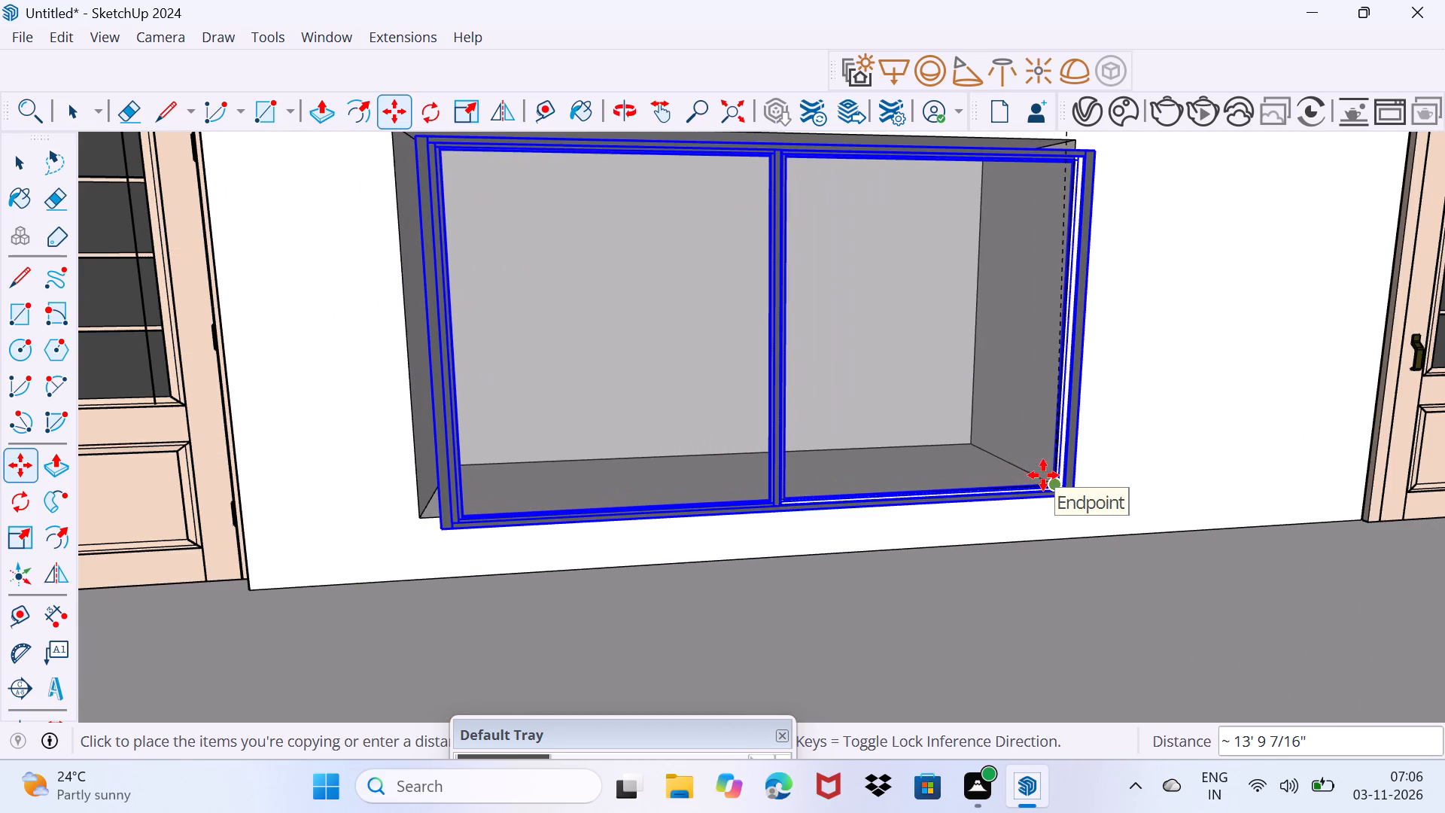
Move the middle-floor window about 4 7/8" so its lower corner meets the opening's corner.
{"action": "middle_click_drag", "start_coordinate": [629, 620], "coordinate": [922, 593]}
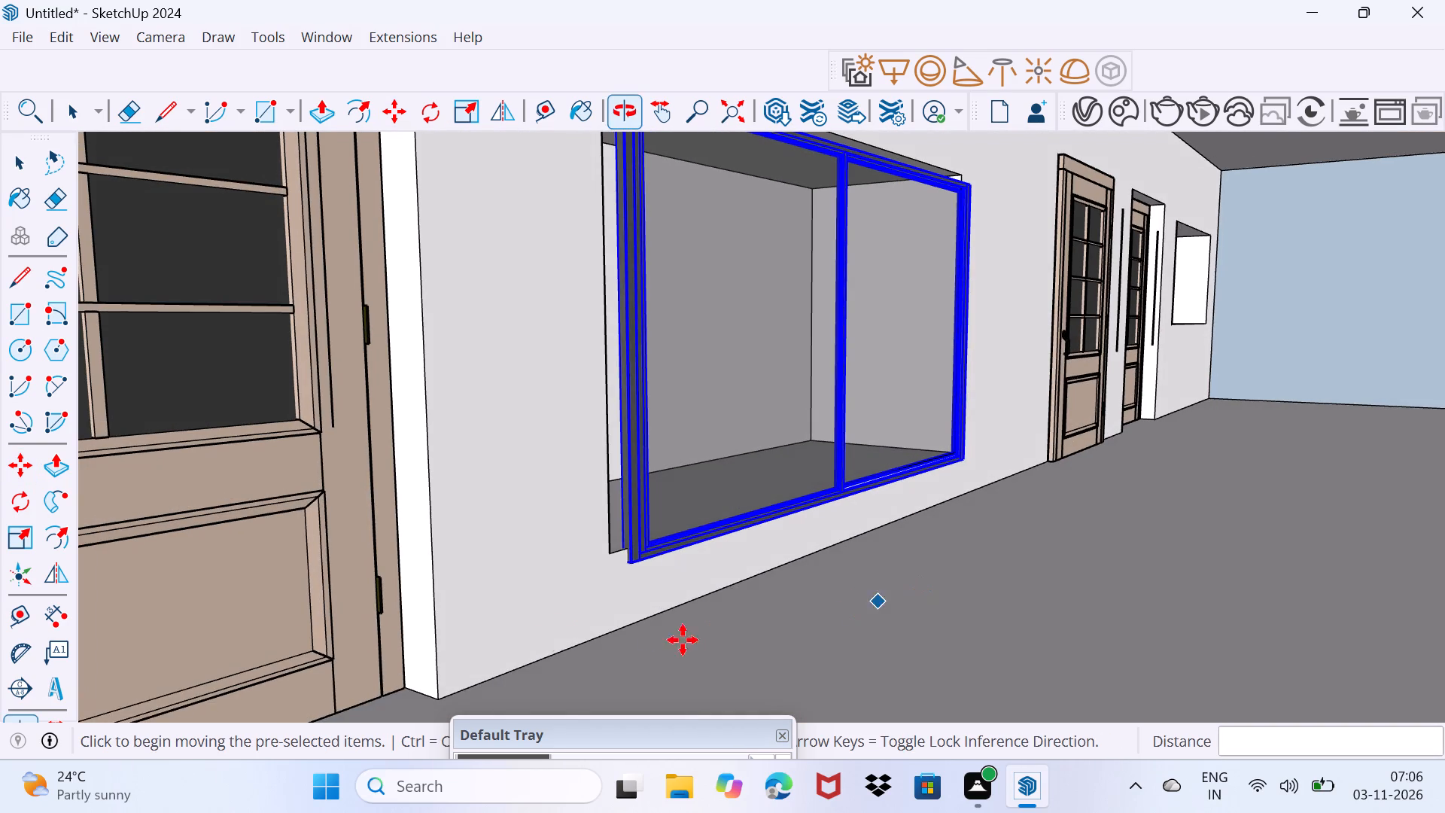
{"action": "left_click", "coordinate": [635, 568]}
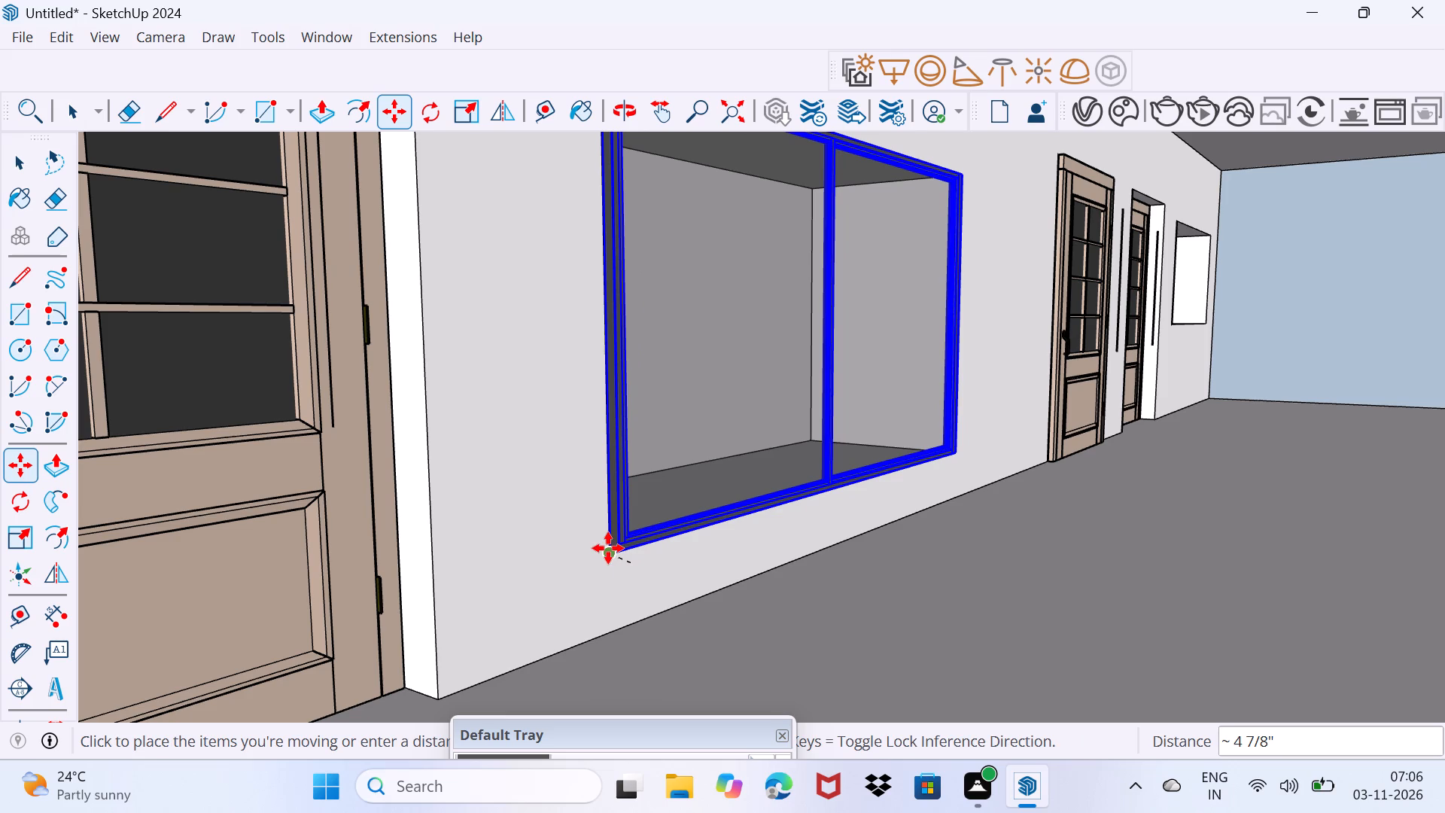
{"action": "left_click", "coordinate": [608, 548]}
Copy the middle-floor window 12' 5 3/4" down into the ground-floor window opening.
{"action": "left_click", "coordinate": [610, 552]}
{"action": "scroll", "coordinate": [618, 569], "scroll_direction": "down", "scroll_amount": 3}
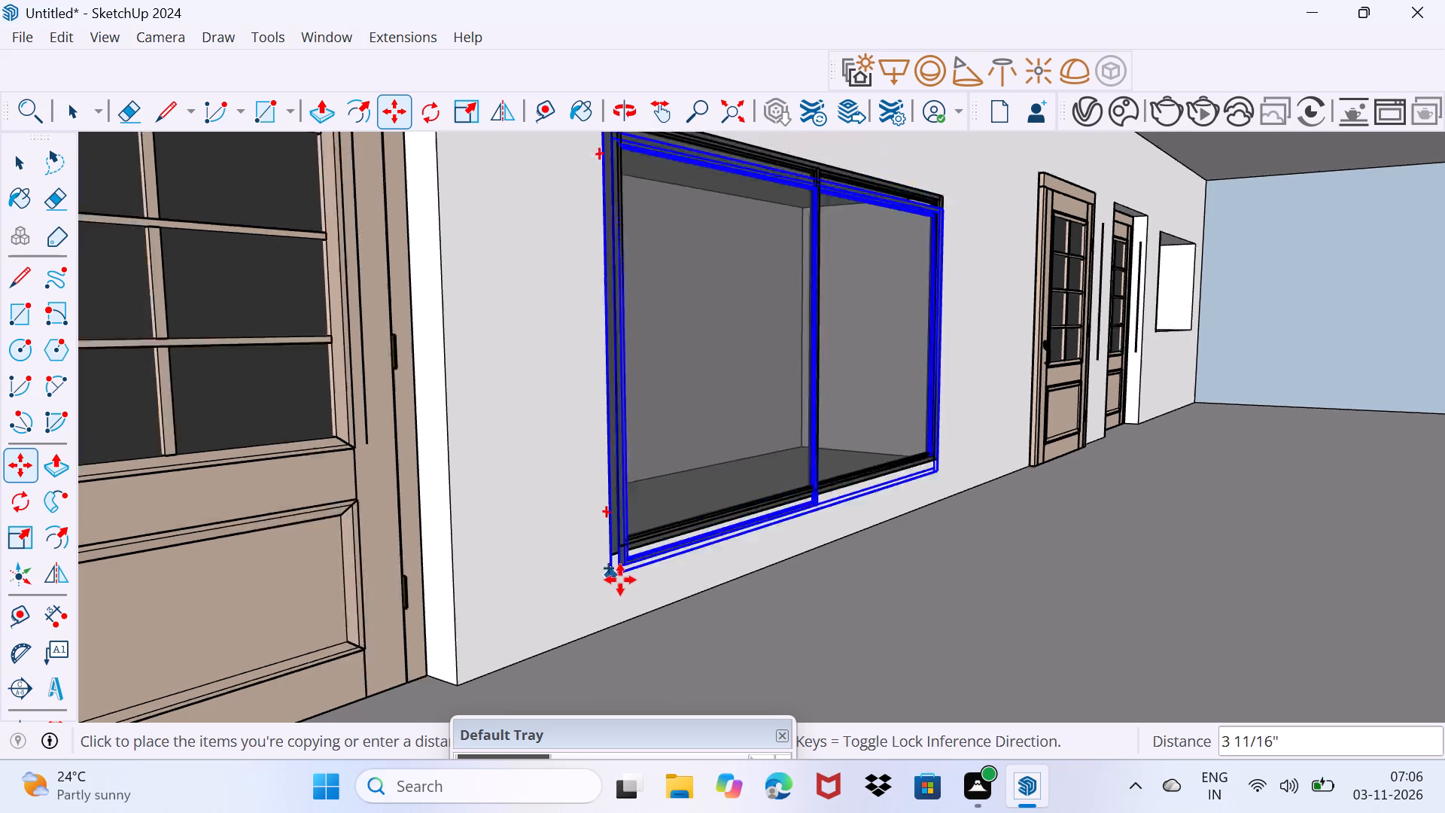
{"action": "scroll", "coordinate": [620, 580], "scroll_direction": "down", "scroll_amount": 3}
{"action": "middle_click_drag", "start_coordinate": [683, 603], "coordinate": [597, 210], "text": "shift"}
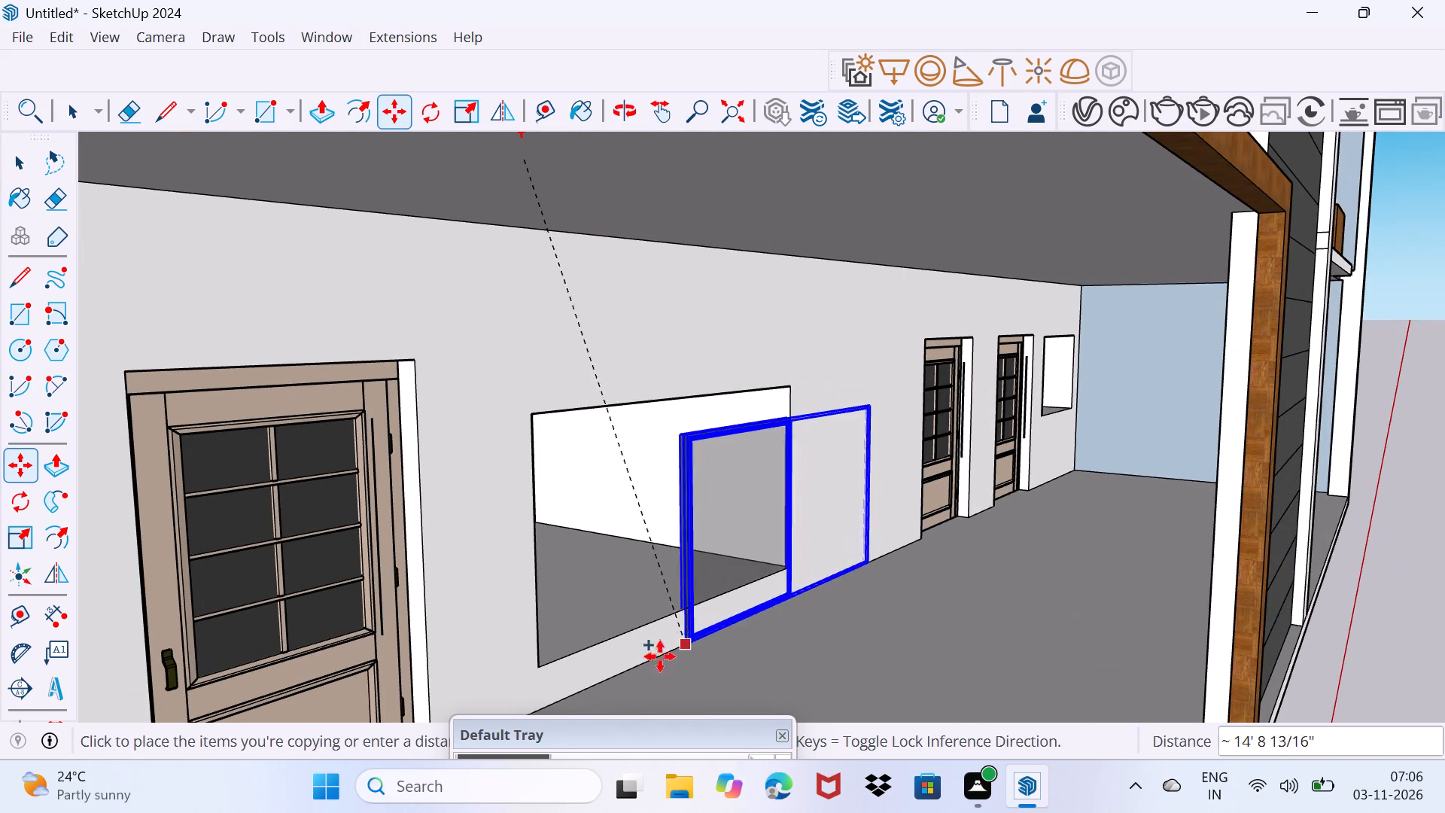
{"action": "left_click", "coordinate": [542, 668]}
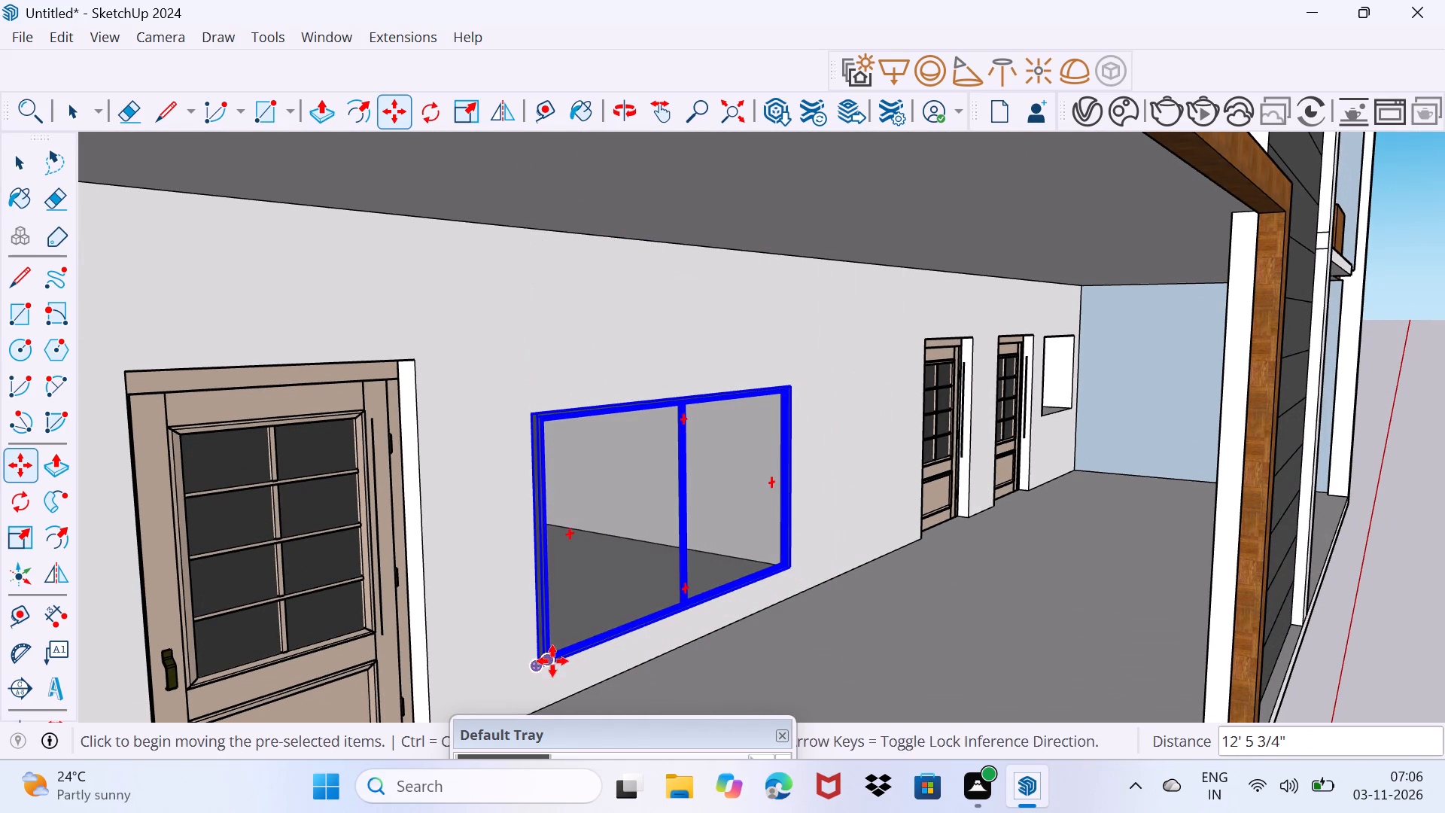
Copy the ground-floor window about 35' 11" across to the middle-floor window opening of the wing with wooden balcony fronts.
{"action": "middle_click_drag", "start_coordinate": [823, 514], "coordinate": [734, 457]}
{"action": "scroll", "coordinate": [660, 507], "scroll_direction": "up", "scroll_amount": 11}
{"action": "scroll", "coordinate": [752, 460], "scroll_direction": "up", "scroll_amount": 1}
{"action": "middle_click_drag", "start_coordinate": [753, 460], "coordinate": [379, 498]}
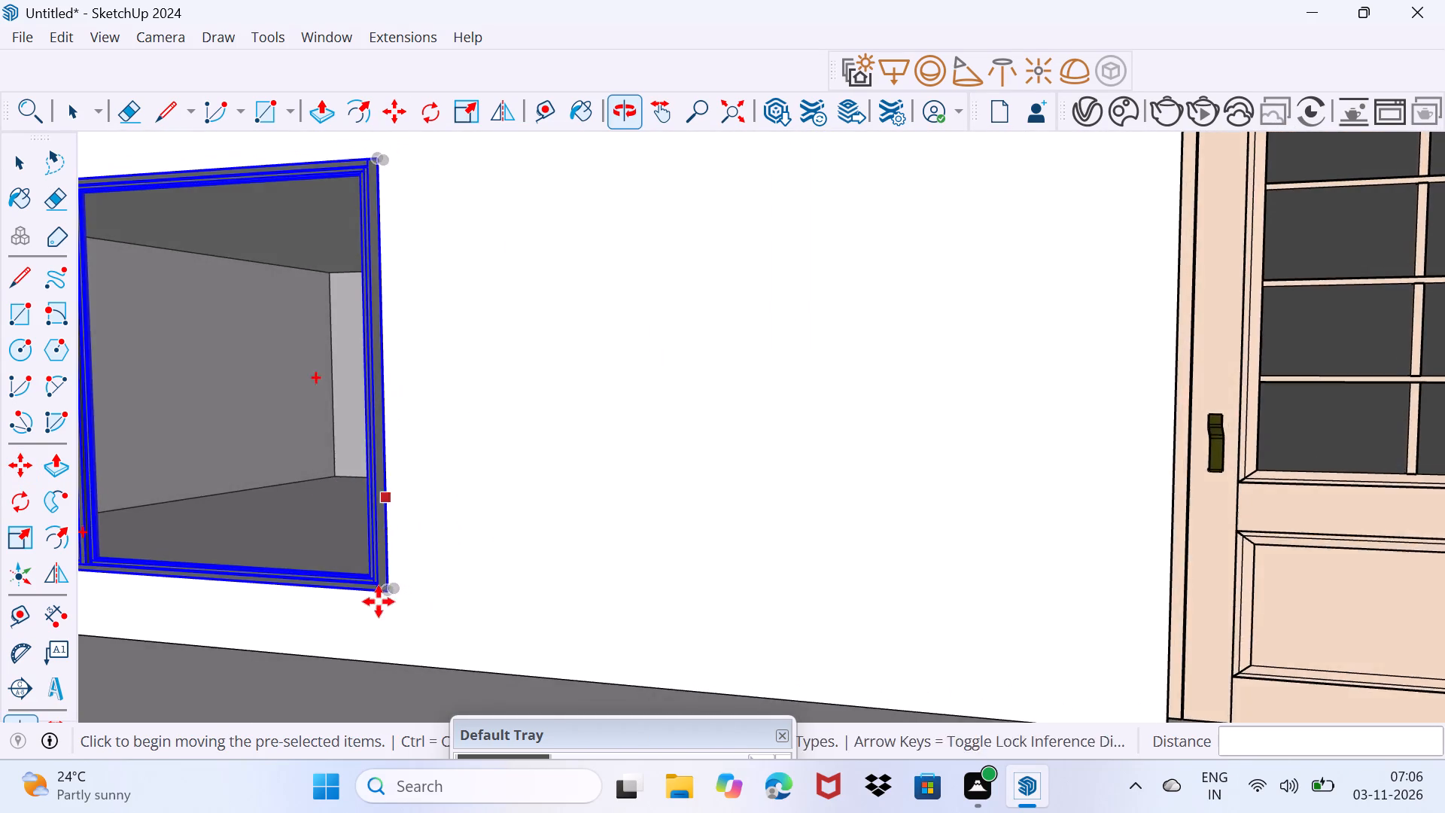
{"action": "scroll", "coordinate": [369, 626], "scroll_direction": "up", "scroll_amount": 9}
{"action": "left_click", "coordinate": [388, 563]}
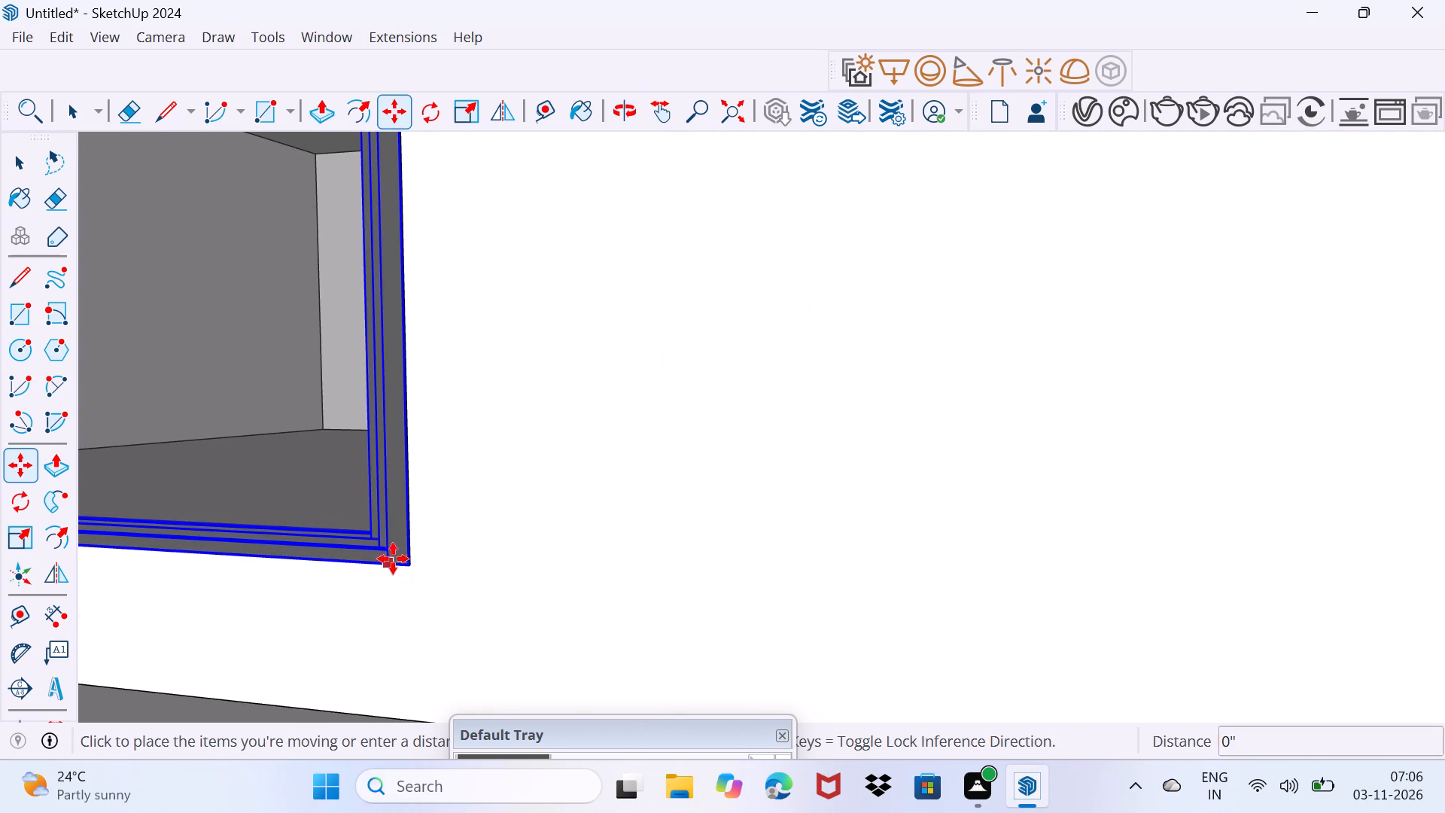
{"action": "left_click", "coordinate": [380, 556]}
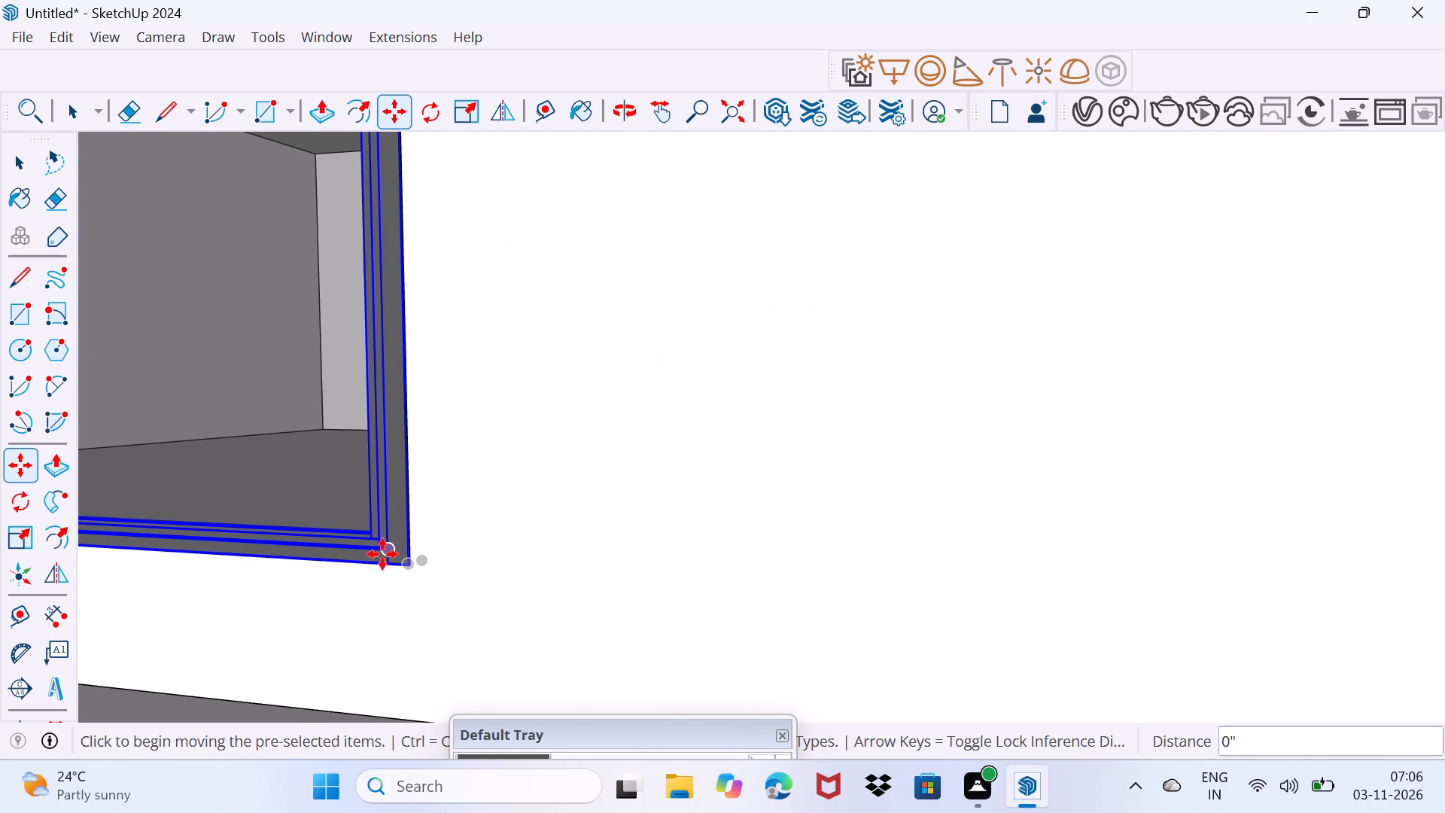
{"action": "scroll", "coordinate": [388, 554], "scroll_direction": "up", "scroll_amount": 4}
{"action": "middle_click_drag", "start_coordinate": [388, 559], "coordinate": [348, 531]}
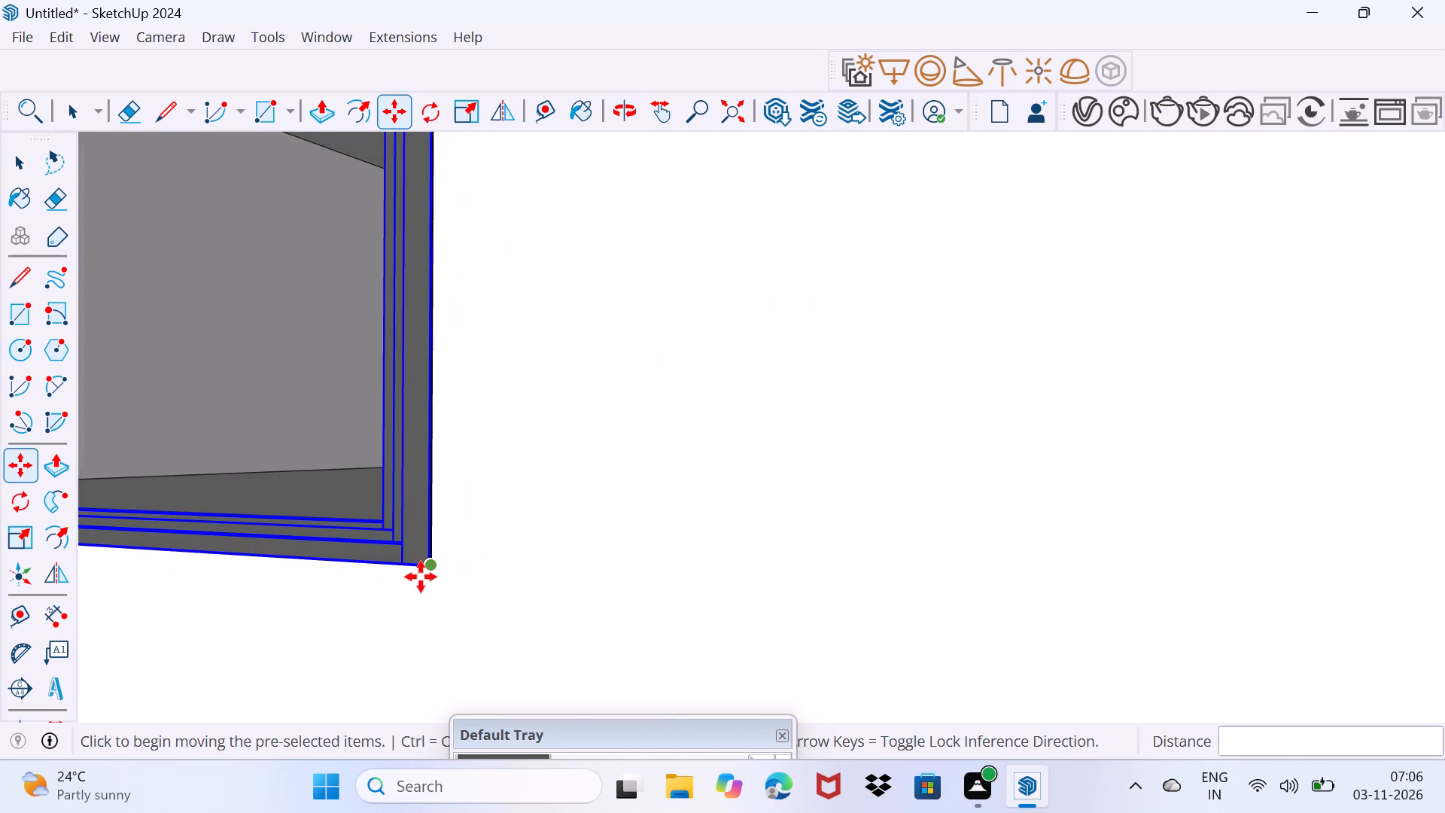
{"action": "left_click", "coordinate": [421, 571]}
{"action": "scroll", "coordinate": [441, 567], "scroll_direction": "down", "scroll_amount": 15}
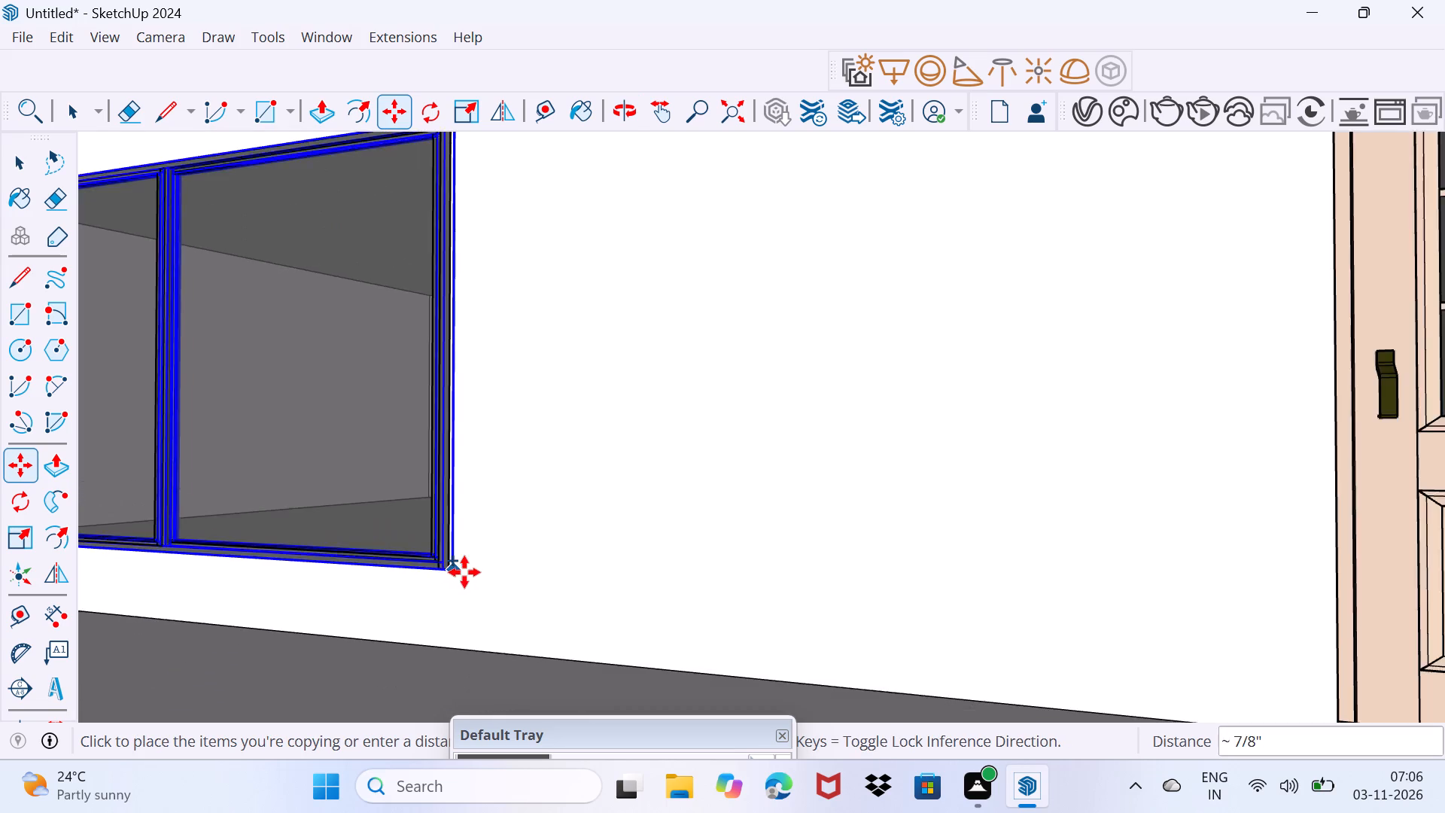
{"action": "scroll", "coordinate": [464, 572], "scroll_direction": "down", "scroll_amount": 17}
{"action": "scroll", "coordinate": [619, 409], "scroll_direction": "up", "scroll_amount": 5}
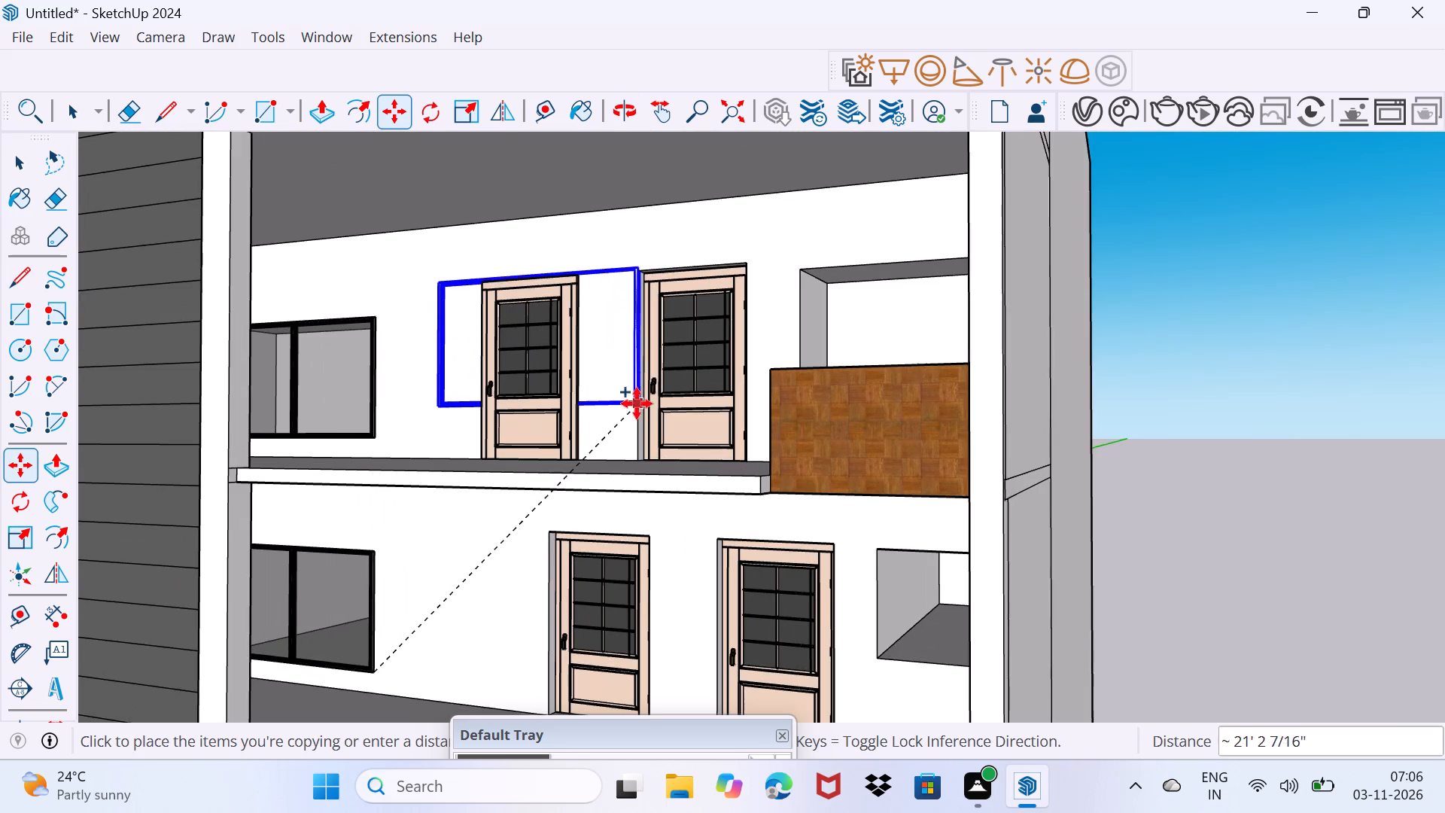
{"action": "middle_click_drag", "start_coordinate": [649, 403], "coordinate": [674, 586]}
{"action": "scroll", "coordinate": [805, 556], "scroll_direction": "up", "scroll_amount": 5}
{"action": "middle_click_drag", "start_coordinate": [887, 553], "coordinate": [1024, 592]}
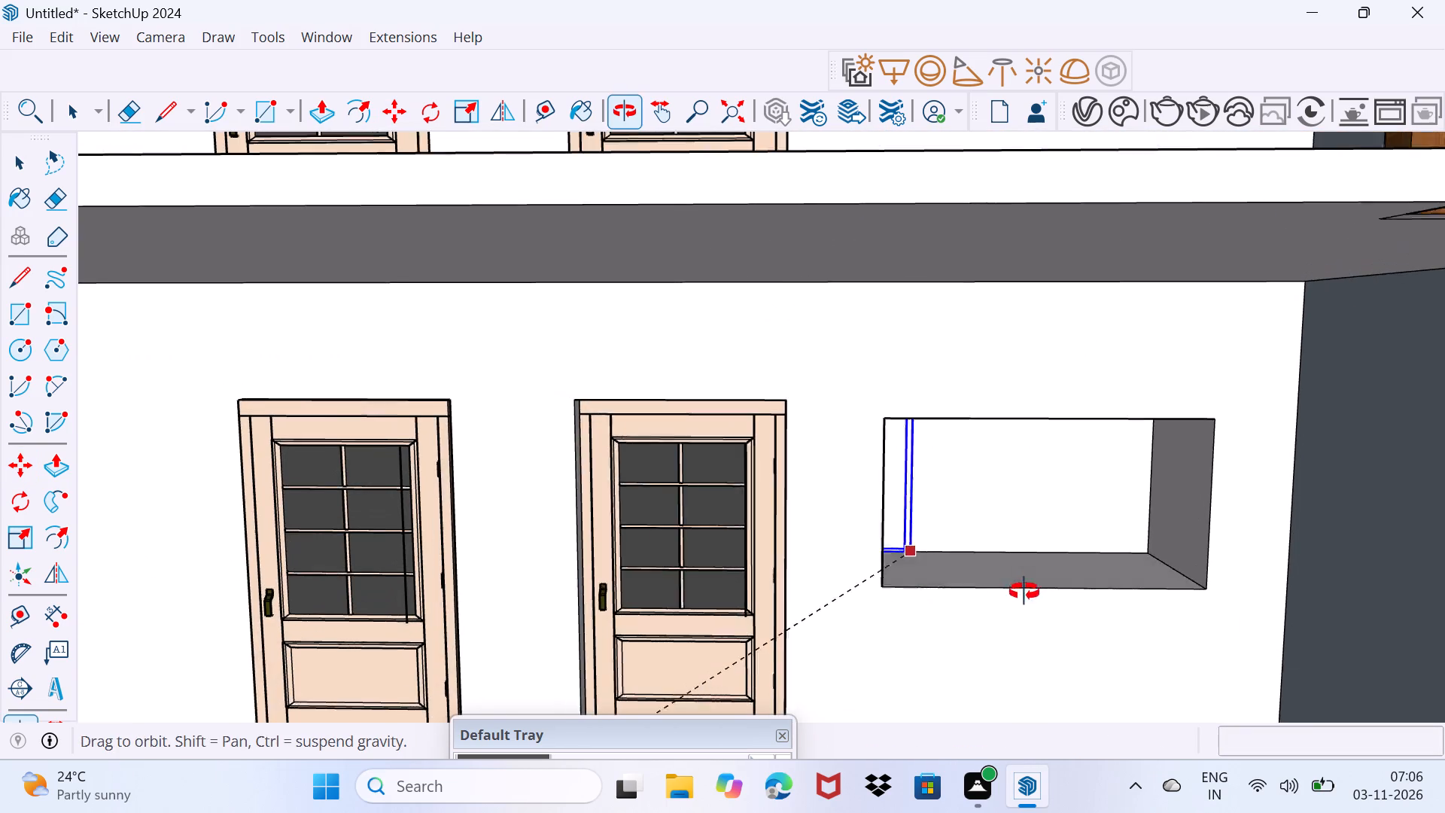
{"action": "middle_click_drag", "start_coordinate": [1024, 592], "coordinate": [1030, 591]}
{"action": "left_click", "coordinate": [1205, 583]}
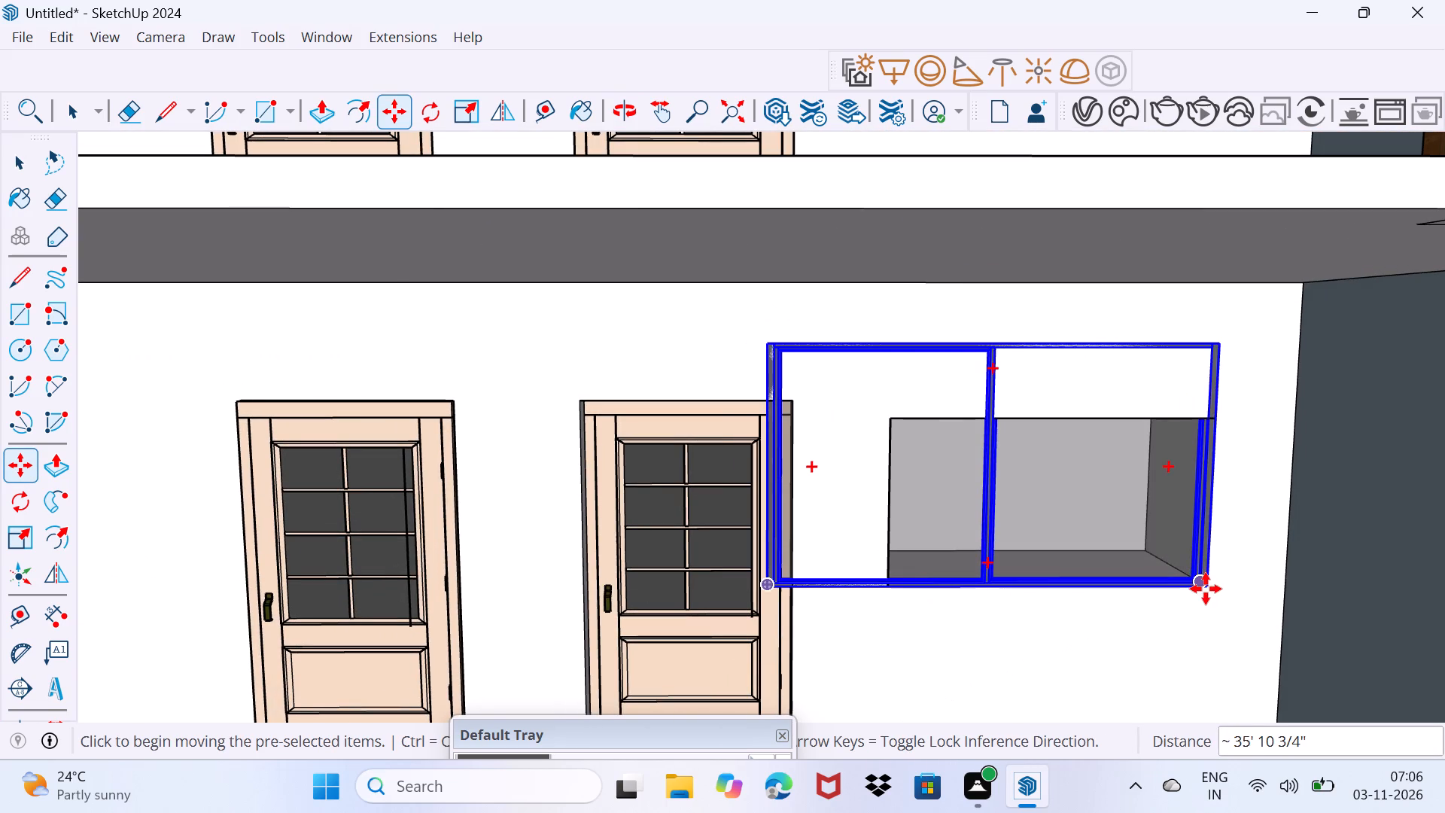
Copy the middle-floor window in the wooden-balcony wing about 12' 5 11/16" up into the top-floor window opening.
{"action": "left_click", "coordinate": [1206, 589]}
{"action": "scroll", "coordinate": [1202, 522], "scroll_direction": "down", "scroll_amount": 3}
{"action": "middle_click_drag", "start_coordinate": [1173, 491], "coordinate": [1081, 749], "text": "shift"}
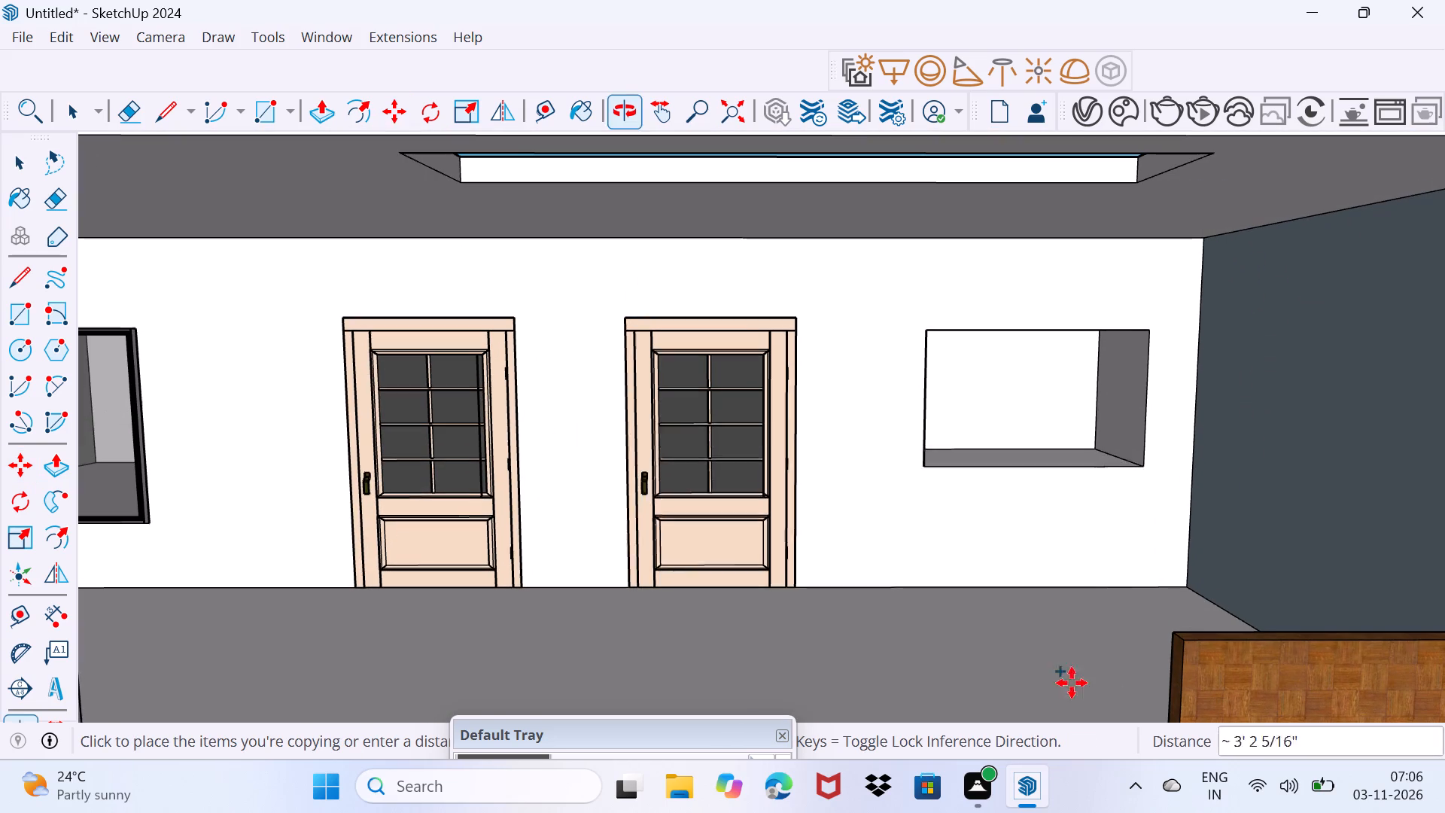
{"action": "left_click", "coordinate": [1136, 464]}
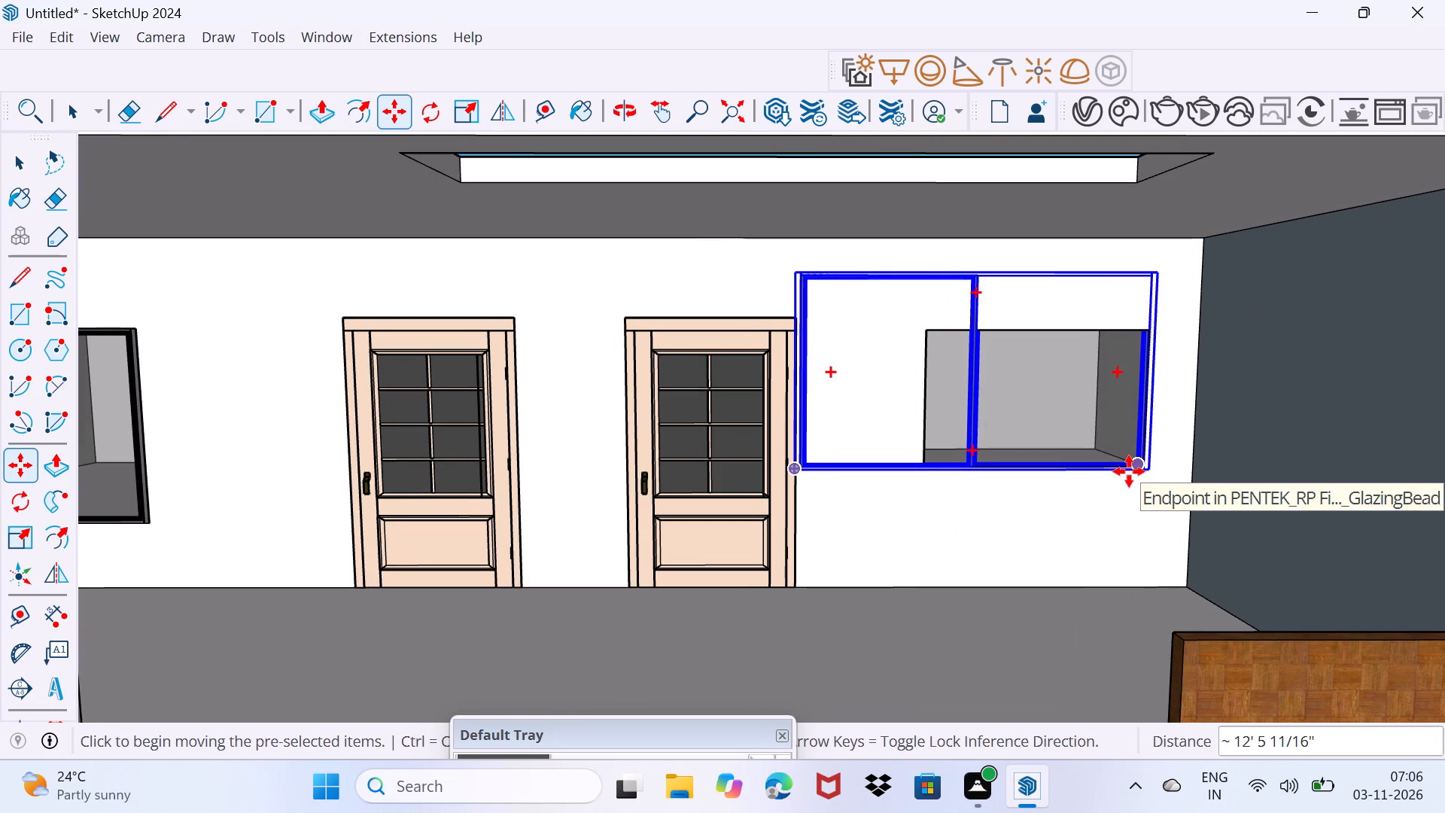
Scale the top-floor window uniformly to about 0.65, and stretch its height to reach the top edge of the opening.
{"action": "key", "text": "s"}
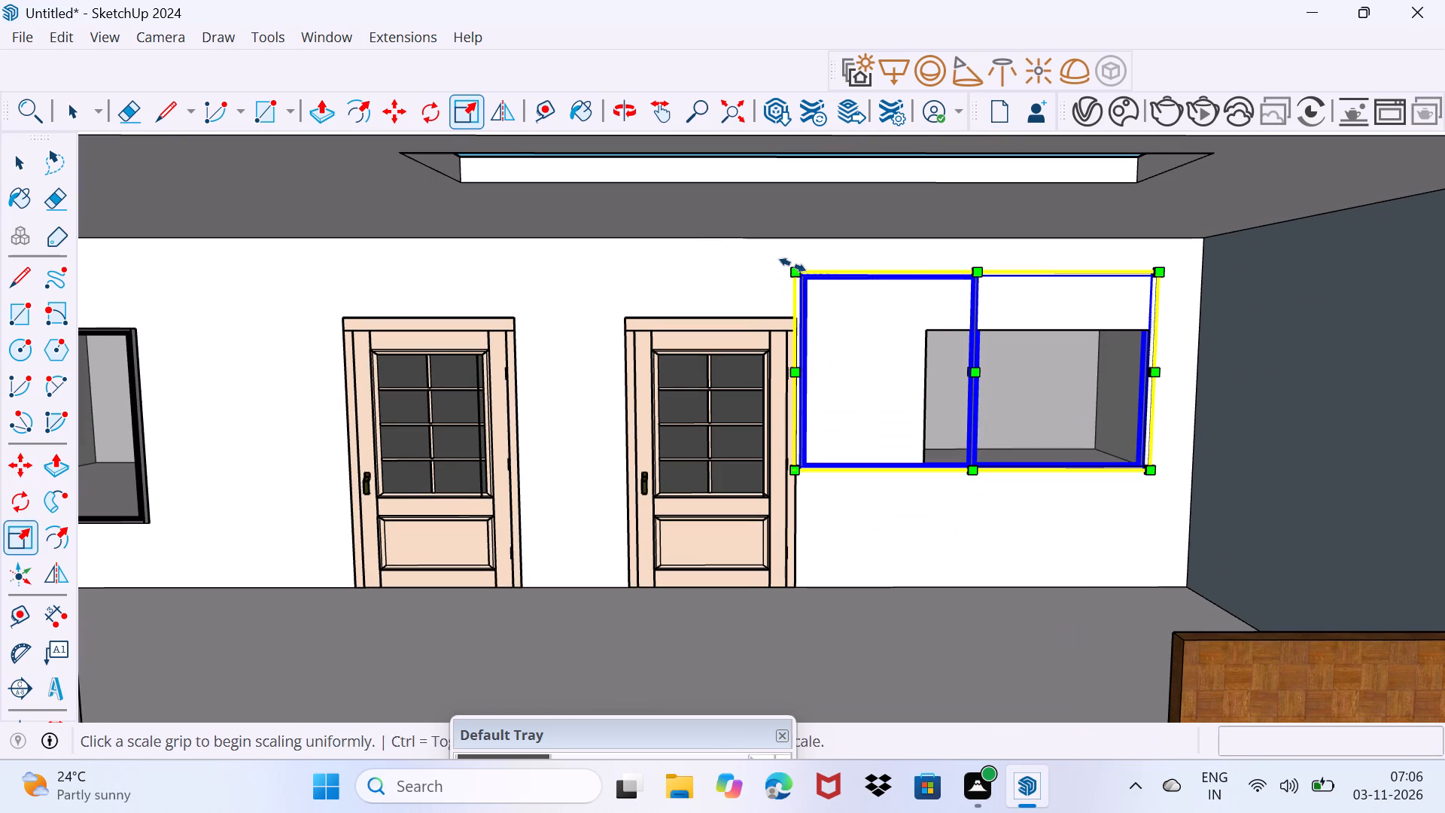
{"action": "left_click_drag", "start_coordinate": [793, 268], "coordinate": [933, 327]}
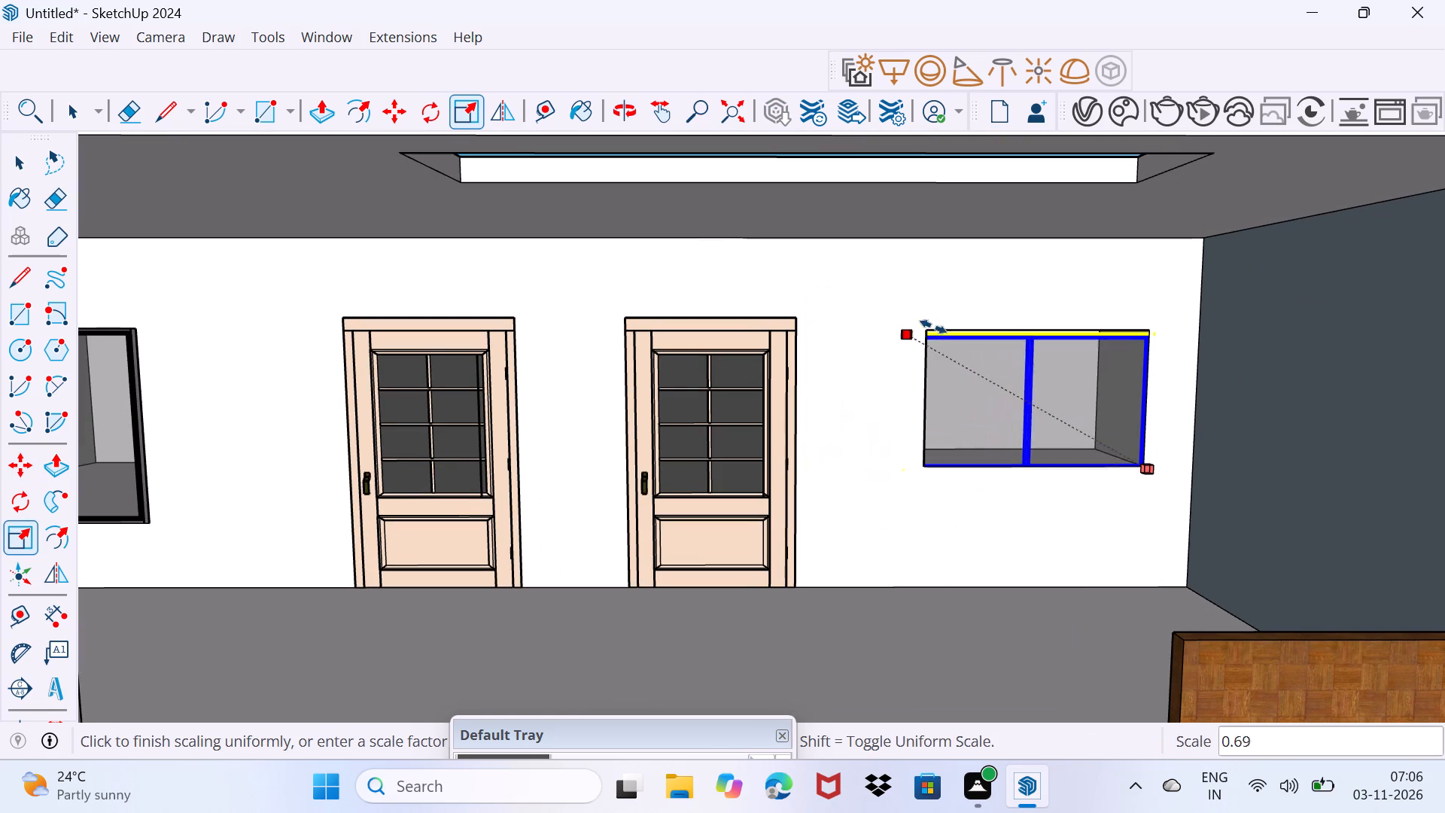
{"action": "left_click_drag", "start_coordinate": [933, 327], "coordinate": [958, 324]}
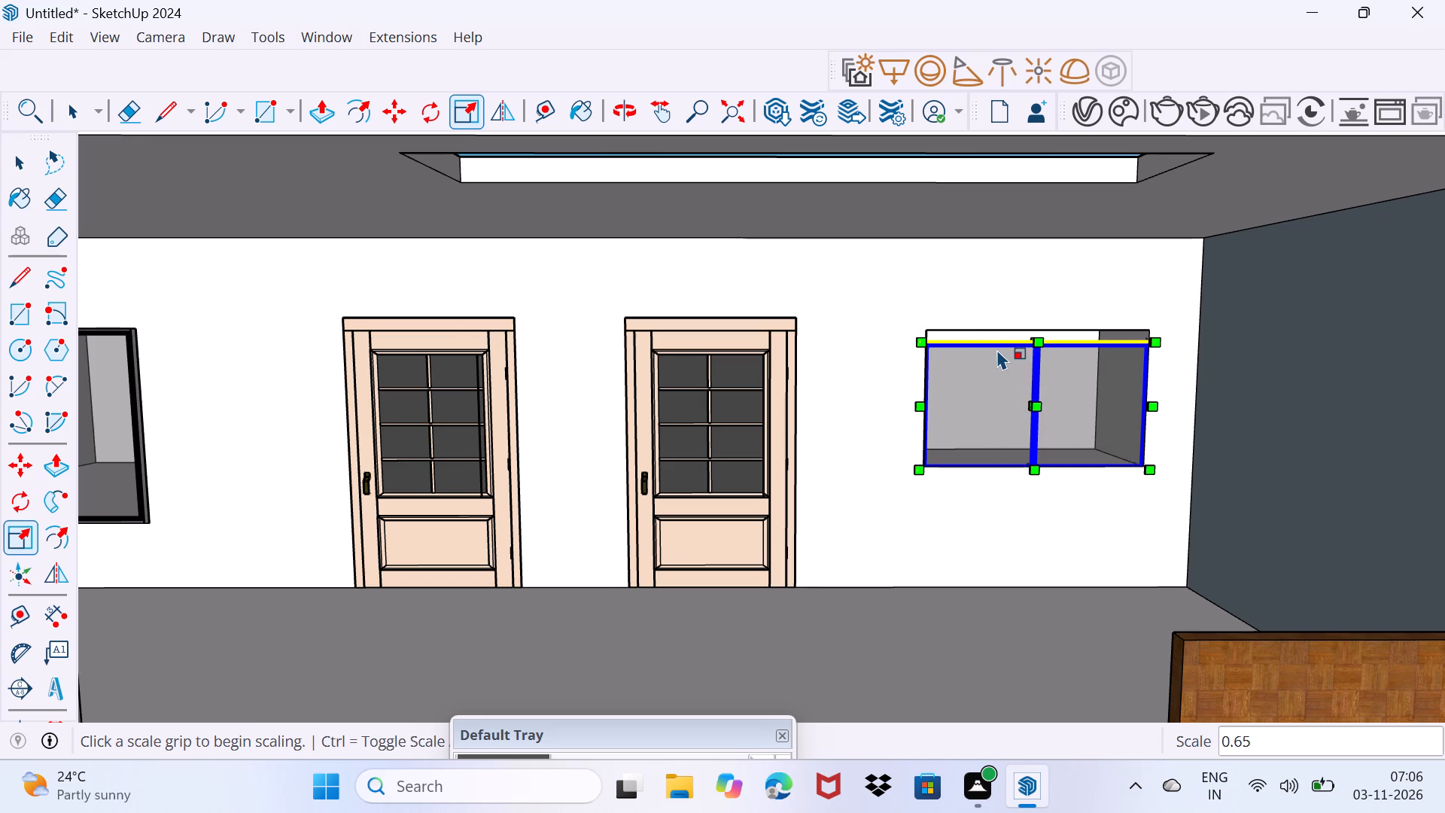
{"action": "scroll", "coordinate": [997, 349], "scroll_direction": "up", "scroll_amount": 4}
{"action": "middle_click_drag", "start_coordinate": [1011, 343], "coordinate": [1051, 374]}
{"action": "scroll", "coordinate": [1060, 339], "scroll_direction": "up", "scroll_amount": 5}
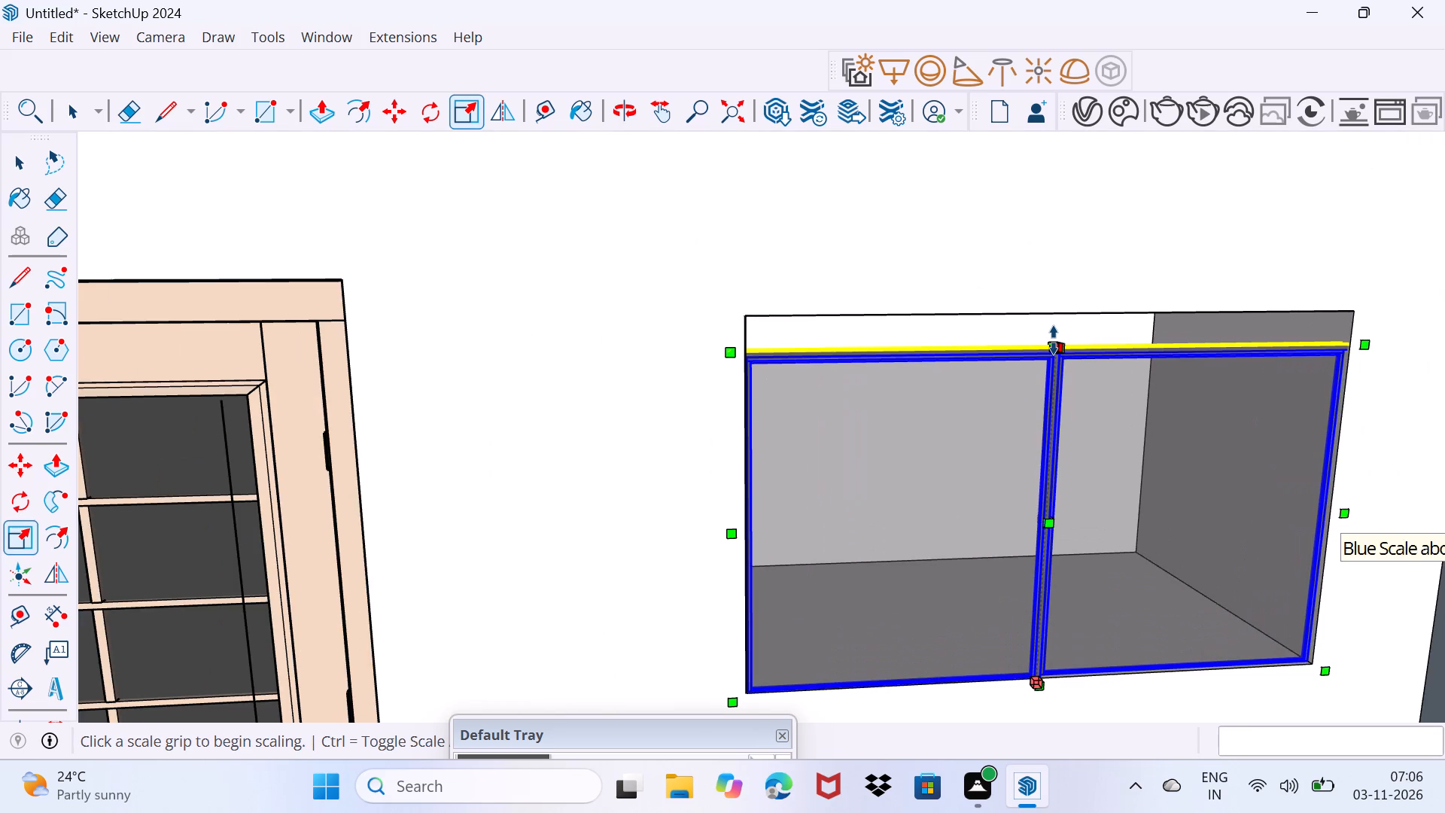
{"action": "left_click", "coordinate": [1054, 340]}
{"action": "left_click", "coordinate": [1060, 312]}
{"action": "scroll", "coordinate": [1016, 386], "scroll_direction": "down", "scroll_amount": 9}
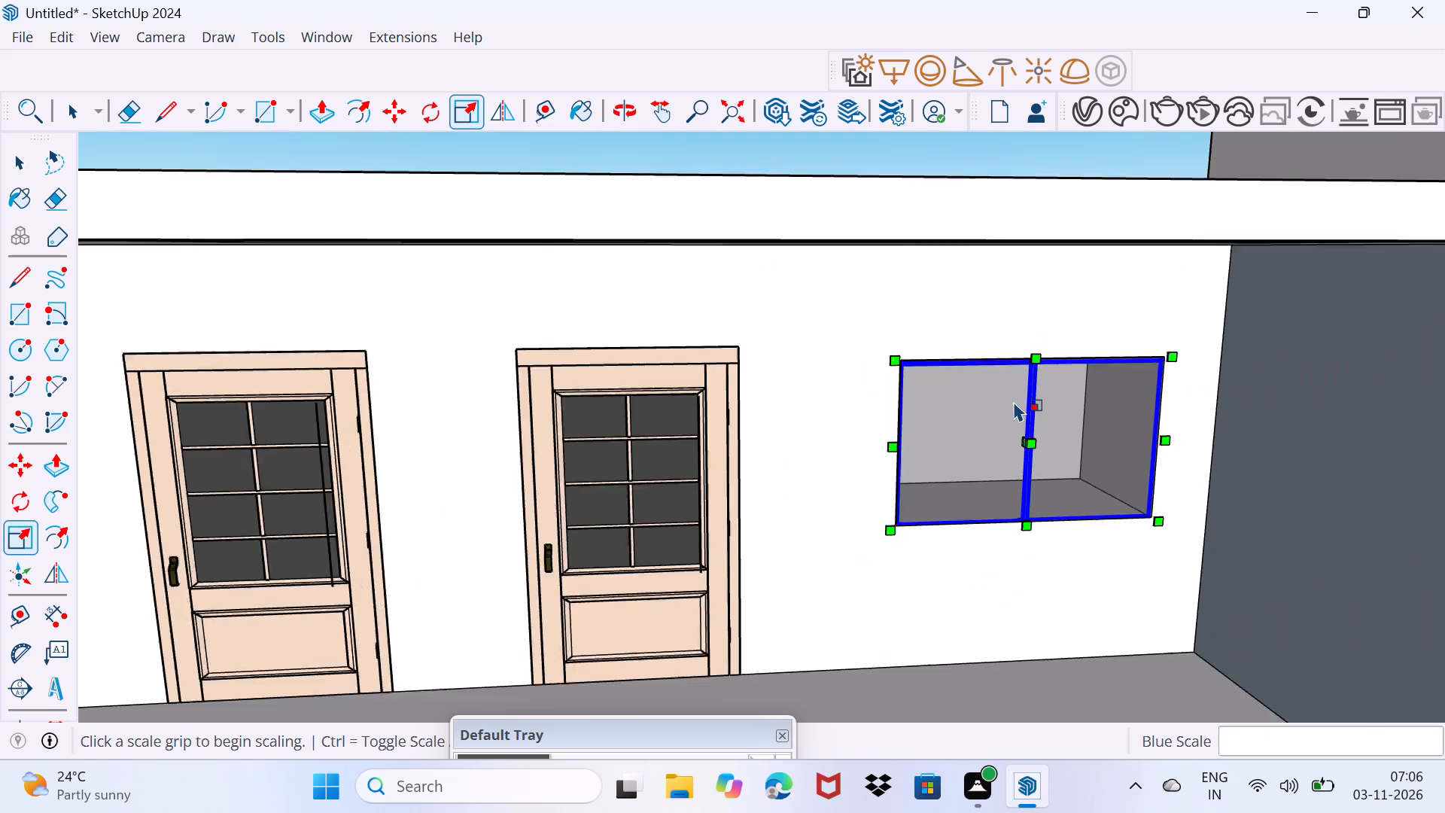
{"action": "scroll", "coordinate": [1014, 401], "scroll_direction": "down", "scroll_amount": 5}
{"action": "key", "text": "space"}
{"action": "left_click_drag", "start_coordinate": [942, 513], "coordinate": [963, 480]}
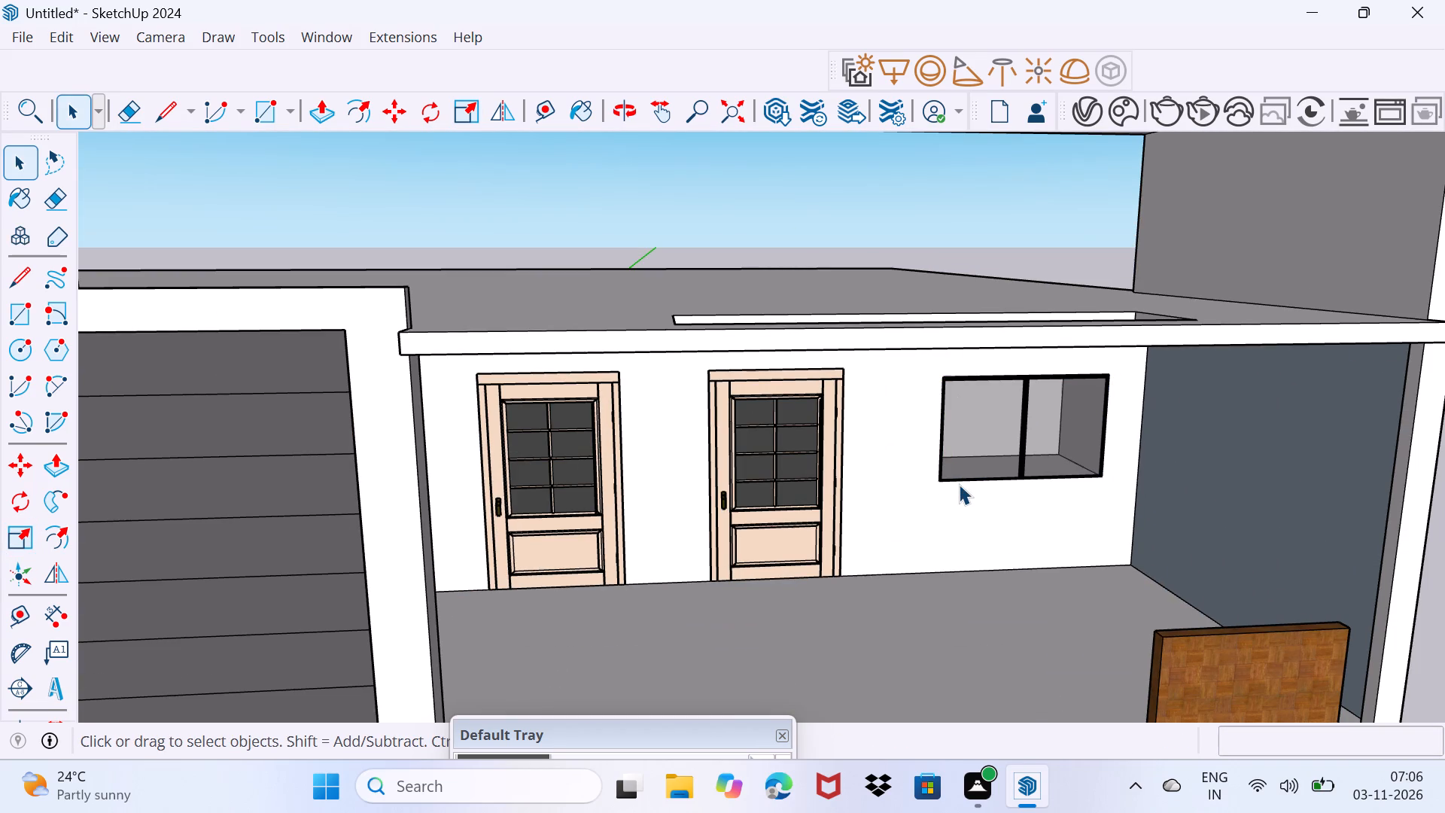
Scale the wing's middle-floor window to fit its opening, about 0.73 in width and 0.70 in height.
{"action": "middle_click_drag", "start_coordinate": [959, 485], "coordinate": [822, 162]}
{"action": "scroll", "coordinate": [824, 443], "scroll_direction": "up", "scroll_amount": 4}
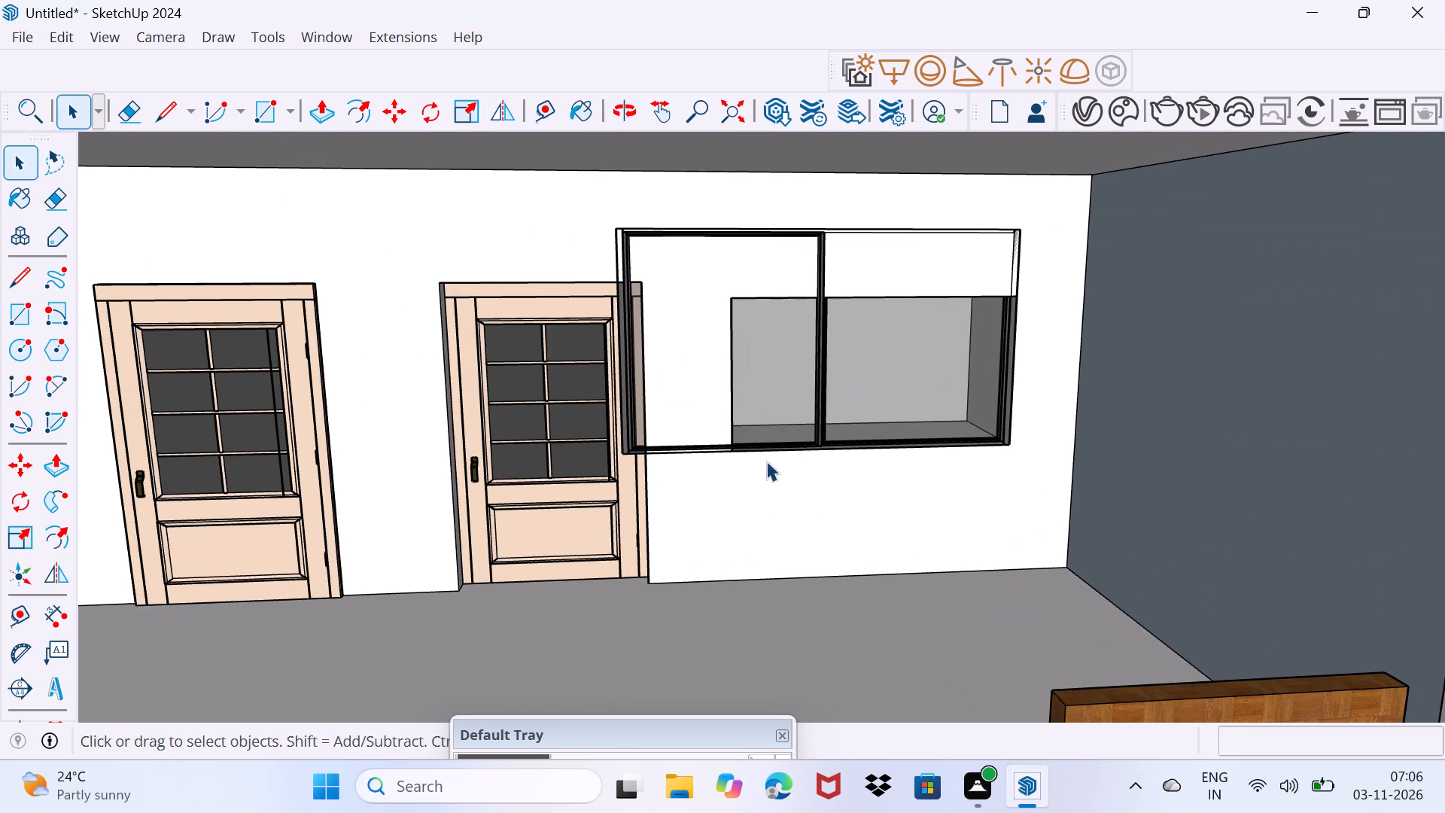
{"action": "left_click", "coordinate": [807, 436]}
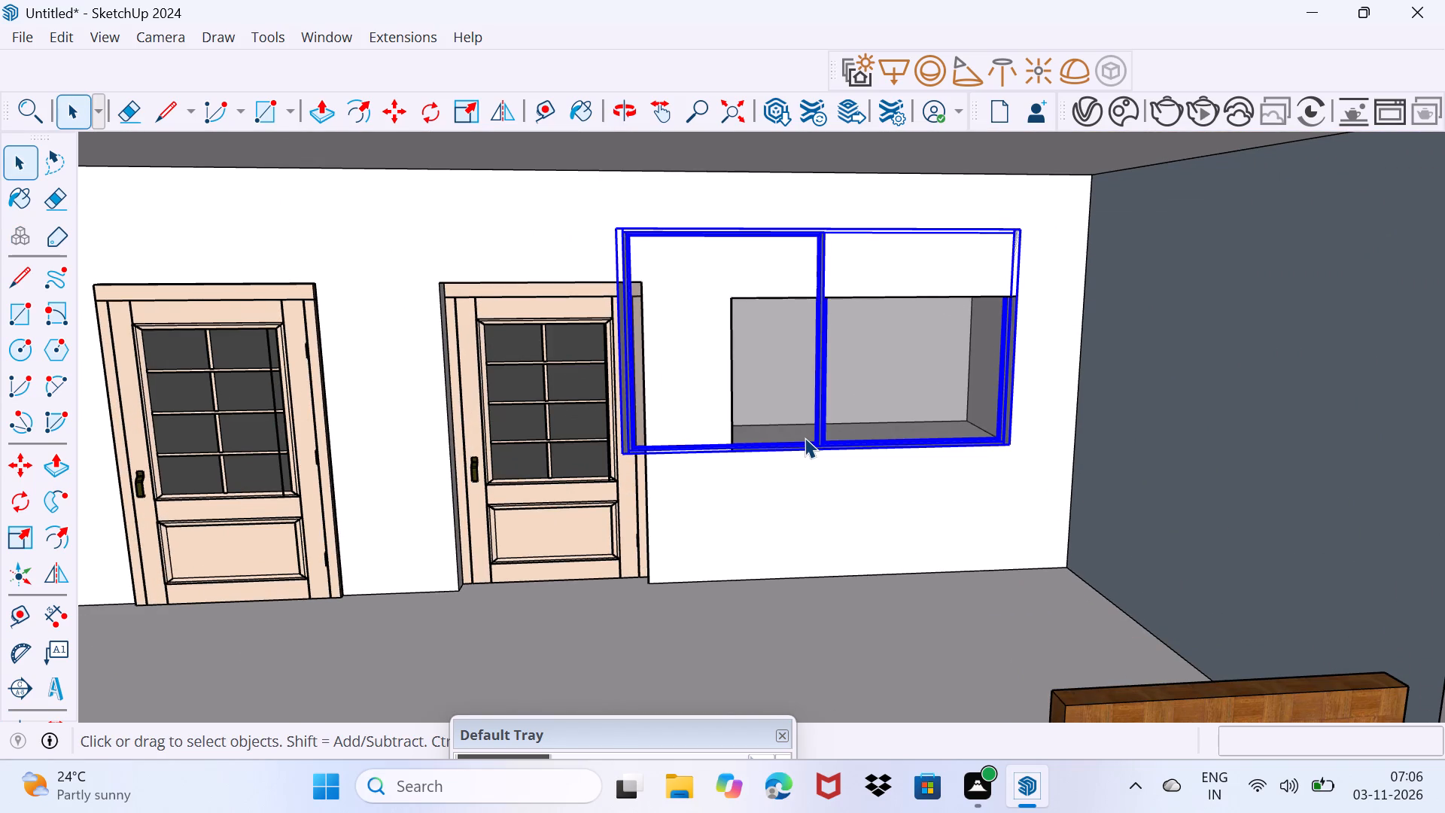
{"action": "key", "text": "s"}
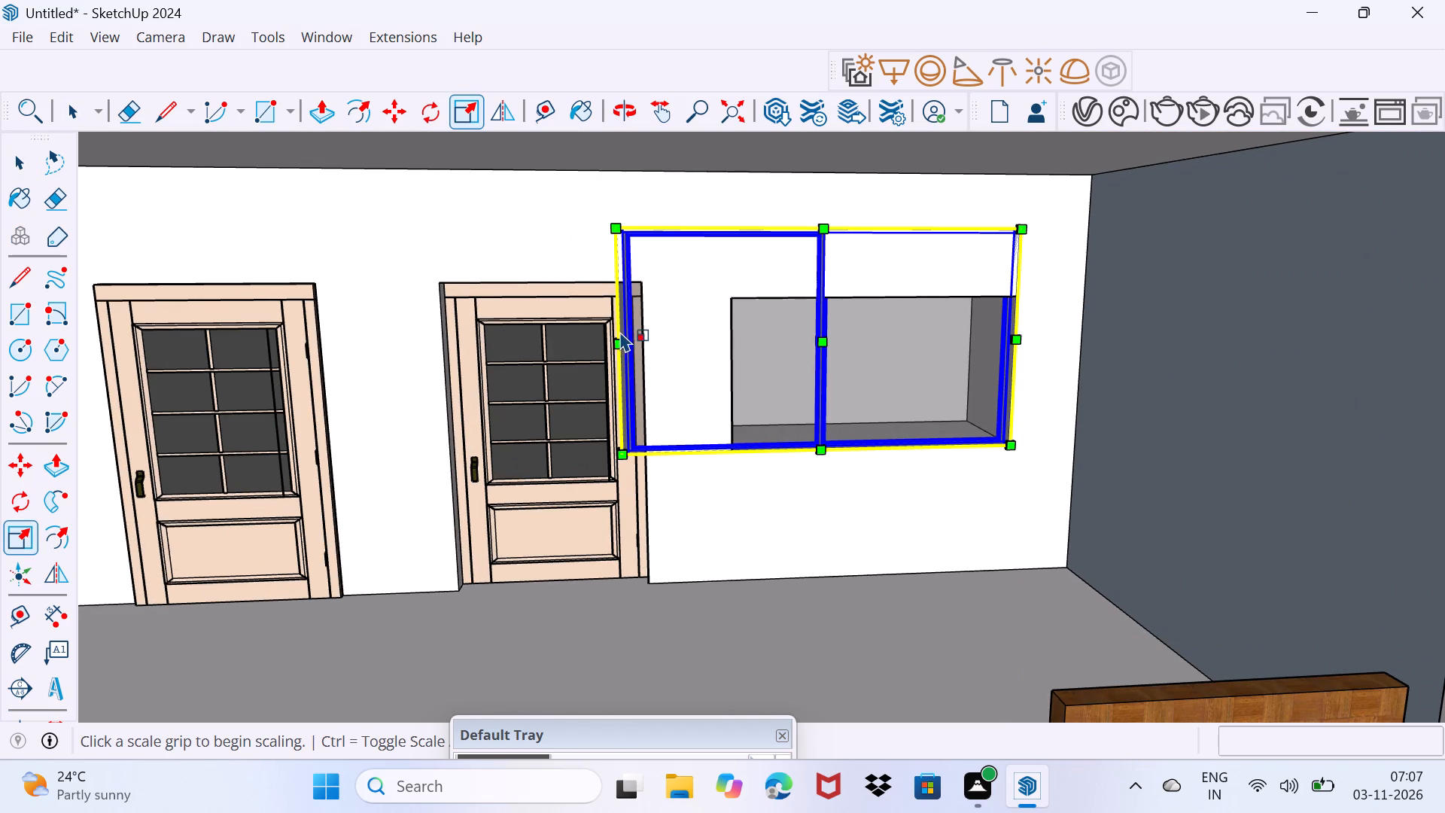
{"action": "left_click_drag", "start_coordinate": [623, 344], "coordinate": [738, 354]}
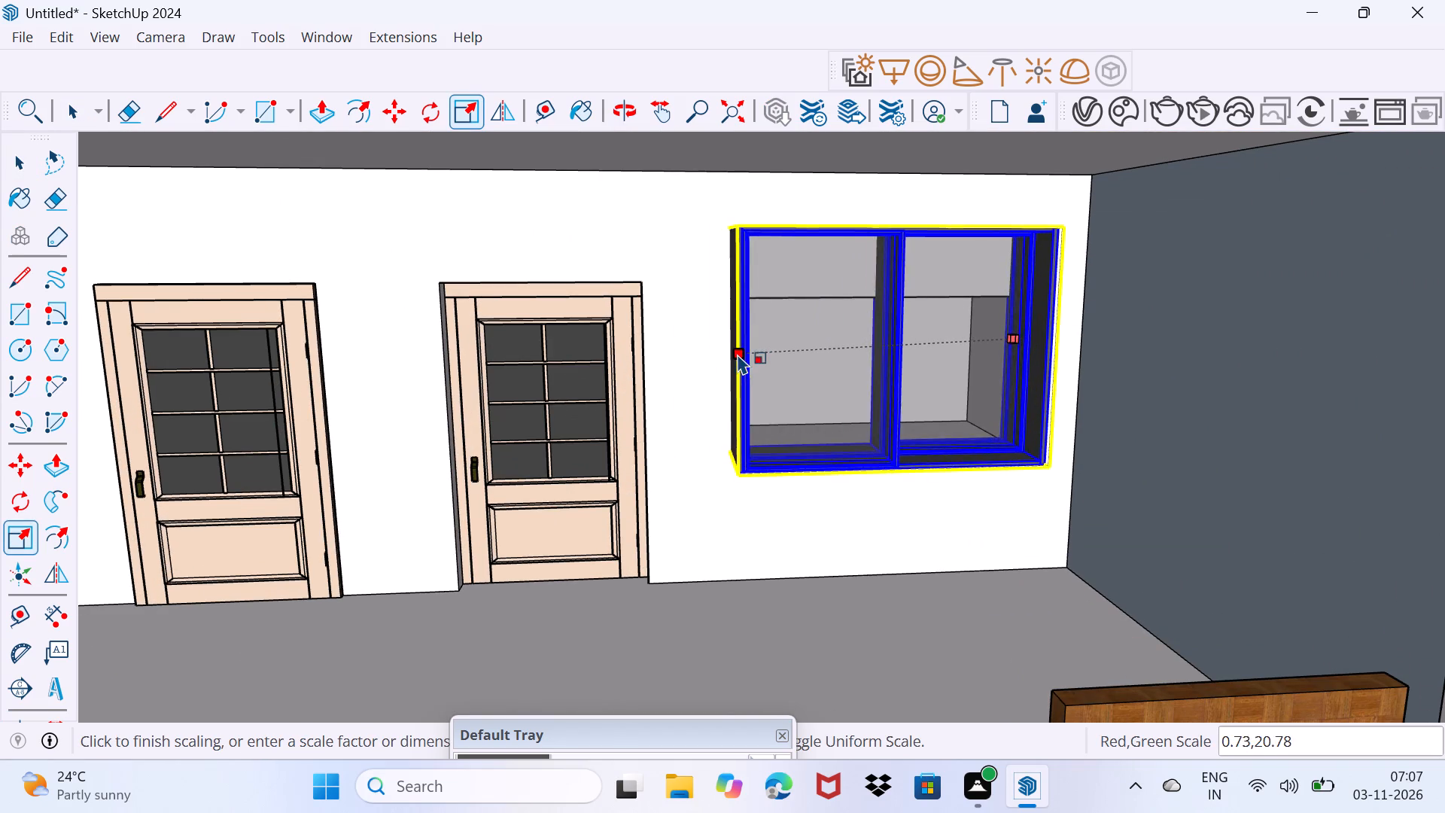
{"action": "left_click_drag", "start_coordinate": [738, 354], "coordinate": [735, 336]}
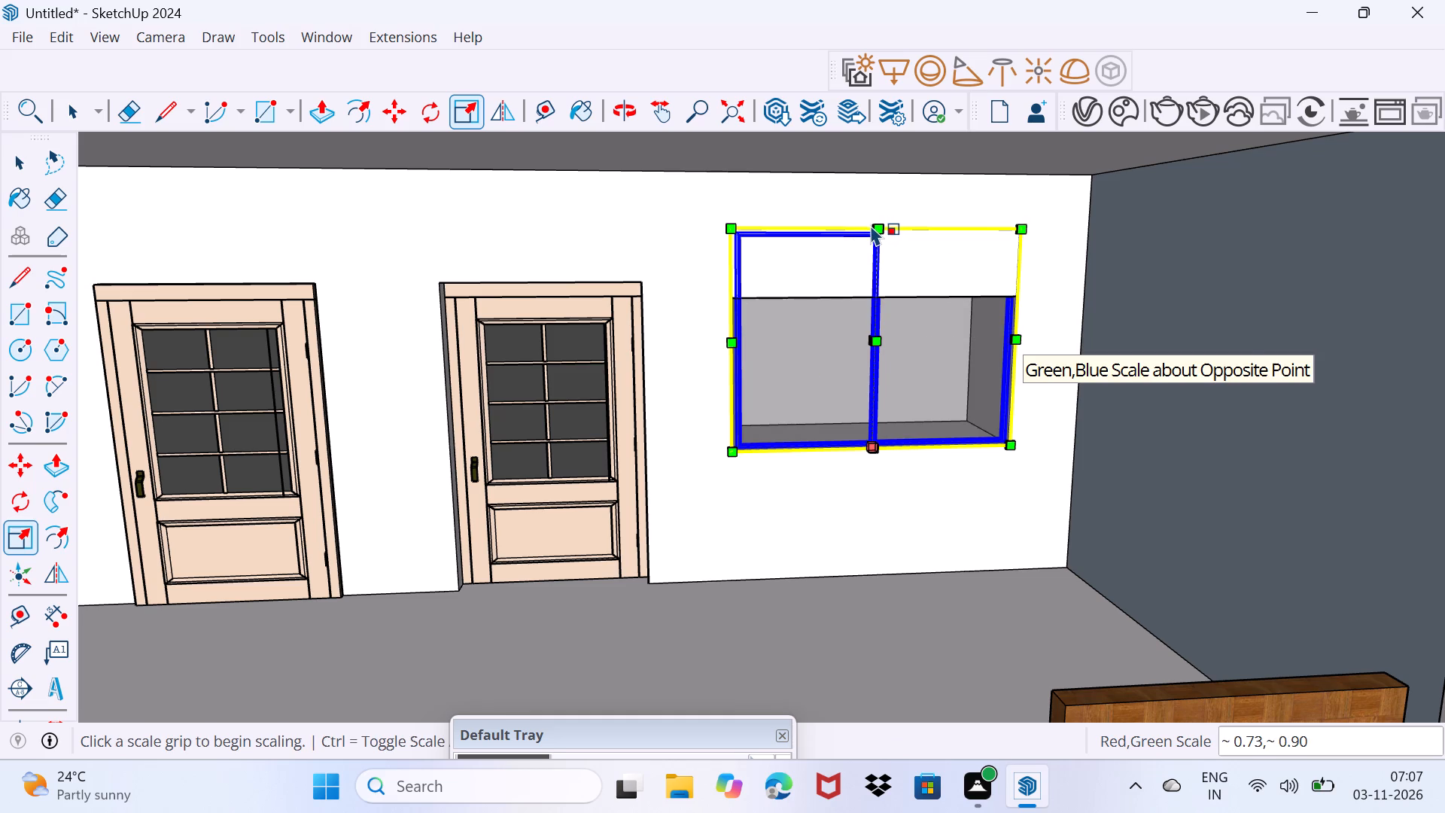
{"action": "left_click_drag", "start_coordinate": [878, 225], "coordinate": [882, 269]}
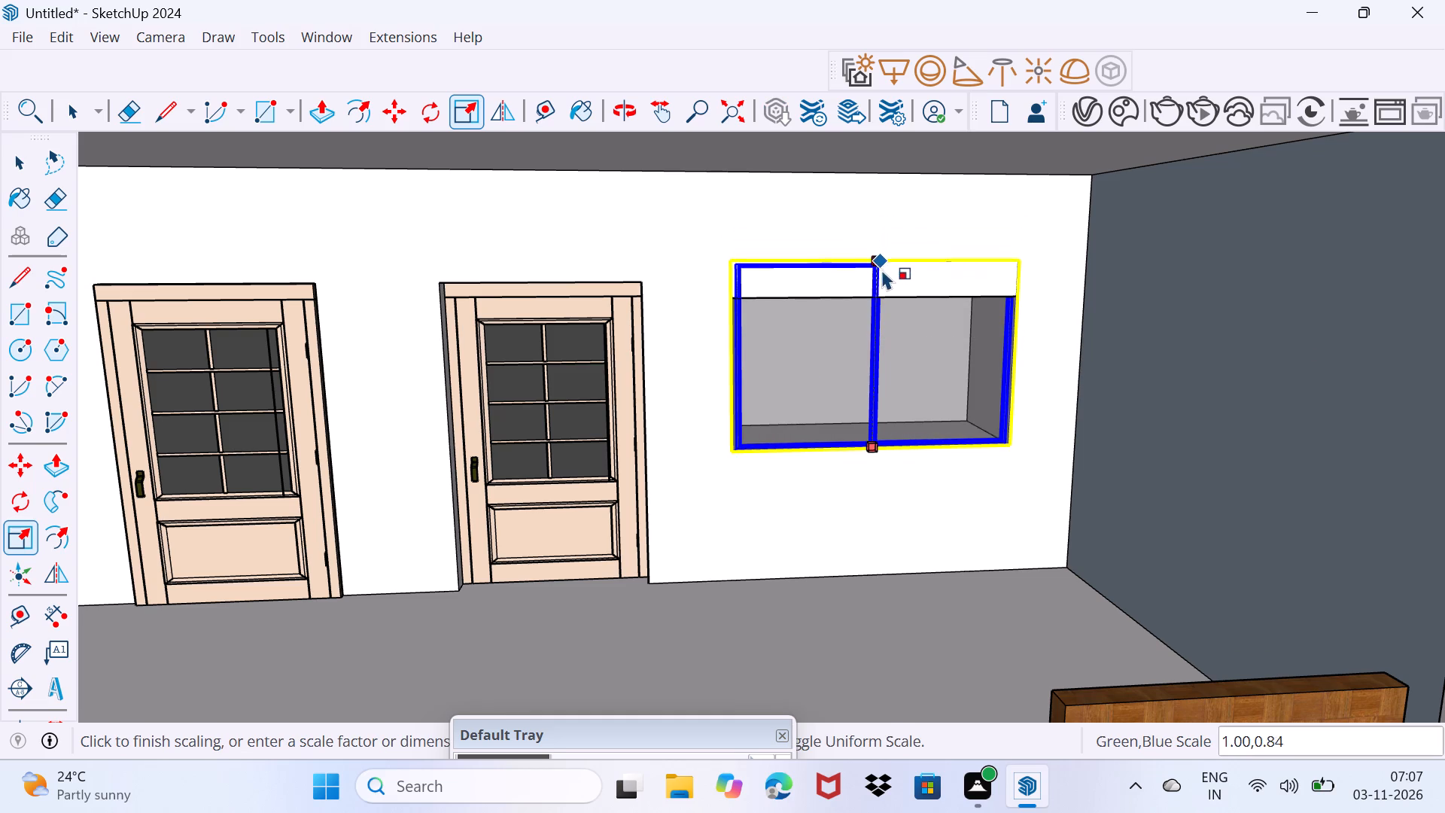
{"action": "left_click_drag", "start_coordinate": [882, 269], "coordinate": [883, 295]}
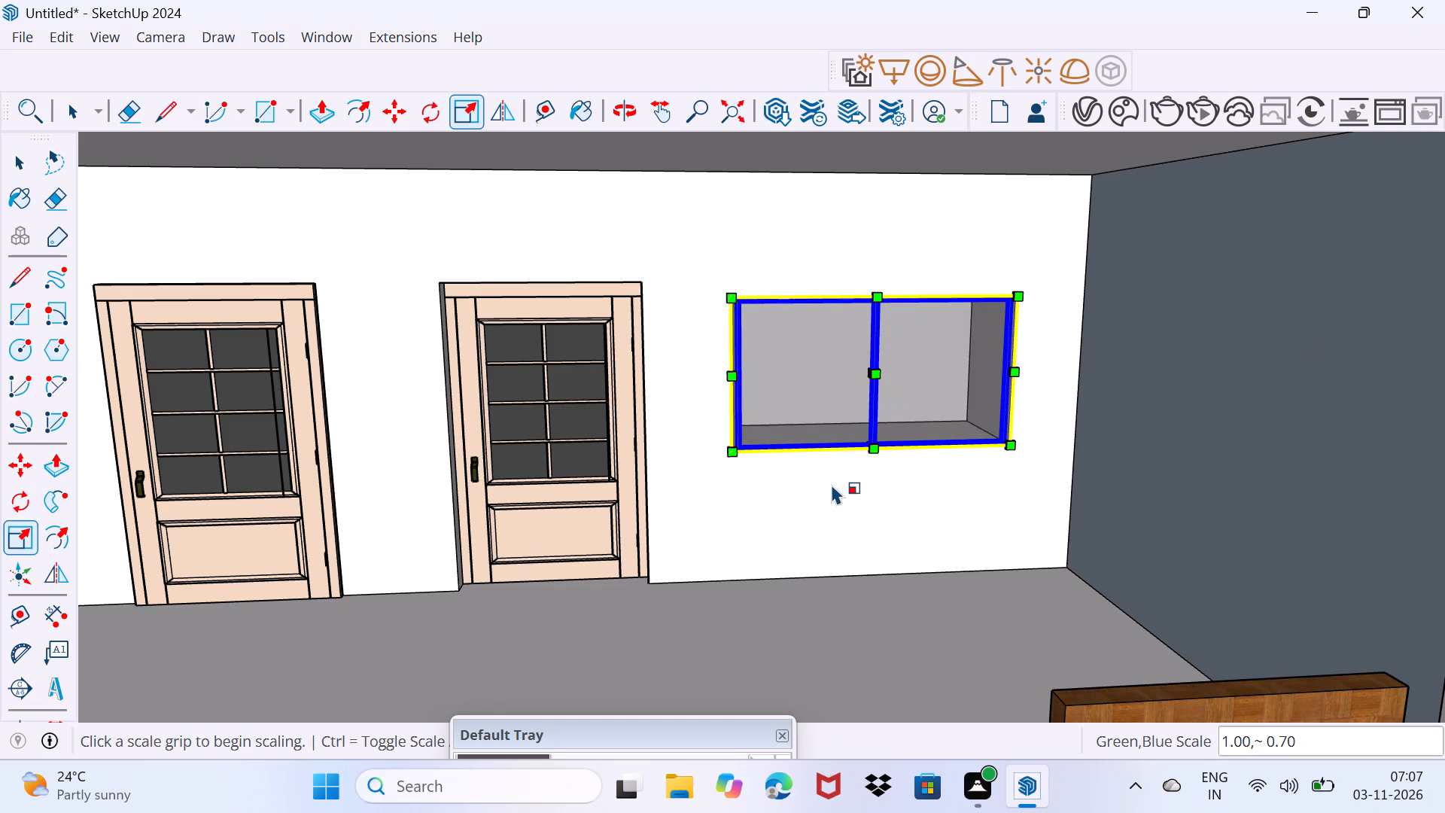
{"action": "key", "text": "space"}
{"action": "left_click_drag", "start_coordinate": [824, 492], "coordinate": [848, 452]}
{"action": "left_click", "coordinate": [938, 457]}
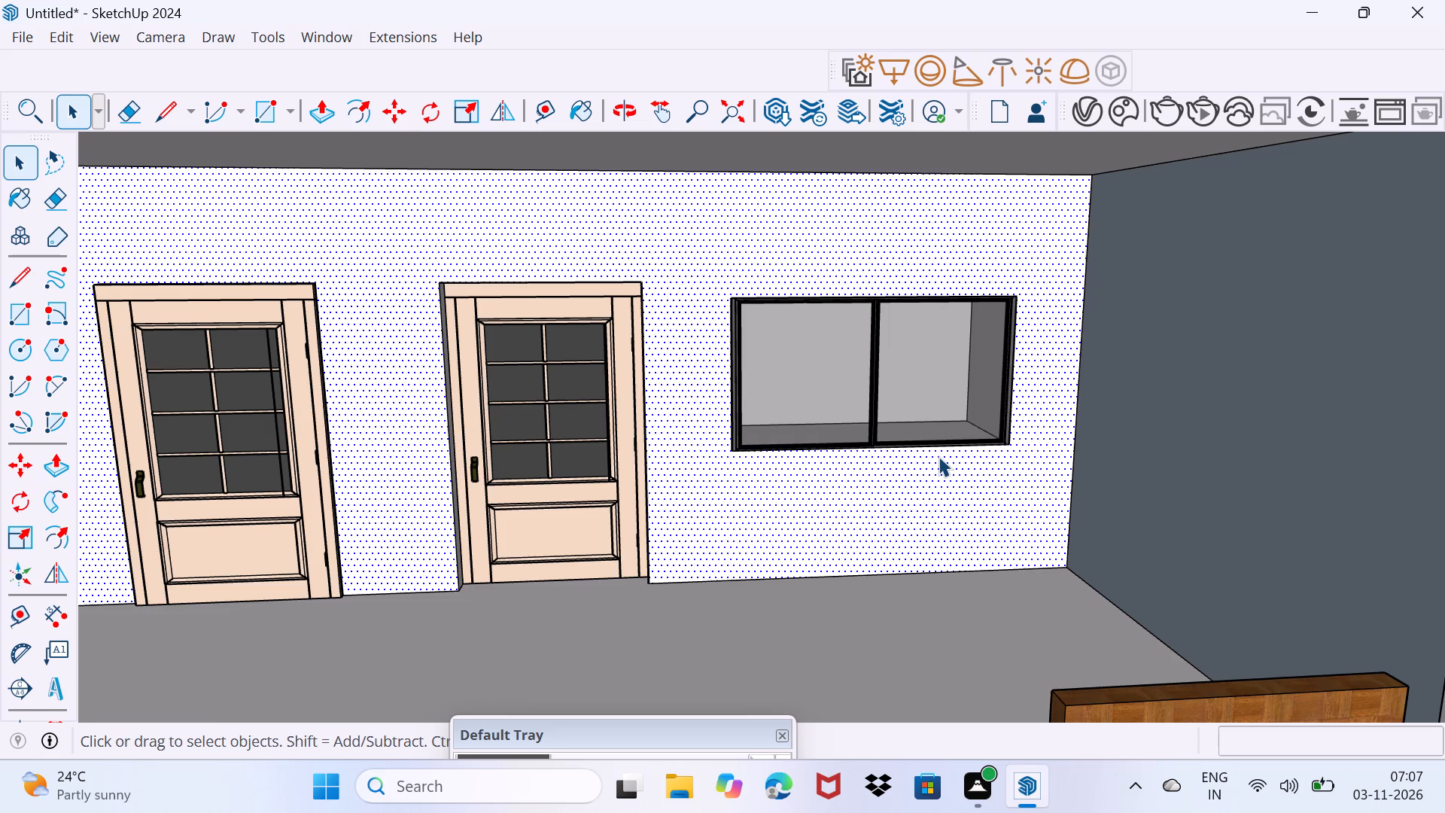
Copy the fitted middle-floor window about 12' 4 7/16" down to the lower corner of the ground-floor opening.
{"action": "scroll", "coordinate": [967, 453], "scroll_direction": "up", "scroll_amount": 3}
{"action": "left_click_drag", "start_coordinate": [782, 381], "coordinate": [794, 368]}
{"action": "left_click", "coordinate": [840, 352]}
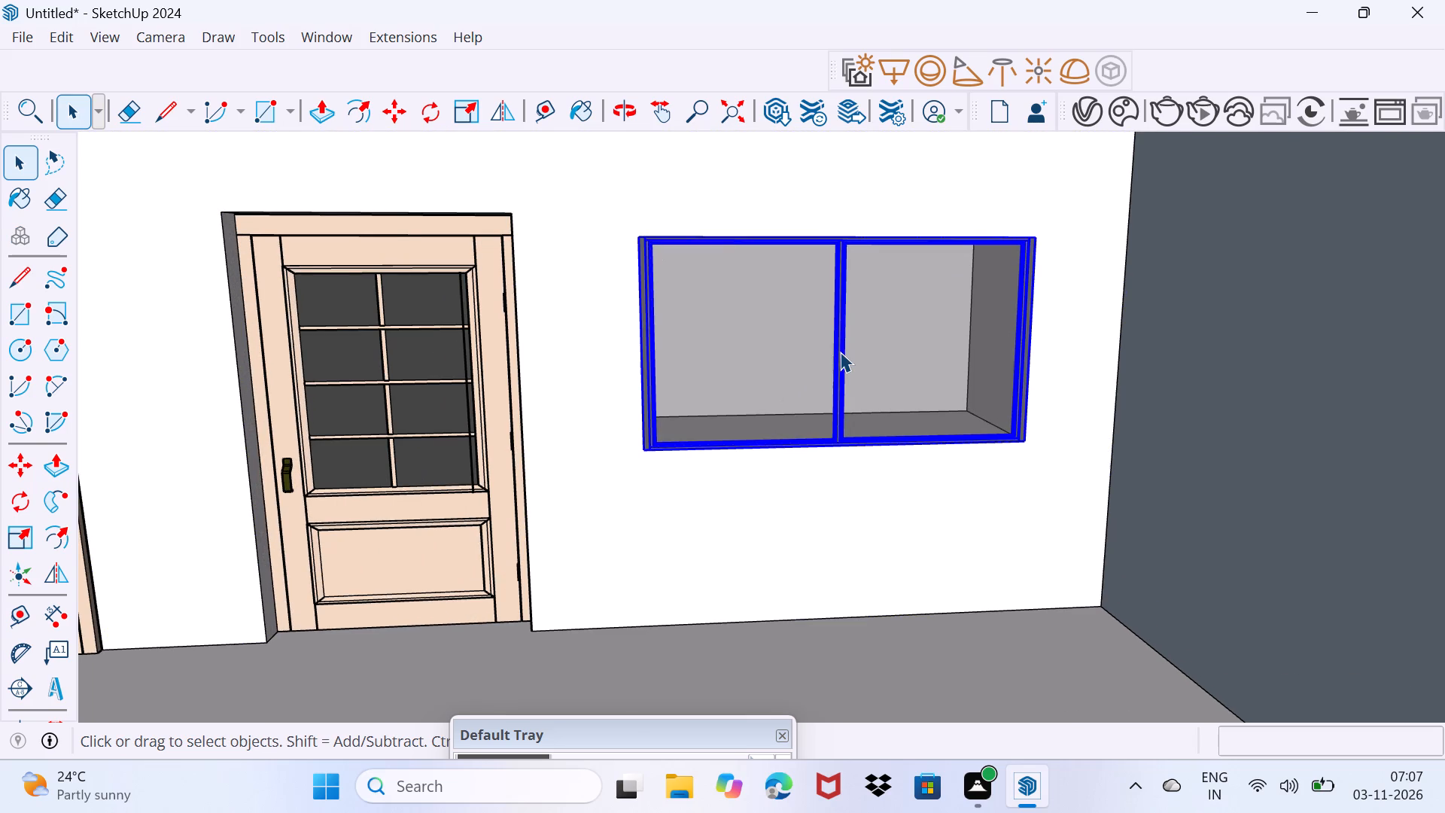
{"action": "key", "text": "m"}
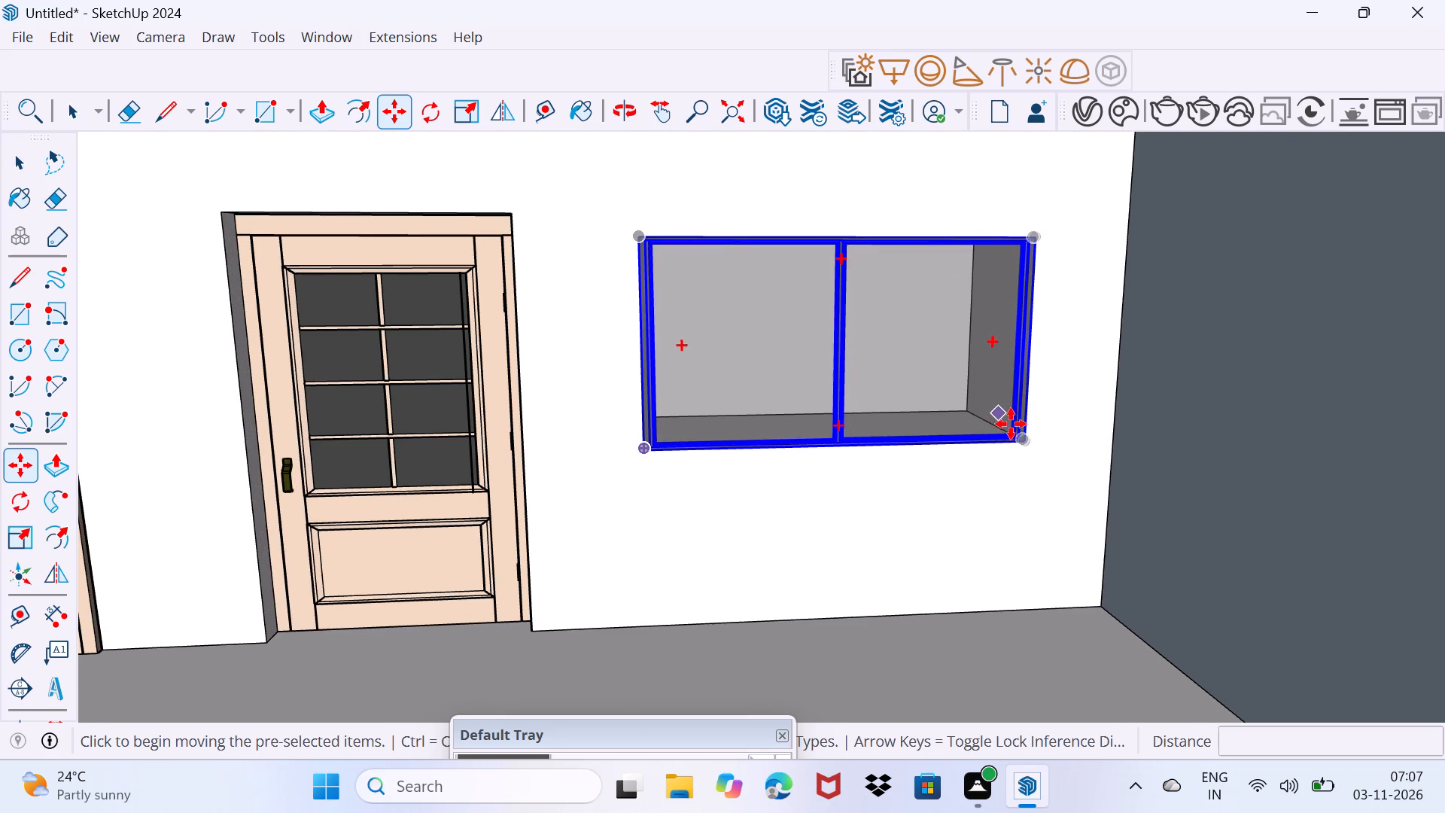
{"action": "left_click", "coordinate": [1028, 433]}
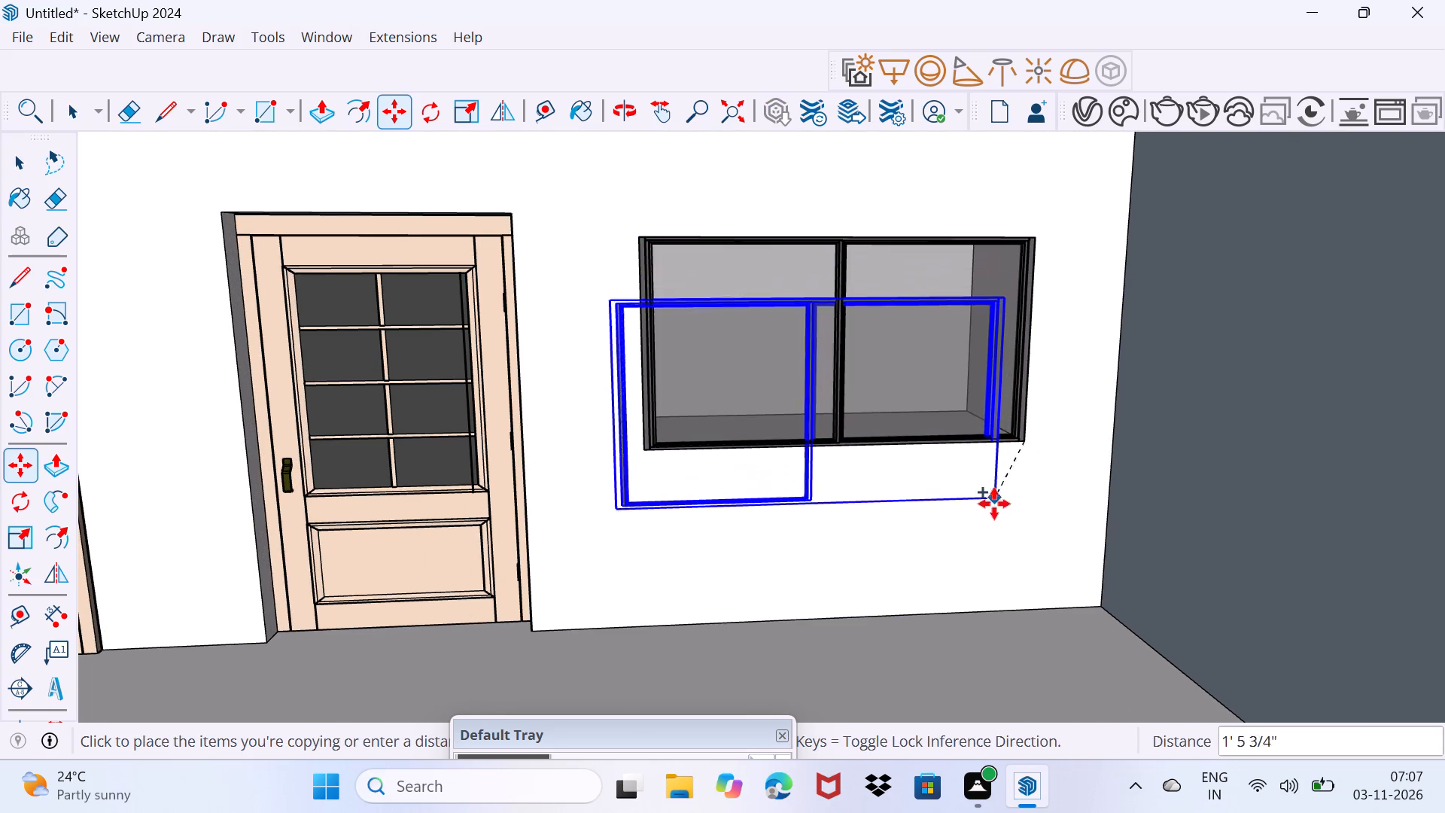
{"action": "middle_click_drag", "start_coordinate": [994, 504], "coordinate": [928, 51], "text": "shift"}
{"action": "scroll", "coordinate": [976, 526], "scroll_direction": "up", "scroll_amount": 6}
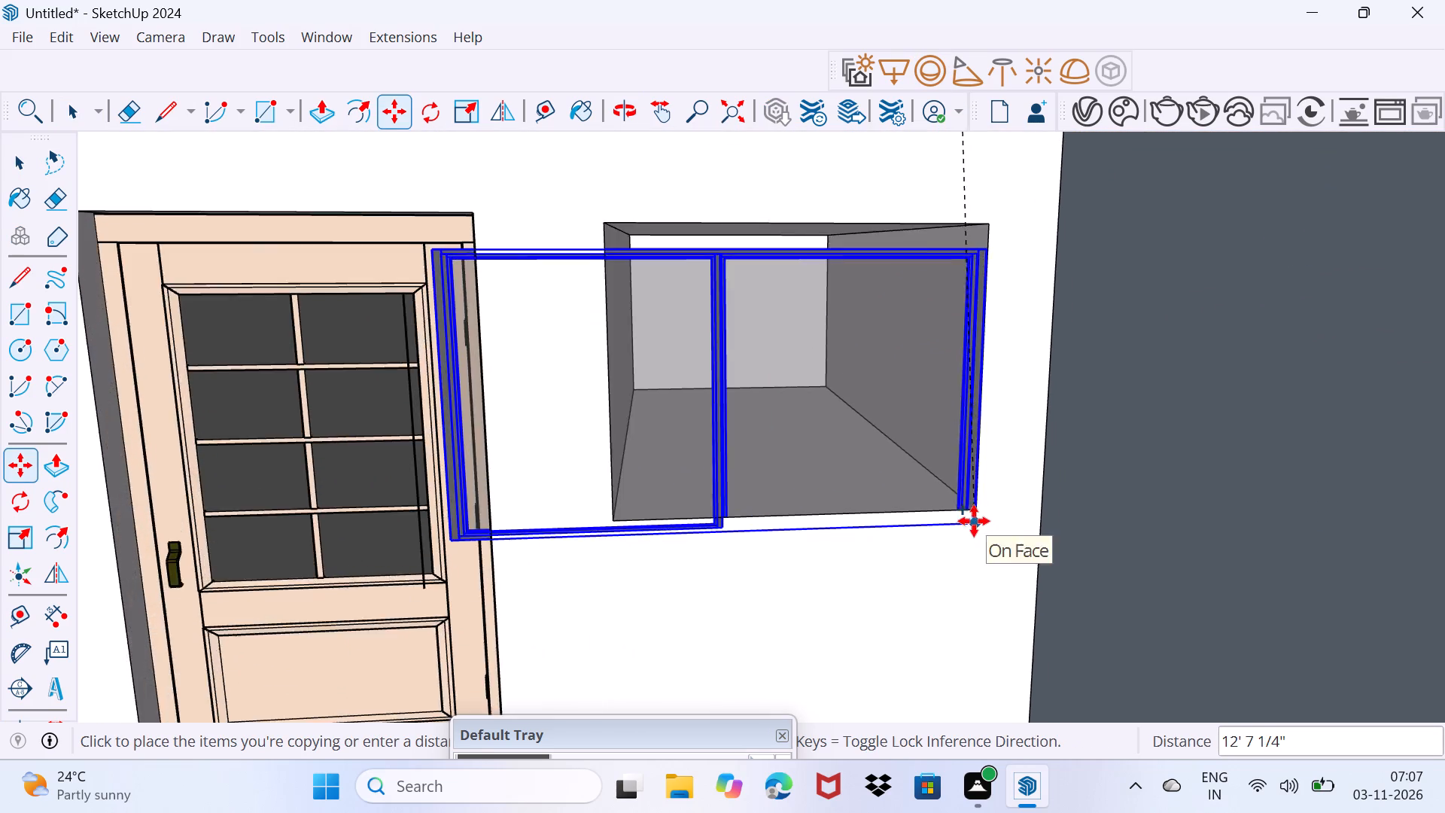
{"action": "scroll", "coordinate": [974, 521], "scroll_direction": "up", "scroll_amount": 2}
{"action": "left_click", "coordinate": [976, 503]}
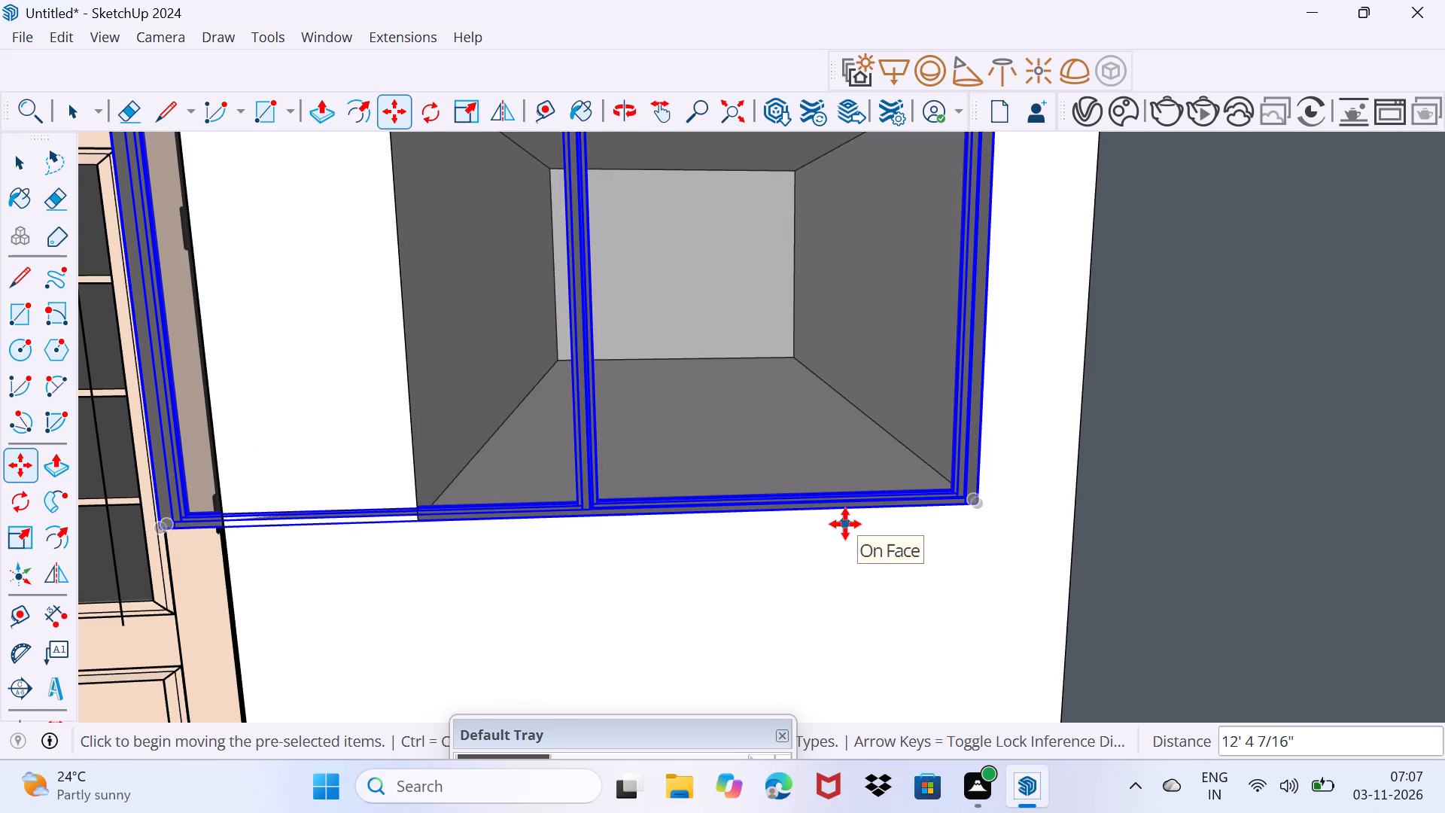
Scale the wing's ground-floor window to the opening's width and raise its head to the opening's top edge.
{"action": "key", "text": "s"}
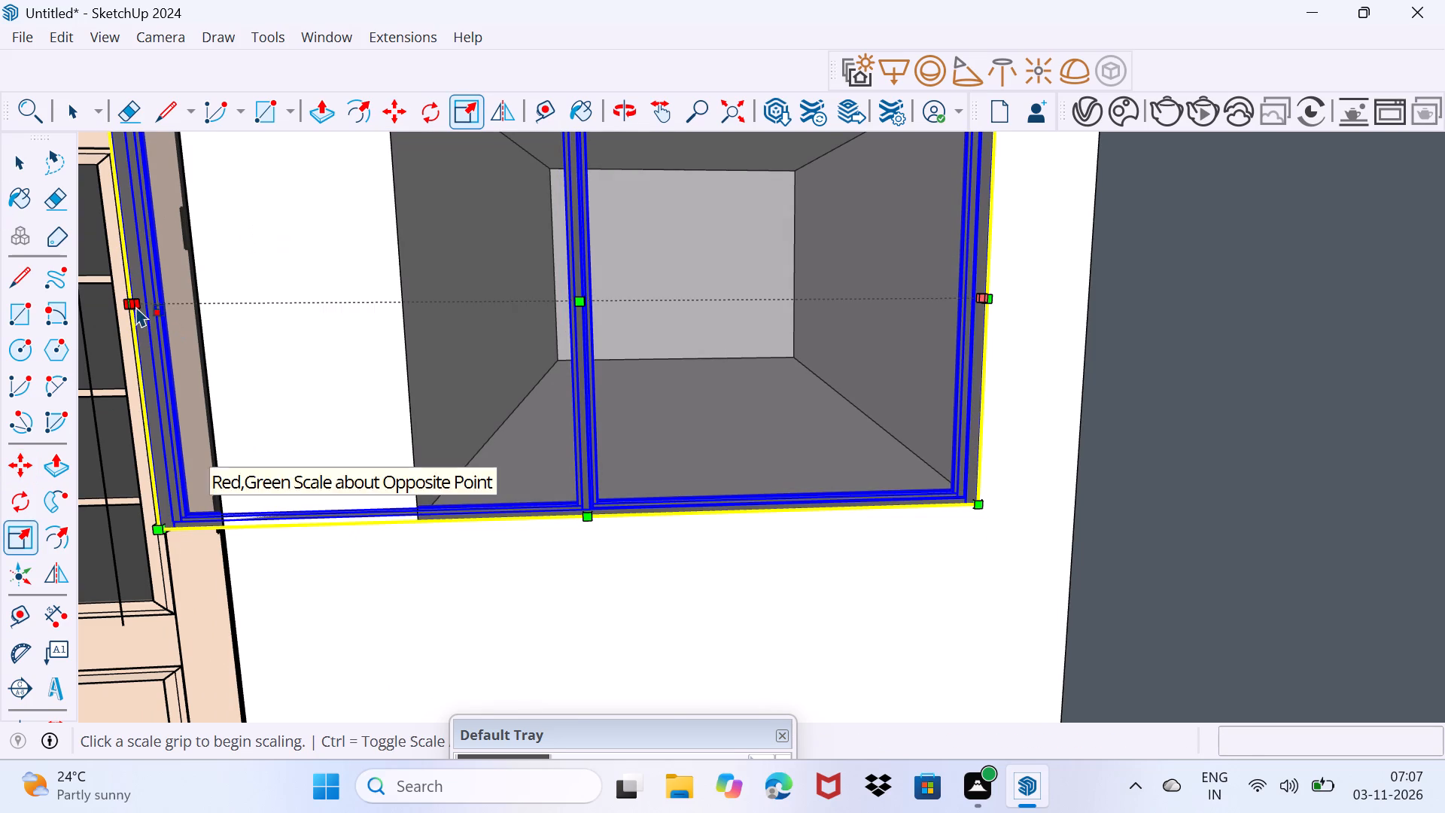
{"action": "left_click_drag", "start_coordinate": [136, 306], "coordinate": [410, 328]}
{"action": "middle_click_drag", "start_coordinate": [451, 313], "coordinate": [449, 421], "text": "shift"}
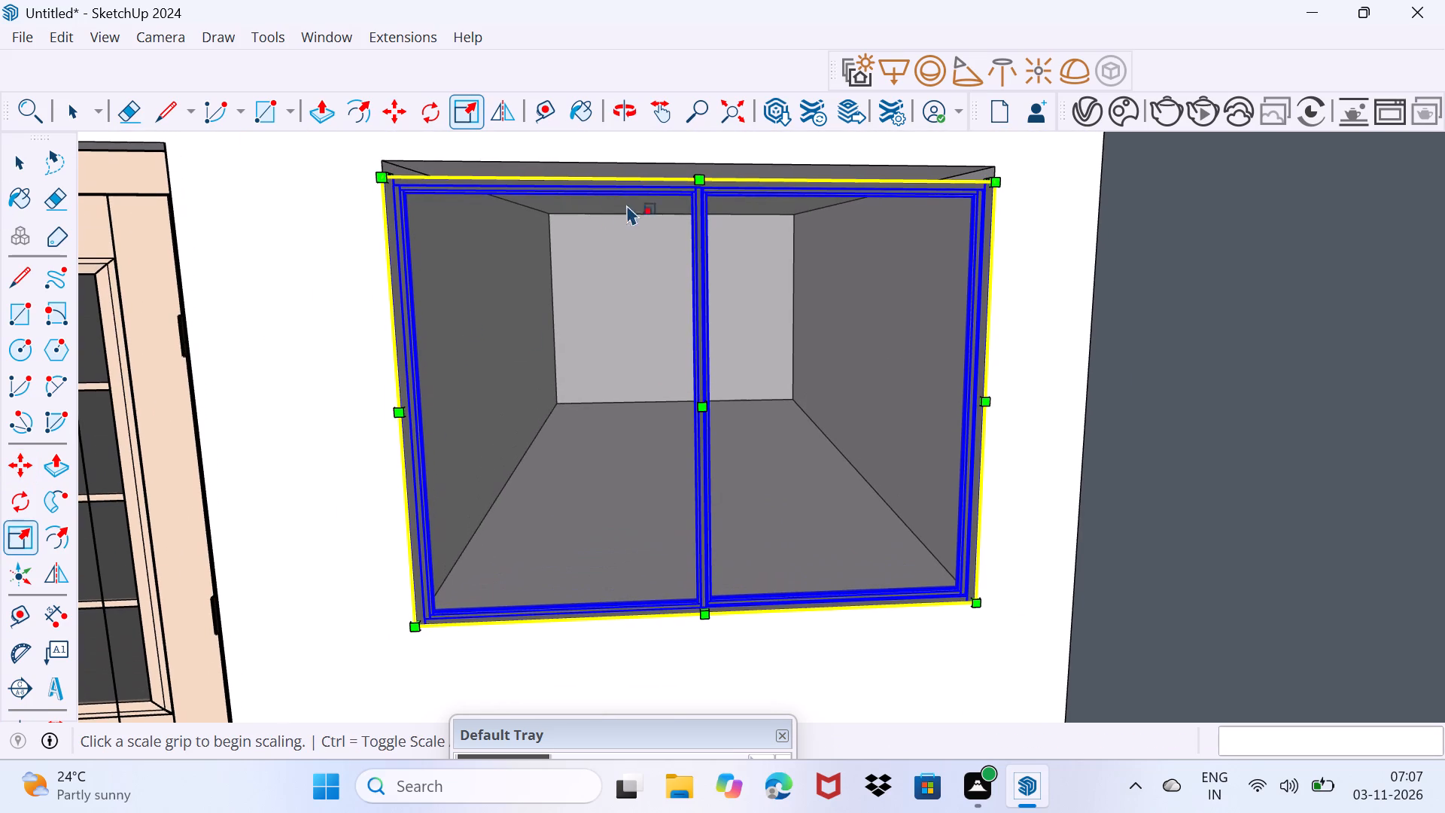
{"action": "left_click_drag", "start_coordinate": [701, 186], "coordinate": [701, 181]}
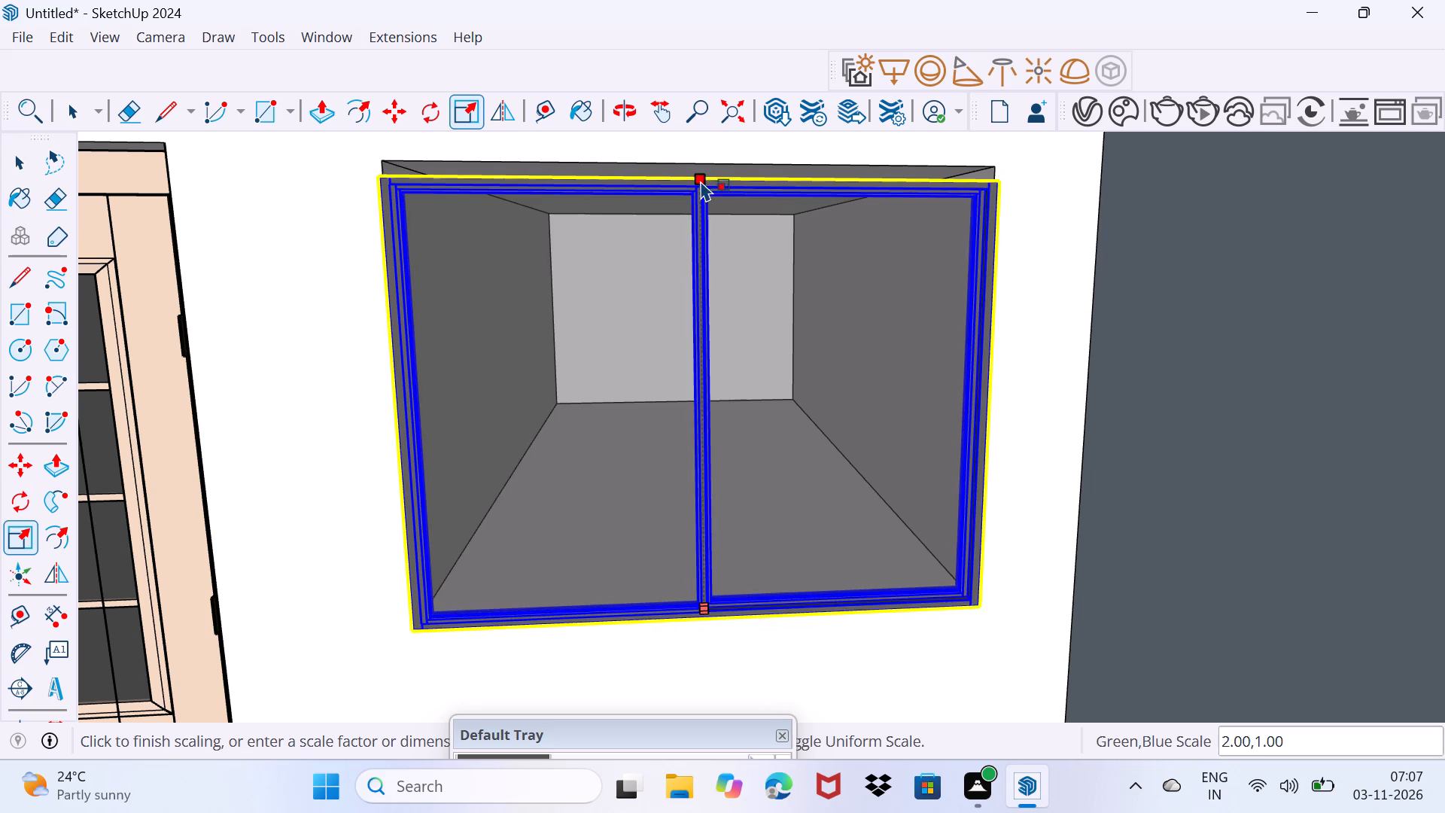
{"action": "left_click_drag", "start_coordinate": [701, 181], "coordinate": [702, 163]}
{"action": "key", "text": "space"}
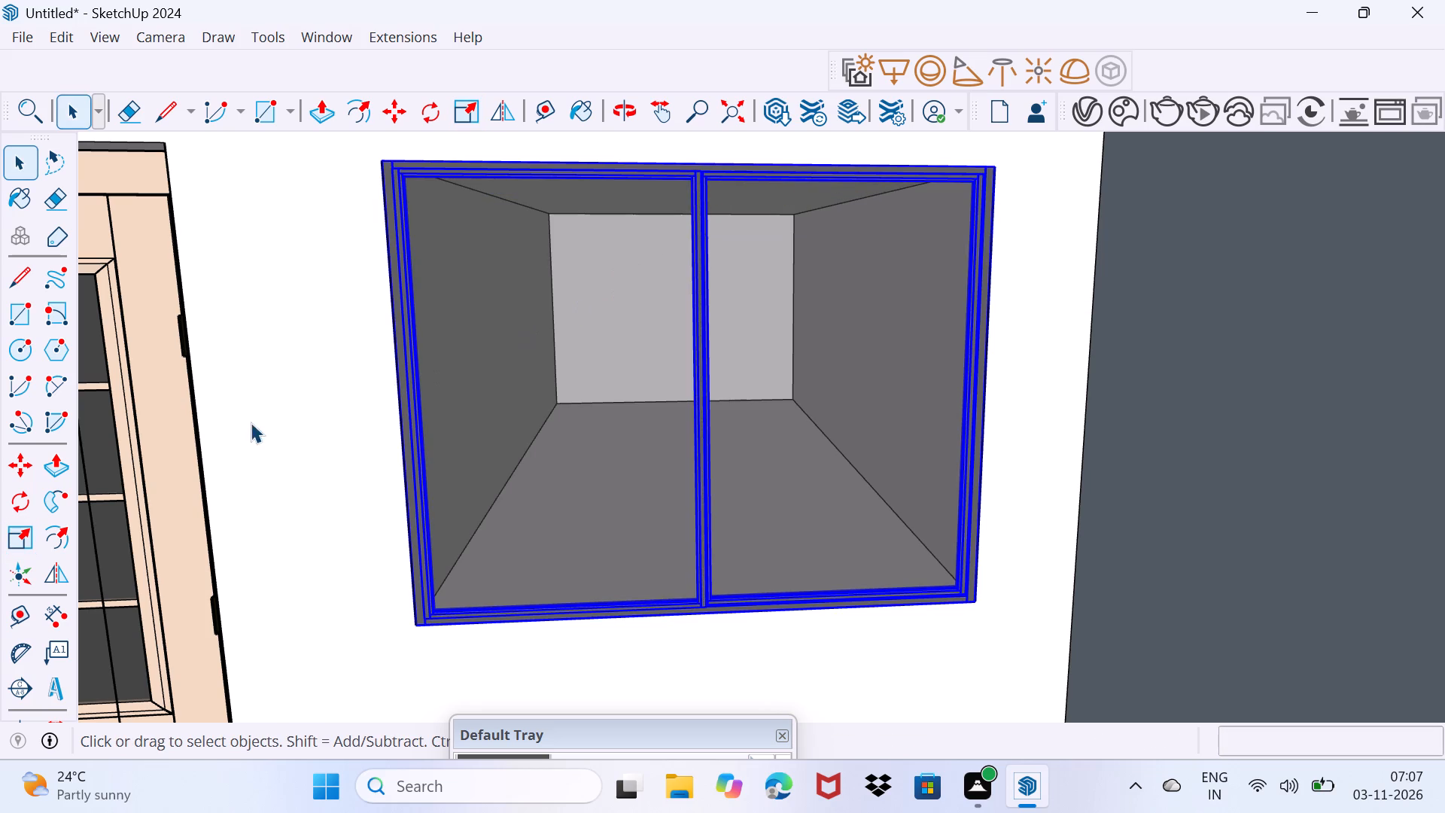
{"action": "left_click", "coordinate": [367, 373]}
Review the whole building facade from outside, checking the doors and windows fitted on all three floors.
{"action": "scroll", "coordinate": [340, 344], "scroll_direction": "down", "scroll_amount": 3}
{"action": "left_click_drag", "start_coordinate": [302, 382], "coordinate": [364, 280]}
{"action": "scroll", "coordinate": [364, 243], "scroll_direction": "down", "scroll_amount": 7}
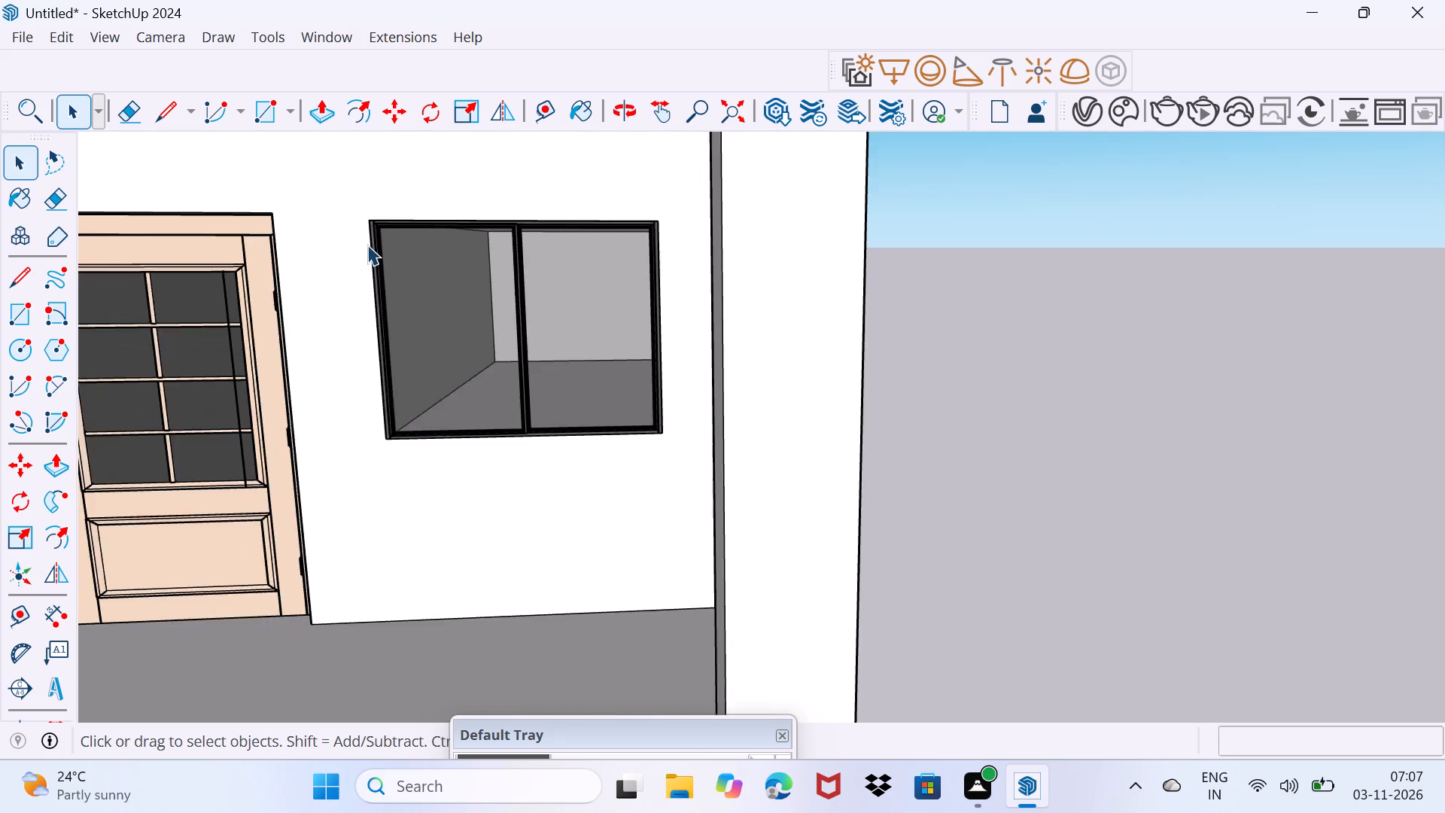
{"action": "scroll", "coordinate": [367, 245], "scroll_direction": "down", "scroll_amount": 16}
{"action": "middle_click_drag", "start_coordinate": [344, 424], "coordinate": [565, 417]}
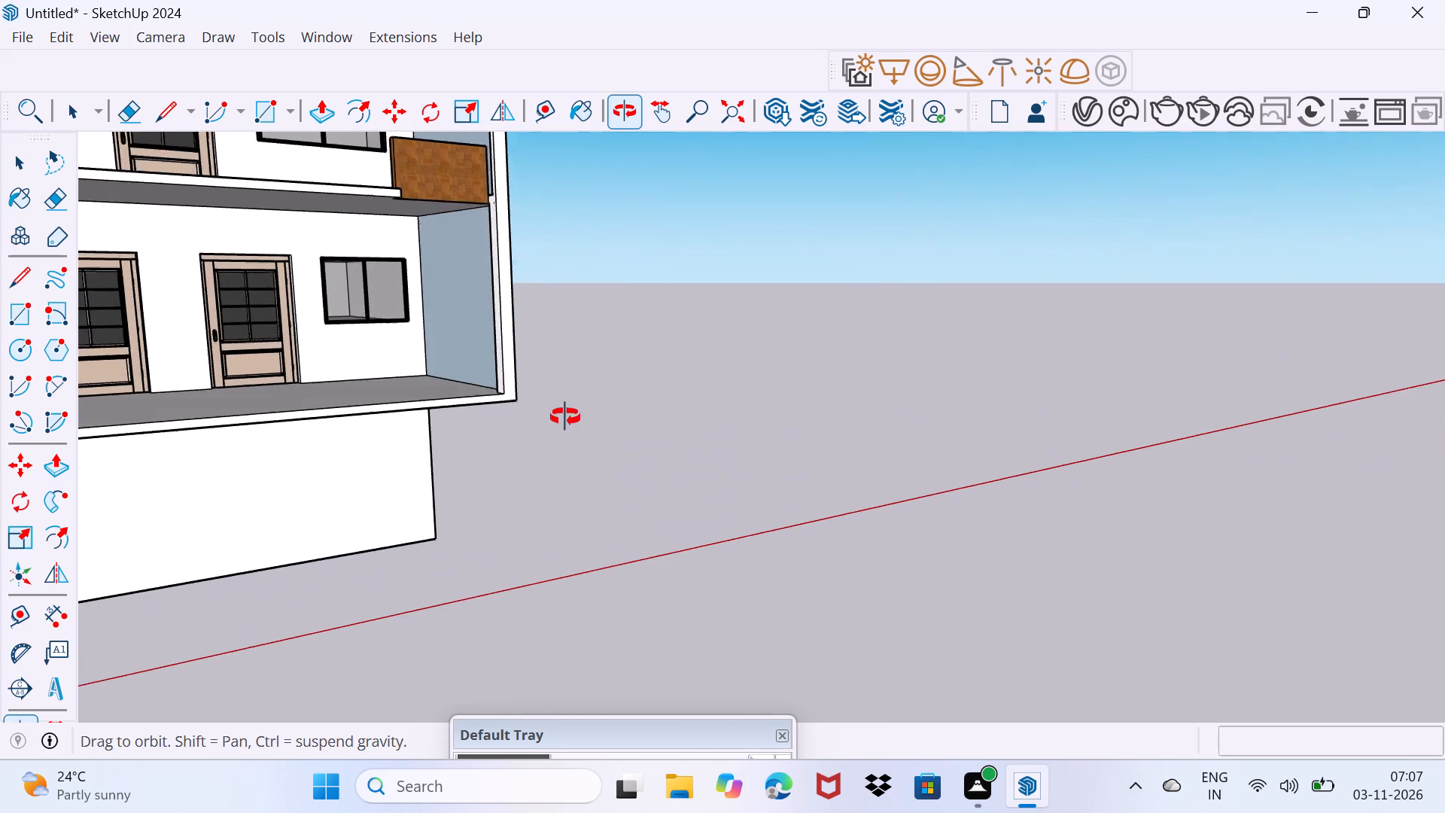
{"action": "middle_click_drag", "start_coordinate": [565, 417], "coordinate": [812, 373]}
{"action": "scroll", "coordinate": [744, 392], "scroll_direction": "down", "scroll_amount": 9}
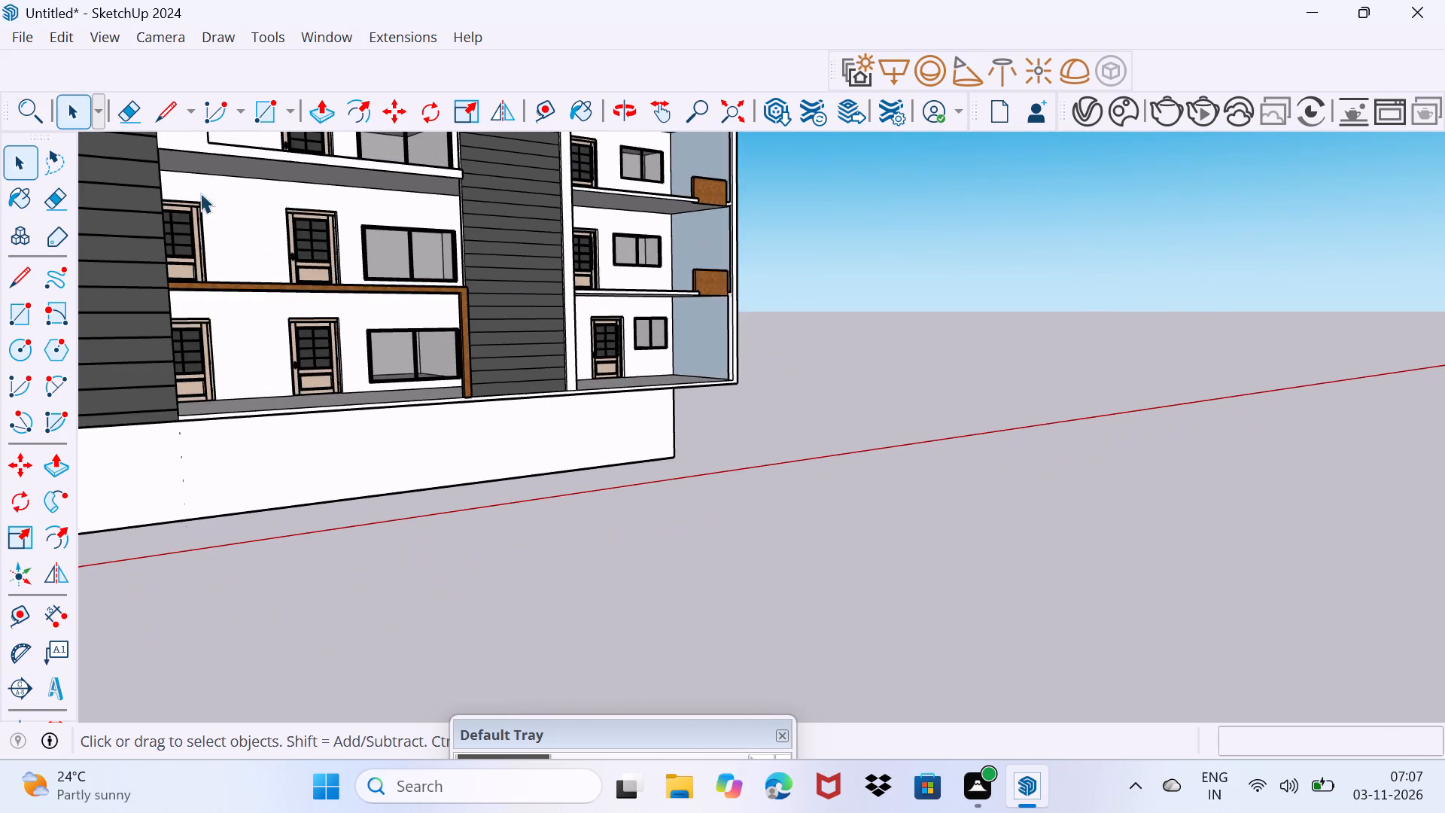
{"action": "scroll", "coordinate": [332, 248], "scroll_direction": "down", "scroll_amount": 4}
{"action": "middle_click_drag", "start_coordinate": [358, 257], "coordinate": [459, 431]}
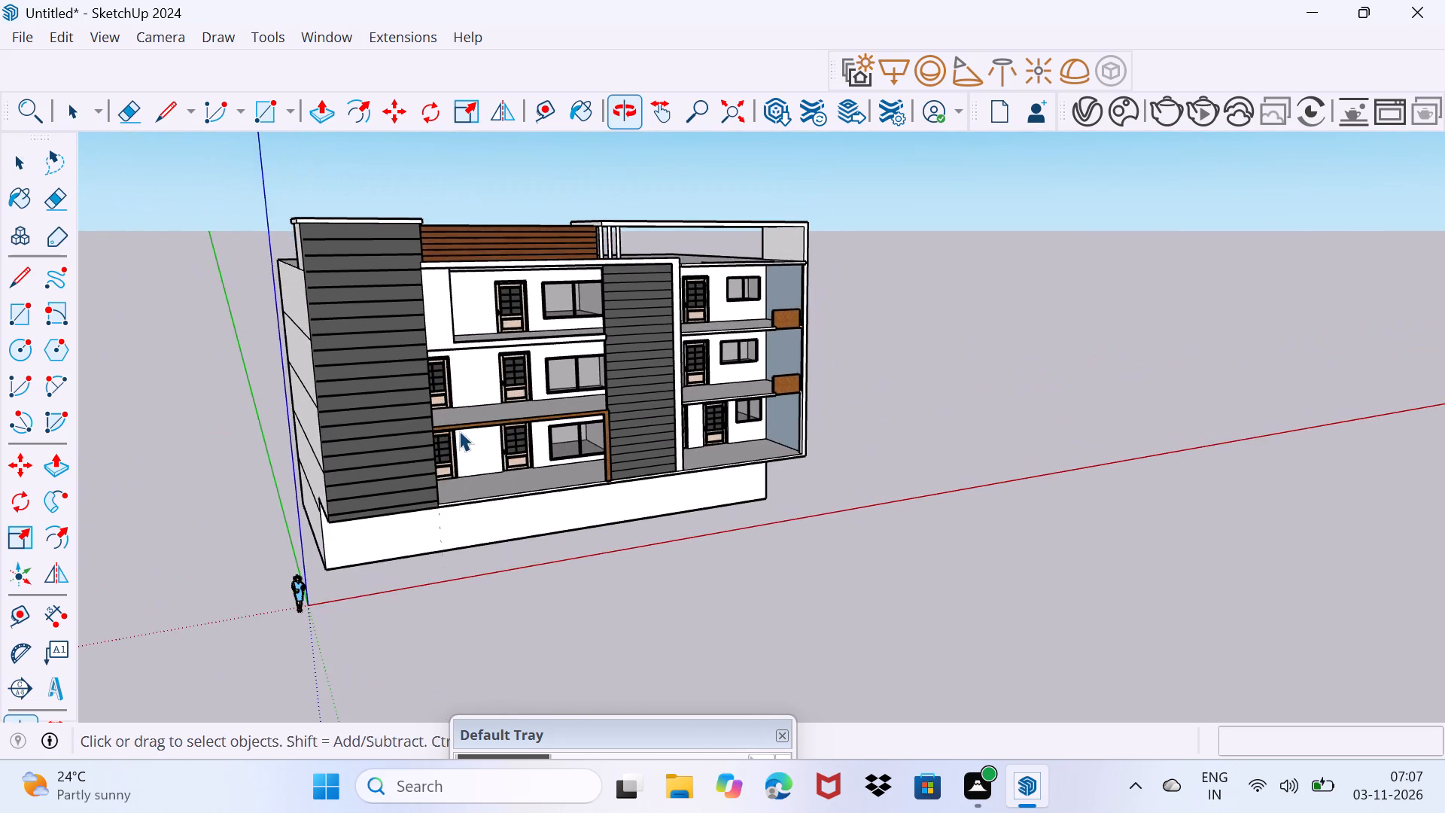
{"action": "middle_click_drag", "start_coordinate": [455, 422], "coordinate": [348, 417]}
{"action": "scroll", "coordinate": [463, 352], "scroll_direction": "up", "scroll_amount": 4}
{"action": "middle_click_drag", "start_coordinate": [480, 329], "coordinate": [375, 318]}
Search 3D Warehouse for "railing", refine the search to "railing glass", and browse the models.
{"action": "left_click", "coordinate": [343, 39]}
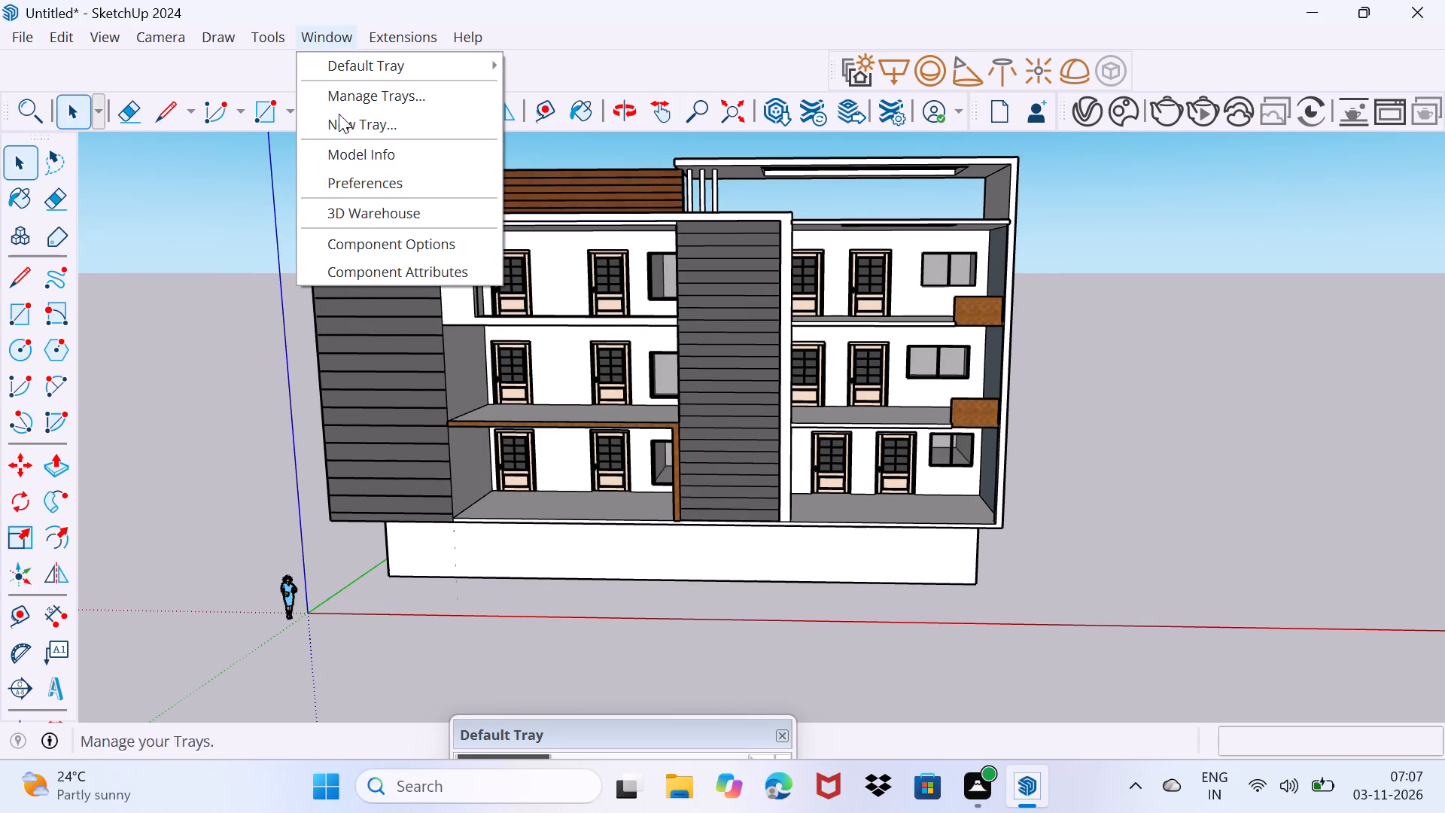
{"action": "left_click", "coordinate": [359, 204]}
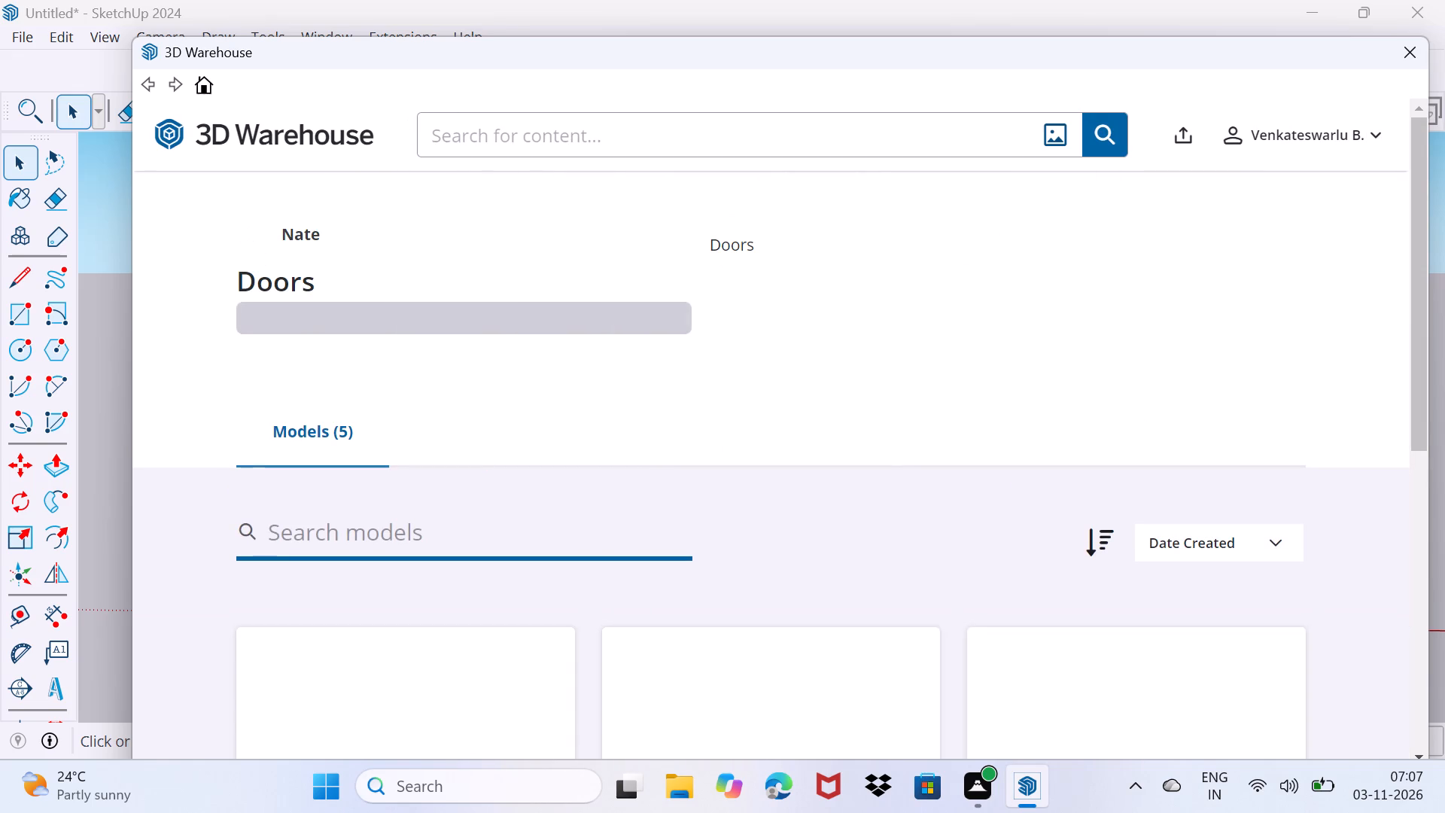
{"action": "left_click", "coordinate": [489, 136]}
{"action": "type", "text": "railing"}
{"action": "key", "text": "Return"}
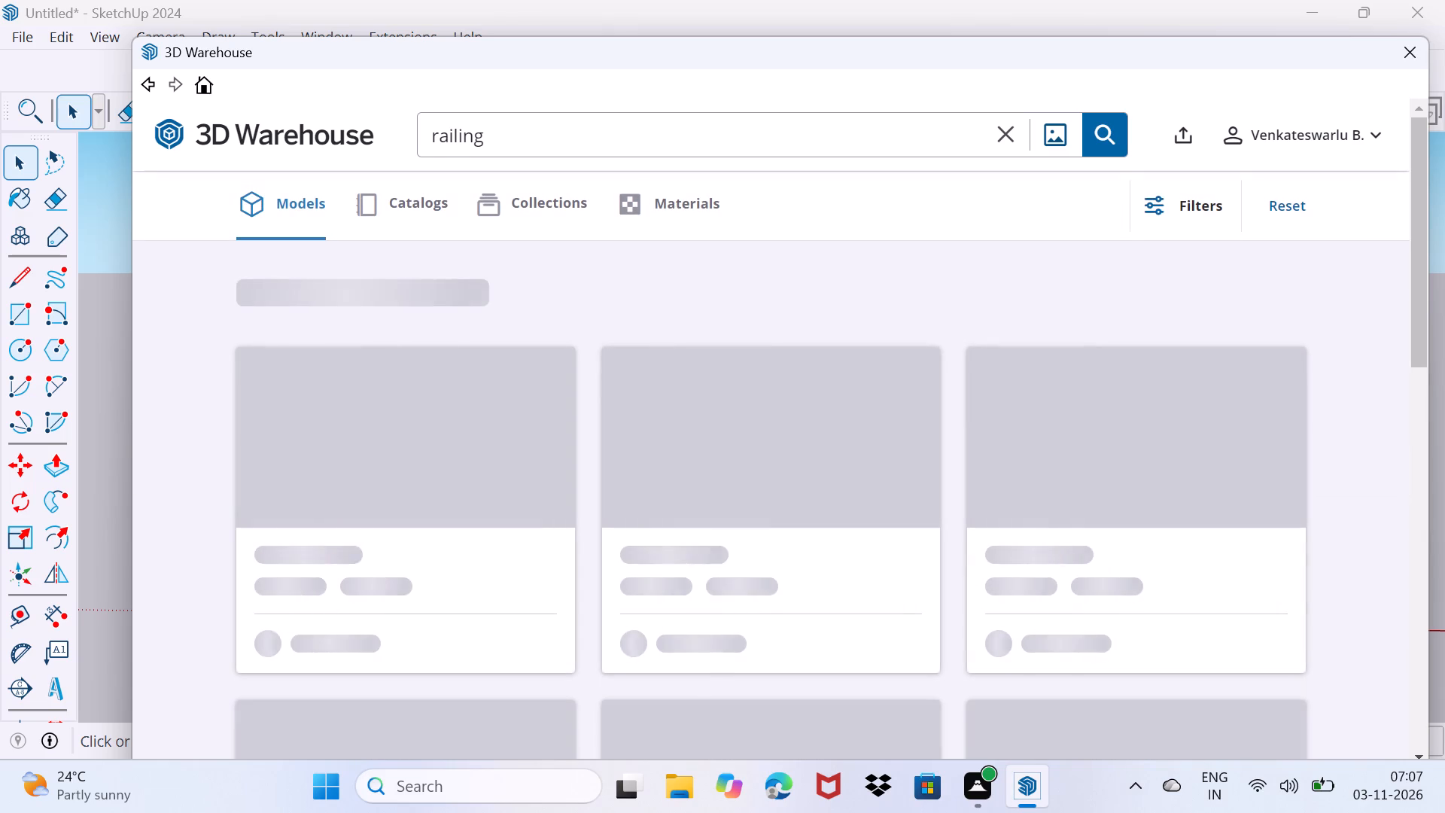
{"action": "left_click", "coordinate": [526, 140]}
{"action": "key", "text": "space"}
{"action": "type", "text": "gl"}
{"action": "type", "text": "ass"}
{"action": "key", "text": "Return"}
{"action": "scroll", "coordinate": [547, 224], "scroll_direction": "down", "scroll_amount": 4}
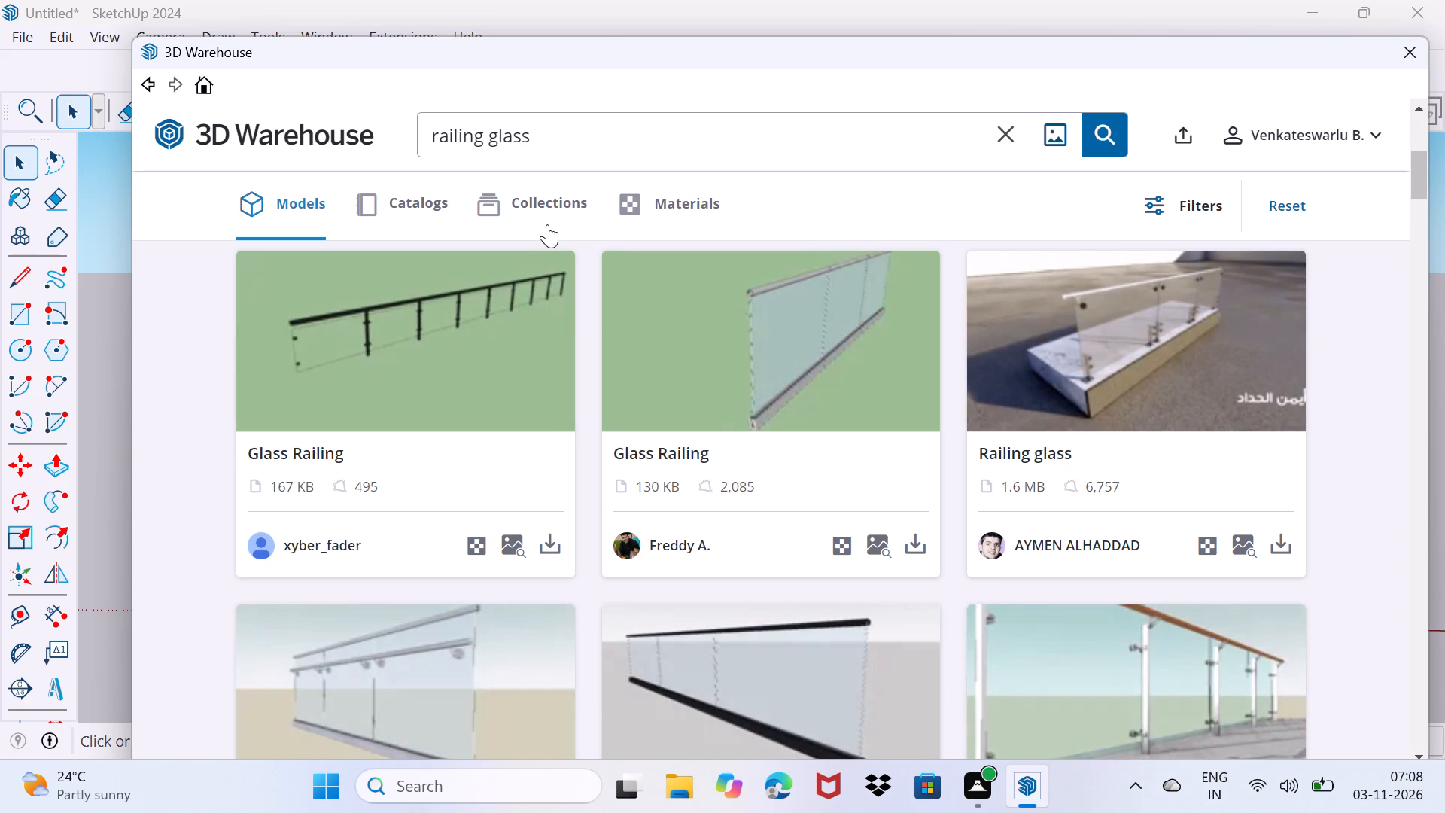
Browse the "railing glass" model results in 3D Warehouse to find a suitable plain glass railing for the balconies.
{"action": "scroll", "coordinate": [547, 224], "scroll_direction": "down", "scroll_amount": 3}
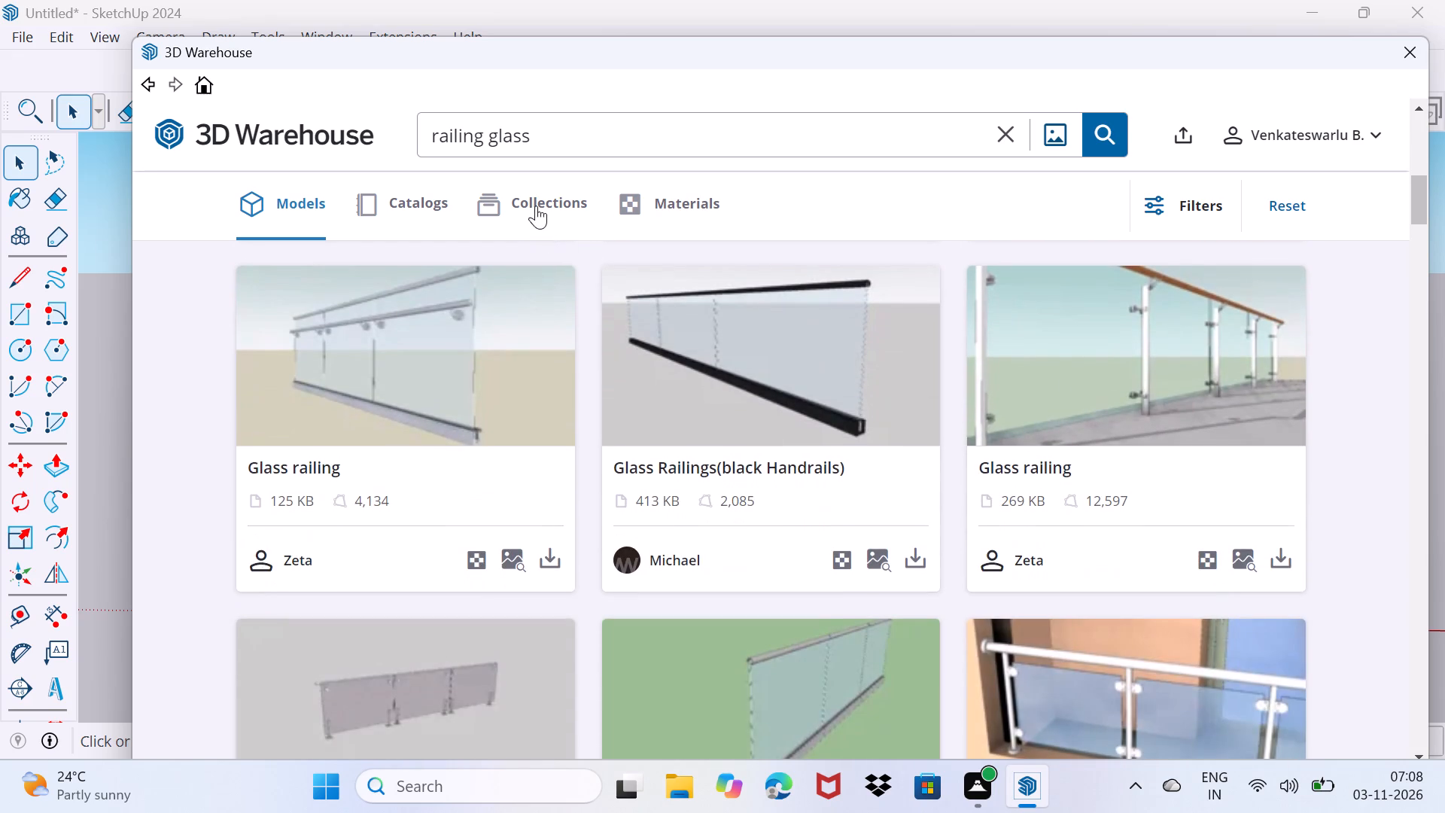
{"action": "scroll", "coordinate": [536, 206], "scroll_direction": "down", "scroll_amount": 2}
{"action": "scroll", "coordinate": [546, 210], "scroll_direction": "up", "scroll_amount": 4}
{"action": "scroll", "coordinate": [546, 210], "scroll_direction": "down", "scroll_amount": 10}
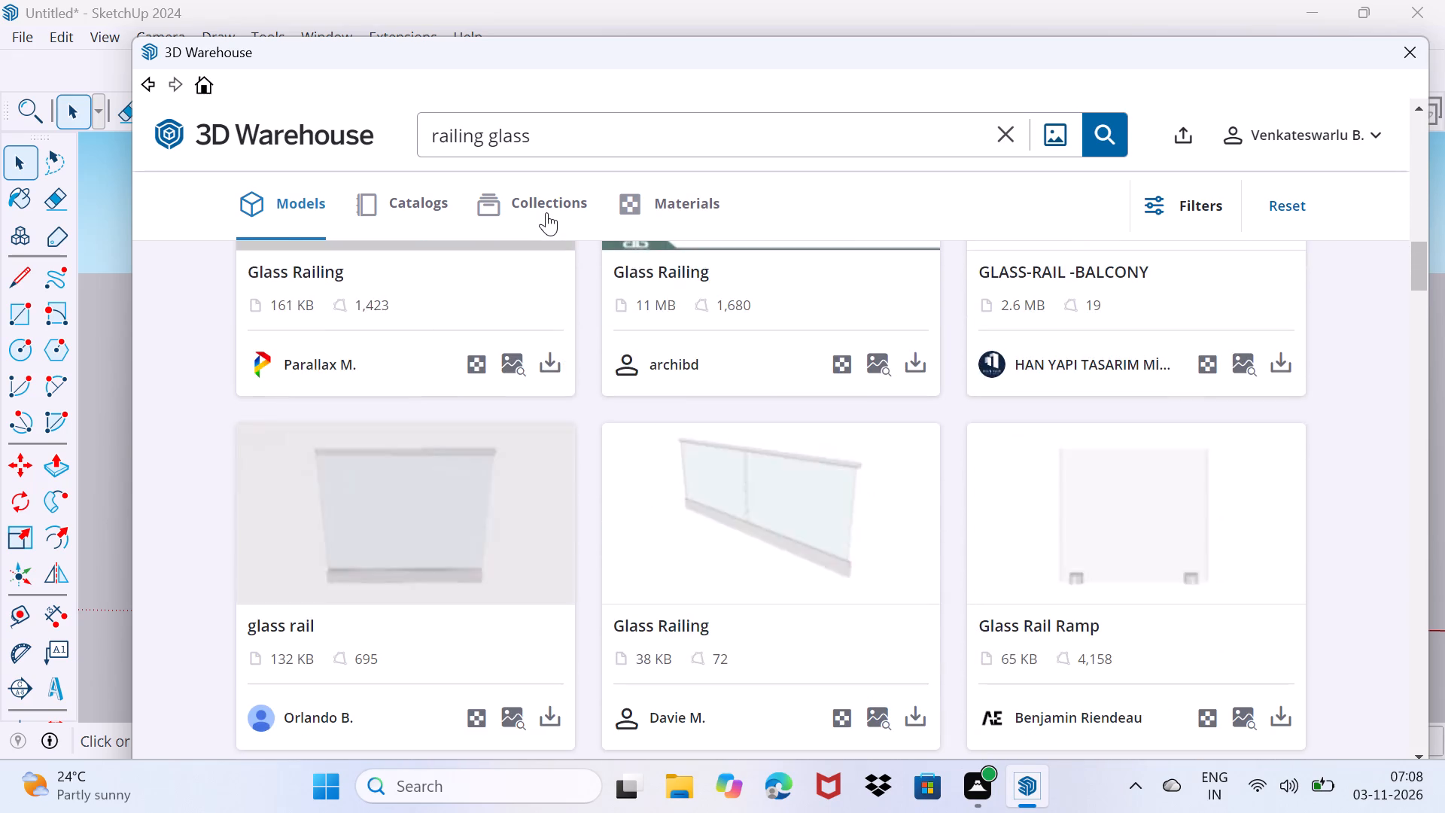
{"action": "scroll", "coordinate": [546, 212], "scroll_direction": "down", "scroll_amount": 7}
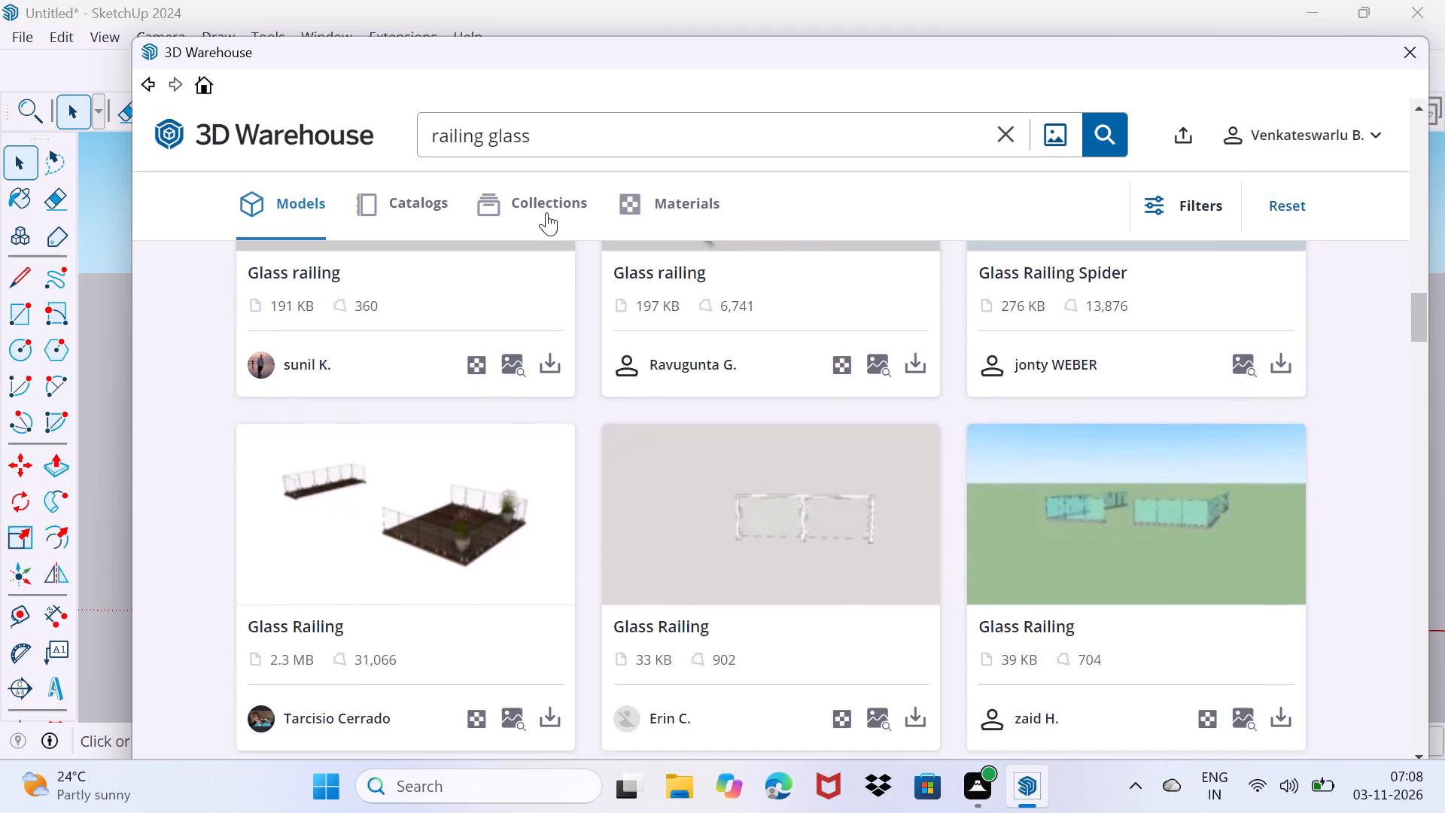
{"action": "scroll", "coordinate": [546, 212], "scroll_direction": "up", "scroll_amount": 4}
{"action": "scroll", "coordinate": [546, 212], "scroll_direction": "down", "scroll_amount": 8}
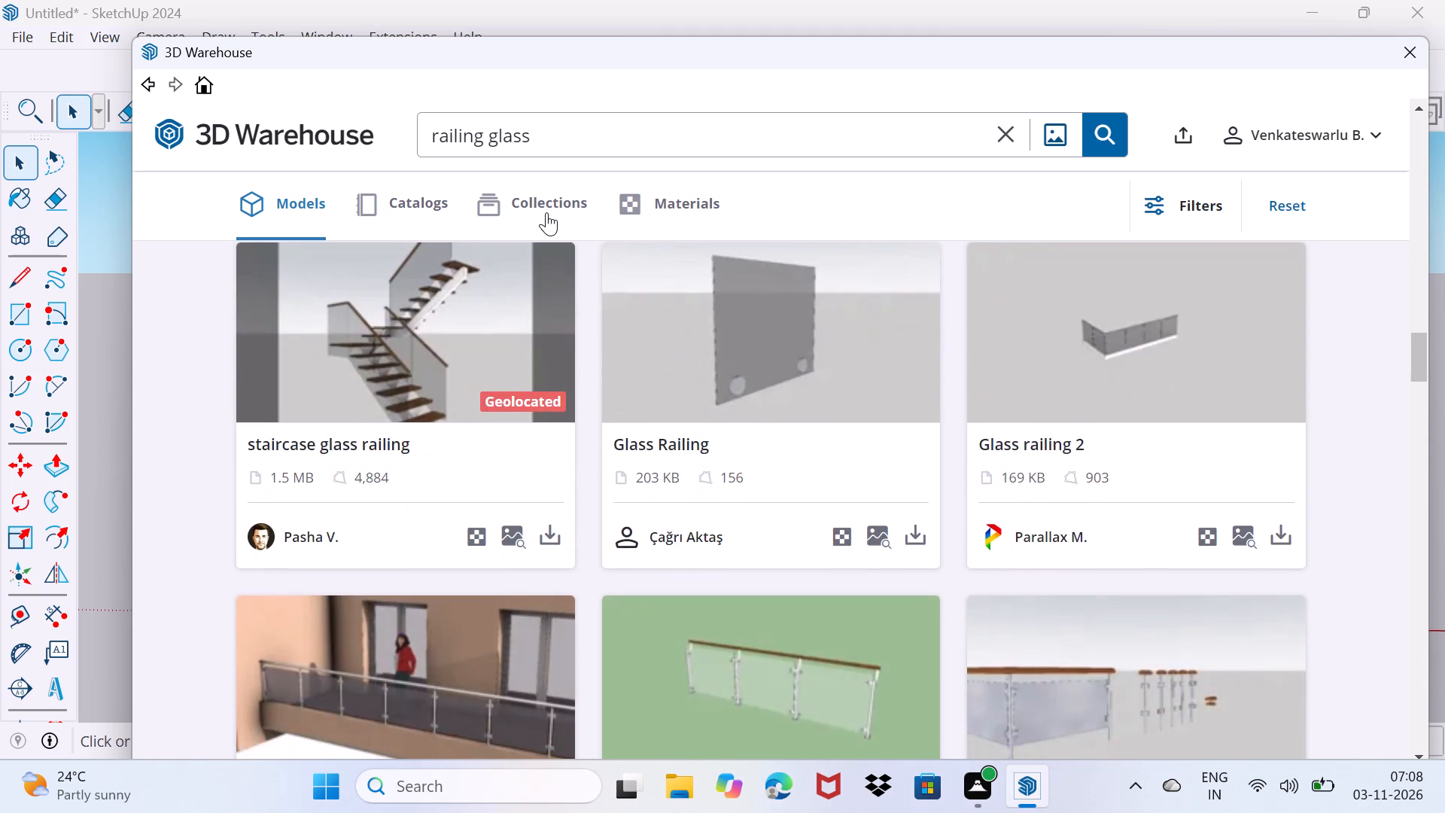
{"action": "scroll", "coordinate": [546, 212], "scroll_direction": "down", "scroll_amount": 5}
{"action": "scroll", "coordinate": [605, 282], "scroll_direction": "down", "scroll_amount": 5}
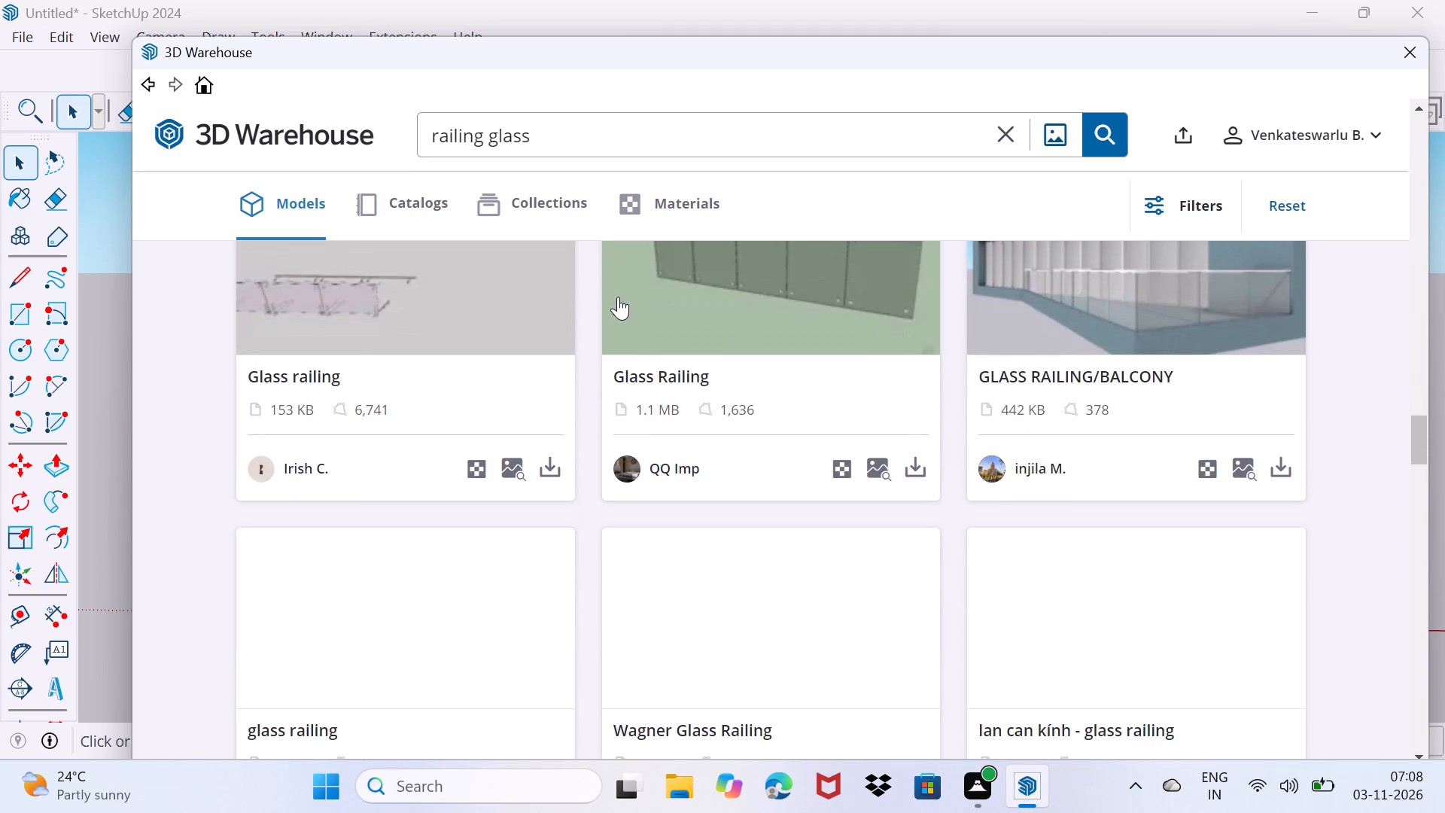
{"action": "scroll", "coordinate": [618, 297], "scroll_direction": "down", "scroll_amount": 3}
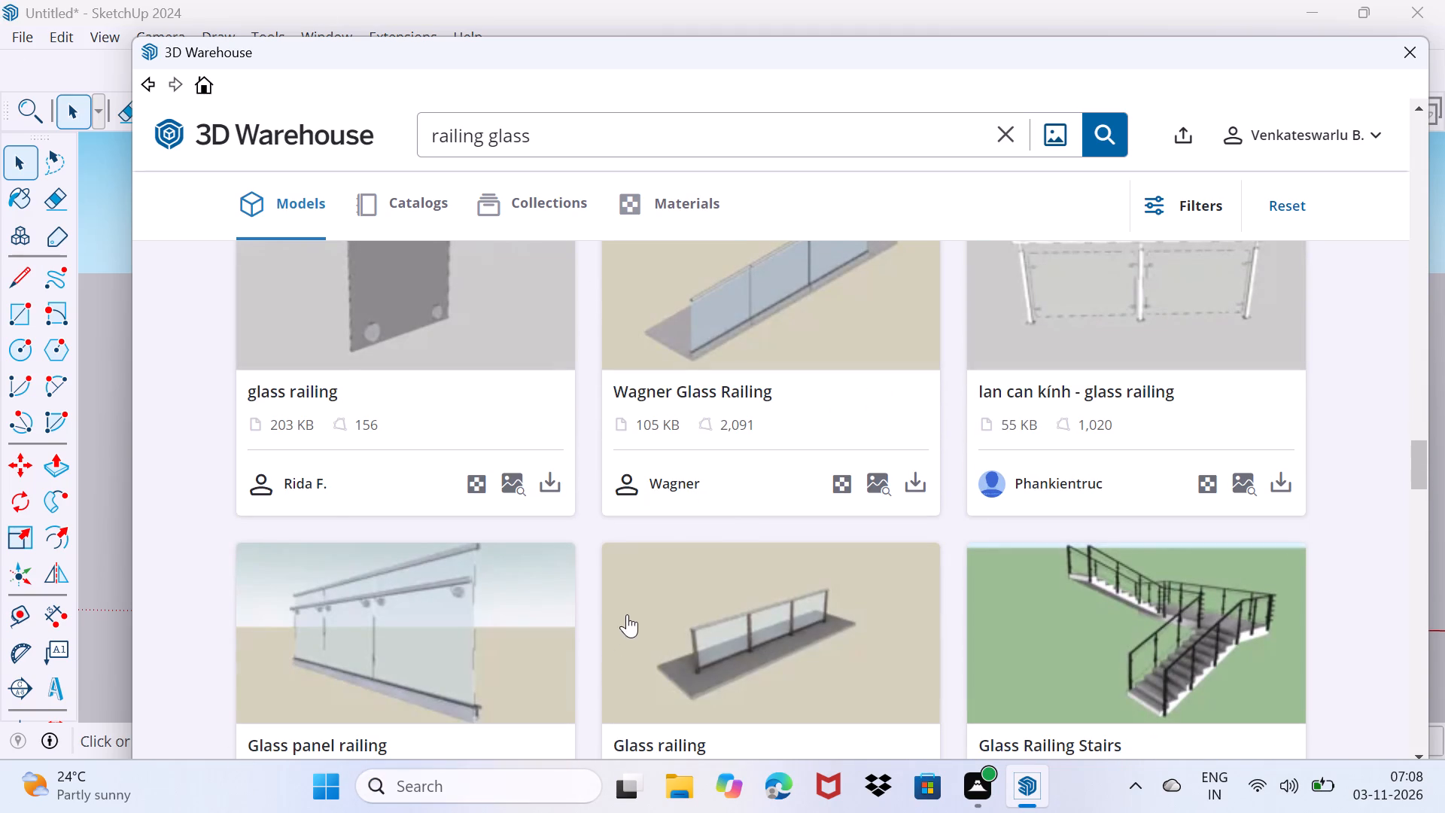
{"action": "scroll", "coordinate": [640, 496], "scroll_direction": "down", "scroll_amount": 8}
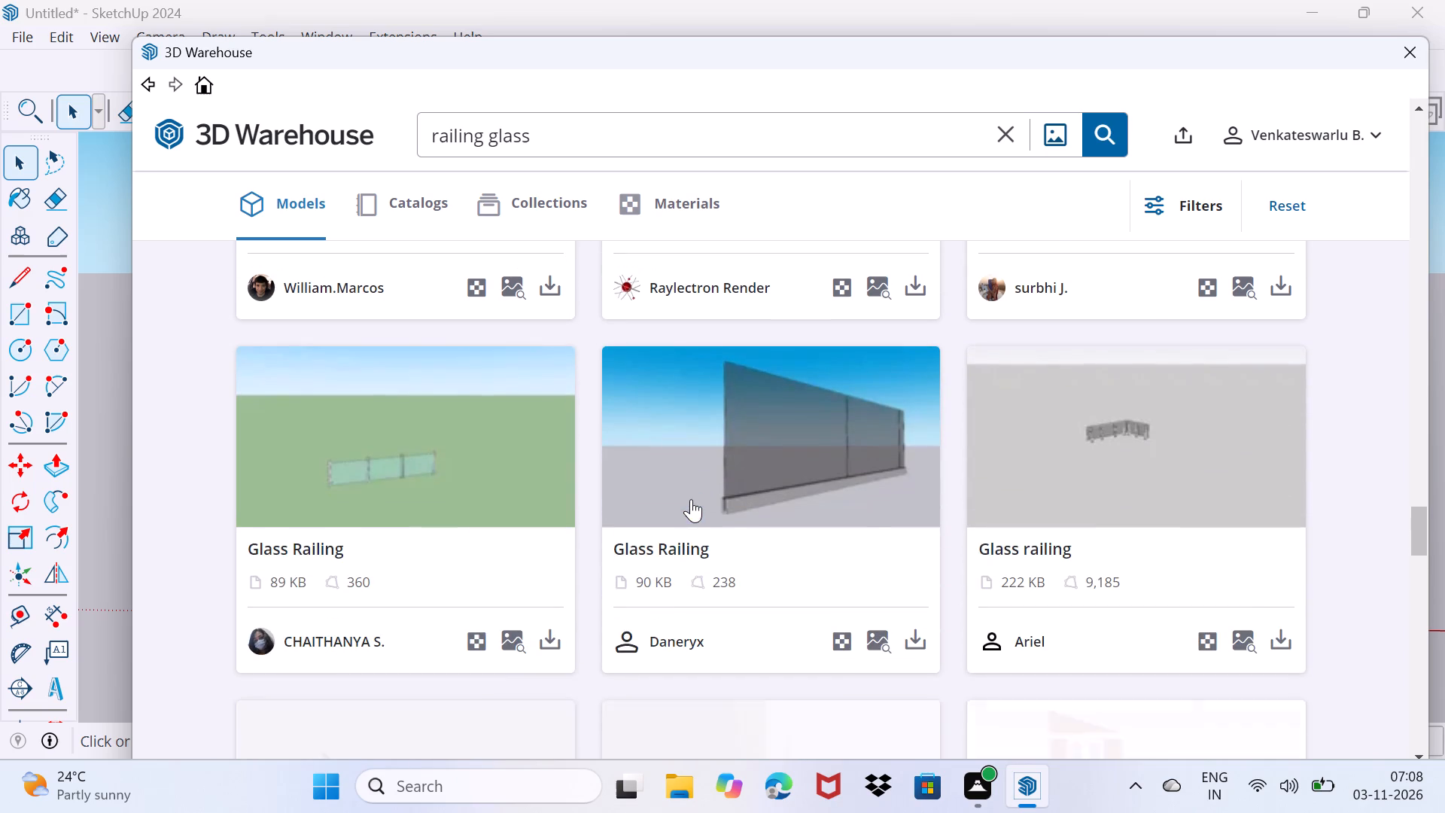
{"action": "scroll", "coordinate": [692, 492], "scroll_direction": "down", "scroll_amount": 8}
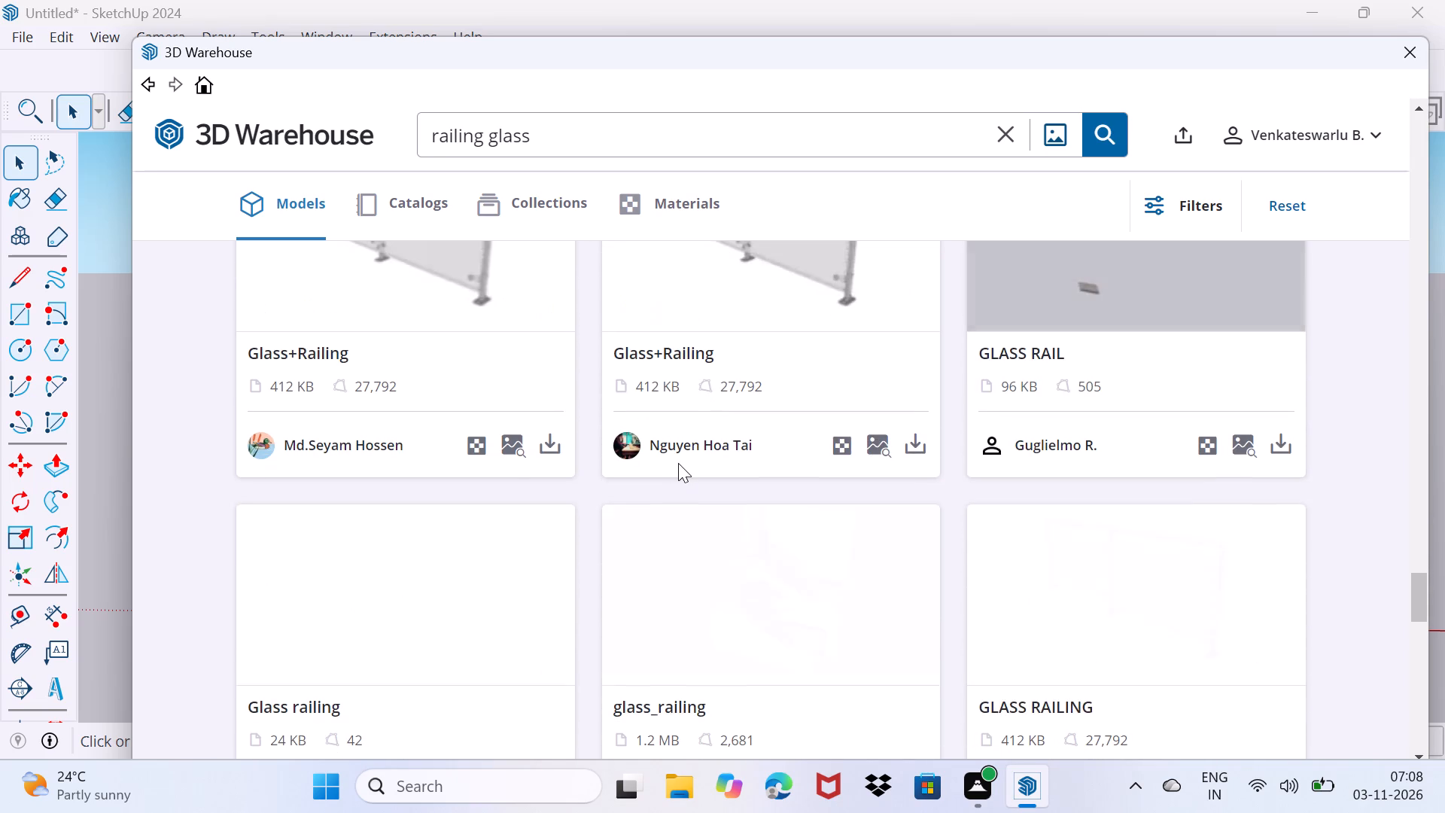
{"action": "scroll", "coordinate": [678, 463], "scroll_direction": "down", "scroll_amount": 6}
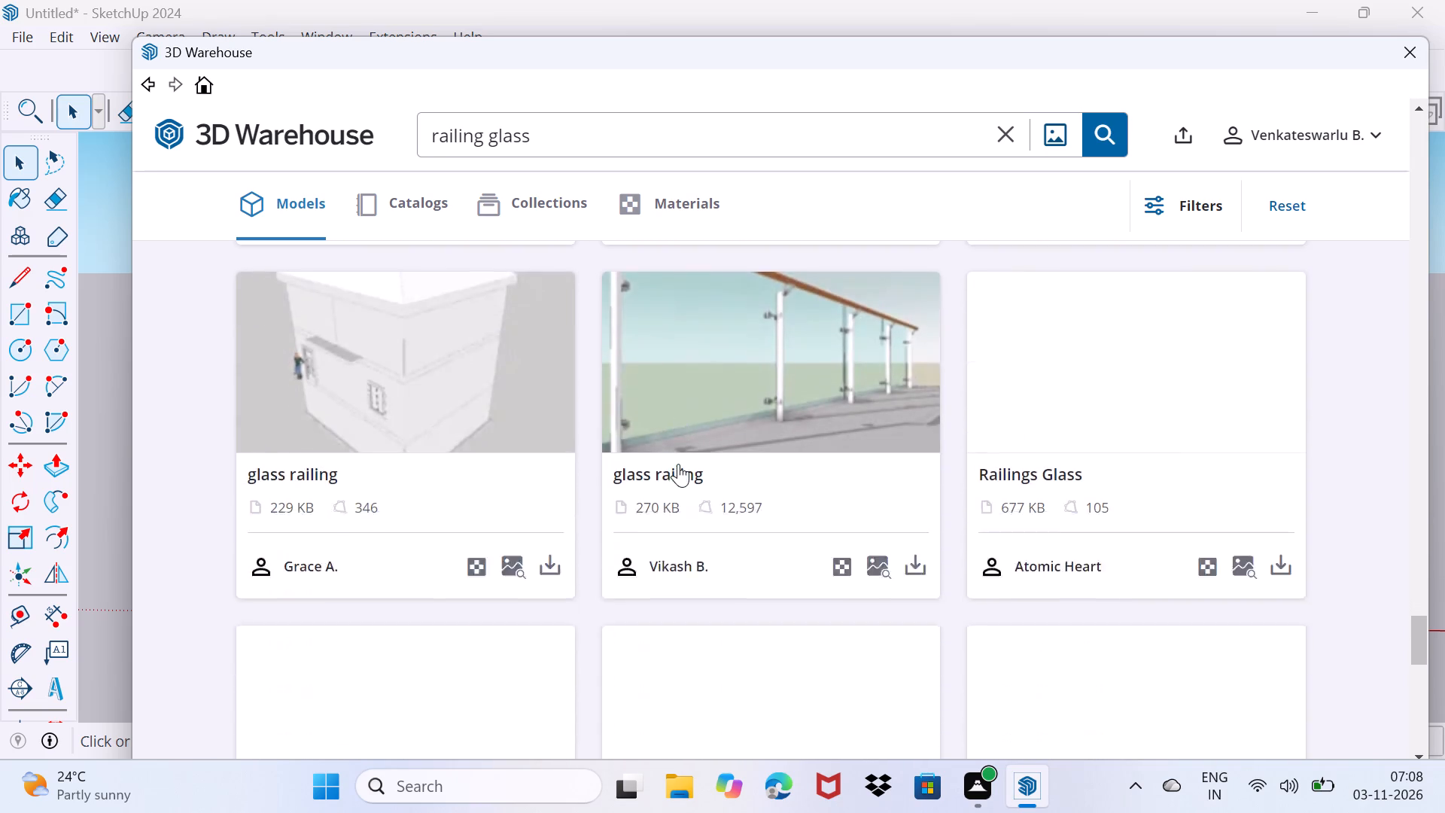
{"action": "scroll", "coordinate": [678, 468], "scroll_direction": "down", "scroll_amount": 2}
{"action": "scroll", "coordinate": [678, 471], "scroll_direction": "up", "scroll_amount": 1}
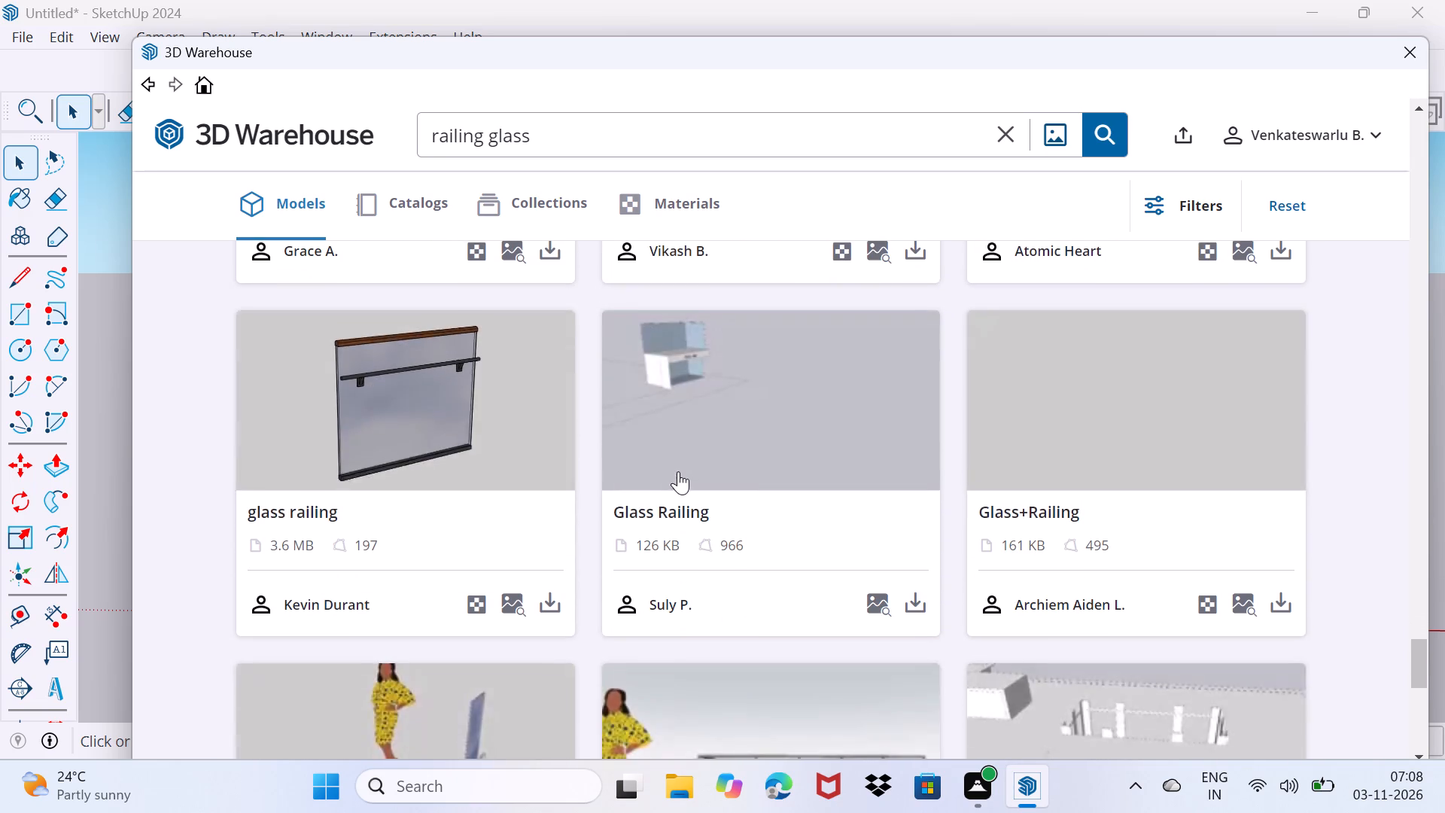
{"action": "scroll", "coordinate": [678, 471], "scroll_direction": "down", "scroll_amount": 7}
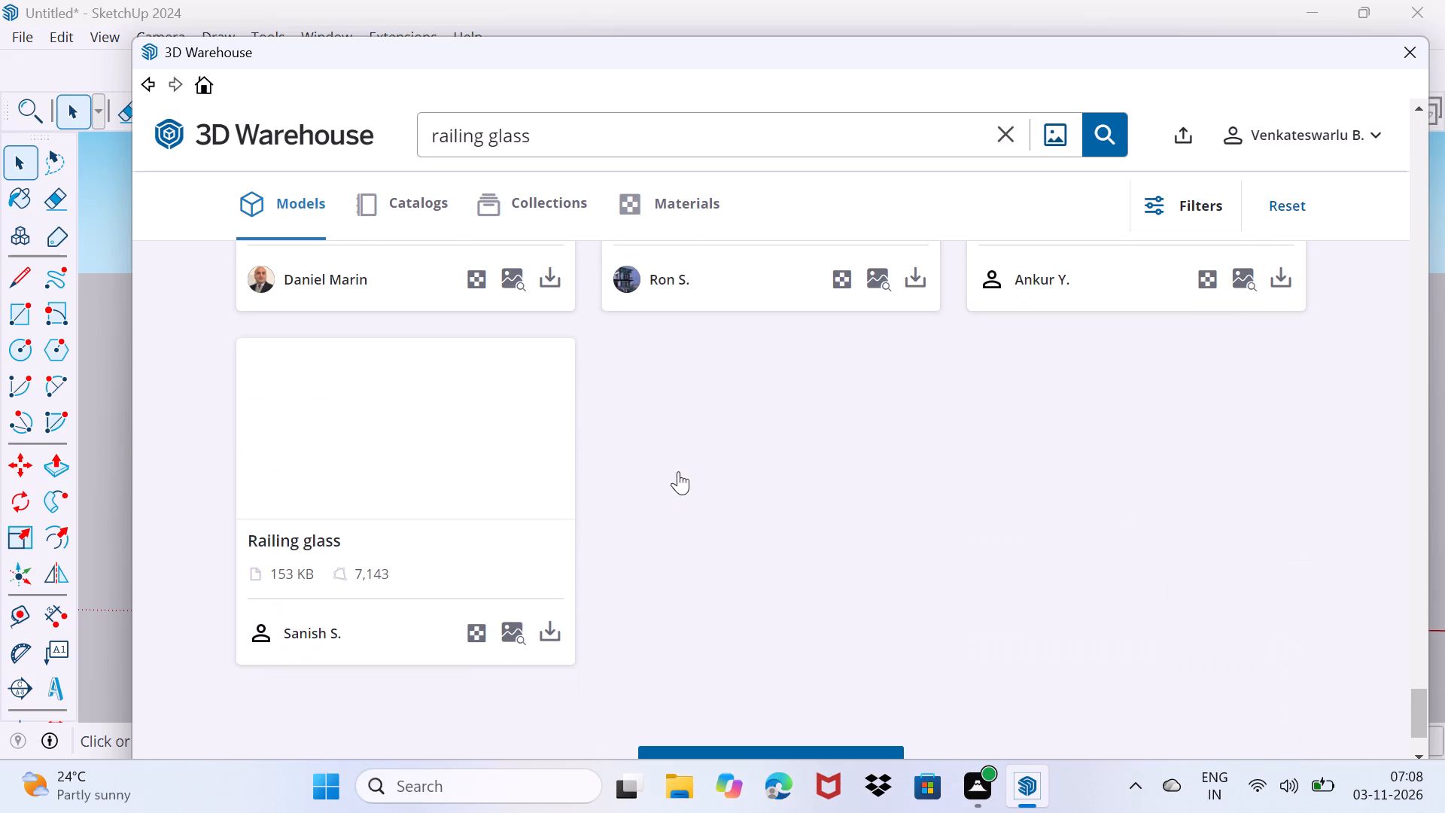
{"action": "scroll", "coordinate": [678, 471], "scroll_direction": "down", "scroll_amount": 2}
{"action": "scroll", "coordinate": [678, 471], "scroll_direction": "up", "scroll_amount": 4}
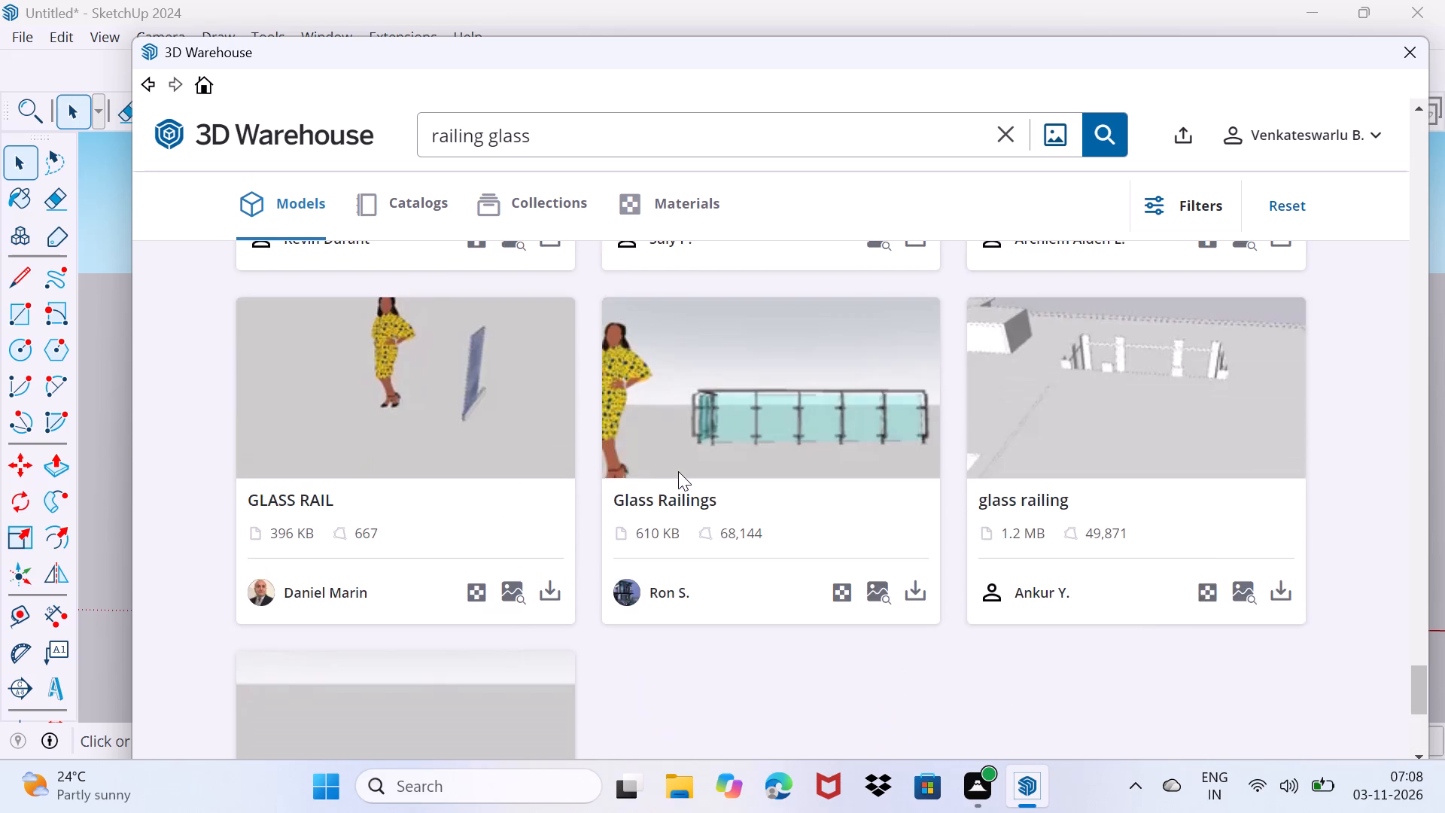
{"action": "scroll", "coordinate": [678, 471], "scroll_direction": "up", "scroll_amount": 19}
{"action": "scroll", "coordinate": [680, 475], "scroll_direction": "up", "scroll_amount": 6}
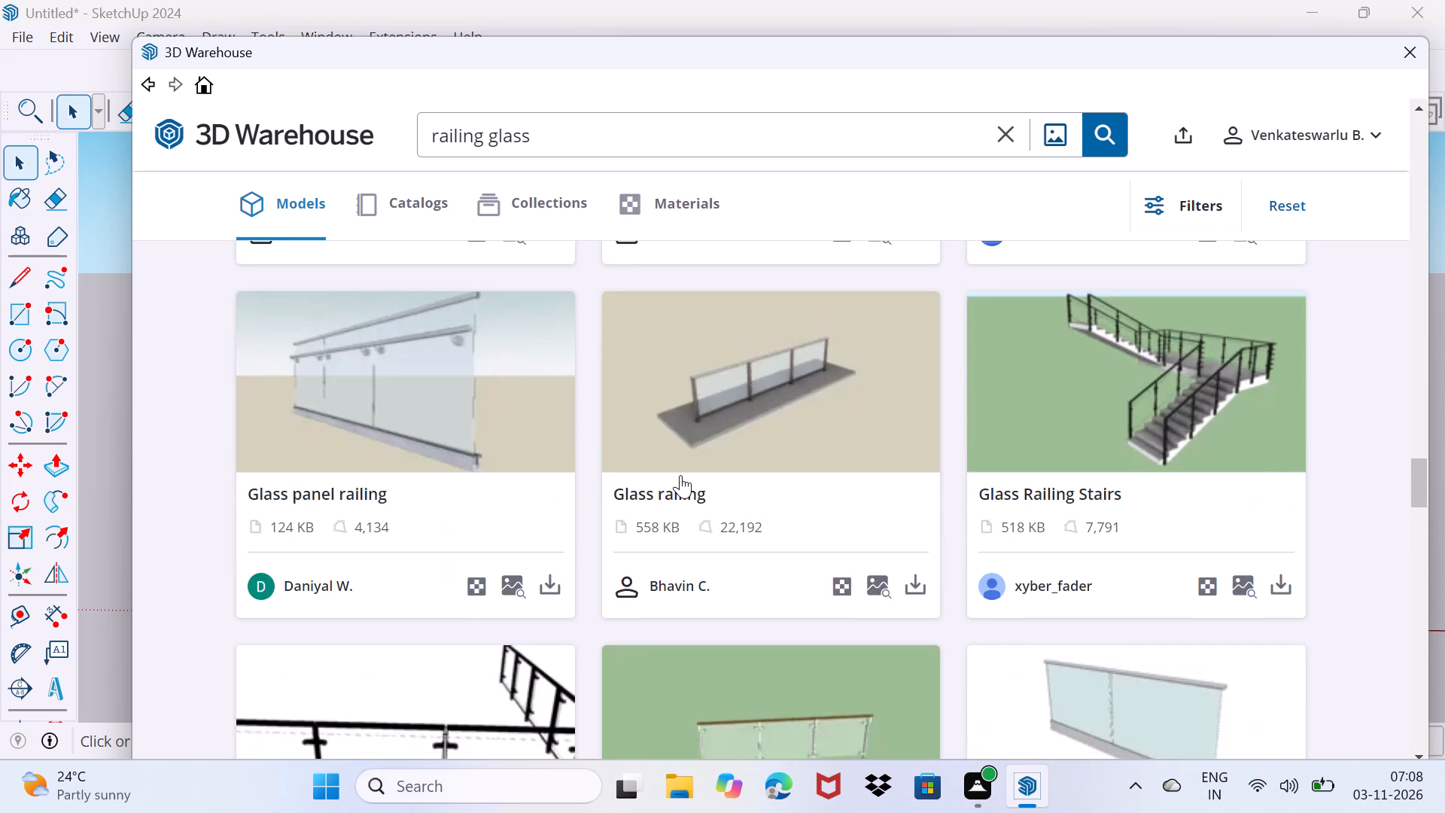
{"action": "scroll", "coordinate": [680, 475], "scroll_direction": "up", "scroll_amount": 17}
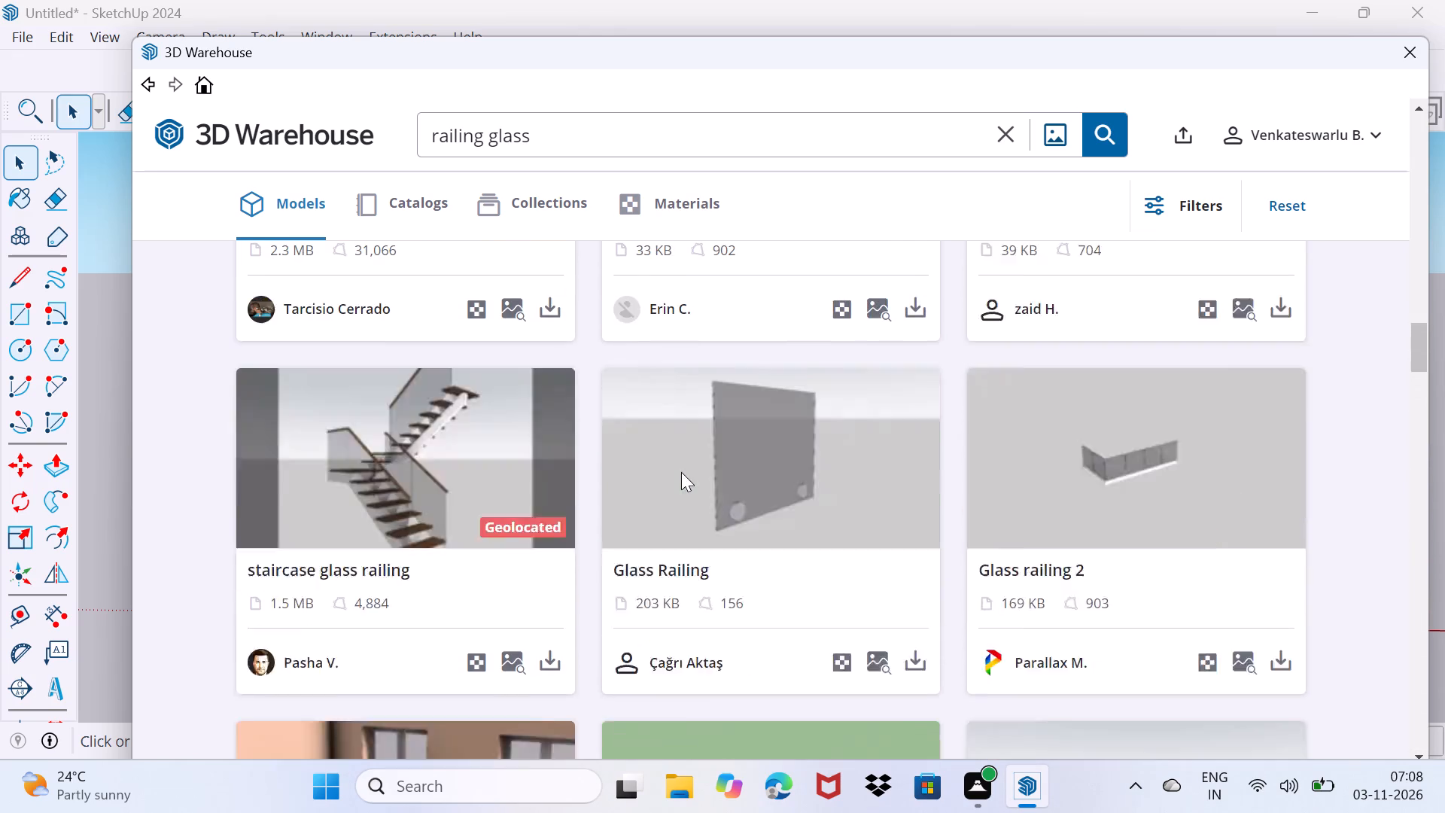
{"action": "scroll", "coordinate": [681, 470], "scroll_direction": "up", "scroll_amount": 11}
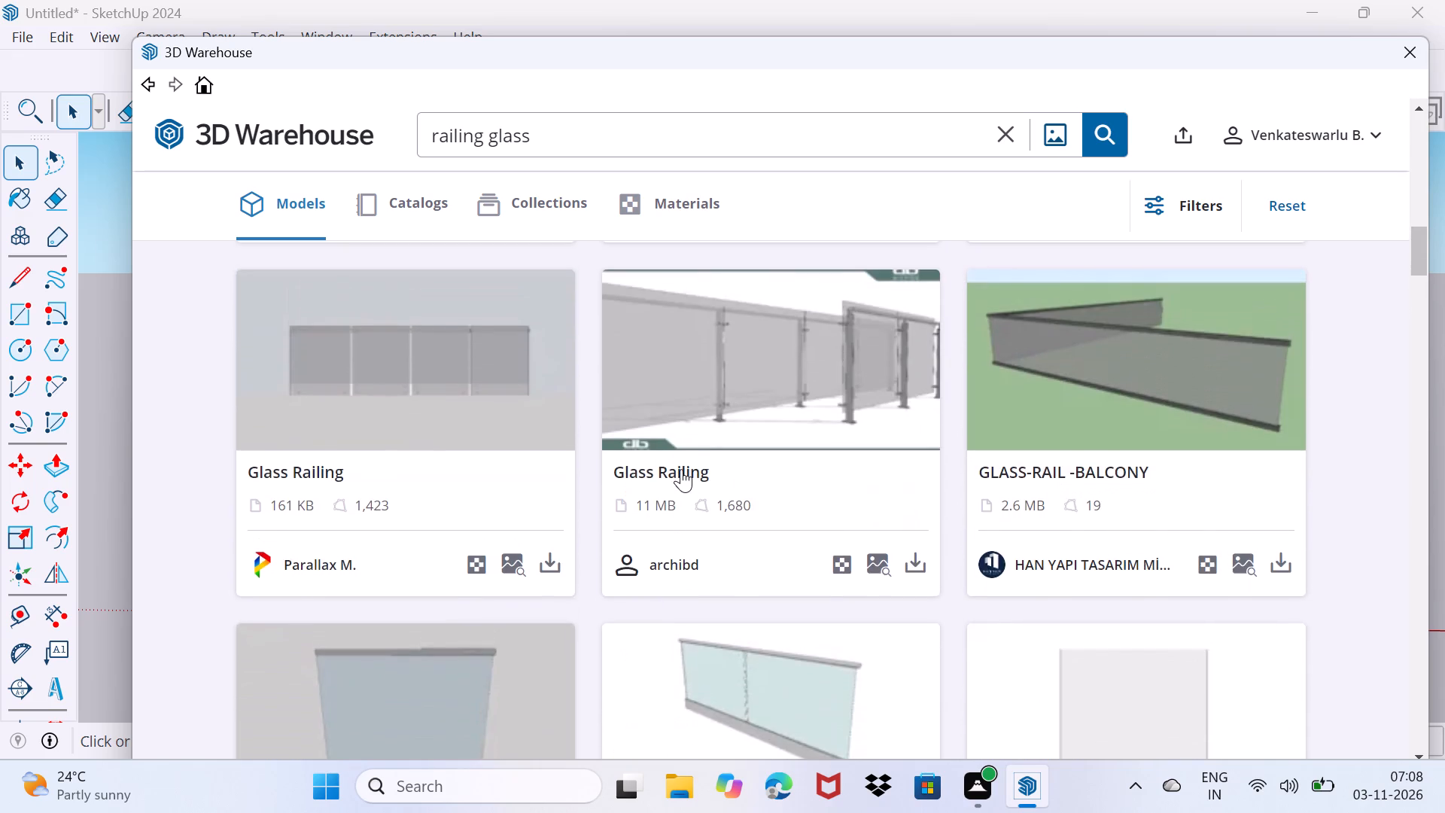
Load the single-panel "glass rail" model into the building and place it on the middle-floor balcony slab with the wood-clad edge.
{"action": "scroll", "coordinate": [681, 469], "scroll_direction": "down", "scroll_amount": 4}
{"action": "left_click", "coordinate": [543, 472]}
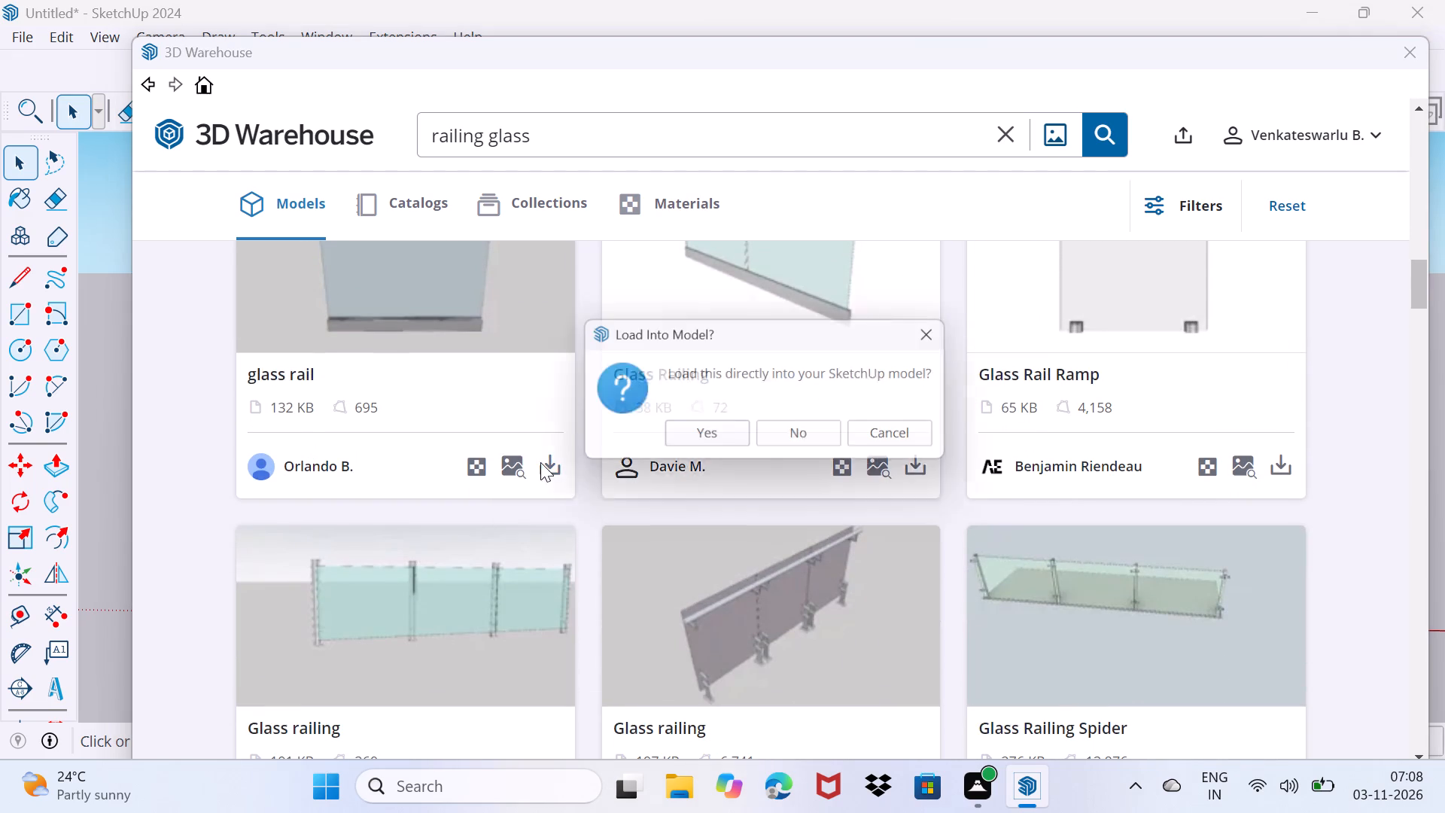
{"action": "left_click", "coordinate": [708, 438]}
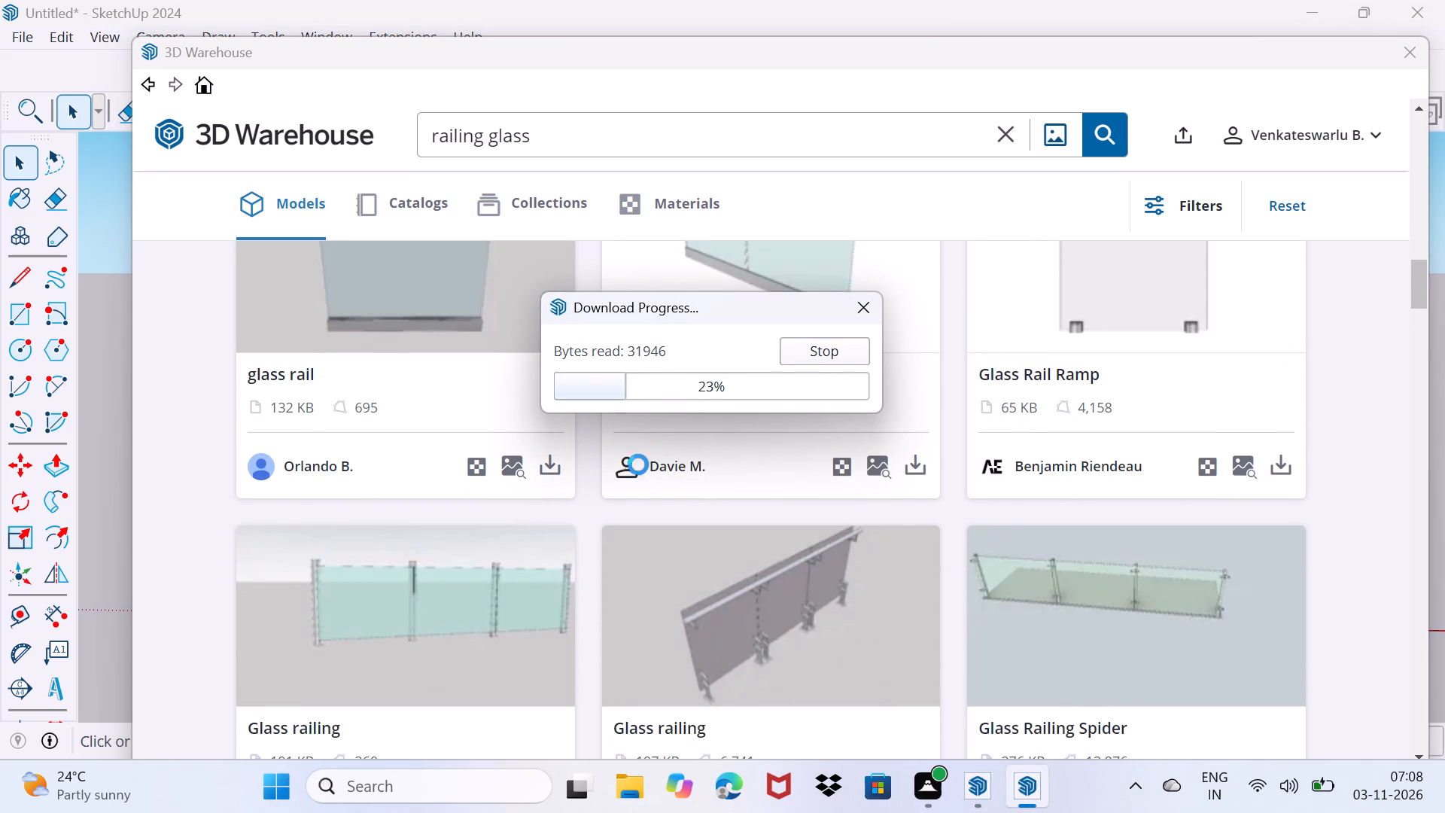
{"action": "scroll", "coordinate": [476, 400], "scroll_direction": "up", "scroll_amount": 5}
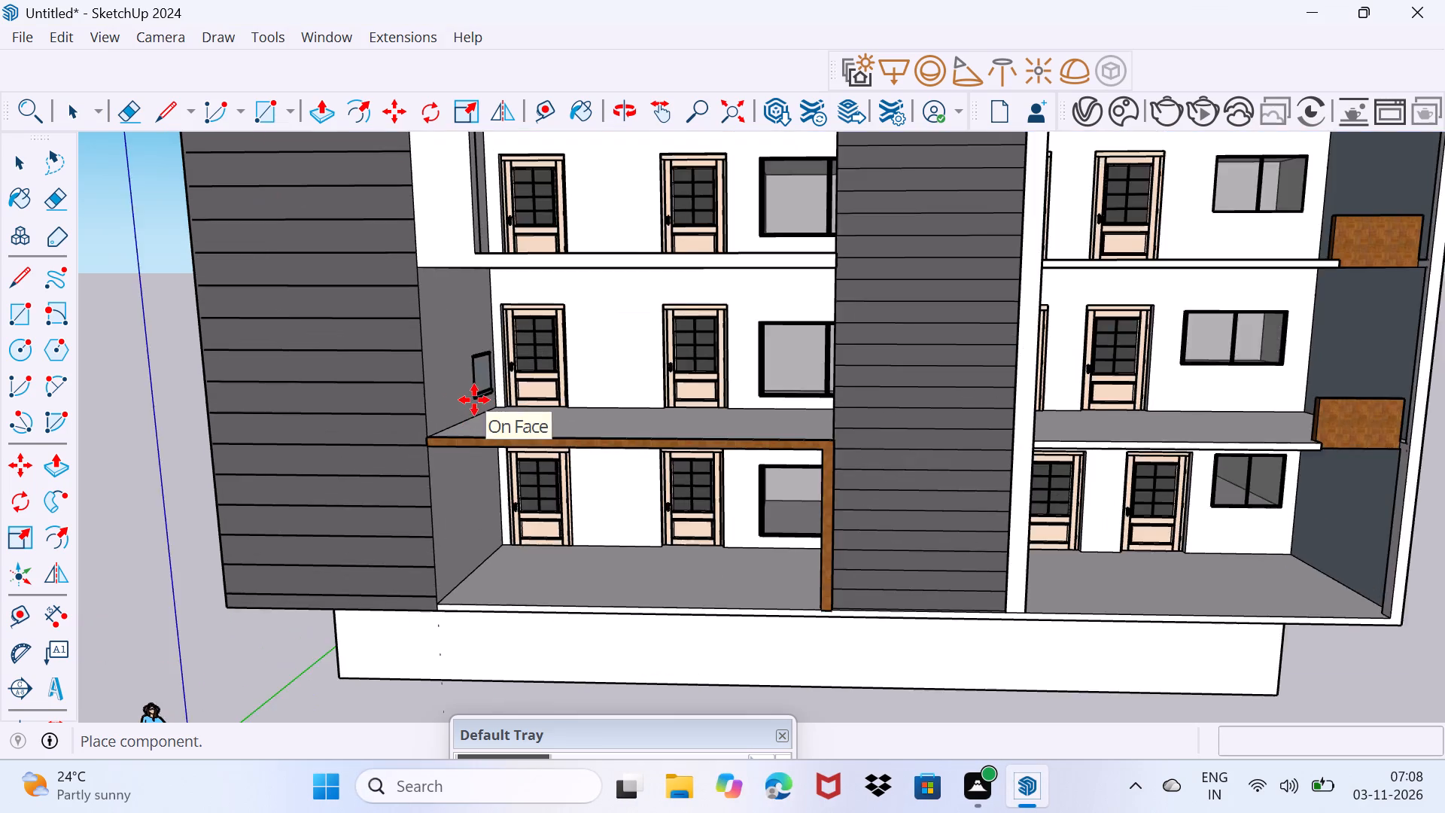
{"action": "scroll", "coordinate": [474, 400], "scroll_direction": "up", "scroll_amount": 6}
{"action": "middle_click_drag", "start_coordinate": [659, 425], "coordinate": [775, 424]}
{"action": "left_click", "coordinate": [534, 483]}
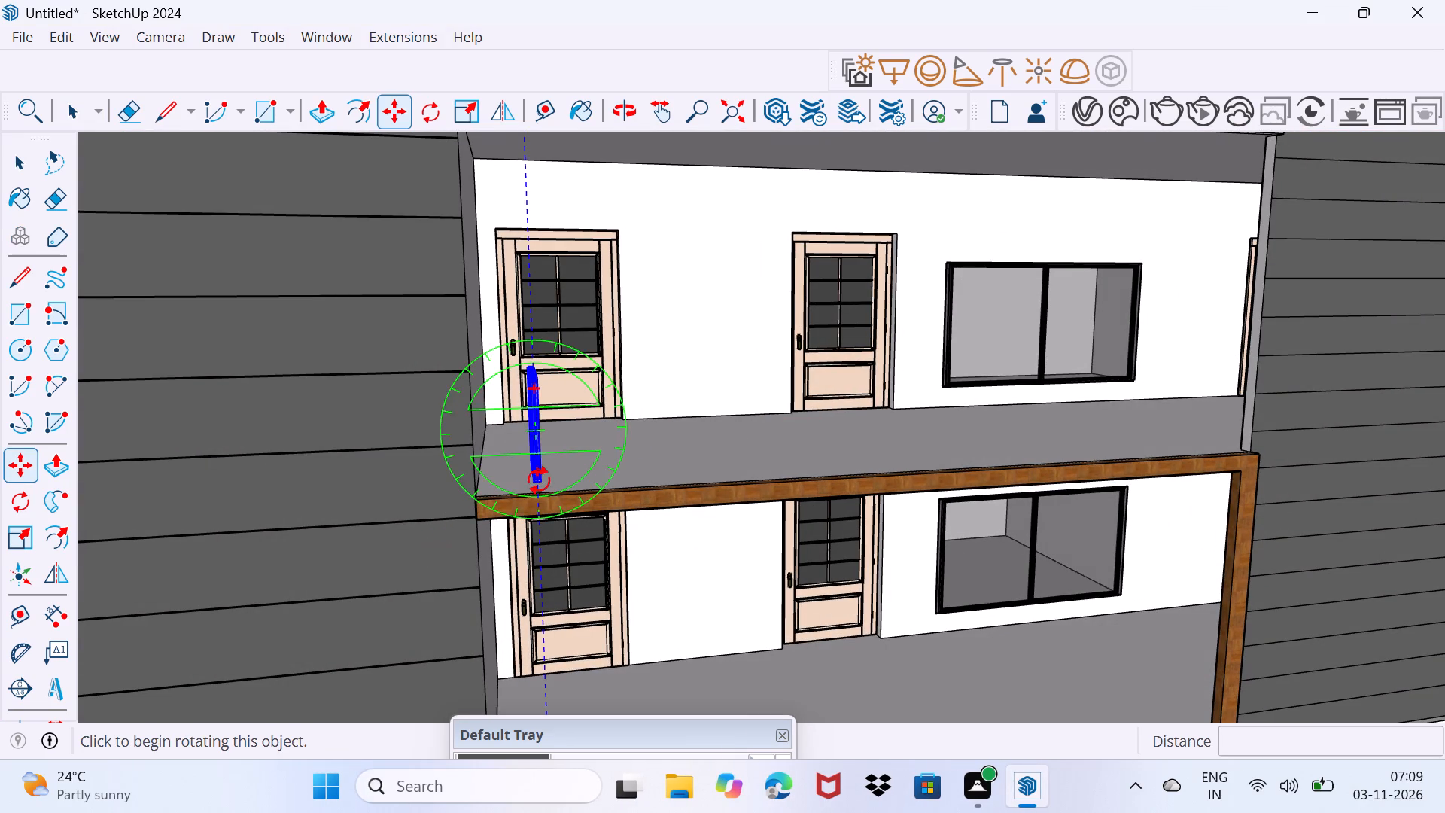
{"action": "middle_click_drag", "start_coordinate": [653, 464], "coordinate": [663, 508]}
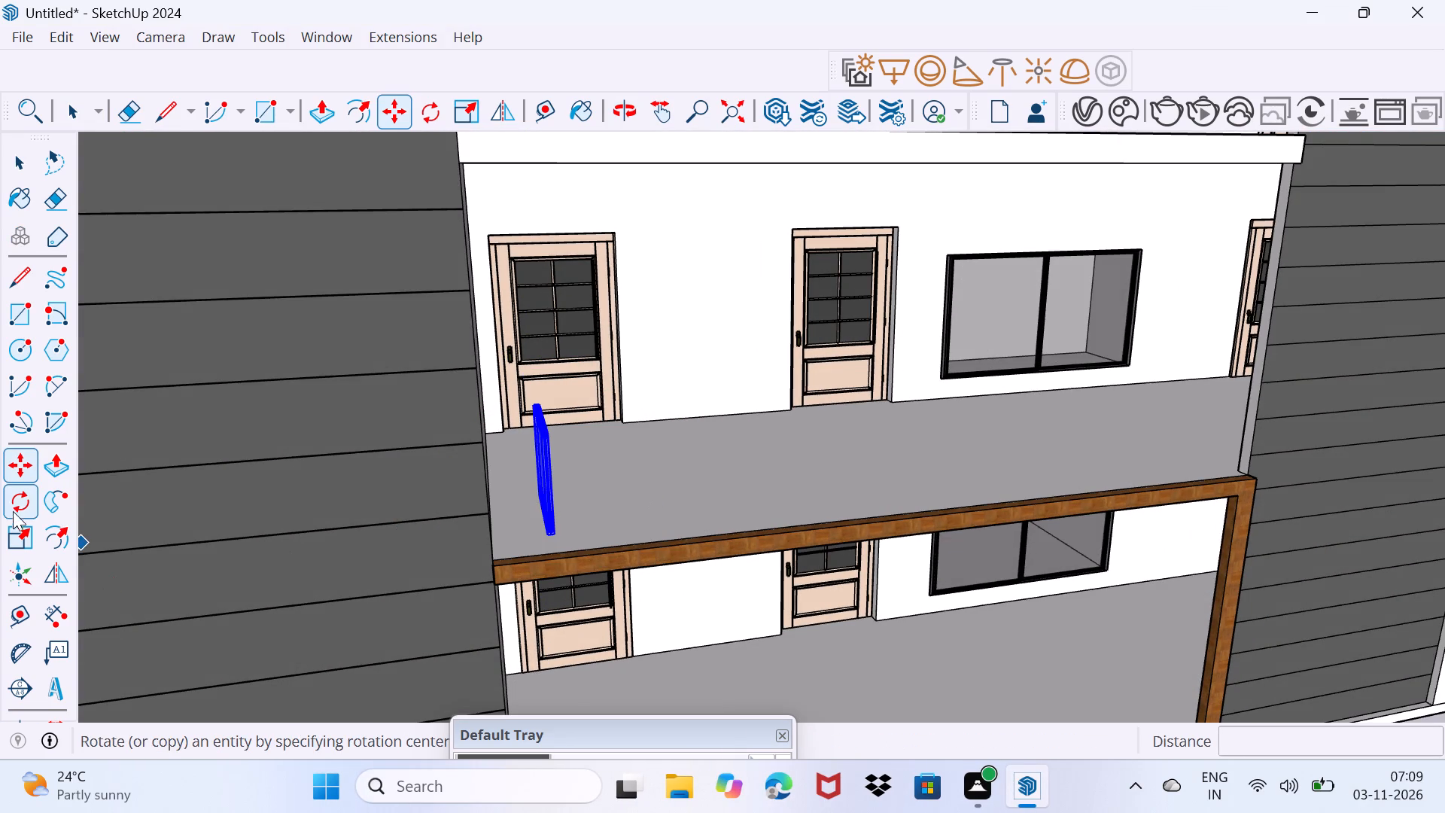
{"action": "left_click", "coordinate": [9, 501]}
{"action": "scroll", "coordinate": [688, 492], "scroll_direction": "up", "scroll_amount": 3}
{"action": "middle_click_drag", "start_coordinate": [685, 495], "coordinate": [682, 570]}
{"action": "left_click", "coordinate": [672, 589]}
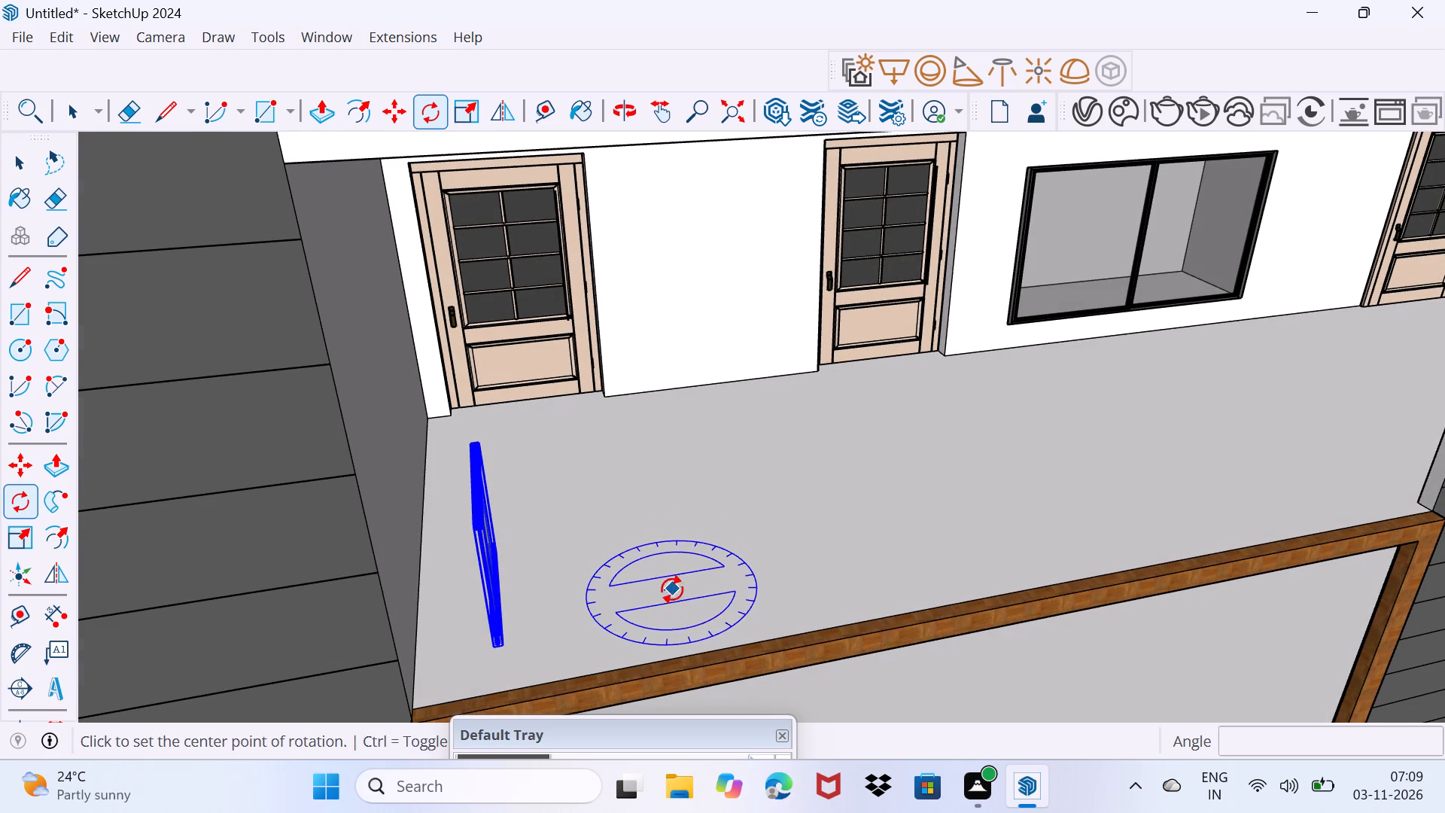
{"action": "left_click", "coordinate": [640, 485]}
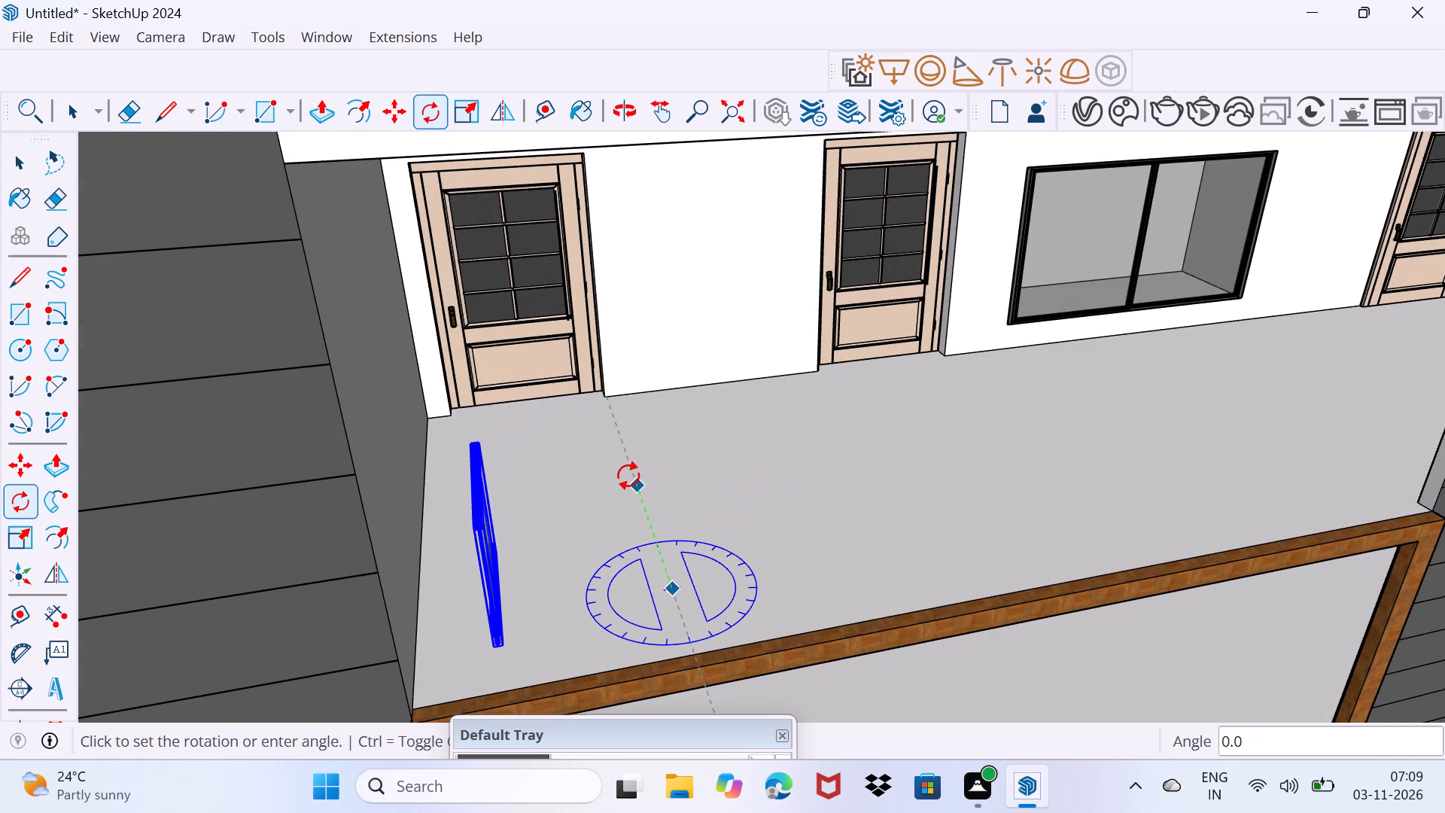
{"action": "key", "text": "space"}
Rotate the glass rail 90° on the floor plane so it runs parallel to the balcony's front edge.
{"action": "middle_click_drag", "start_coordinate": [599, 680], "coordinate": [564, 611]}
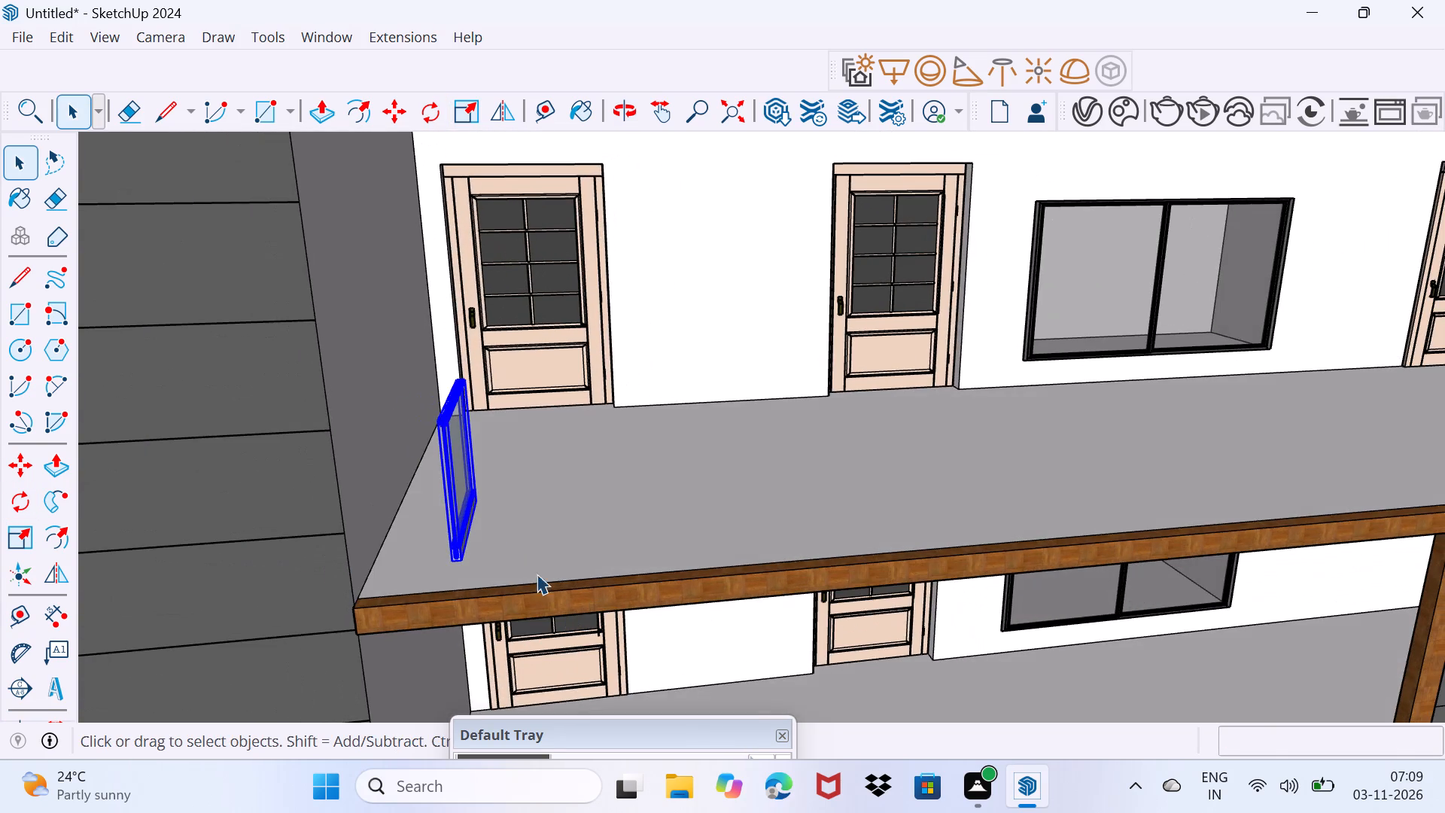
{"action": "left_click", "coordinate": [3, 493]}
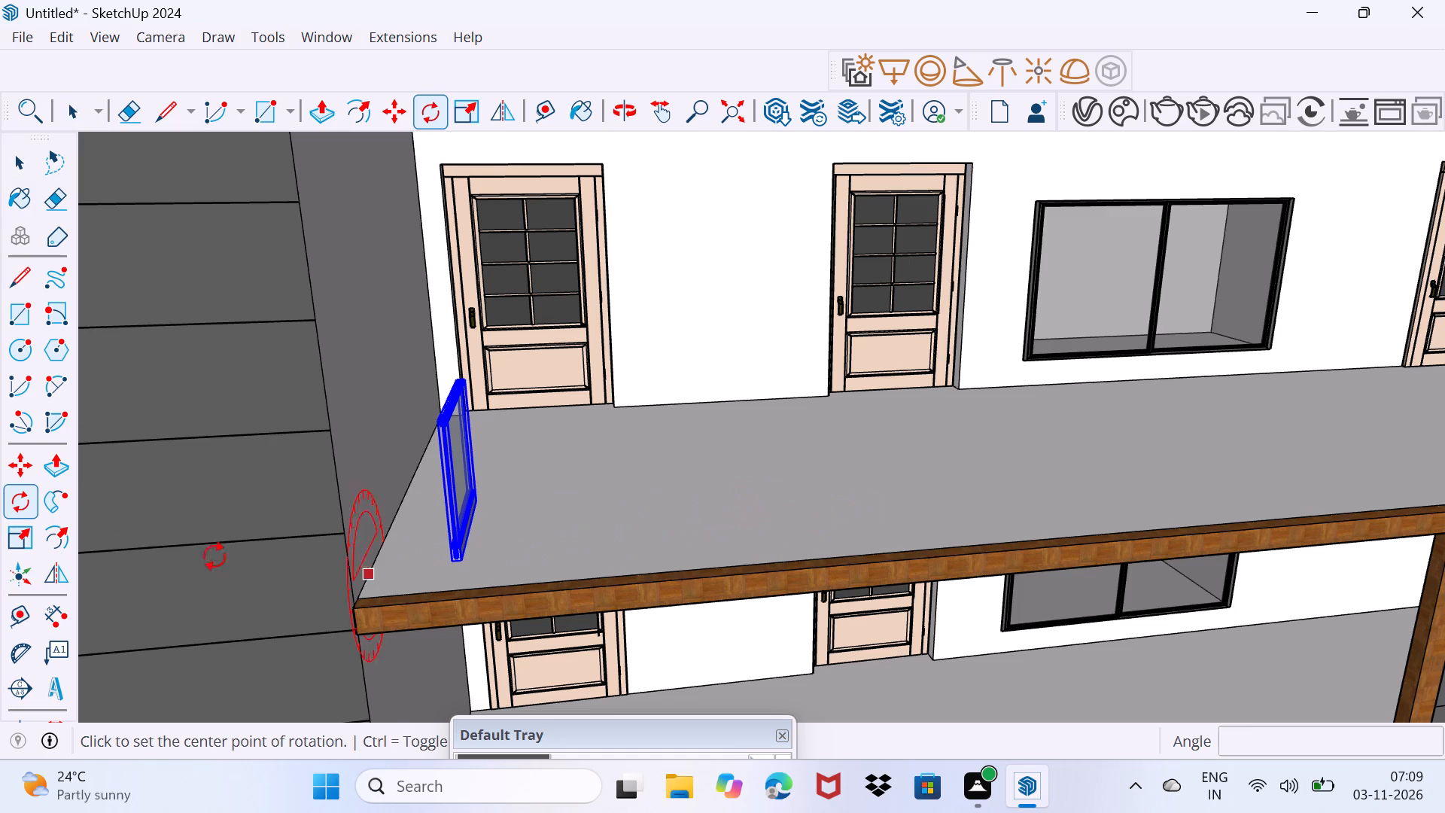
{"action": "left_click", "coordinate": [160, 487]}
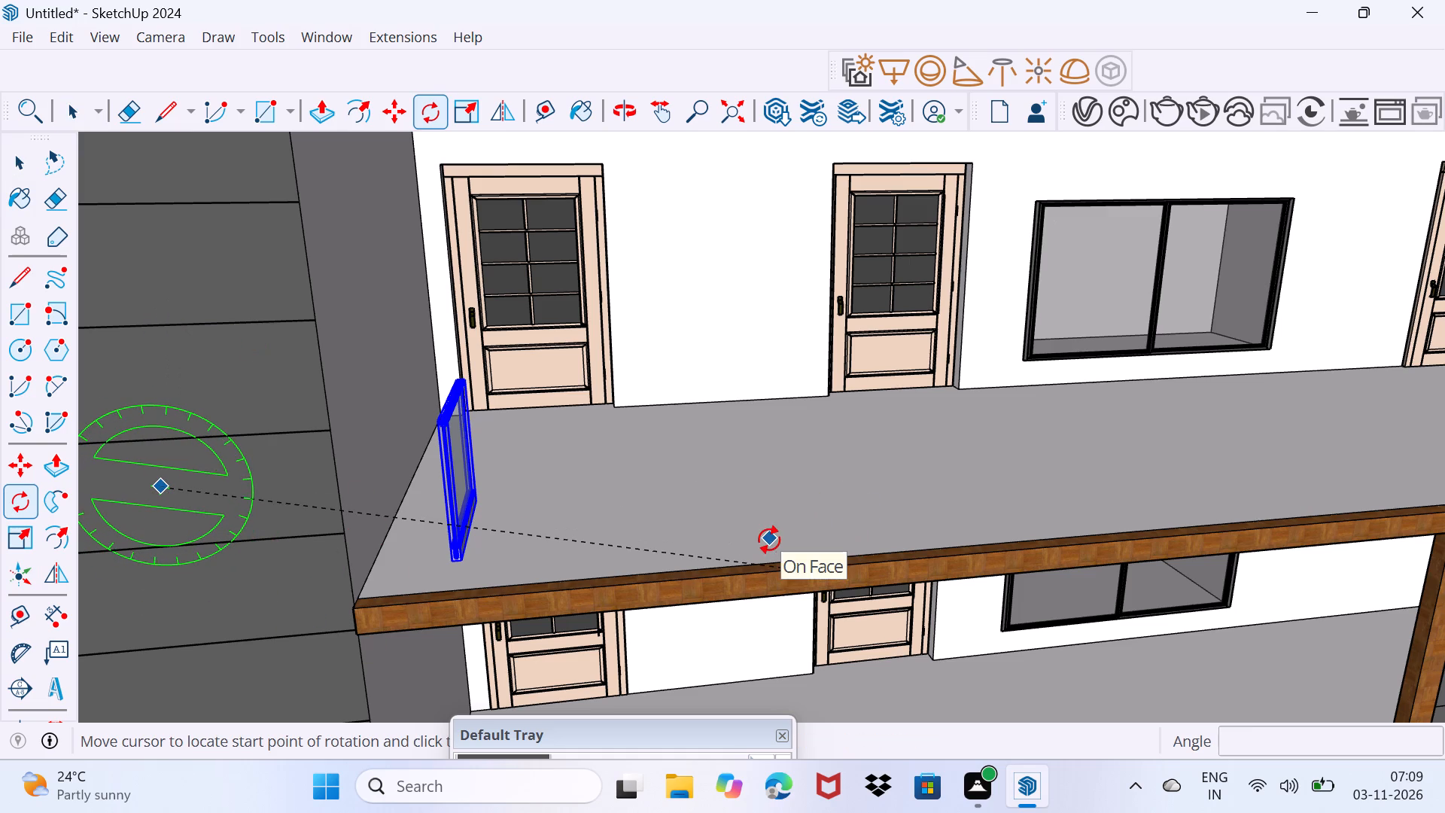
{"action": "key", "text": "Escape"}
{"action": "key", "text": "grave"}
{"action": "left_click", "coordinate": [681, 537]}
{"action": "left_click", "coordinate": [665, 445]}
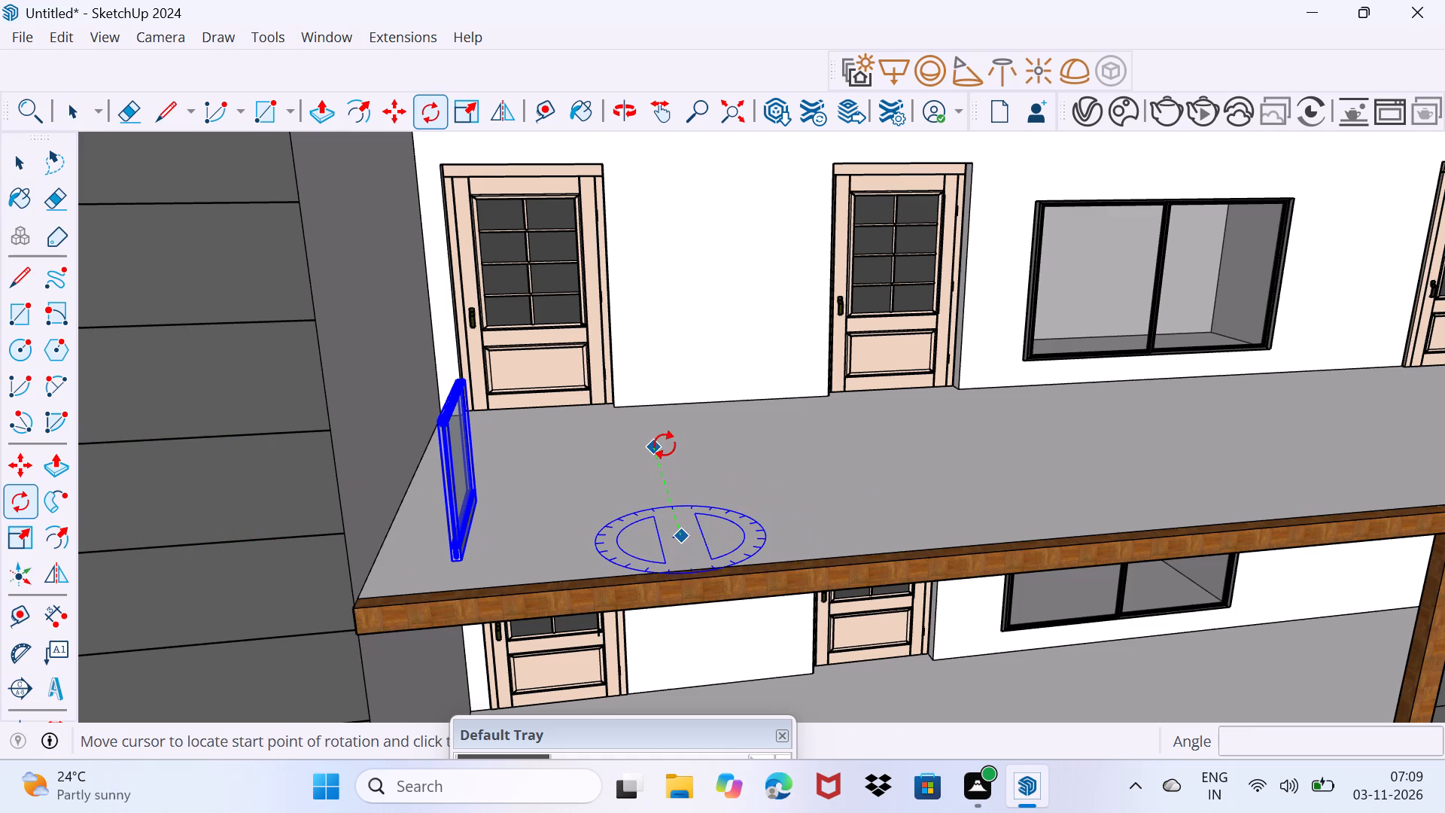
{"action": "left_click", "coordinate": [951, 513]}
{"action": "key", "text": "space"}
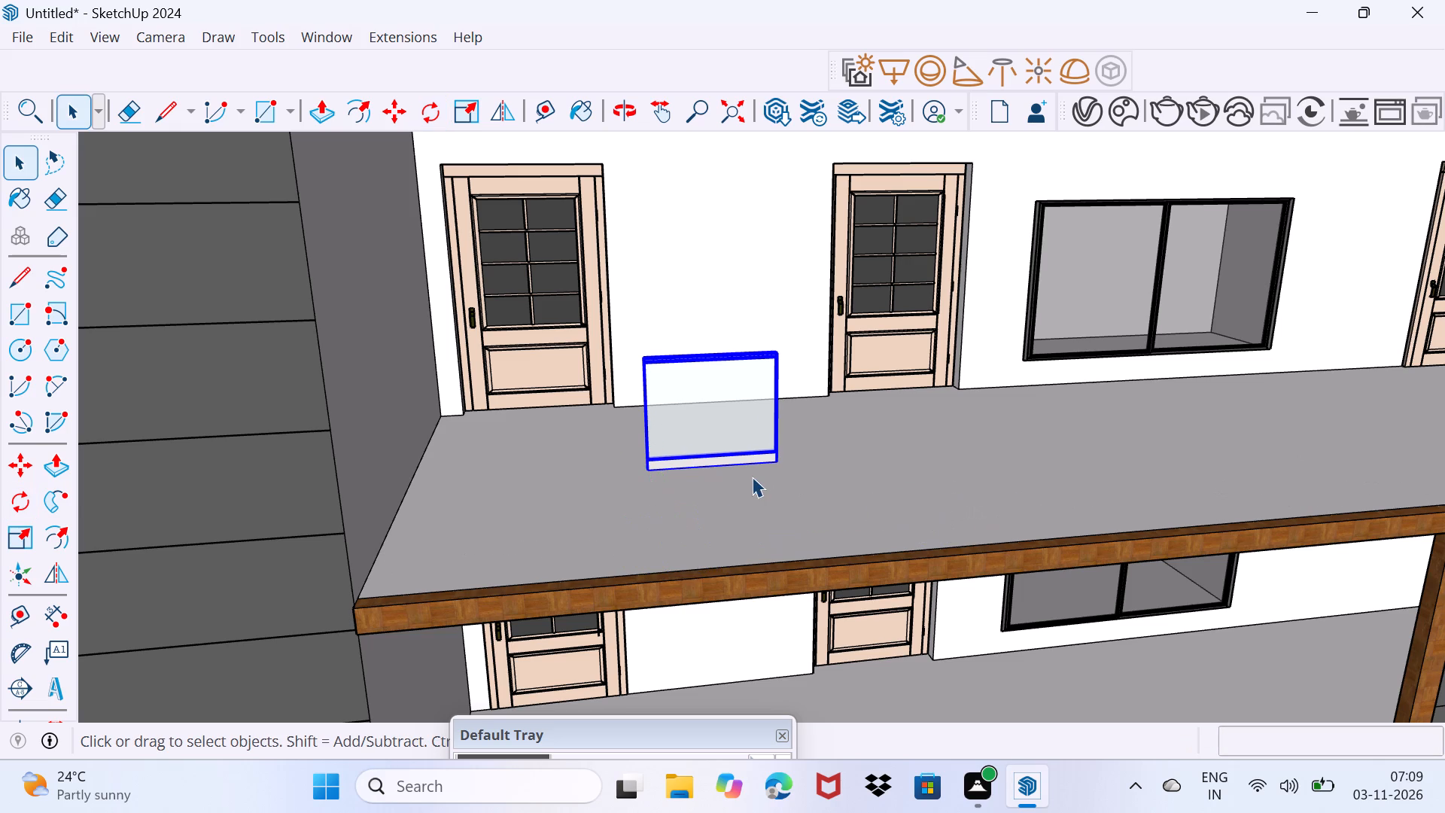
Move the glass rail about 19' 6" to the front corner of the middle-floor balcony, beside the dark clad wall.
{"action": "key", "text": "m"}
{"action": "left_click", "coordinate": [790, 465]}
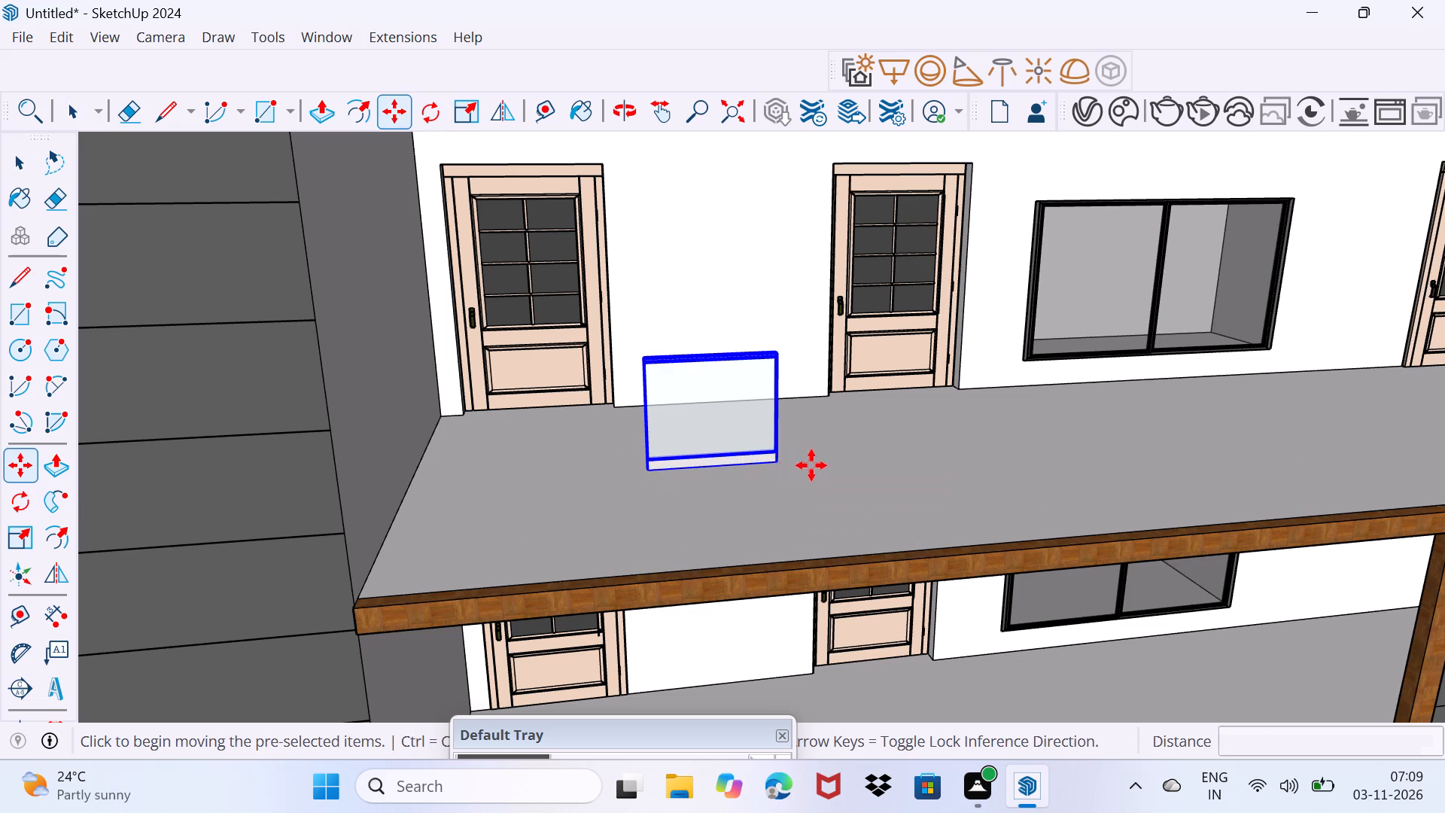
{"action": "scroll", "coordinate": [914, 468], "scroll_direction": "down", "scroll_amount": 3}
{"action": "middle_click_drag", "start_coordinate": [1009, 475], "coordinate": [691, 522]}
{"action": "scroll", "coordinate": [958, 535], "scroll_direction": "up", "scroll_amount": 9}
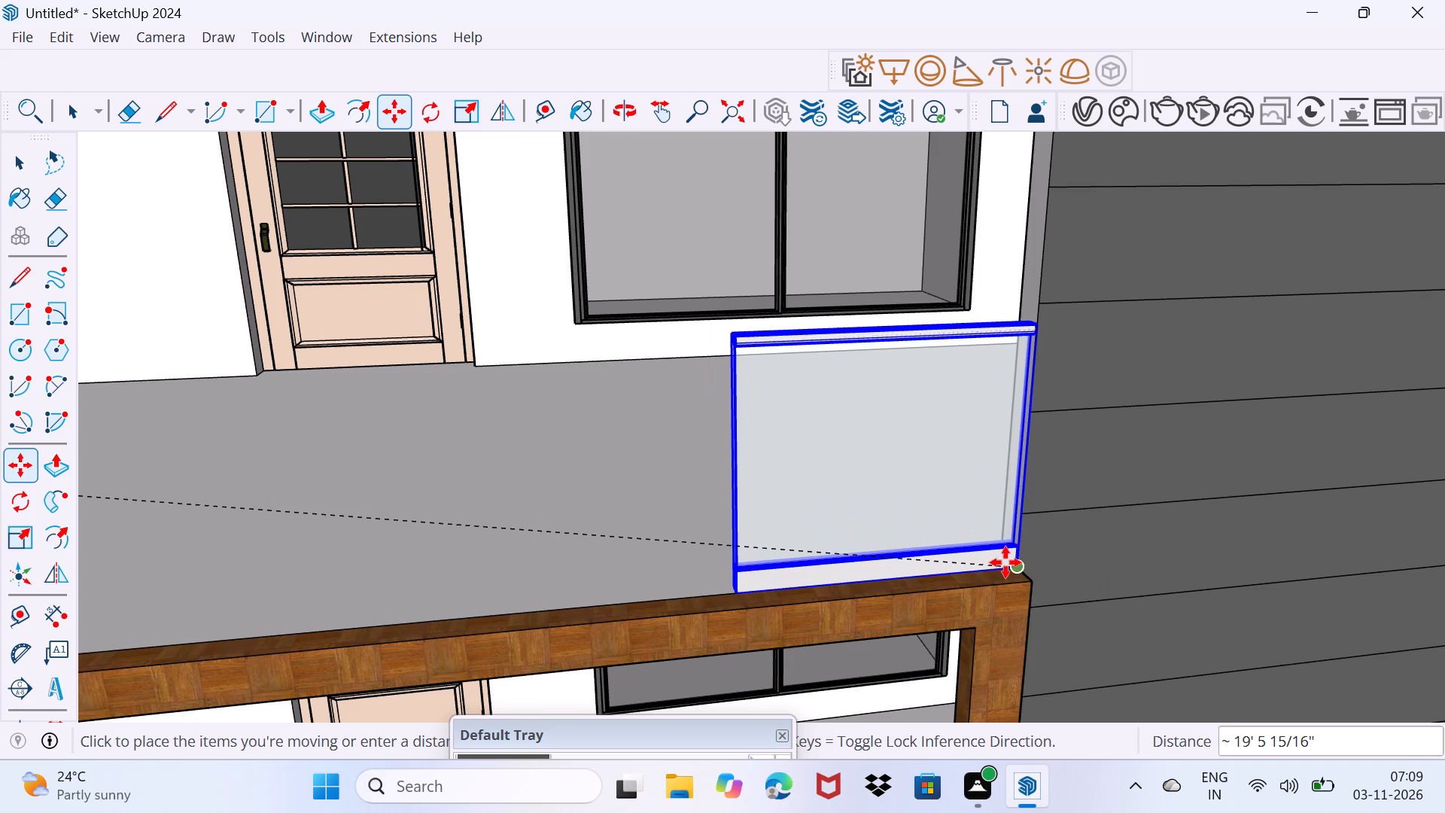
{"action": "left_click", "coordinate": [1005, 562]}
Copy the glass rail straight up about 12' 10" to the front corner of the top-floor balcony, beside the dark clad wall.
{"action": "left_click", "coordinate": [1015, 562]}
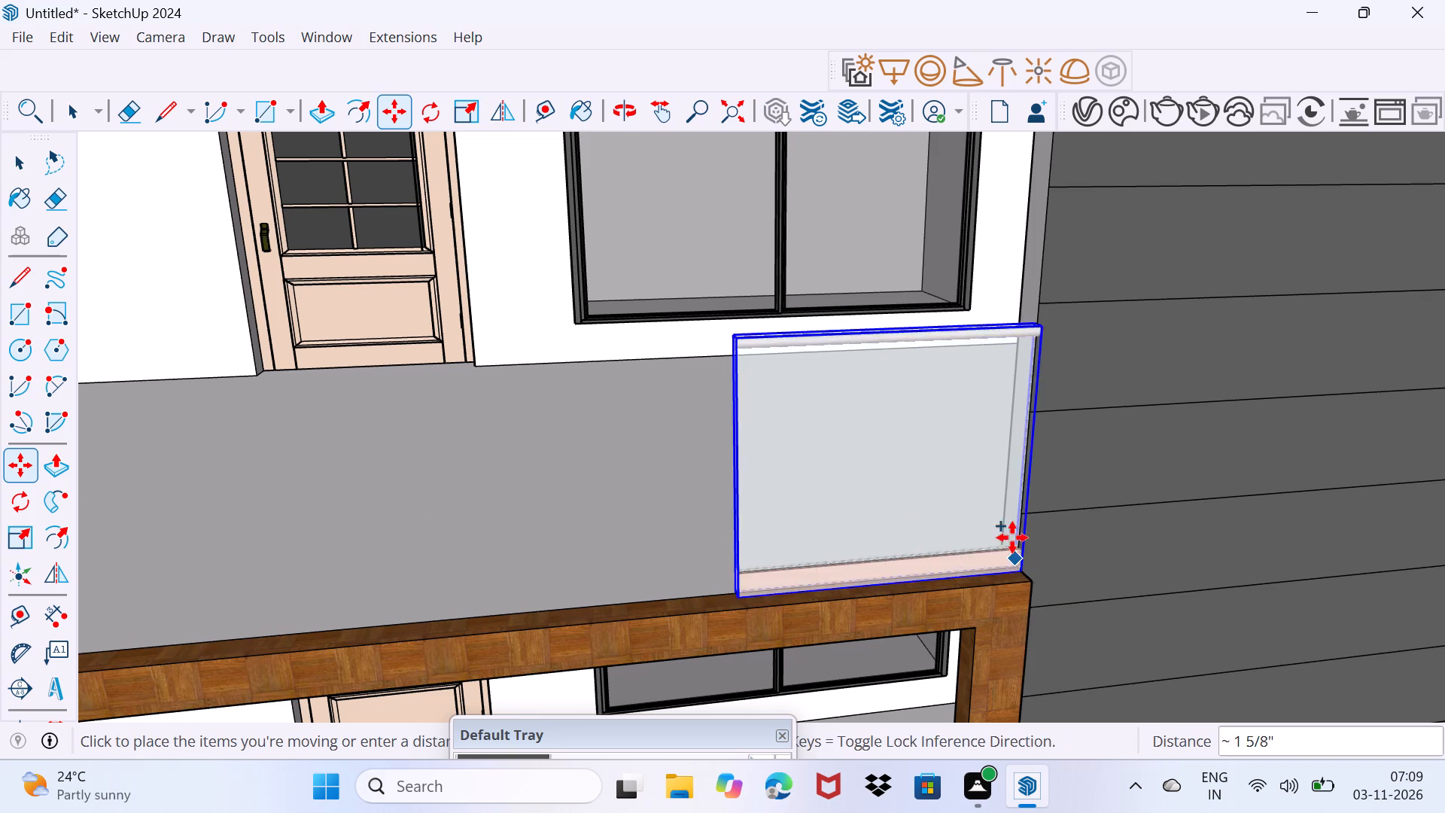
{"action": "scroll", "coordinate": [957, 396], "scroll_direction": "down", "scroll_amount": 3}
{"action": "middle_click_drag", "start_coordinate": [958, 396], "coordinate": [997, 812]}
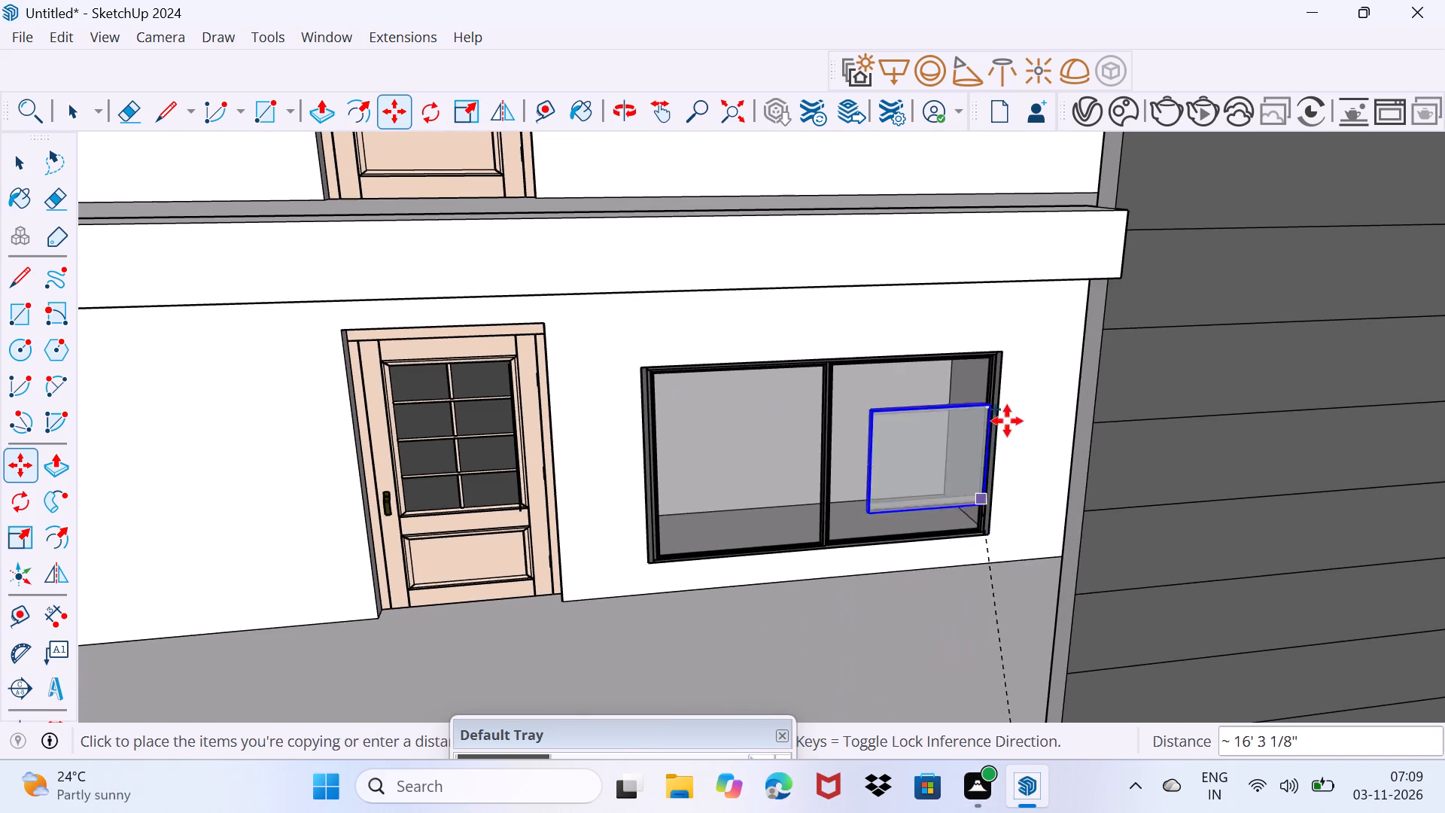
{"action": "middle_click_drag", "start_coordinate": [1063, 312], "coordinate": [1051, 571], "text": "shift"}
{"action": "scroll", "coordinate": [1049, 503], "scroll_direction": "down", "scroll_amount": 4}
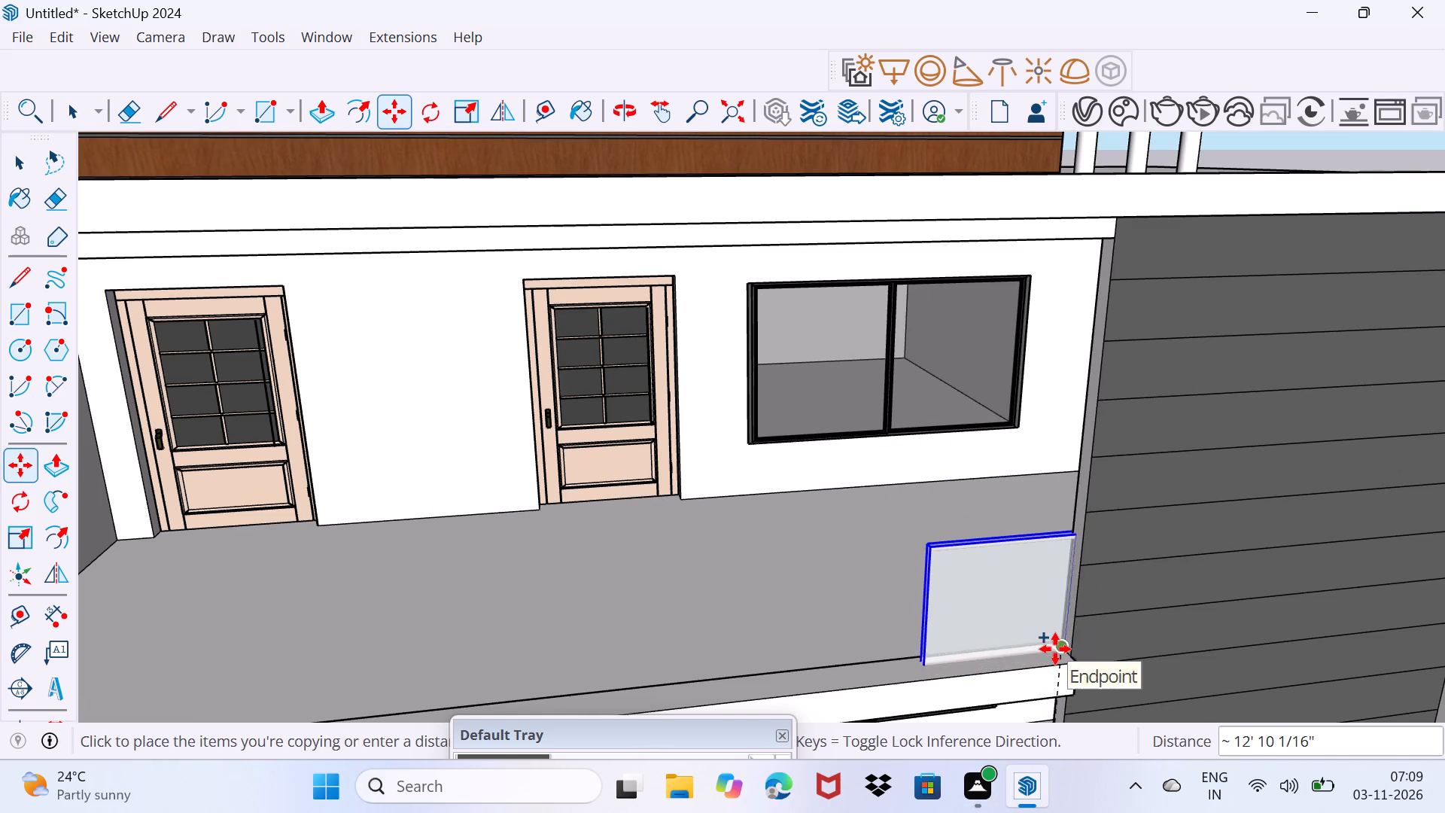
{"action": "scroll", "coordinate": [1055, 647], "scroll_direction": "up", "scroll_amount": 10}
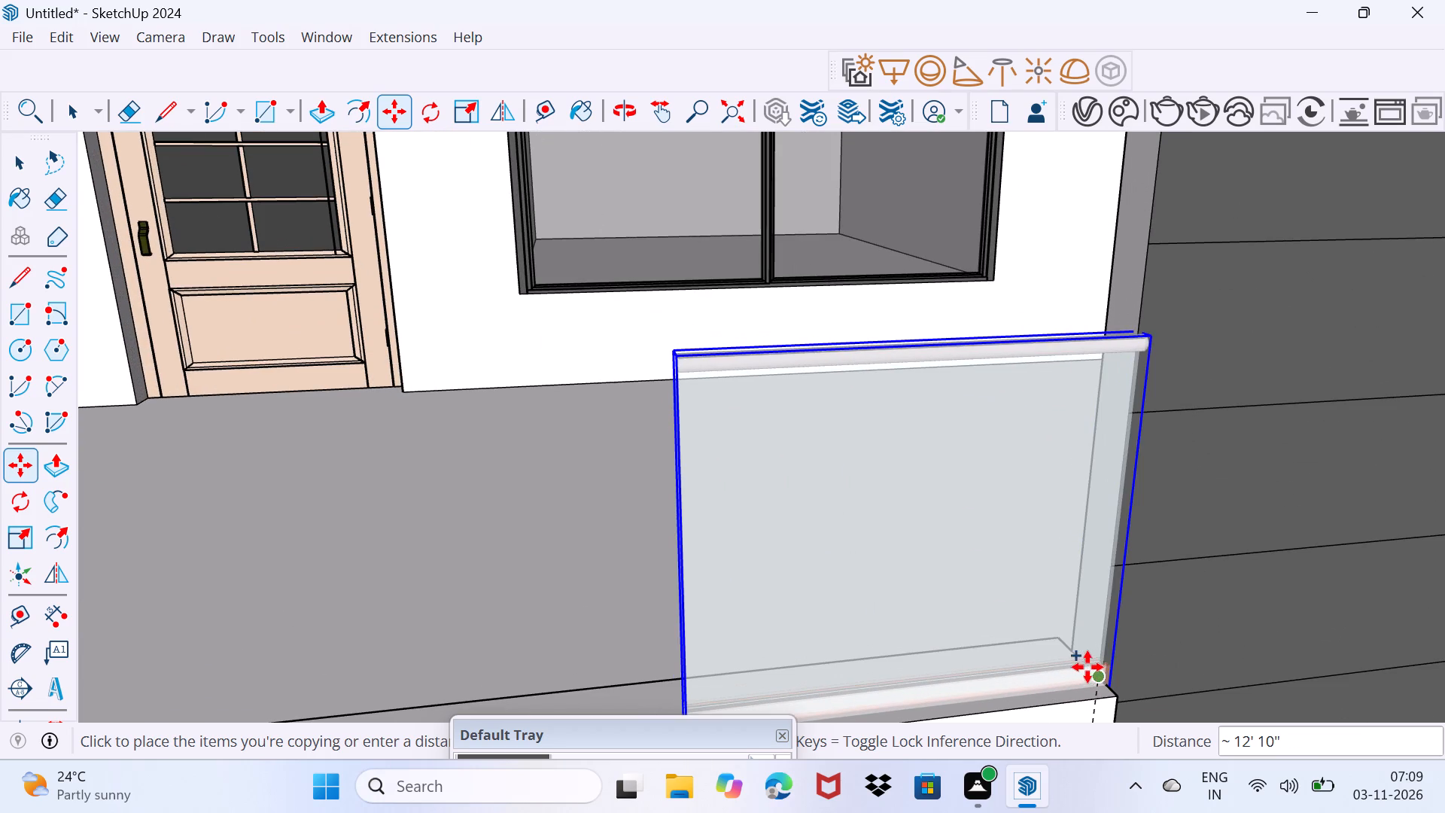
{"action": "scroll", "coordinate": [1087, 668], "scroll_direction": "up", "scroll_amount": 6}
{"action": "middle_click_drag", "start_coordinate": [1087, 666], "coordinate": [1068, 671]}
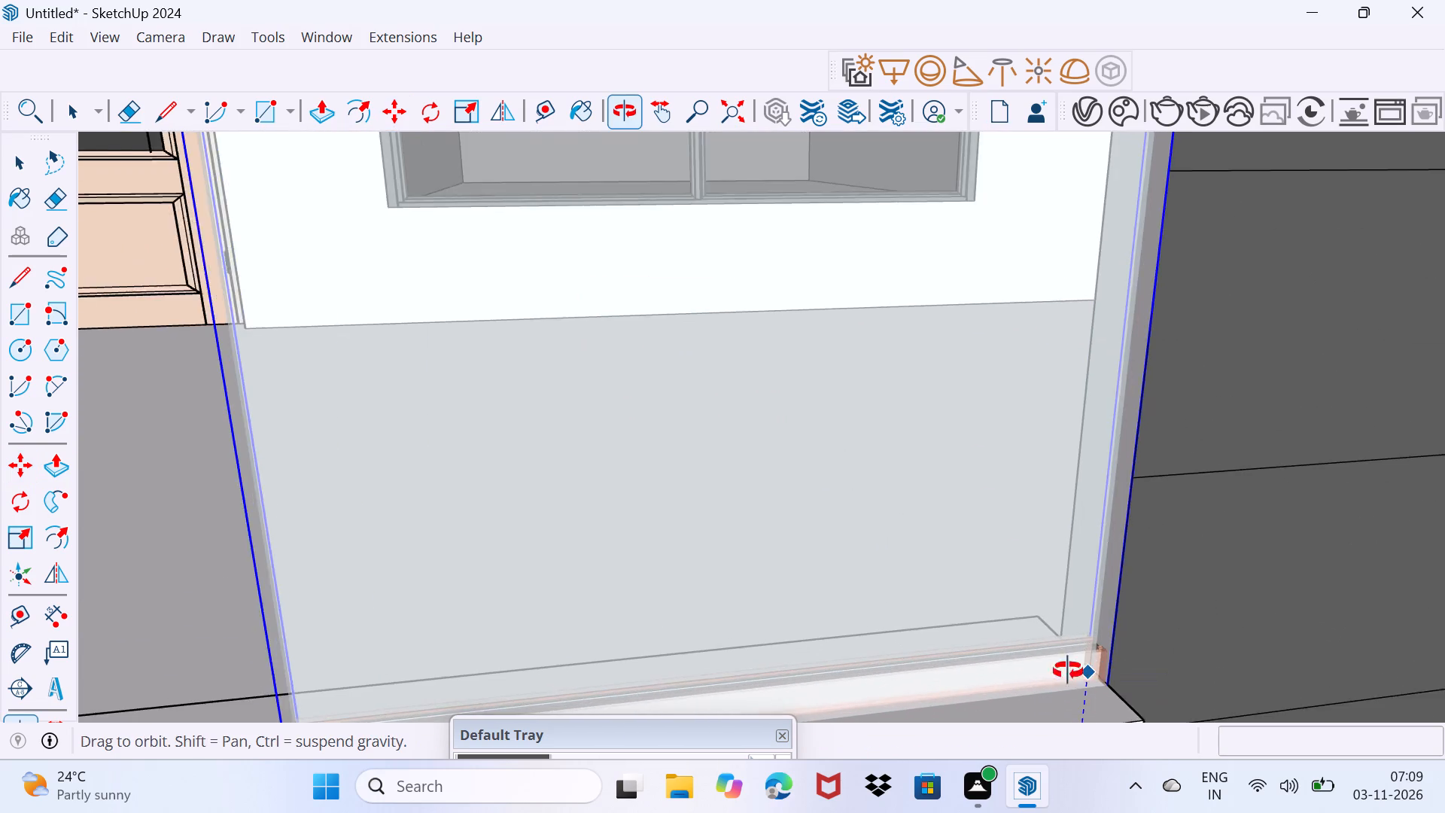
{"action": "middle_click_drag", "start_coordinate": [1068, 671], "coordinate": [833, 643]}
{"action": "scroll", "coordinate": [902, 642], "scroll_direction": "down", "scroll_amount": 3}
{"action": "middle_click_drag", "start_coordinate": [920, 662], "coordinate": [930, 503], "text": "shift"}
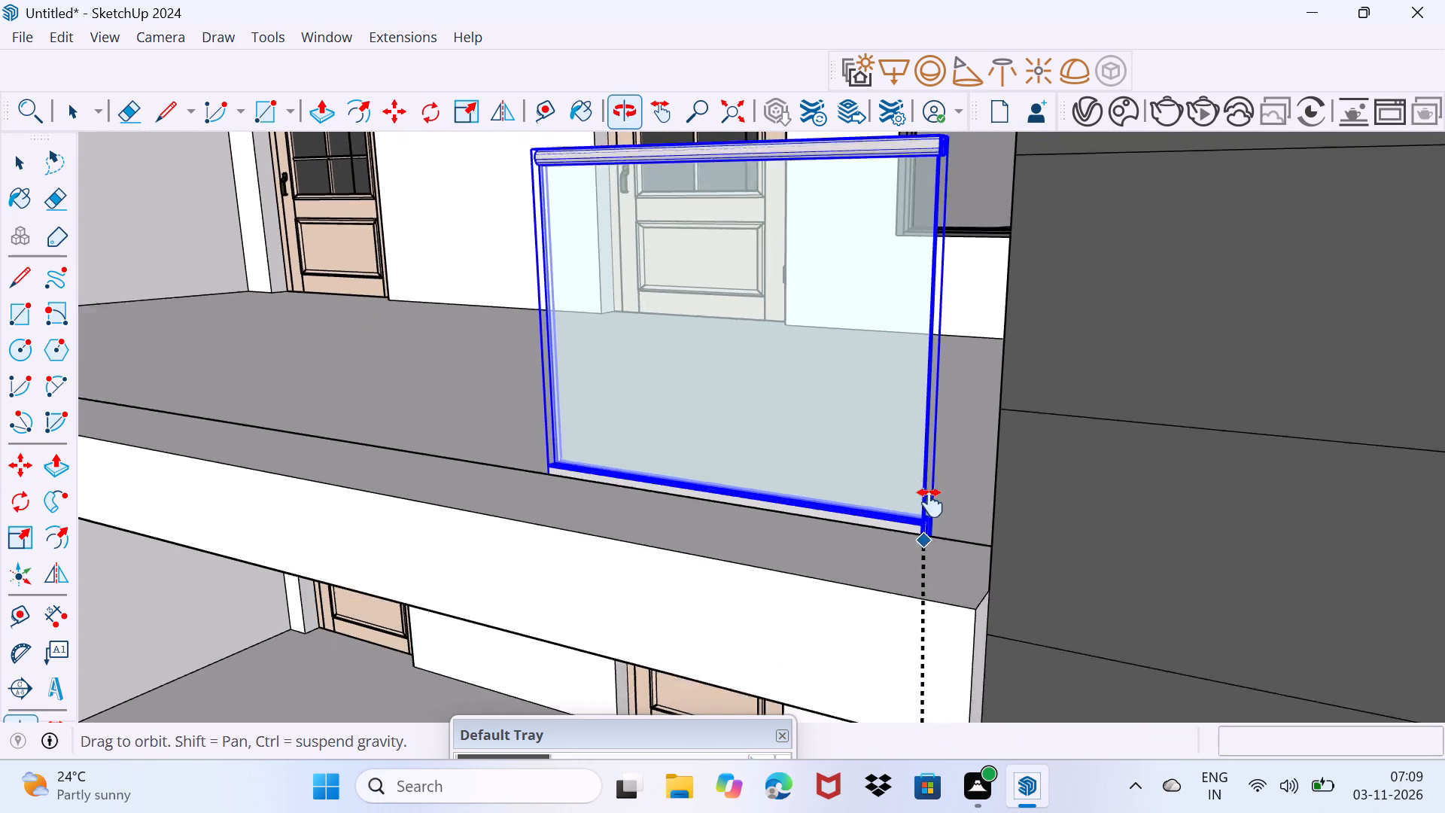
{"action": "middle_click_drag", "start_coordinate": [930, 503], "coordinate": [931, 502], "text": "shift"}
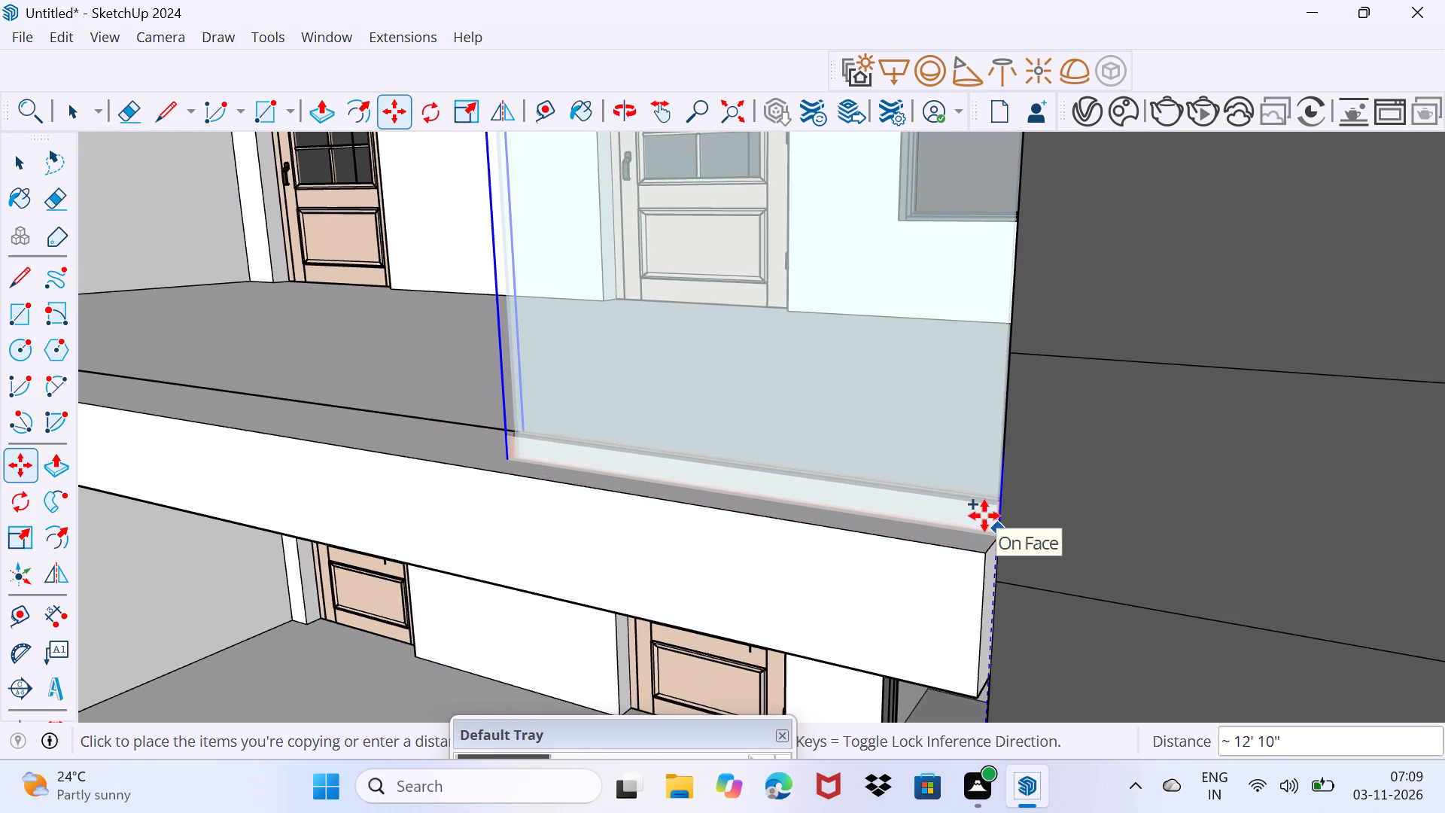
{"action": "left_click", "coordinate": [984, 516]}
Copy the top-floor glass rail about 17' 11" past the dark clad wall to the neighbouring bay's top-floor balcony, against the white column.
{"action": "left_click", "coordinate": [1002, 541]}
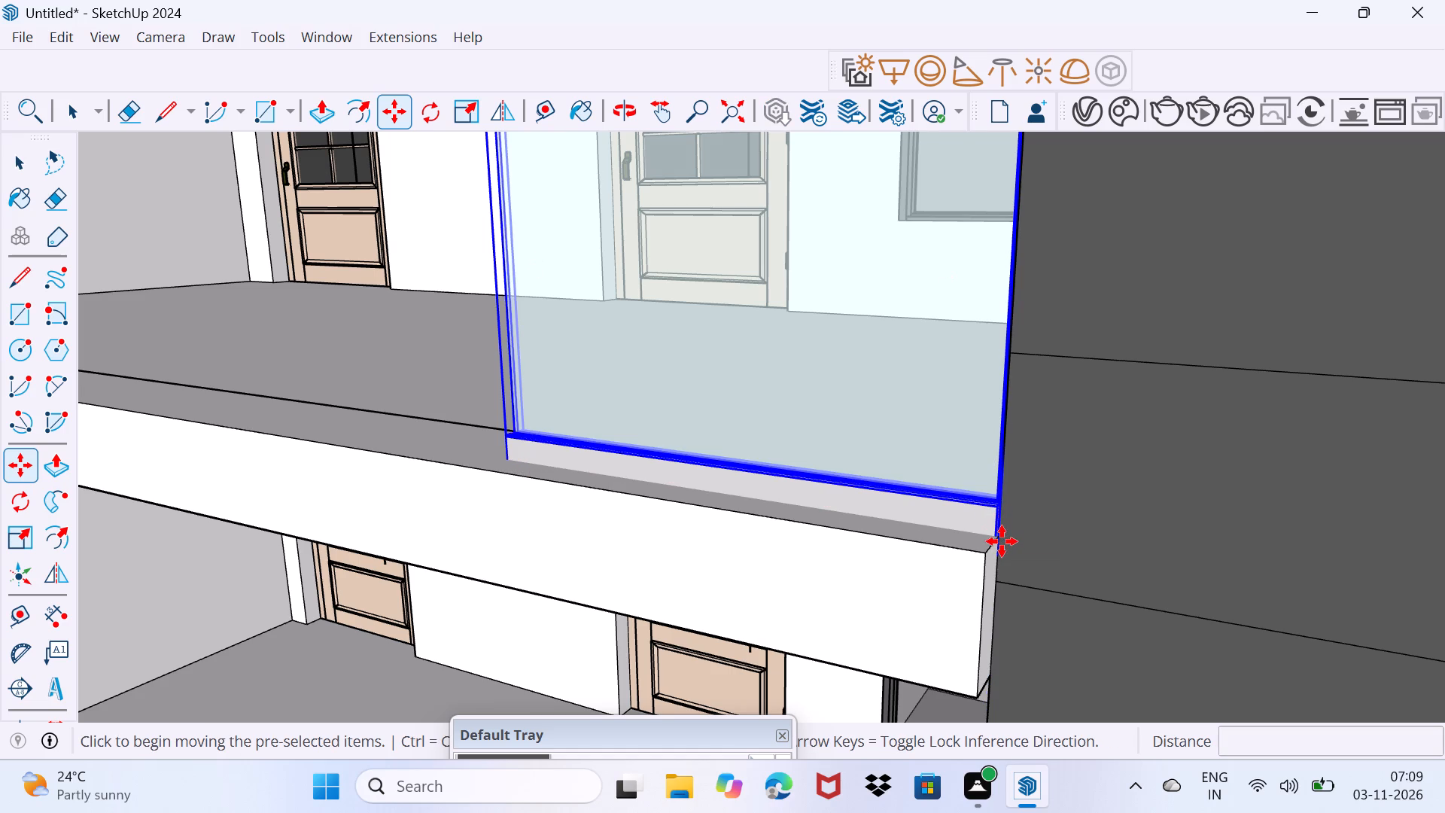
{"action": "scroll", "coordinate": [1180, 564], "scroll_direction": "down", "scroll_amount": 19}
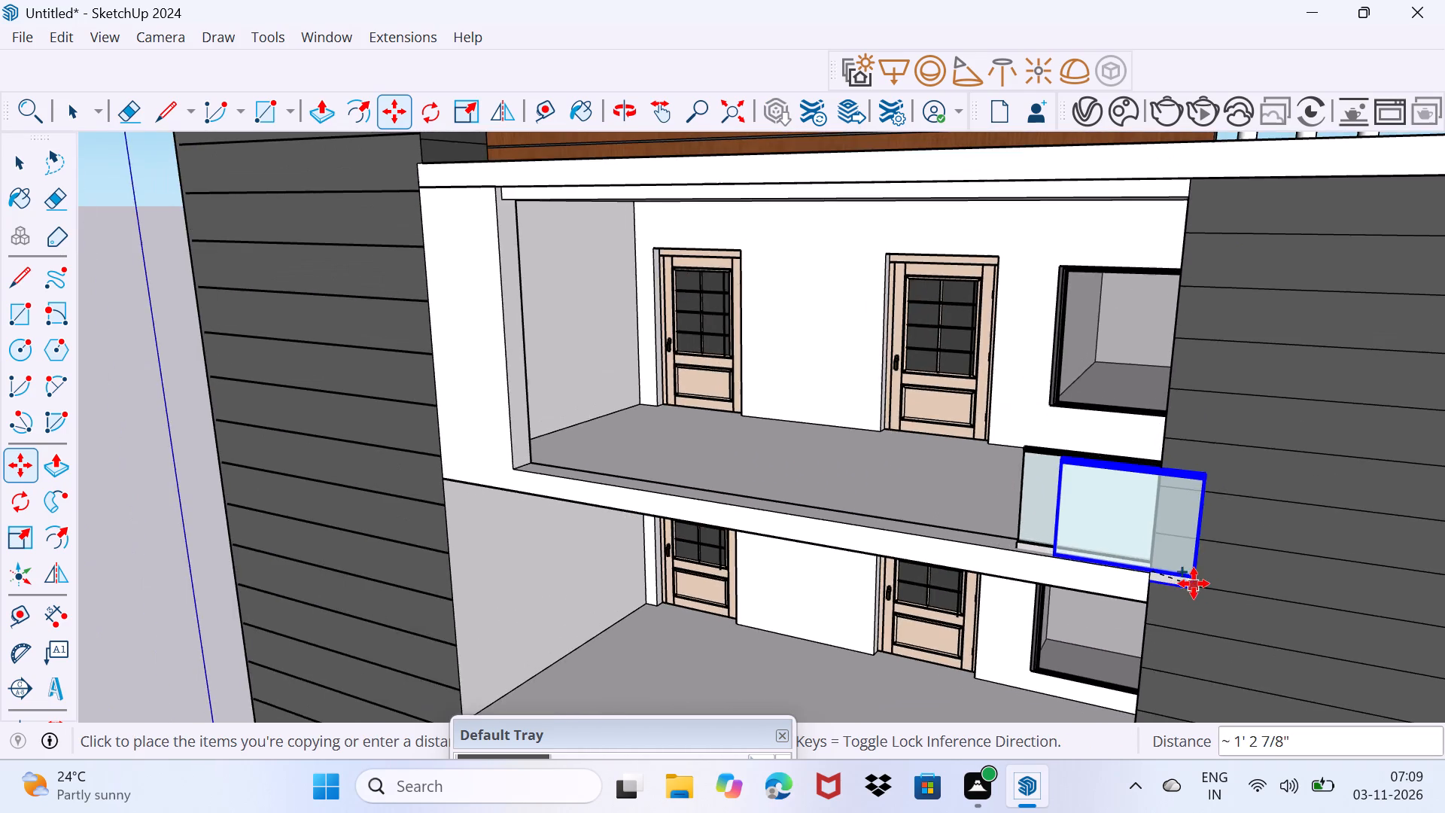
{"action": "middle_click_drag", "start_coordinate": [1235, 593], "coordinate": [494, 321]}
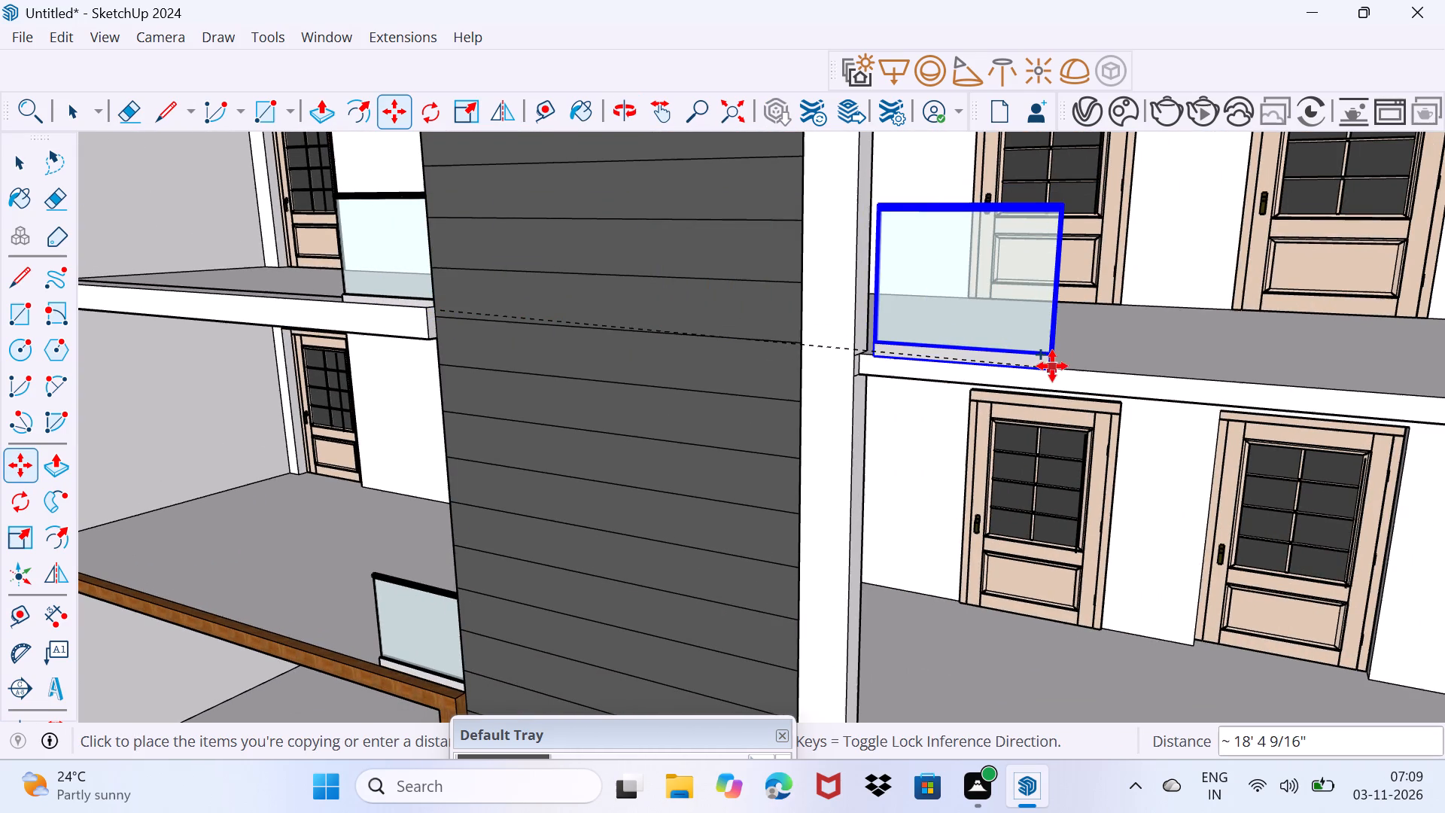
{"action": "scroll", "coordinate": [1045, 361], "scroll_direction": "up", "scroll_amount": 8}
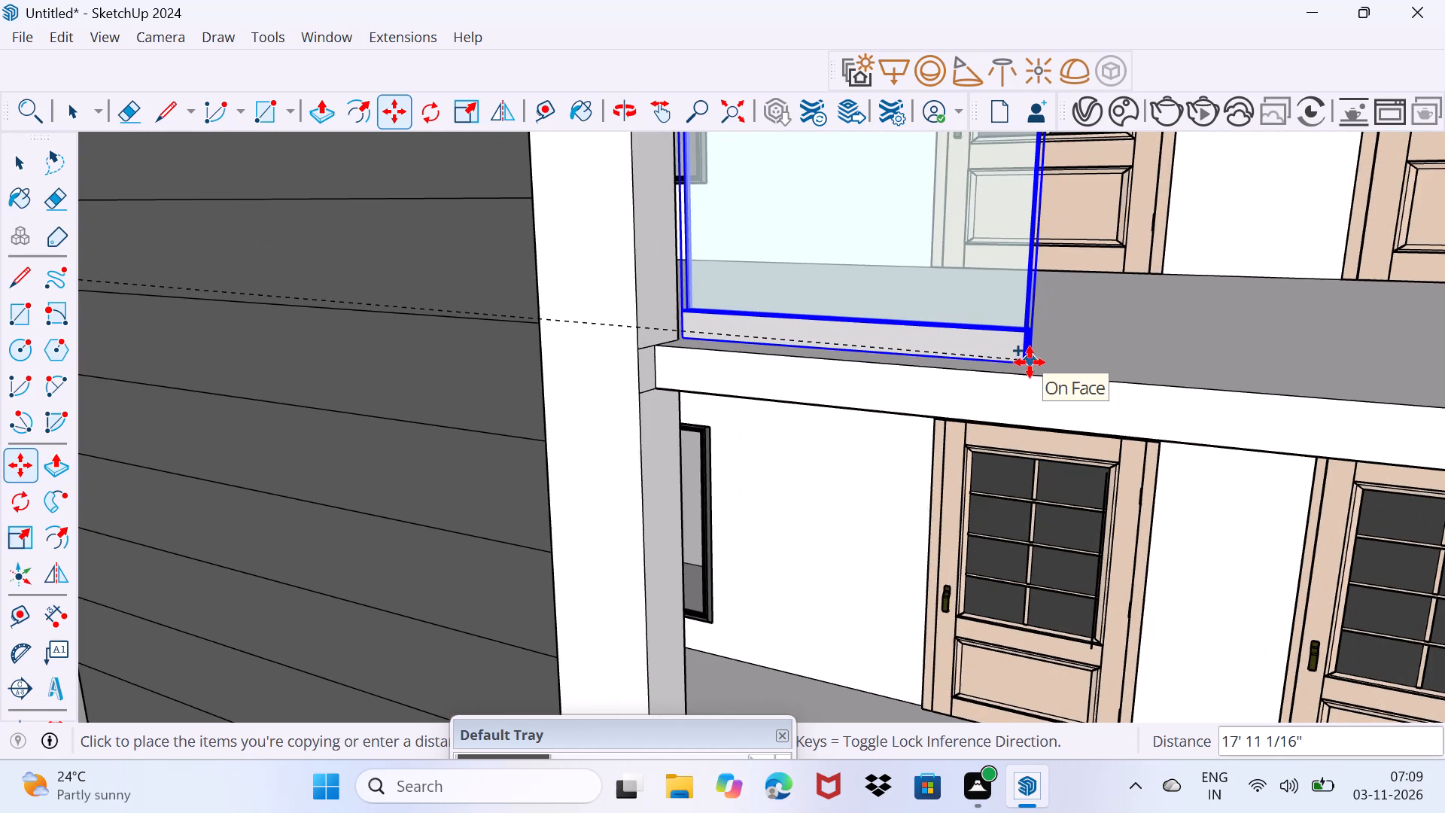
{"action": "scroll", "coordinate": [1026, 365], "scroll_direction": "up", "scroll_amount": 9}
{"action": "left_click", "coordinate": [1024, 365]}
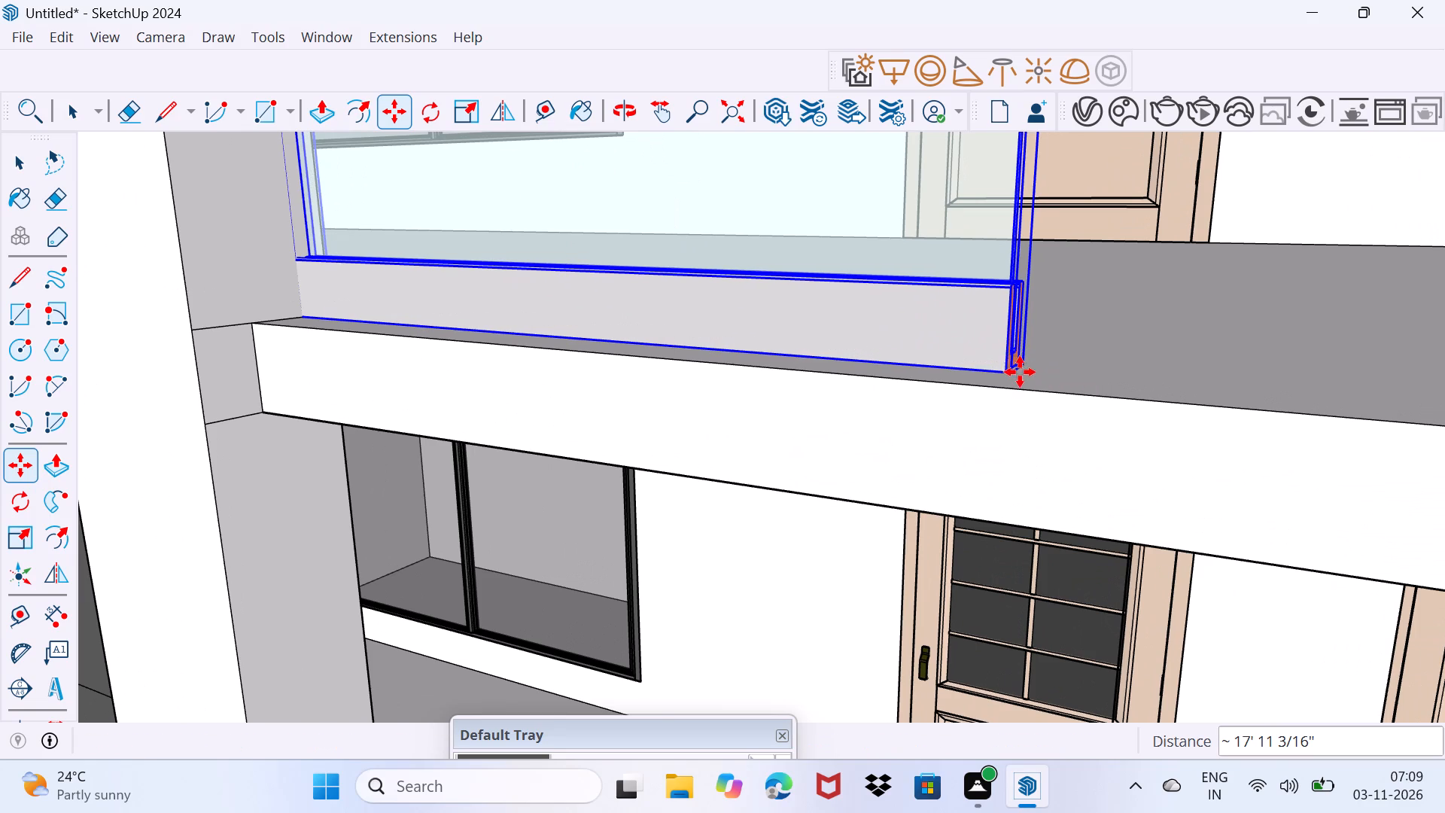
Copy that top-floor glass rail 12' 6" straight down onto the middle-floor balcony edge of the same bay.
{"action": "left_click", "coordinate": [1009, 380]}
{"action": "scroll", "coordinate": [984, 490], "scroll_direction": "down", "scroll_amount": 1, "text": "shift"}
{"action": "middle_click_drag", "start_coordinate": [984, 470], "coordinate": [984, 457], "text": "shift"}
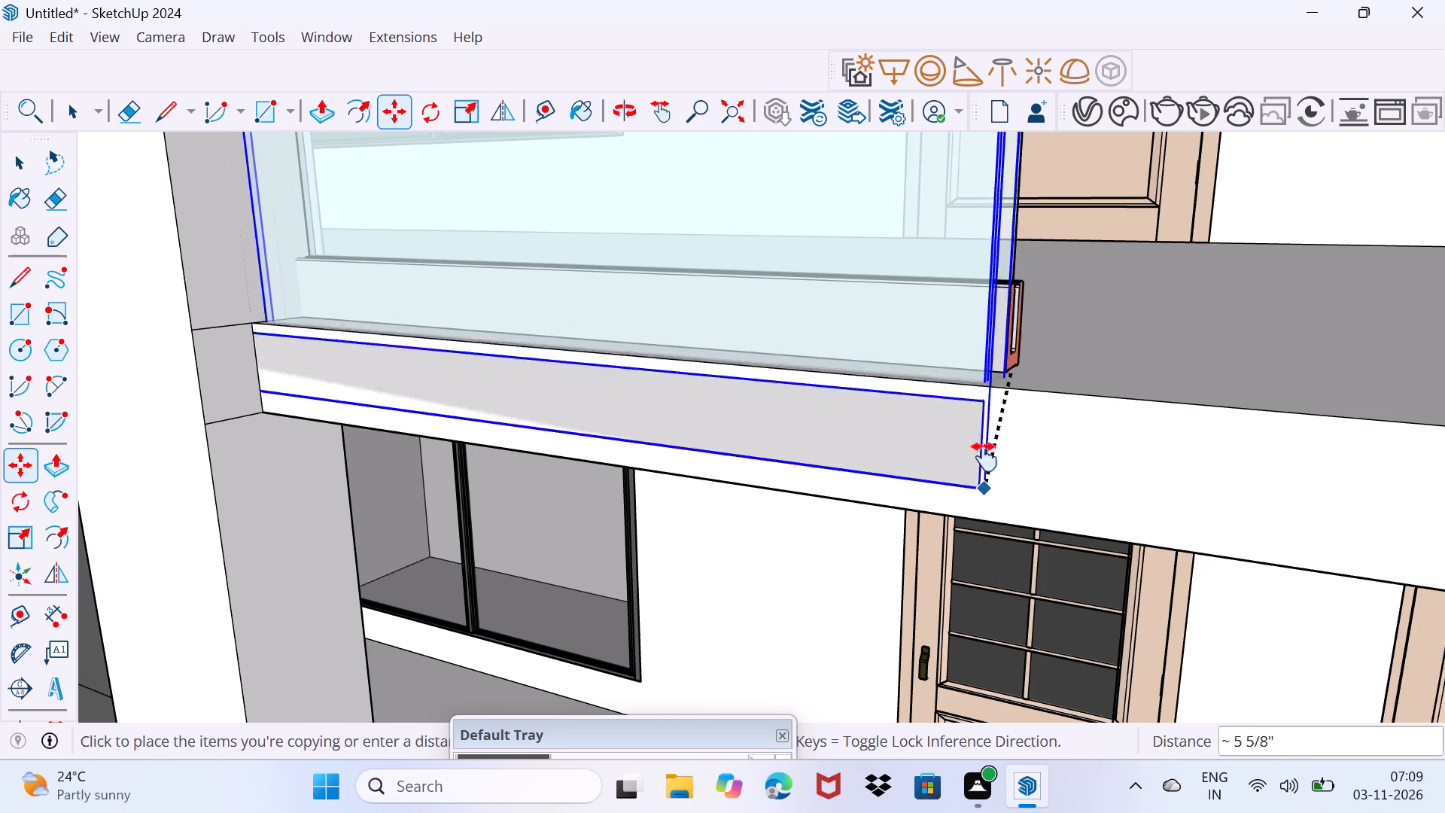
{"action": "middle_click_drag", "start_coordinate": [984, 457], "coordinate": [1041, 206], "text": "shift"}
{"action": "middle_click_drag", "start_coordinate": [979, 452], "coordinate": [1063, 157]}
{"action": "middle_click_drag", "start_coordinate": [991, 486], "coordinate": [915, 195], "text": "shift"}
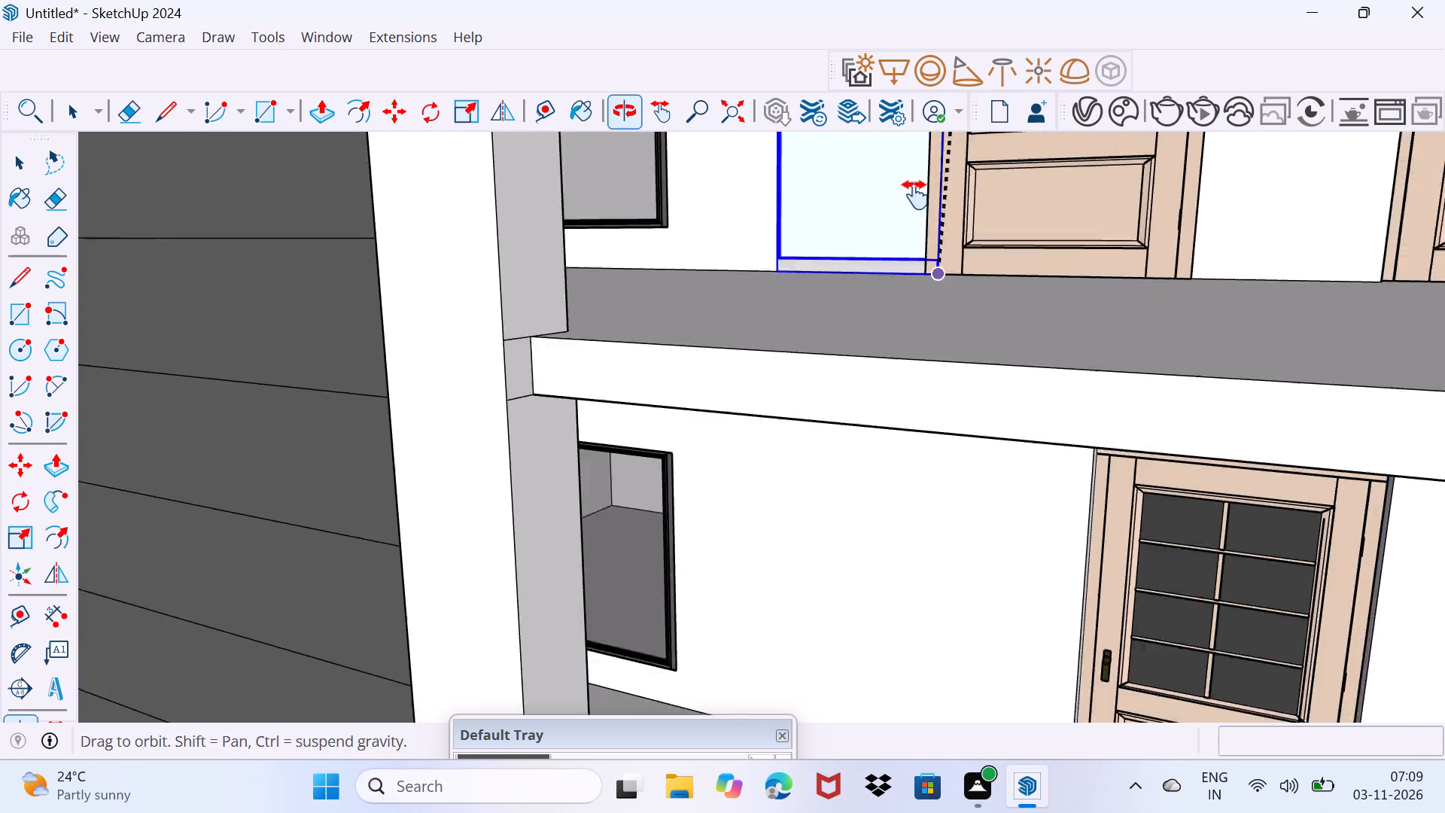
{"action": "middle_click_drag", "start_coordinate": [915, 195], "coordinate": [914, 190], "text": "shift"}
{"action": "middle_click_drag", "start_coordinate": [625, 329], "coordinate": [576, 245]}
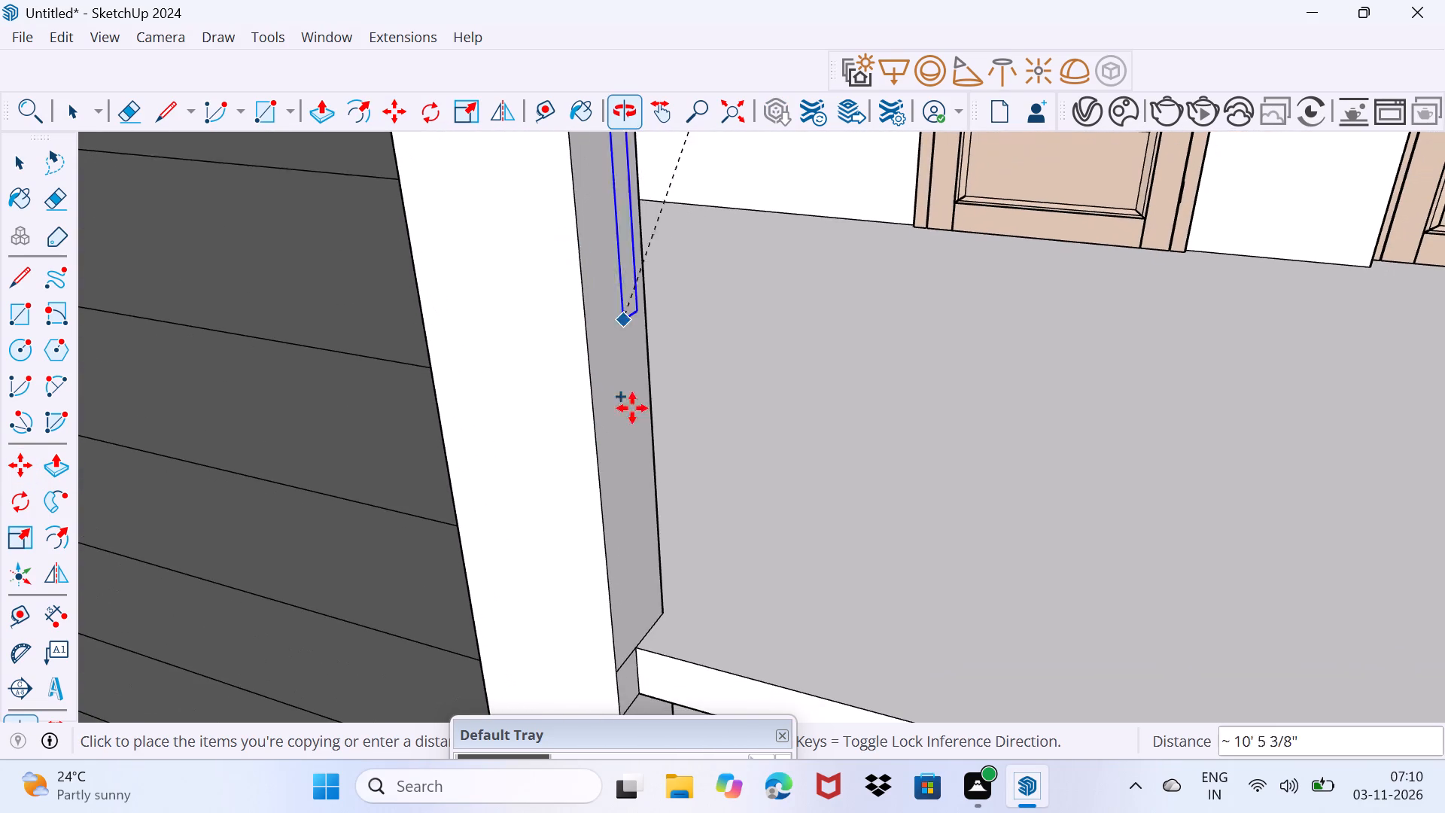
{"action": "middle_click_drag", "start_coordinate": [847, 667], "coordinate": [762, 525], "text": "shift"}
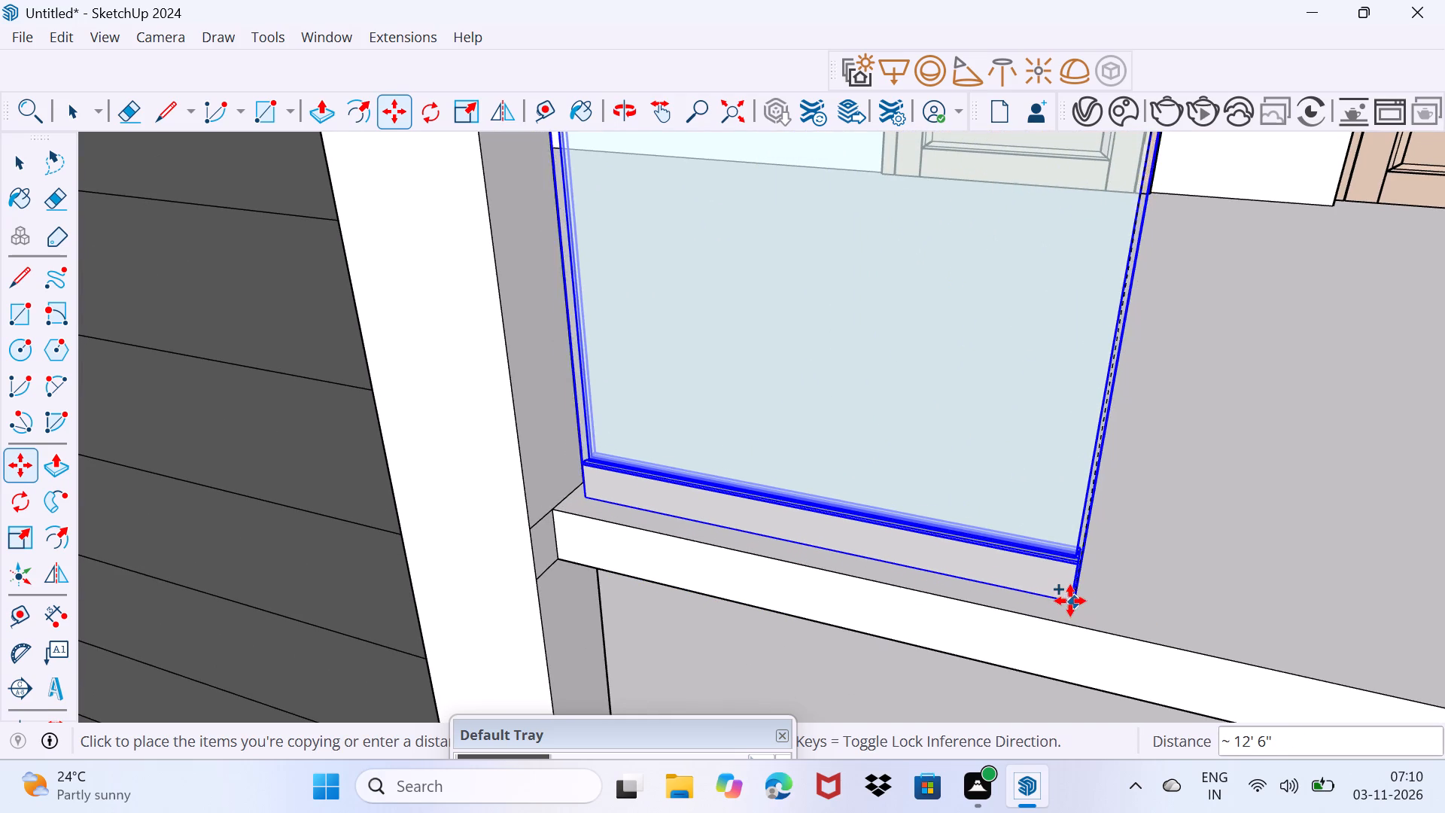
{"action": "left_click", "coordinate": [1057, 599]}
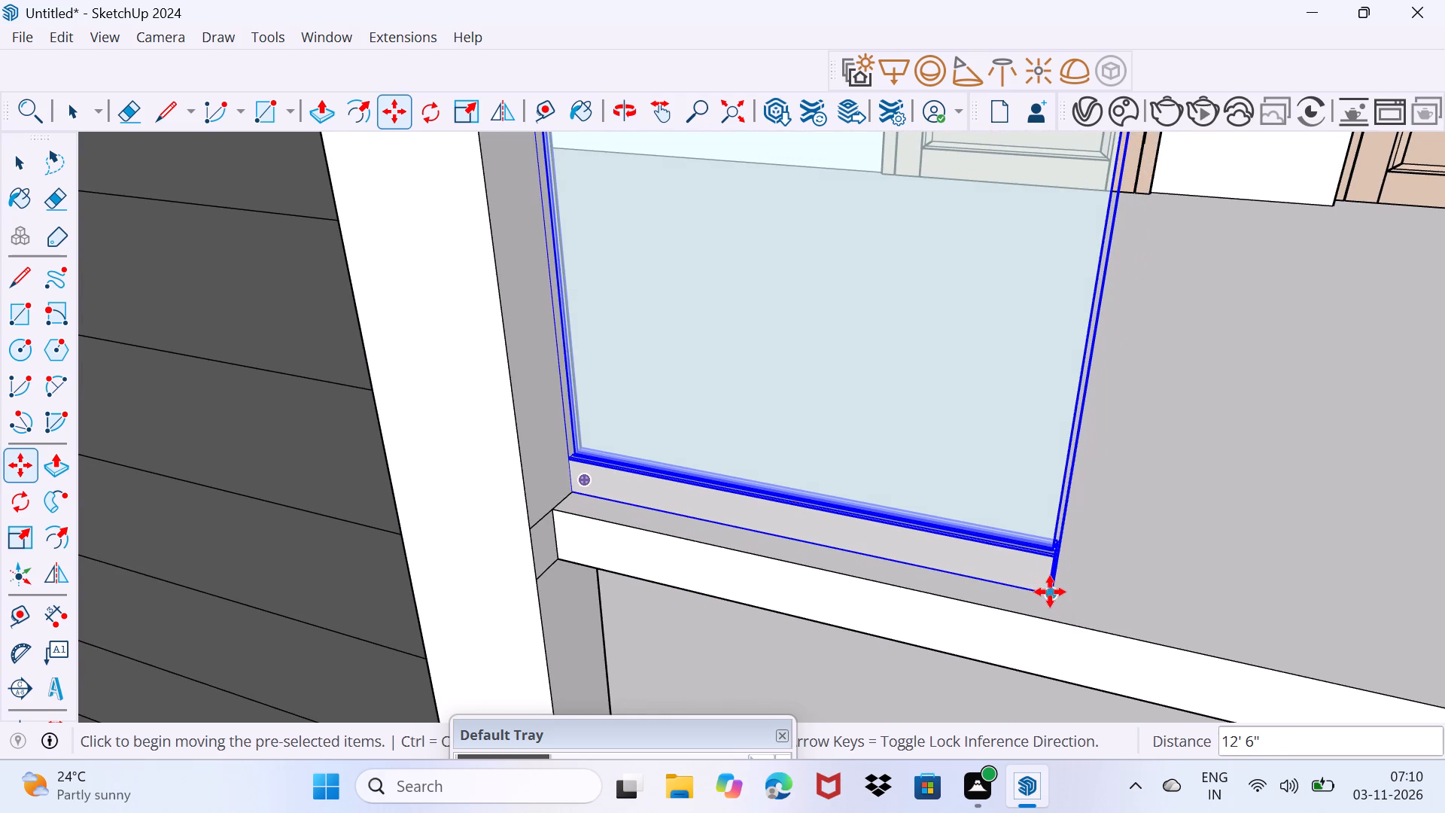
Copy the middle-floor glass rail about 12' 6" straight down to the ground-floor edge beside the white column, and clear the selection.
{"action": "left_click", "coordinate": [1050, 592]}
{"action": "middle_click_drag", "start_coordinate": [1010, 591], "coordinate": [1015, 364], "text": "shift"}
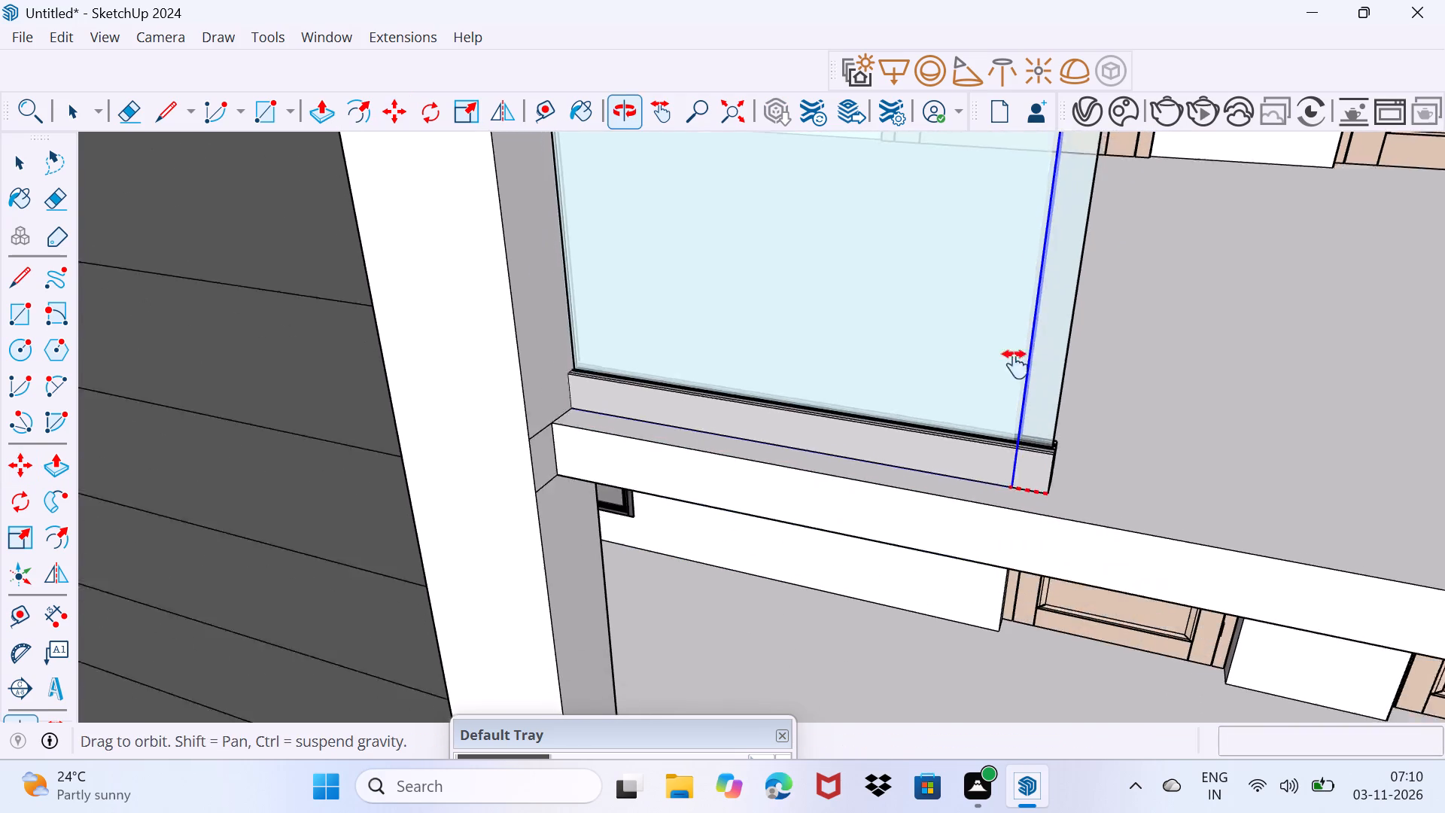
{"action": "middle_click_drag", "start_coordinate": [1015, 364], "coordinate": [1038, 293], "text": "shift"}
{"action": "middle_click_drag", "start_coordinate": [976, 590], "coordinate": [997, 279], "text": "shift"}
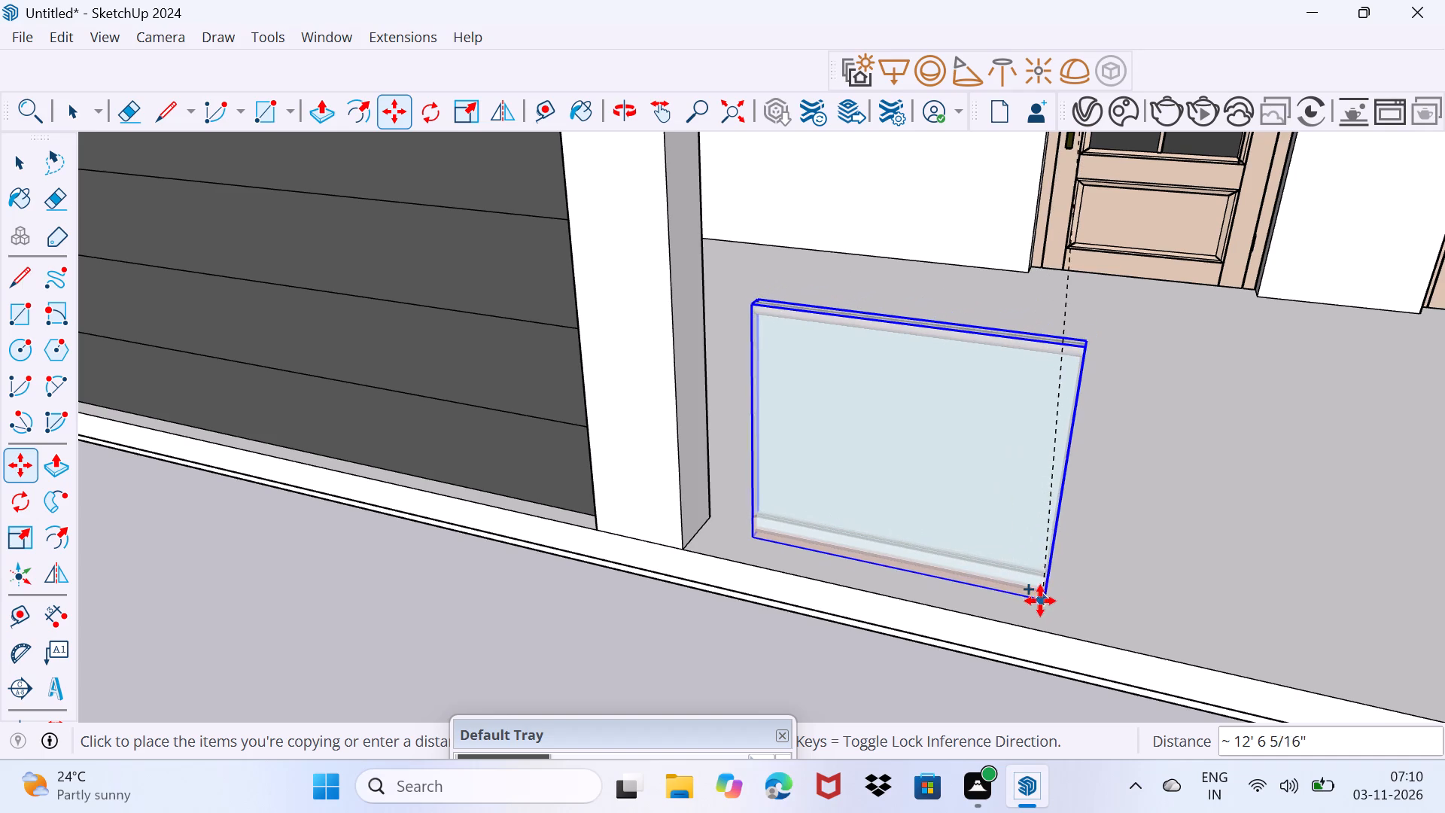
{"action": "left_click", "coordinate": [991, 592]}
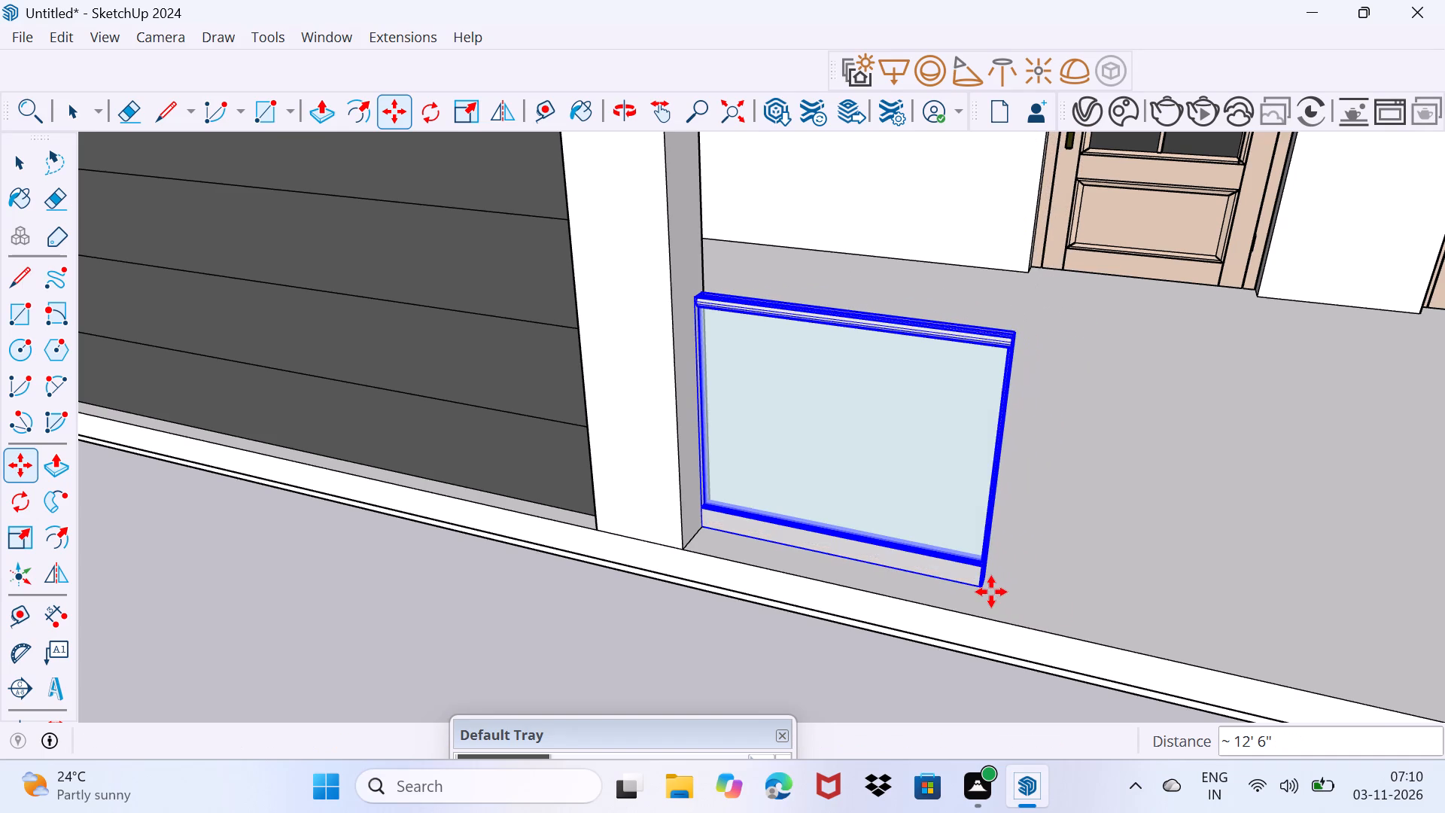
{"action": "key", "text": "space"}
{"action": "left_click_drag", "start_coordinate": [792, 724], "coordinate": [900, 568]}
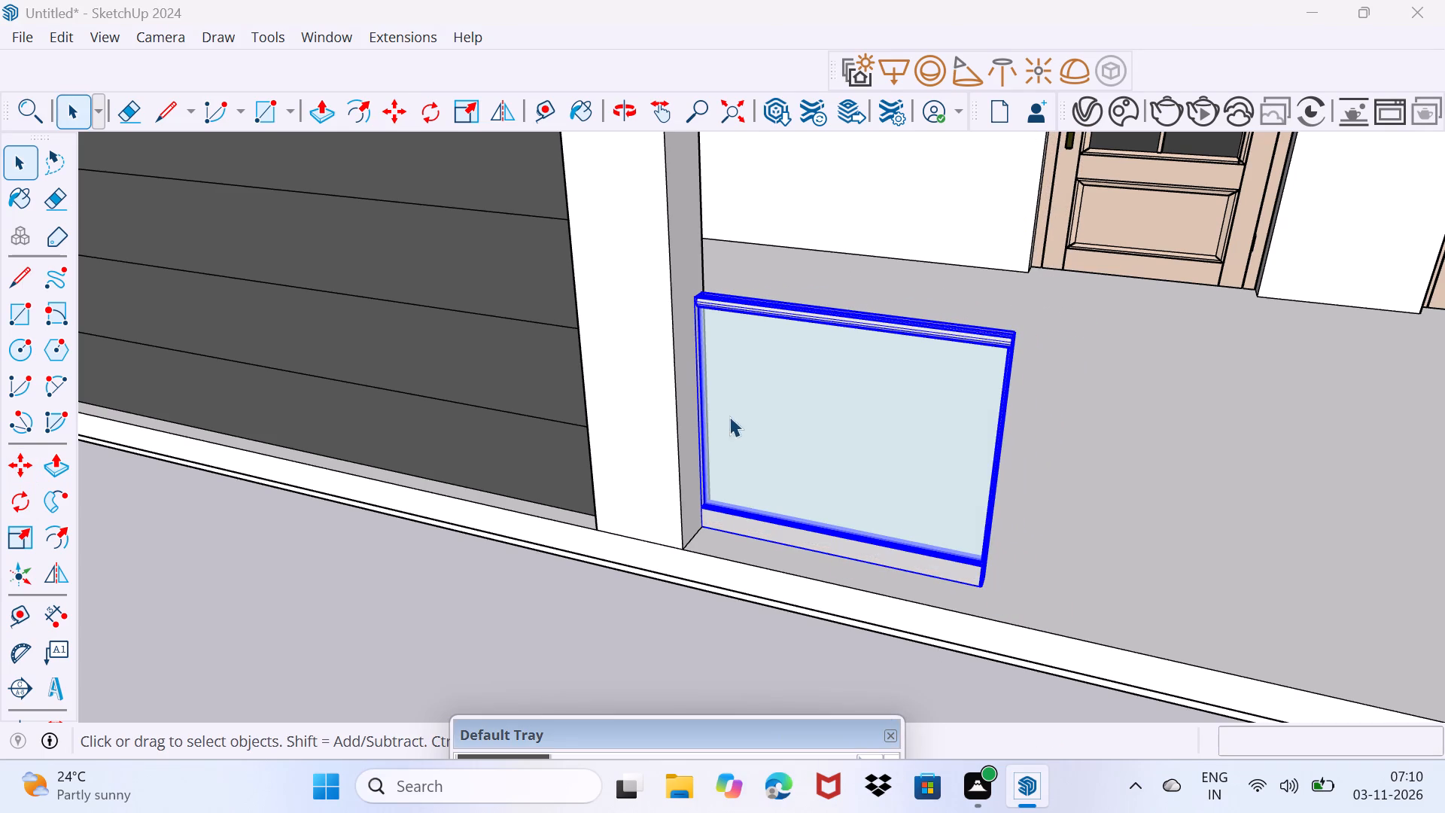
{"action": "left_click_drag", "start_coordinate": [631, 653], "coordinate": [784, 431]}
Scale the middle-floor glass rail beside the white column lengthwise by about 4.88, stretching it along the balcony to the wood-clad panel.
{"action": "scroll", "coordinate": [789, 413], "scroll_direction": "down", "scroll_amount": 15}
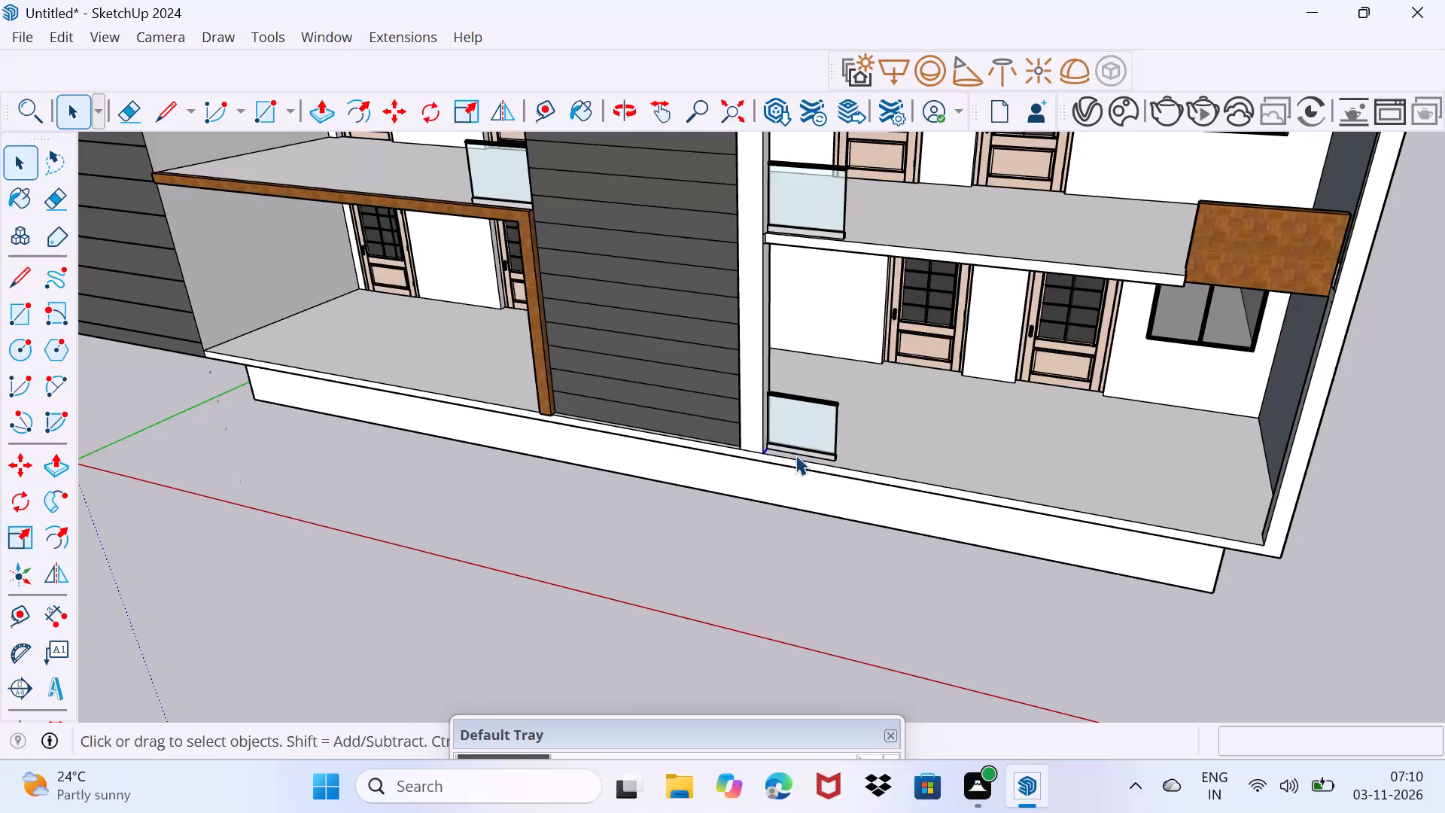
{"action": "scroll", "coordinate": [859, 227], "scroll_direction": "up", "scroll_amount": 3}
{"action": "left_click", "coordinate": [788, 203]}
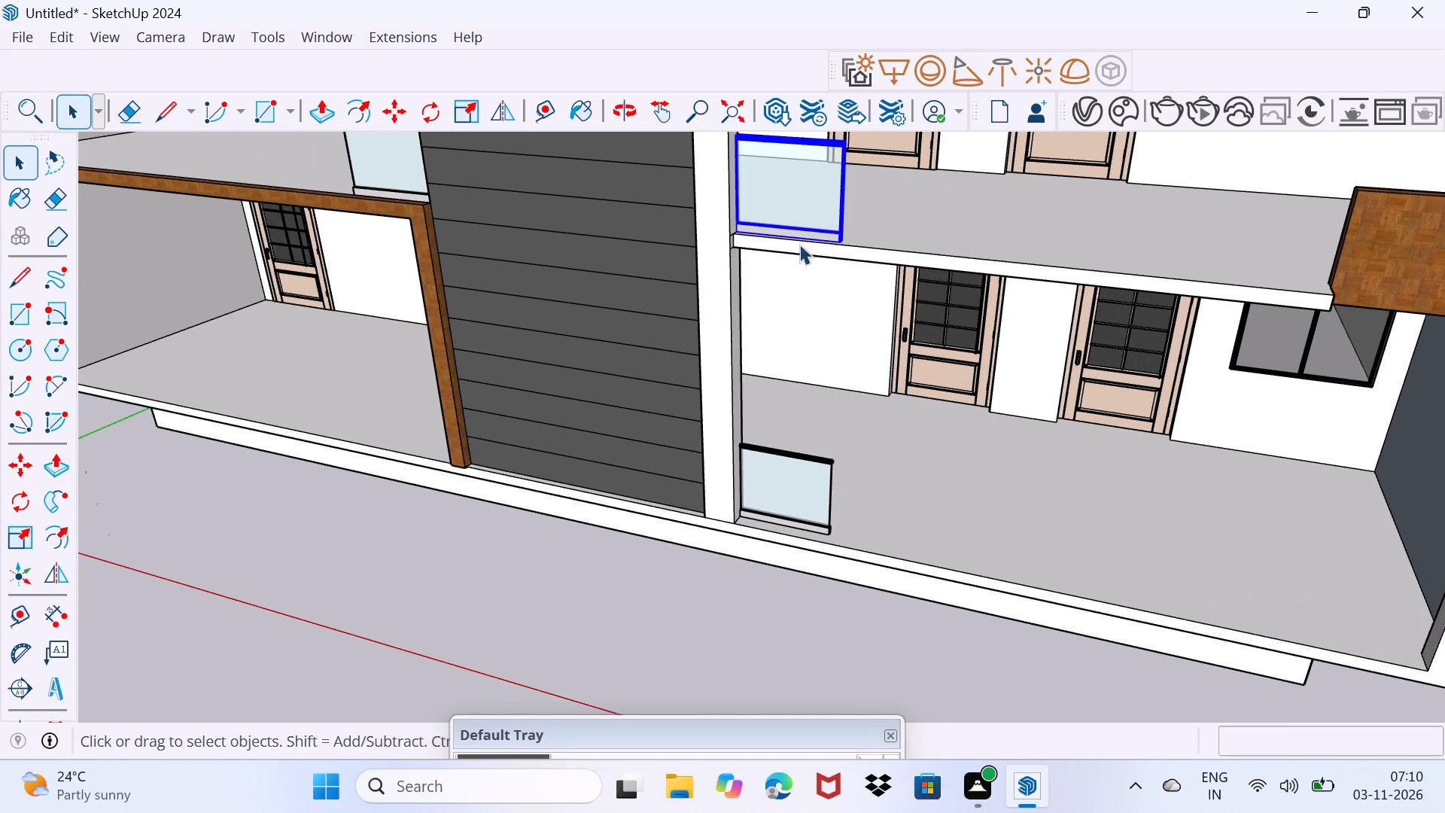
{"action": "scroll", "coordinate": [820, 245], "scroll_direction": "up", "scroll_amount": 2}
{"action": "middle_click_drag", "start_coordinate": [877, 255], "coordinate": [630, 332]}
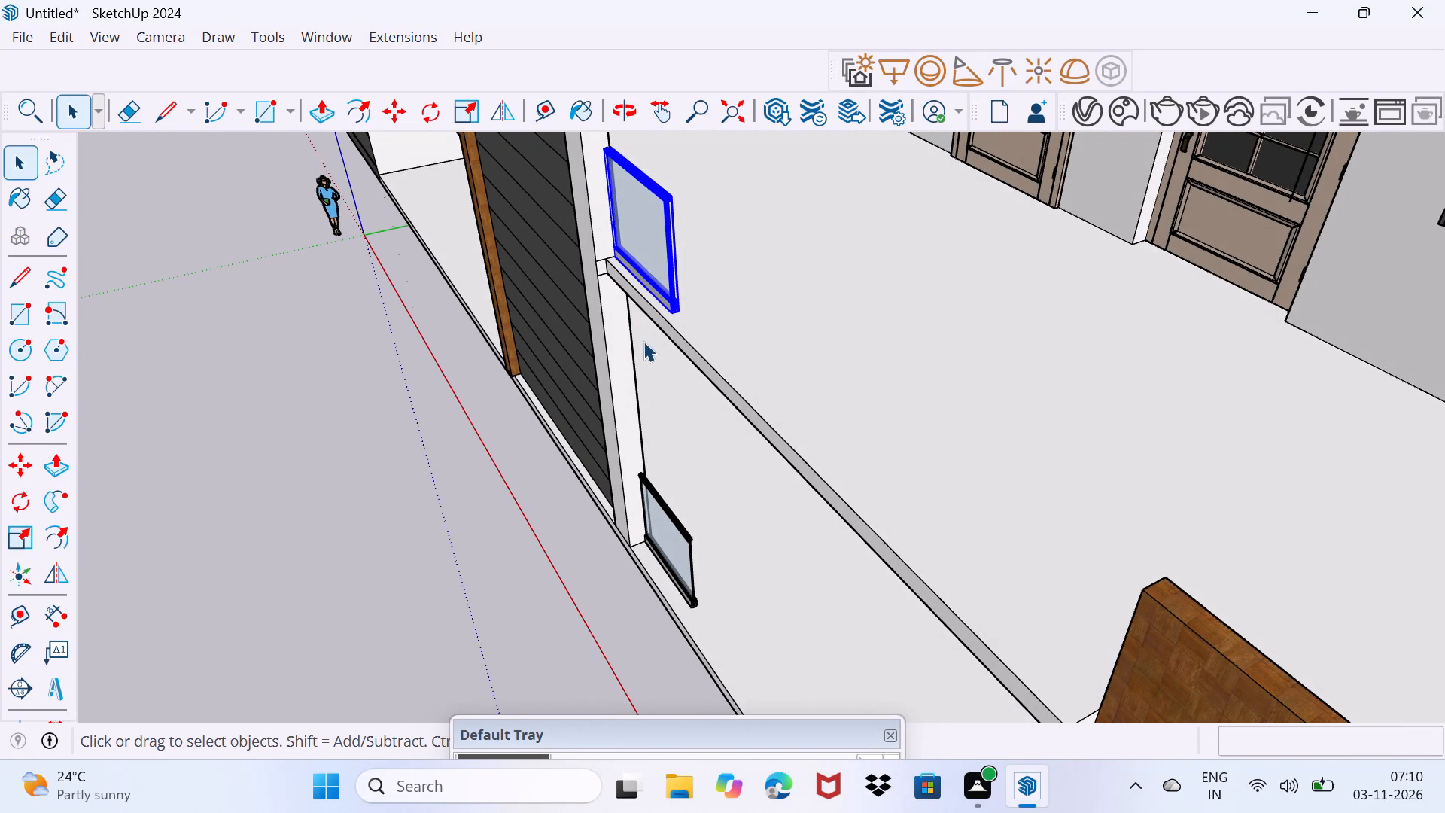
{"action": "key", "text": "s"}
{"action": "scroll", "coordinate": [665, 259], "scroll_direction": "up", "scroll_amount": 12}
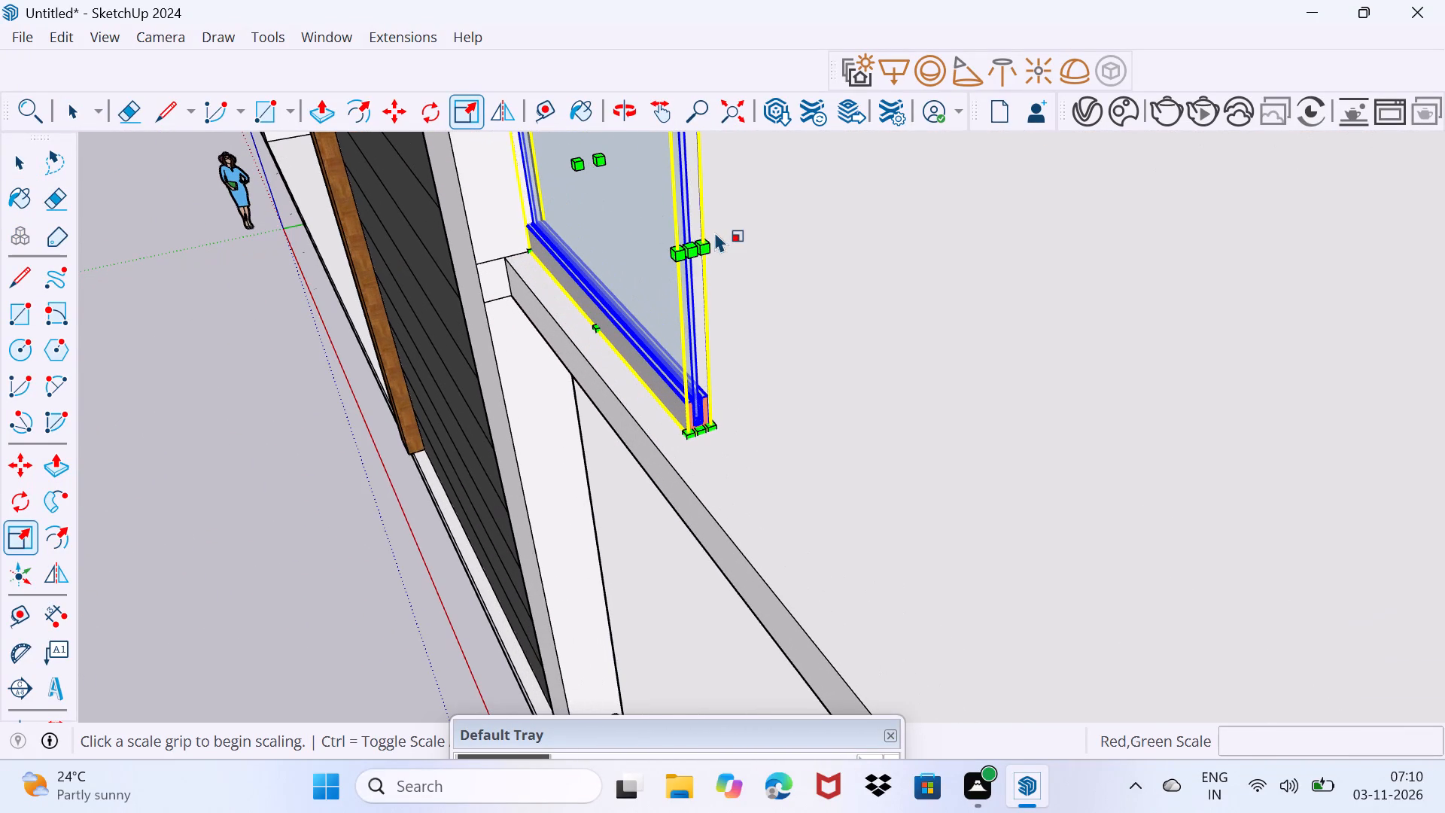
{"action": "left_click", "coordinate": [697, 248]}
{"action": "scroll", "coordinate": [758, 291], "scroll_direction": "down", "scroll_amount": 7}
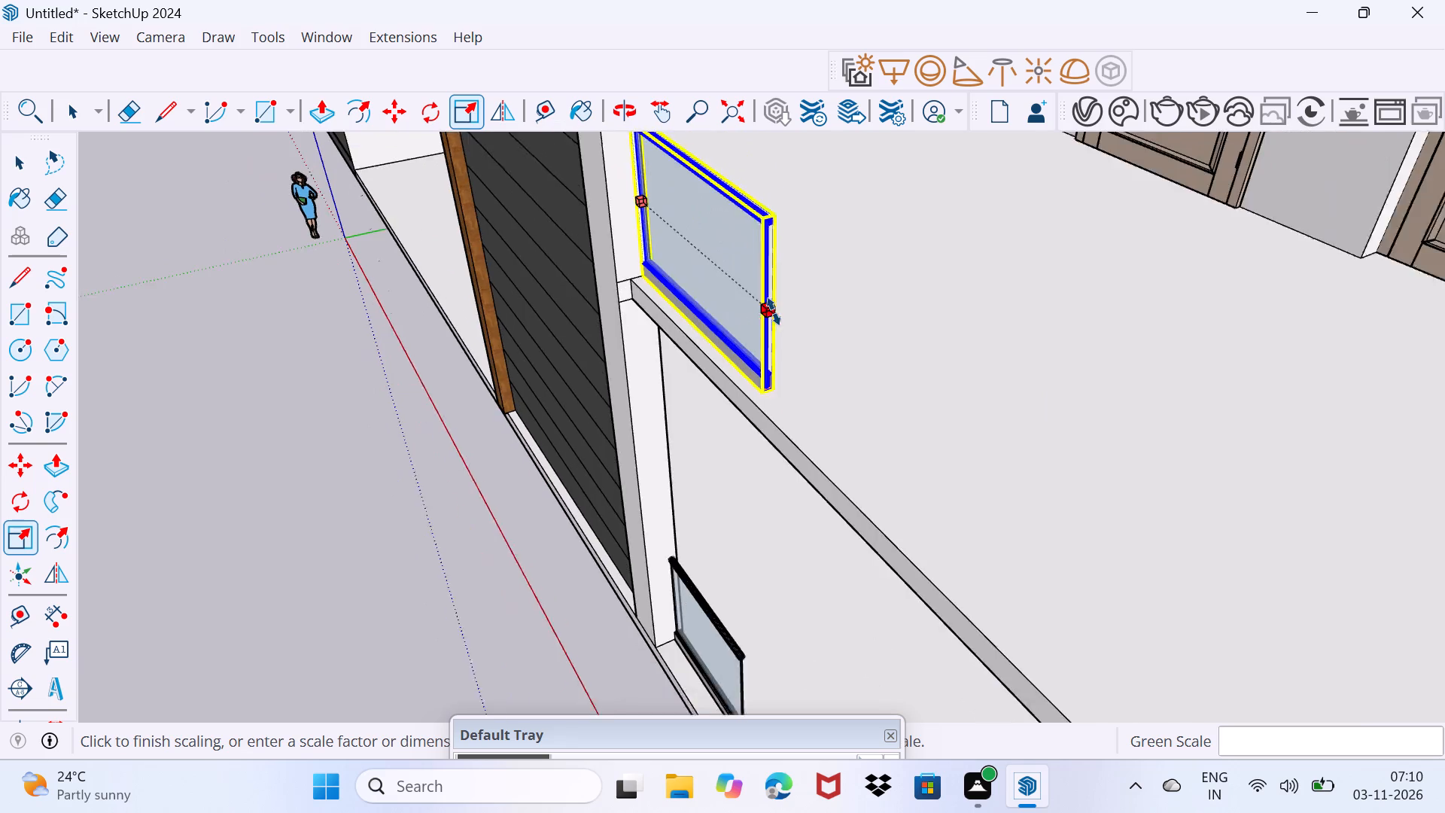
{"action": "scroll", "coordinate": [774, 312], "scroll_direction": "down", "scroll_amount": 14}
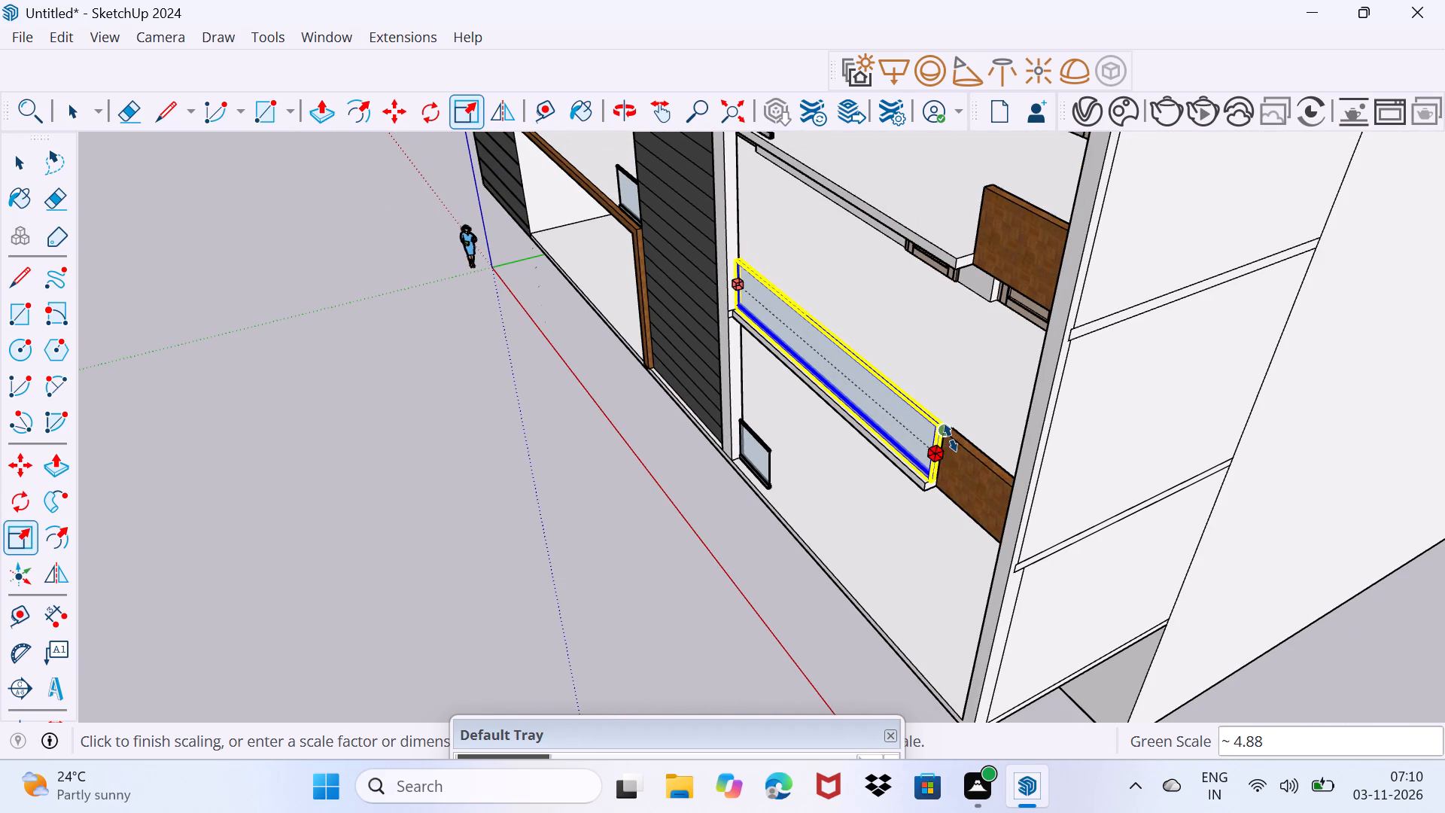
{"action": "left_click", "coordinate": [951, 438]}
{"action": "key", "text": "space"}
{"action": "left_click_drag", "start_coordinate": [882, 545], "coordinate": [899, 467]}
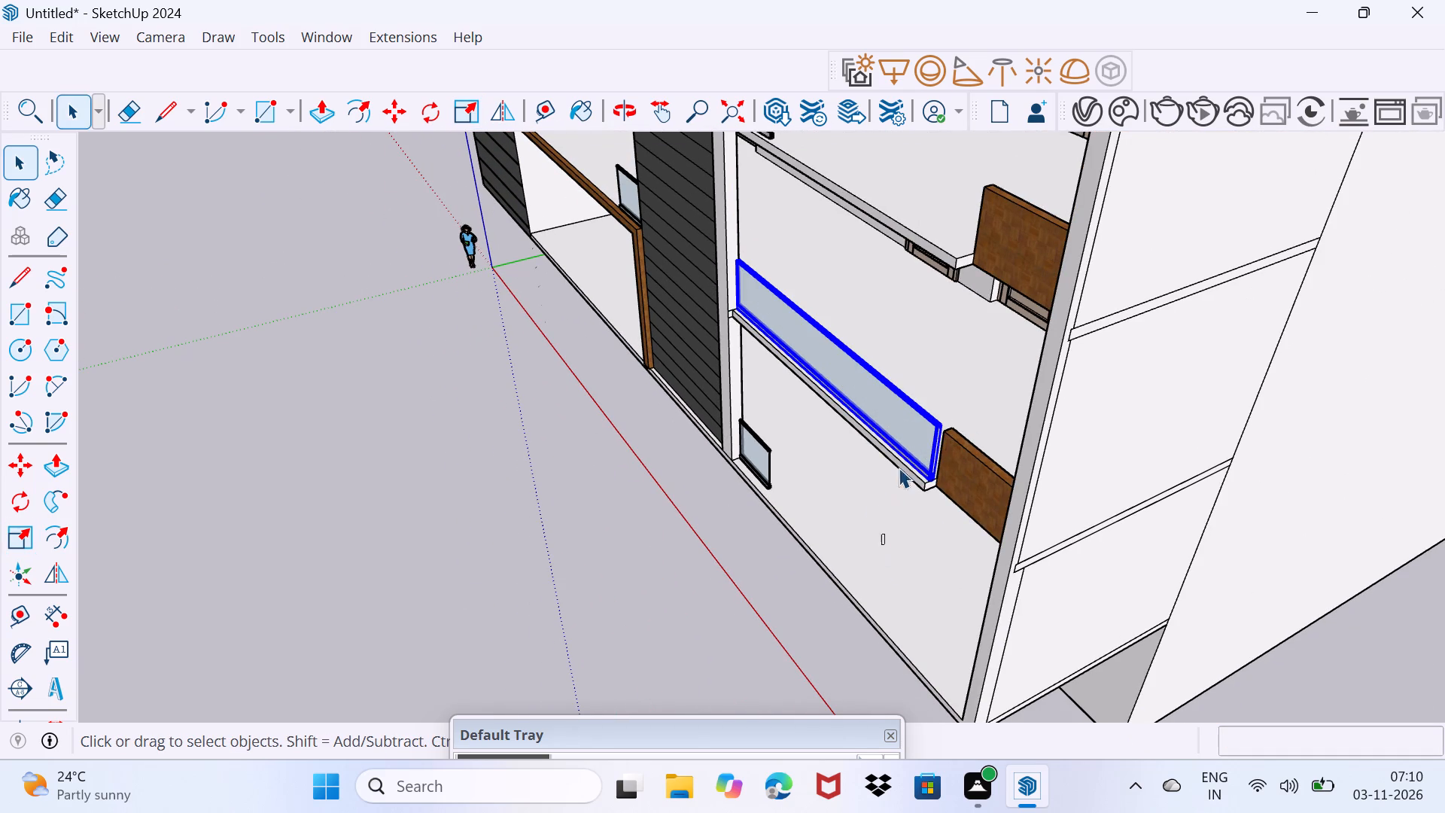
{"action": "left_click_drag", "start_coordinate": [899, 467], "coordinate": [899, 473]}
Scale the ground-floor glass rail lengthwise by about 6.30 so it spans from the white column to the building's end wall.
{"action": "scroll", "coordinate": [763, 531], "scroll_direction": "up", "scroll_amount": 4}
{"action": "middle_click_drag", "start_coordinate": [757, 512], "coordinate": [730, 489]}
{"action": "scroll", "coordinate": [727, 414], "scroll_direction": "up", "scroll_amount": 5}
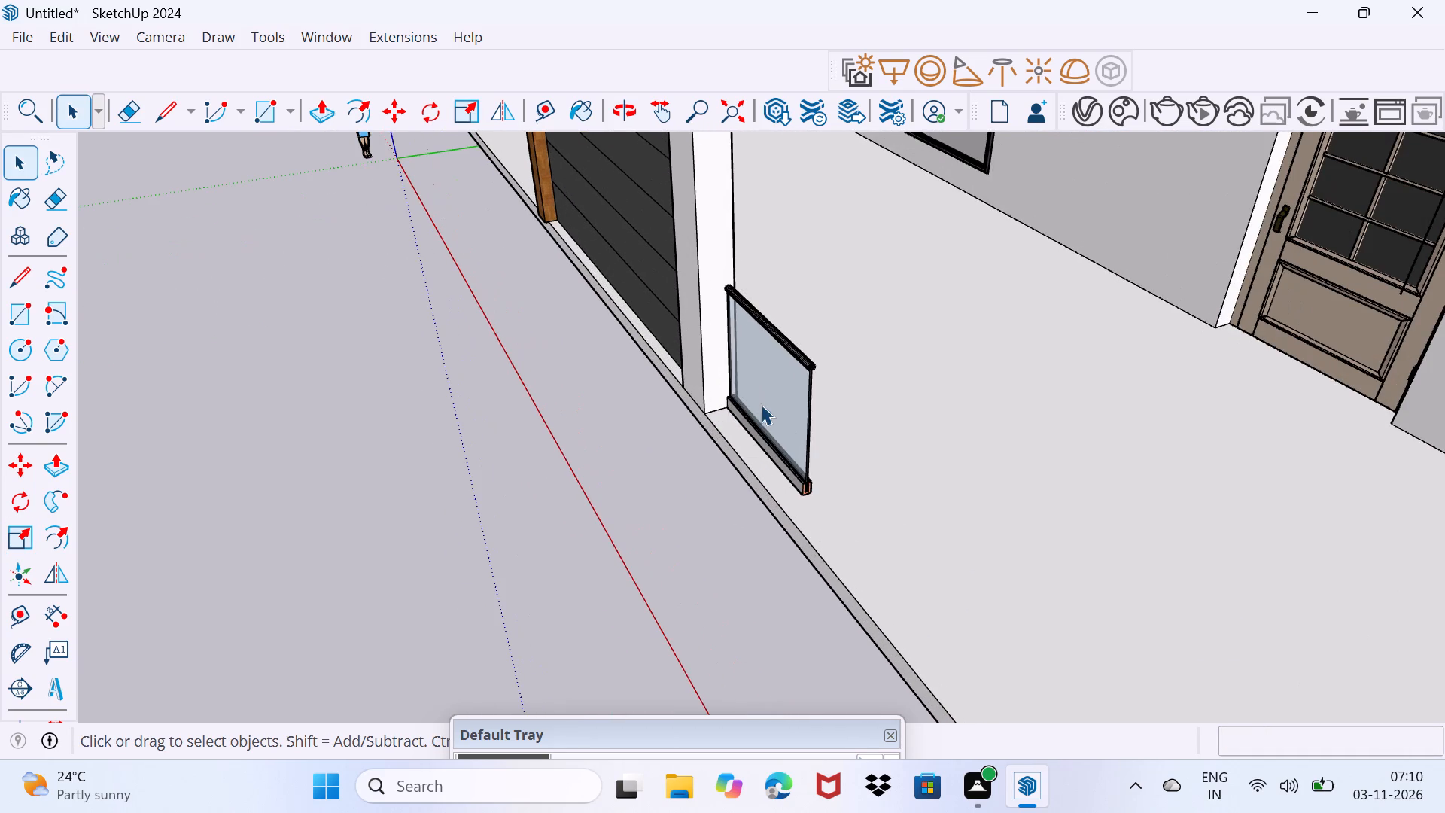
{"action": "left_click", "coordinate": [765, 402]}
{"action": "key", "text": "s"}
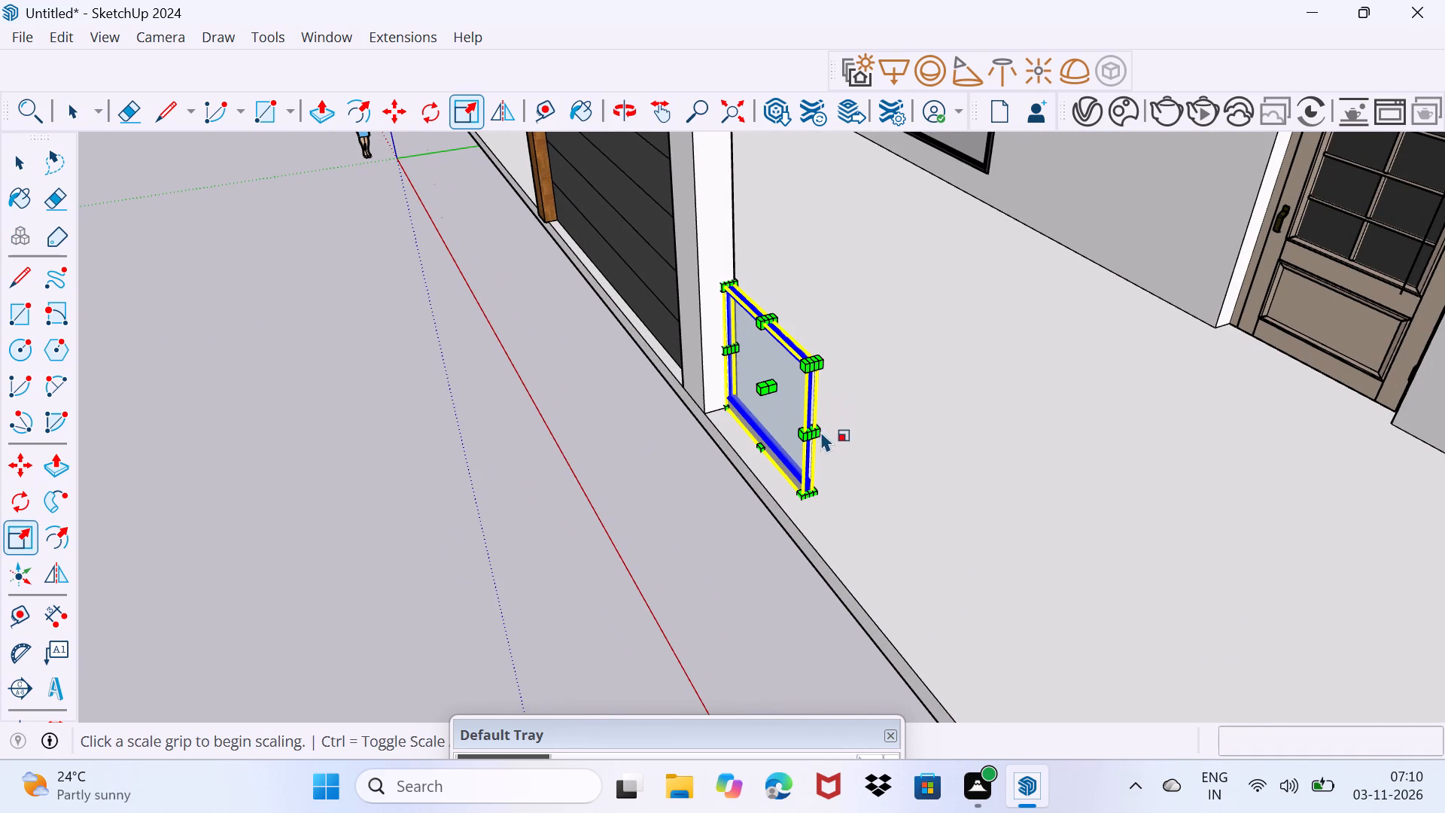
{"action": "scroll", "coordinate": [821, 437], "scroll_direction": "up", "scroll_amount": 9}
{"action": "left_click", "coordinate": [783, 420]}
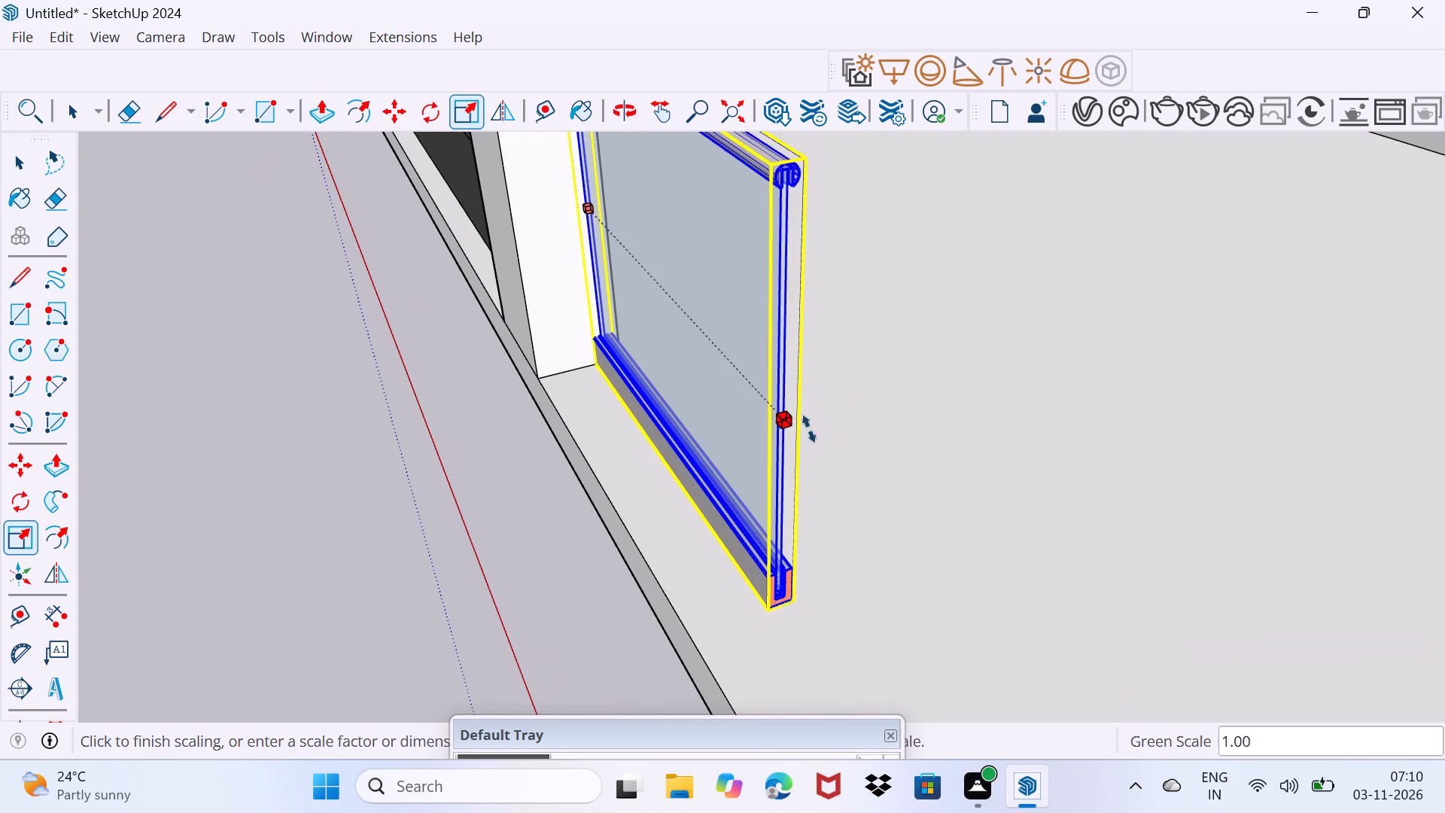
{"action": "scroll", "coordinate": [823, 438], "scroll_direction": "down", "scroll_amount": 10}
{"action": "scroll", "coordinate": [841, 454], "scroll_direction": "down", "scroll_amount": 15}
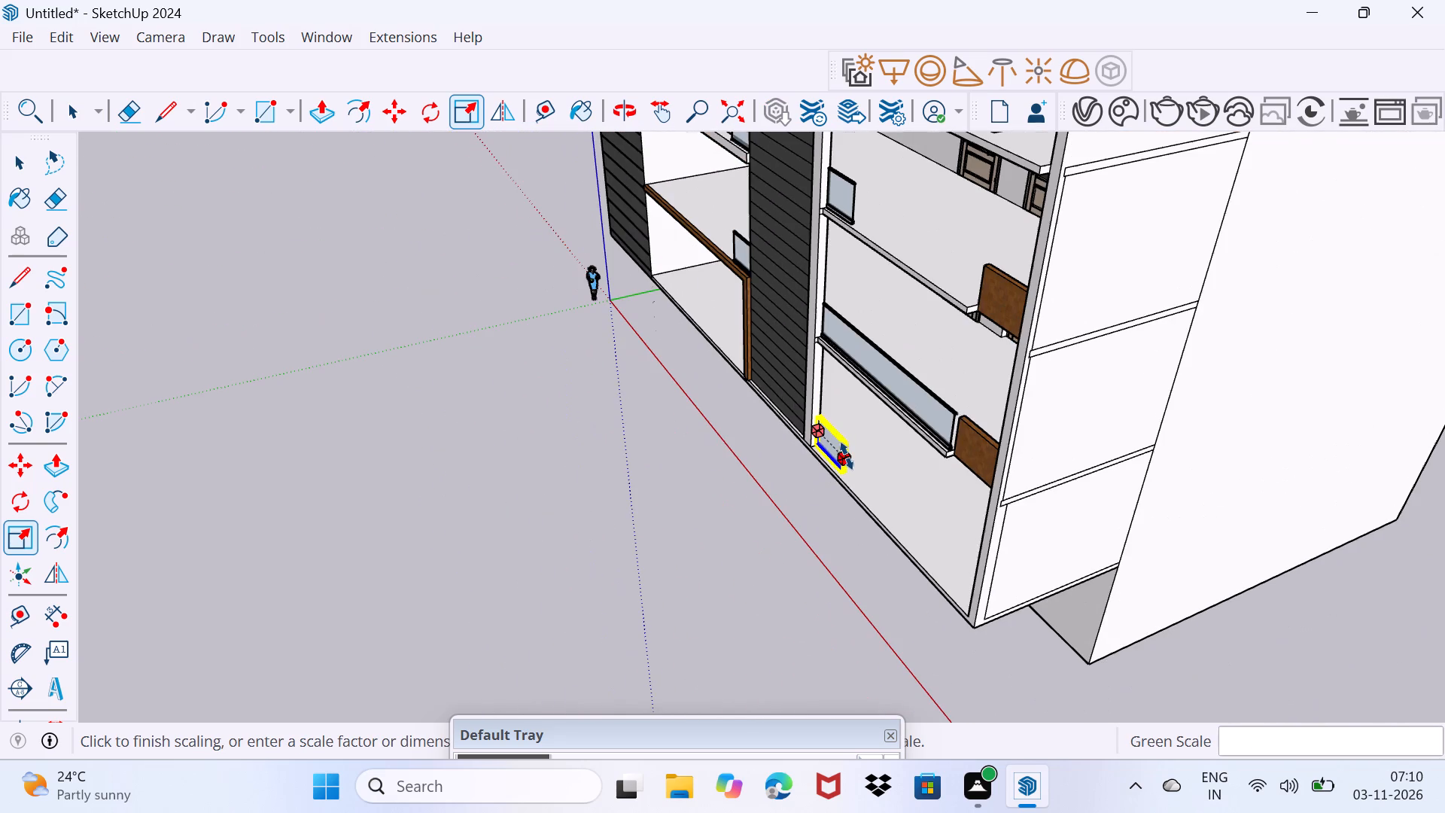
{"action": "scroll", "coordinate": [975, 571], "scroll_direction": "up", "scroll_amount": 4}
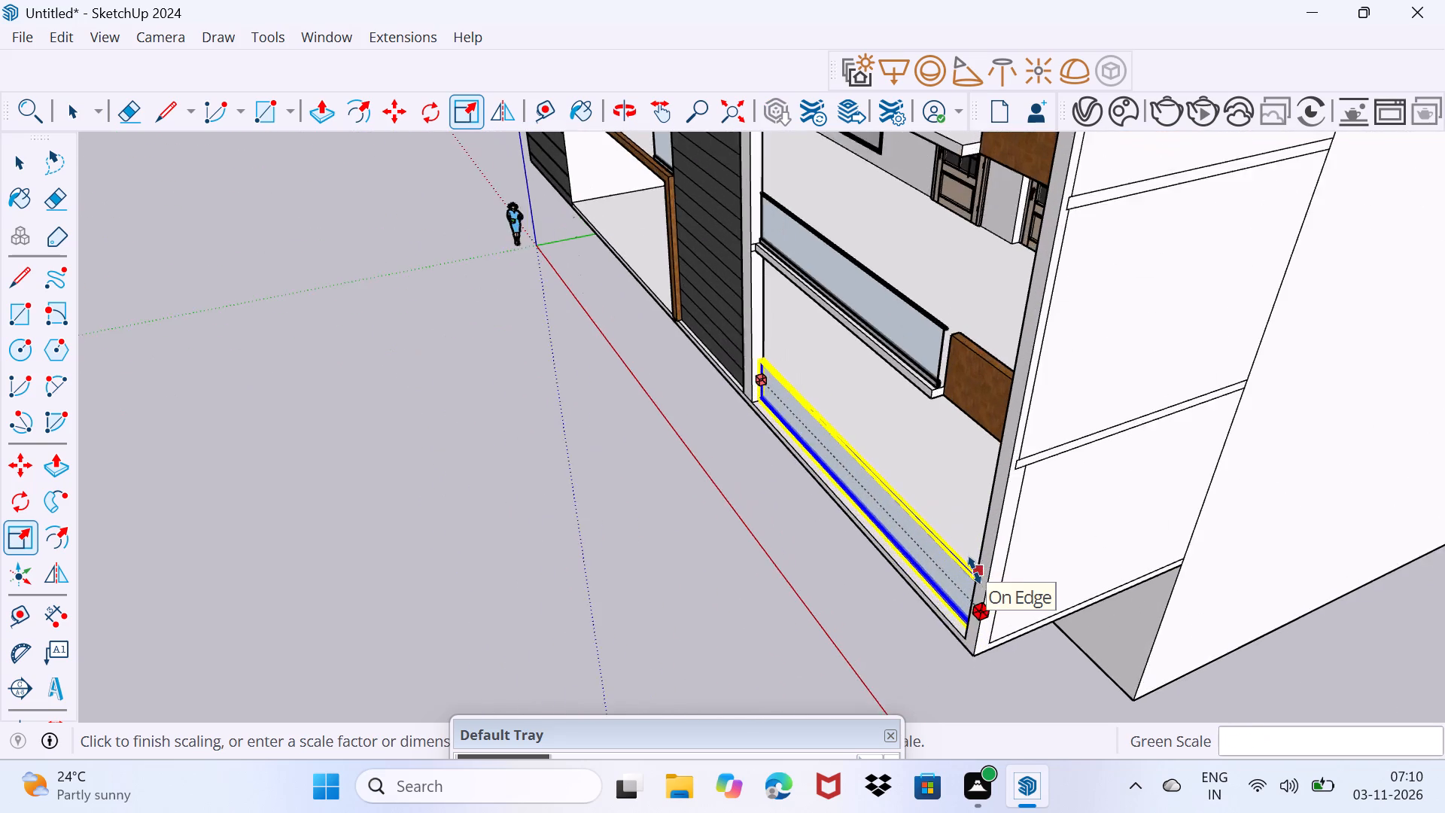
{"action": "scroll", "coordinate": [975, 571], "scroll_direction": "up", "scroll_amount": 5}
{"action": "left_click", "coordinate": [975, 571]}
{"action": "key", "text": "space"}
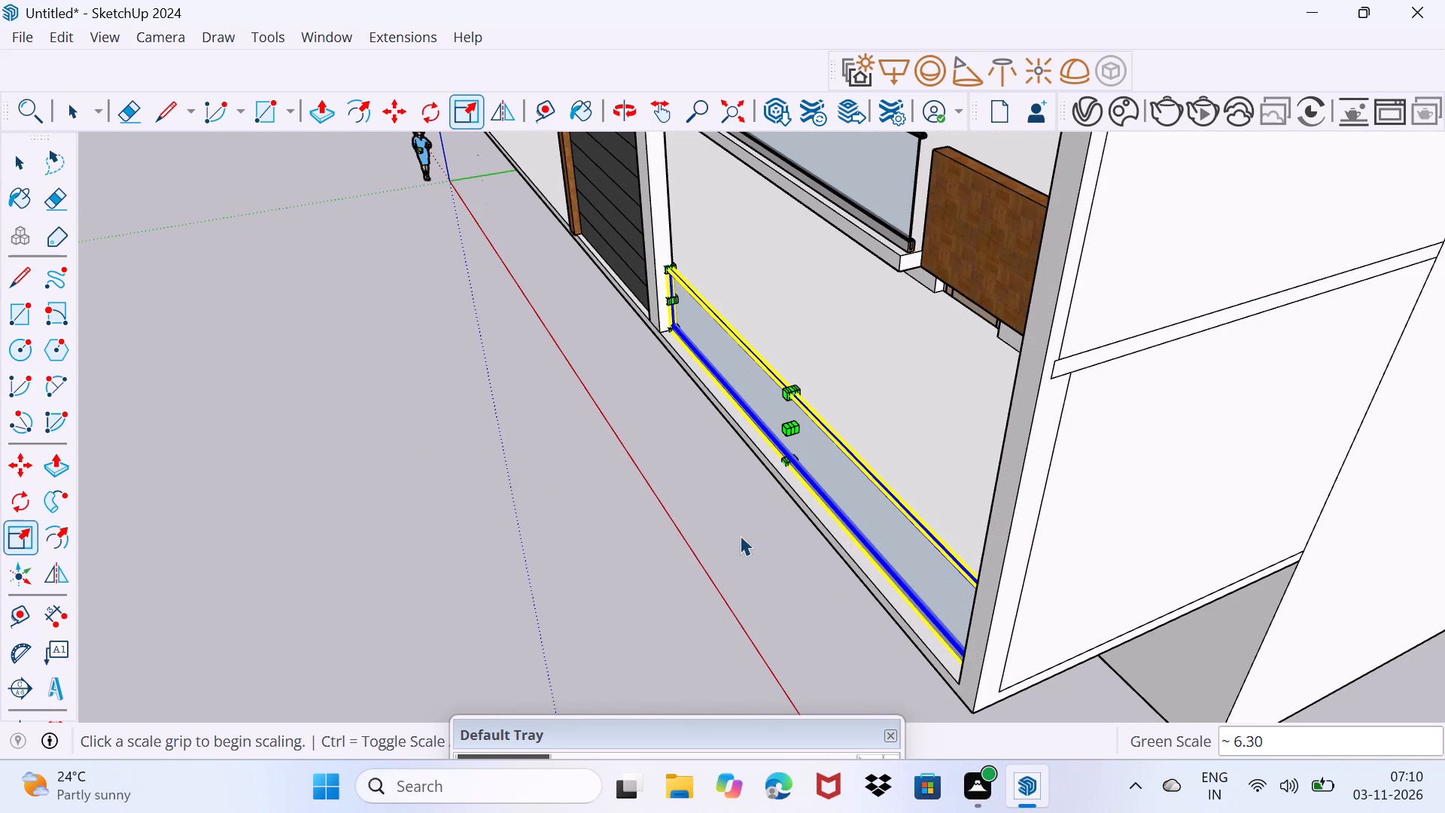
{"action": "left_click_drag", "start_coordinate": [714, 570], "coordinate": [756, 504]}
{"action": "middle_click_drag", "start_coordinate": [597, 510], "coordinate": [835, 349]}
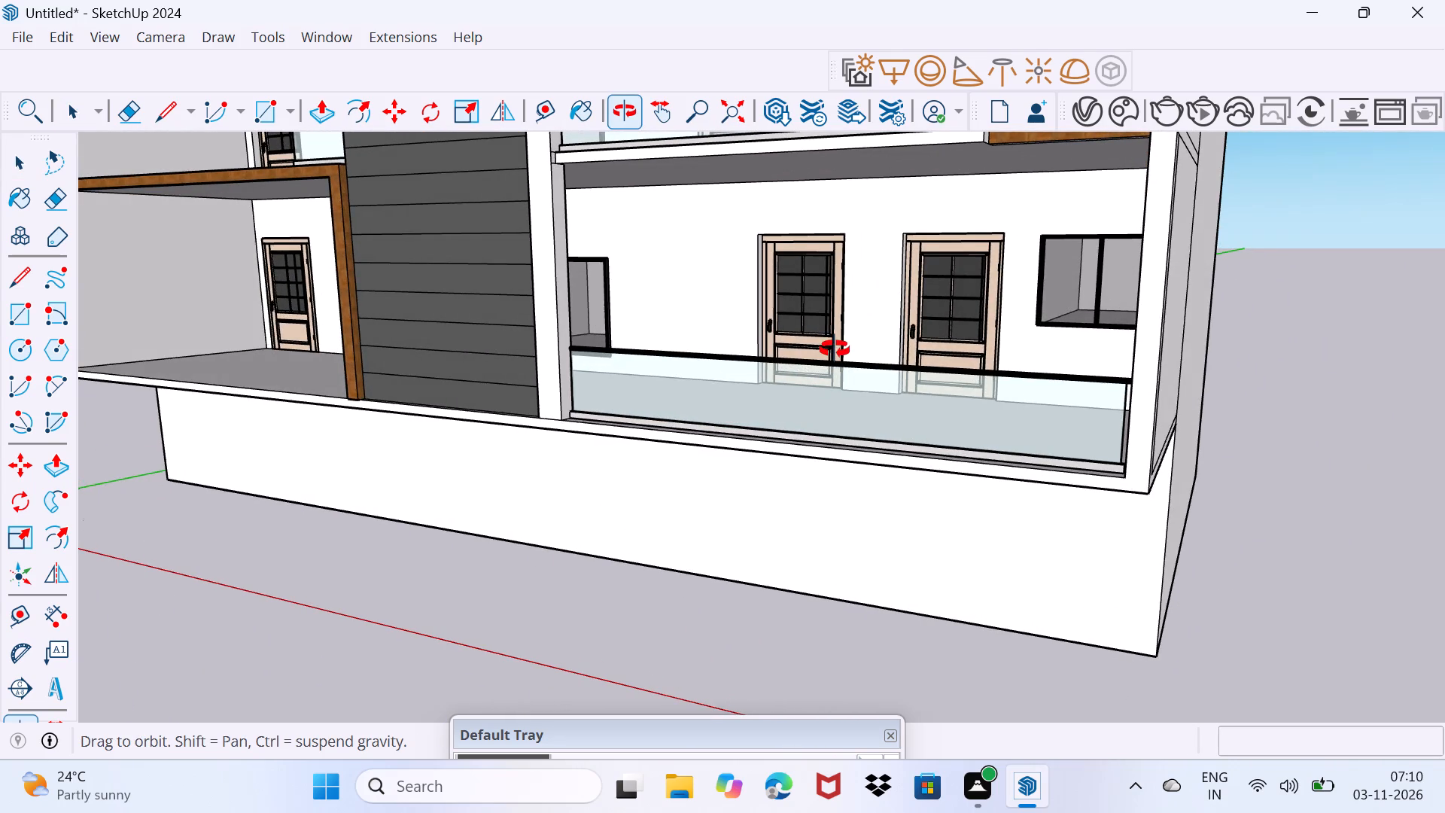
Scale the middle-floor glass rail above the wooden frame lengthwise by about 7.16 to reach the dark clad wall, and clear the selection.
{"action": "middle_click_drag", "start_coordinate": [835, 349], "coordinate": [1129, 441]}
{"action": "scroll", "coordinate": [529, 534], "scroll_direction": "up", "scroll_amount": 3}
{"action": "middle_click_drag", "start_coordinate": [466, 507], "coordinate": [569, 580]}
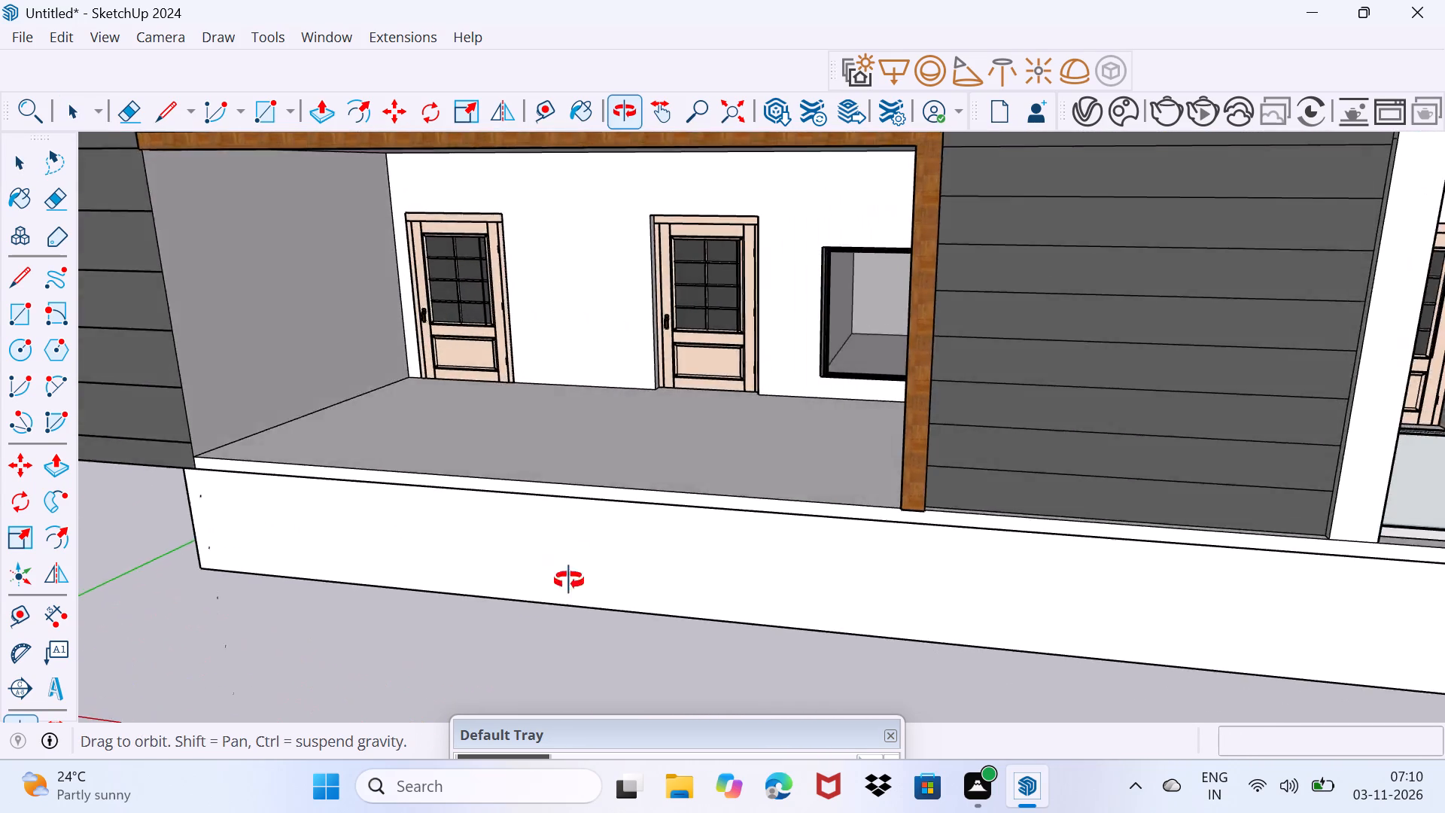
{"action": "middle_click_drag", "start_coordinate": [569, 580], "coordinate": [865, 675]}
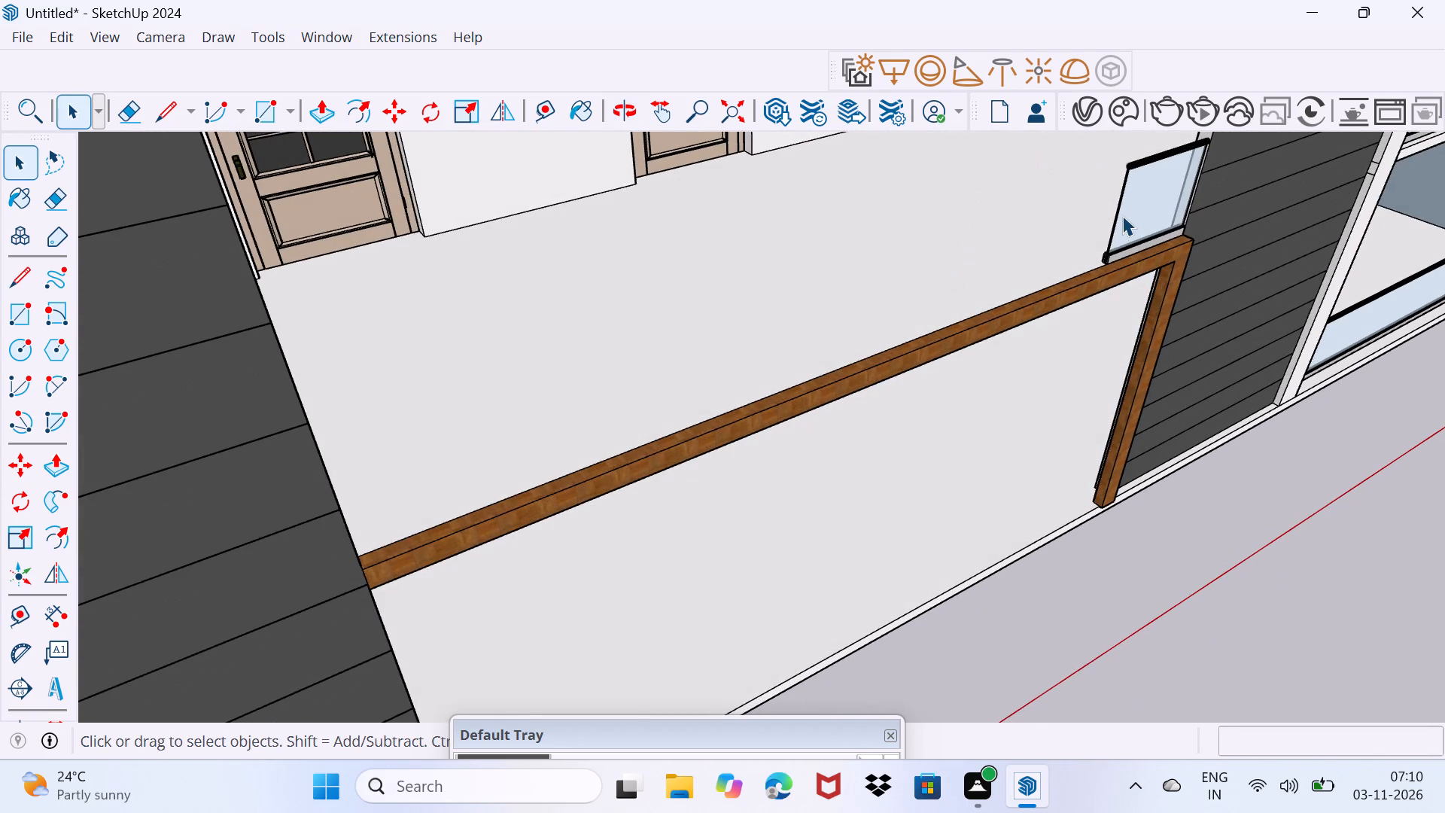
{"action": "left_click", "coordinate": [1122, 215]}
{"action": "key", "text": "s"}
{"action": "scroll", "coordinate": [1119, 213], "scroll_direction": "up", "scroll_amount": 6}
{"action": "left_click", "coordinate": [1111, 218]}
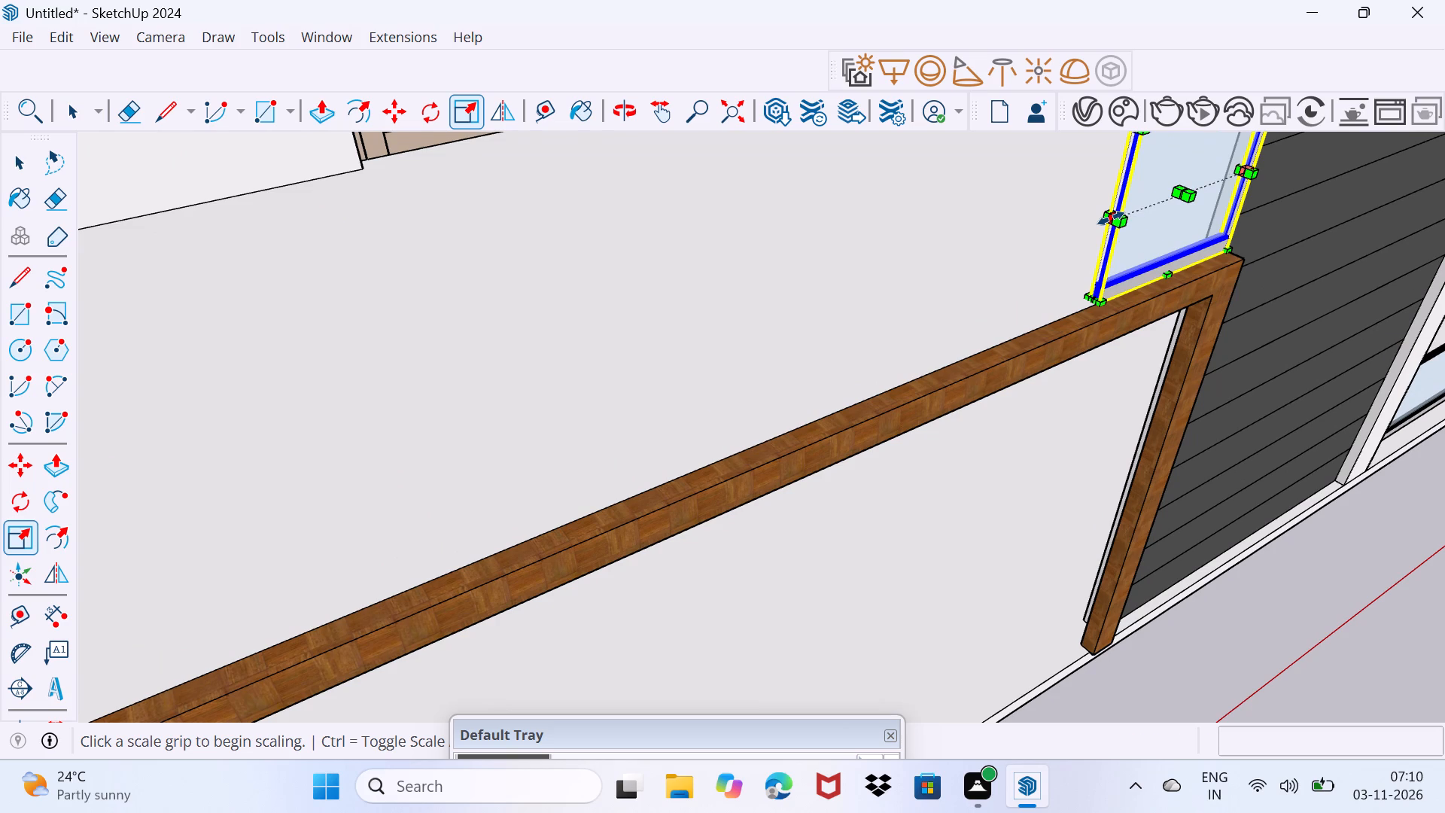
{"action": "scroll", "coordinate": [997, 260], "scroll_direction": "down", "scroll_amount": 12}
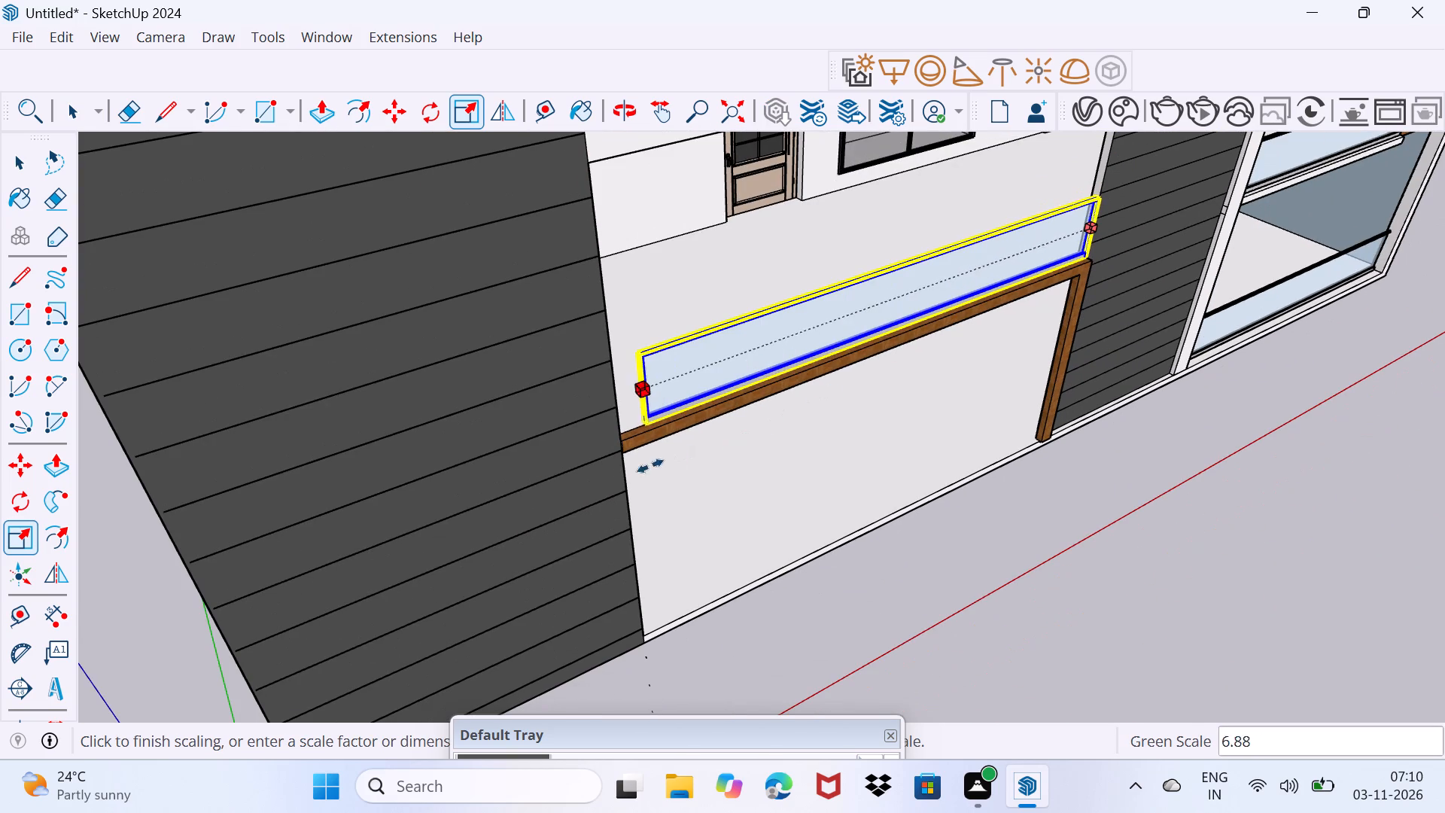
{"action": "left_click", "coordinate": [625, 457]}
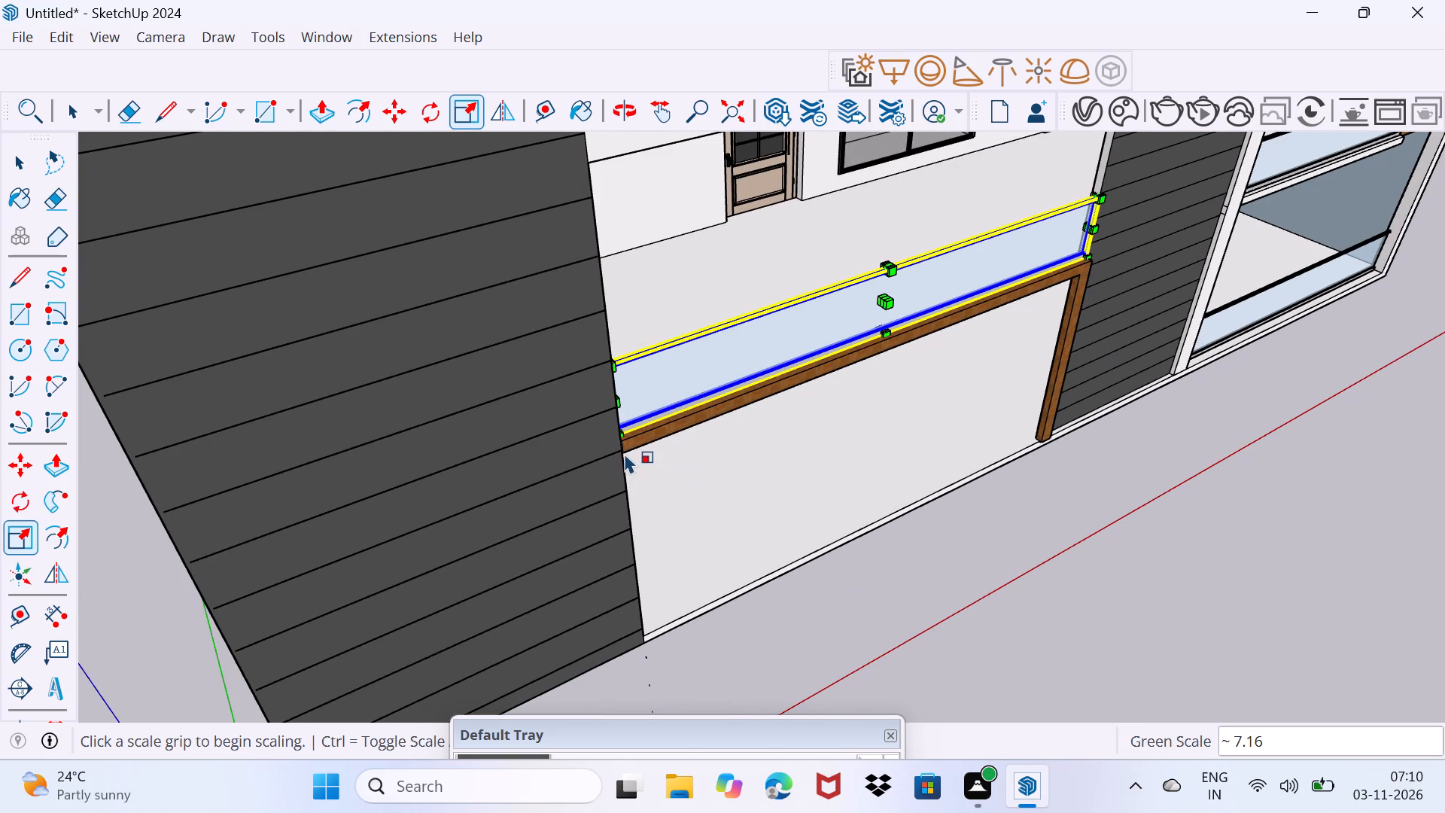
{"action": "key", "text": "space"}
{"action": "left_click_drag", "start_coordinate": [628, 449], "coordinate": [662, 382]}
Scale the top-floor glass rail in the same bay lengthwise by about 6.15 to span the whole balcony edge, and clear the selection.
{"action": "middle_click_drag", "start_coordinate": [668, 348], "coordinate": [598, 626]}
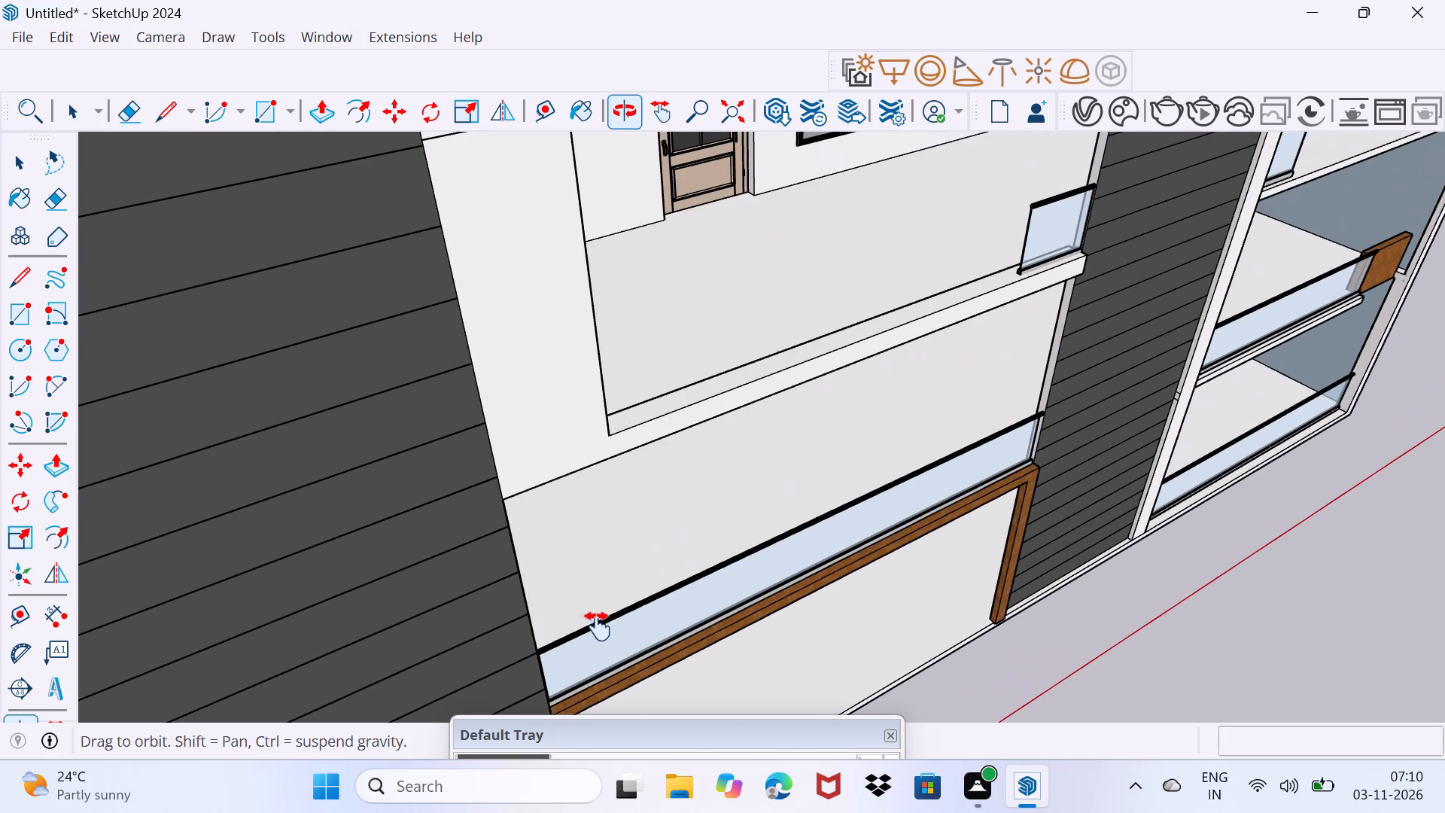
{"action": "middle_click_drag", "start_coordinate": [598, 626], "coordinate": [598, 626]}
{"action": "left_click", "coordinate": [1023, 254]}
{"action": "scroll", "coordinate": [1023, 254], "scroll_direction": "up", "scroll_amount": 2}
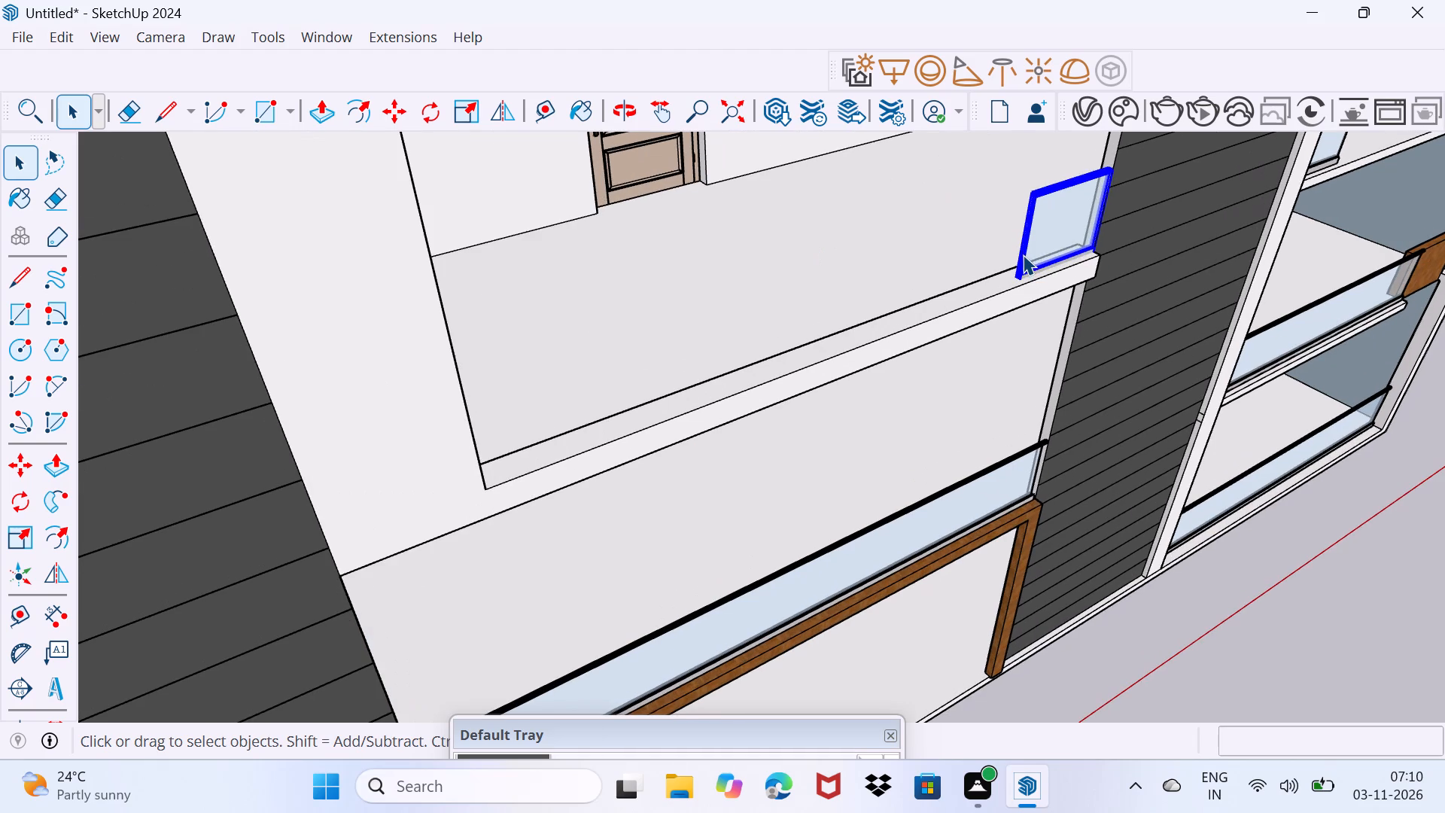
{"action": "key", "text": "s"}
{"action": "scroll", "coordinate": [1026, 248], "scroll_direction": "up", "scroll_amount": 5}
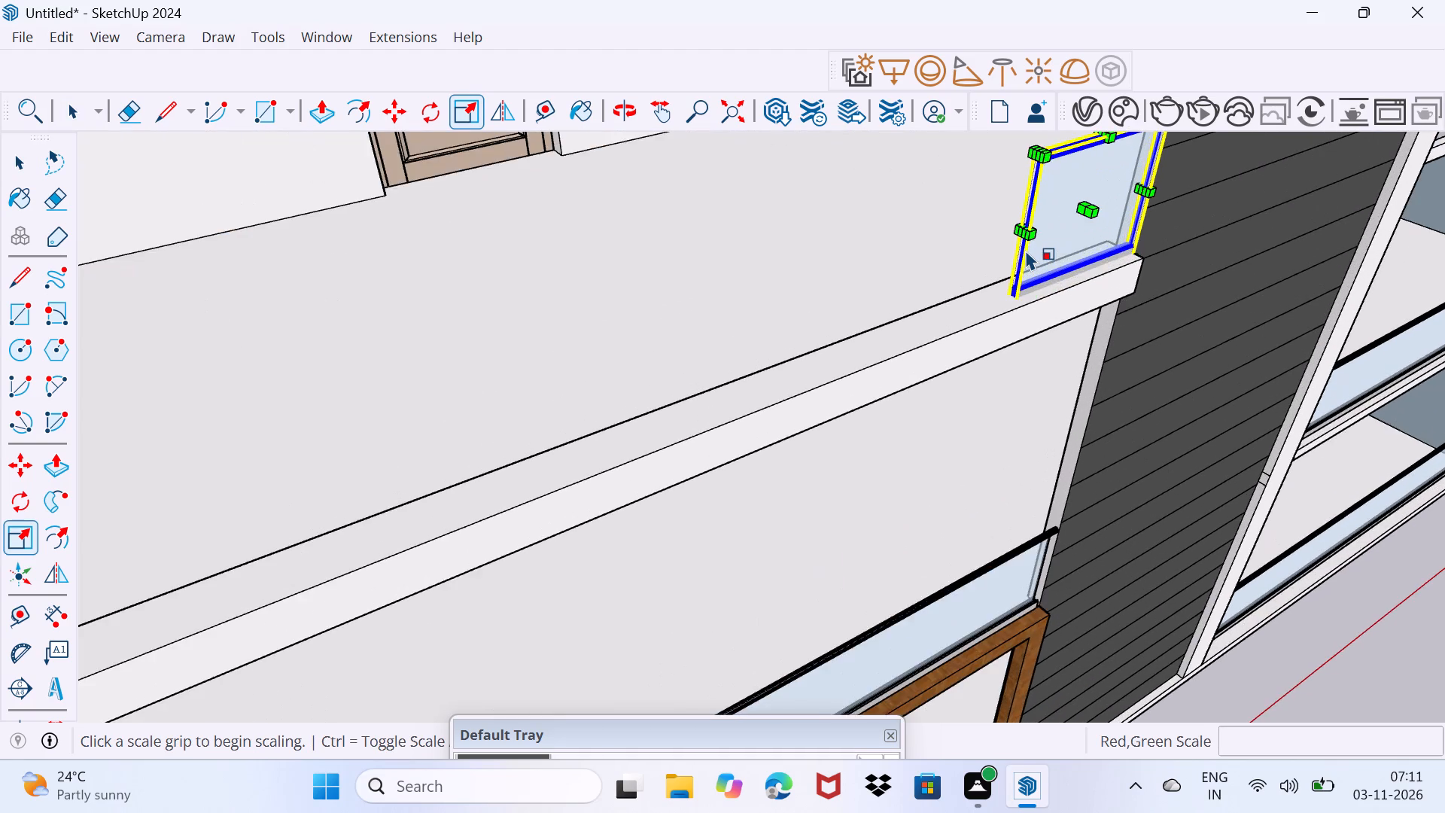
{"action": "scroll", "coordinate": [1026, 250], "scroll_direction": "up", "scroll_amount": 10}
{"action": "left_click", "coordinate": [1023, 198]}
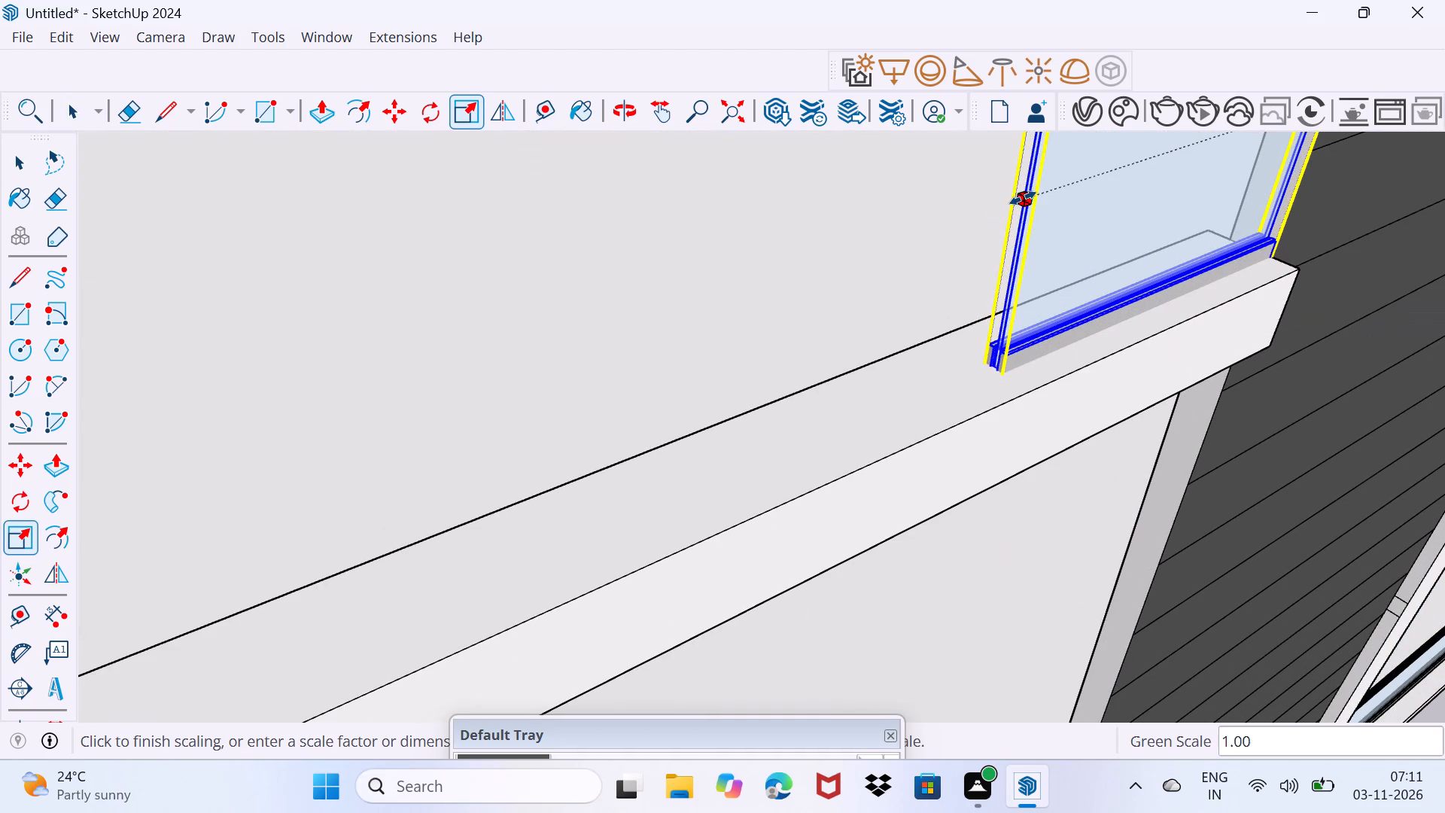
{"action": "scroll", "coordinate": [973, 206], "scroll_direction": "down", "scroll_amount": 19}
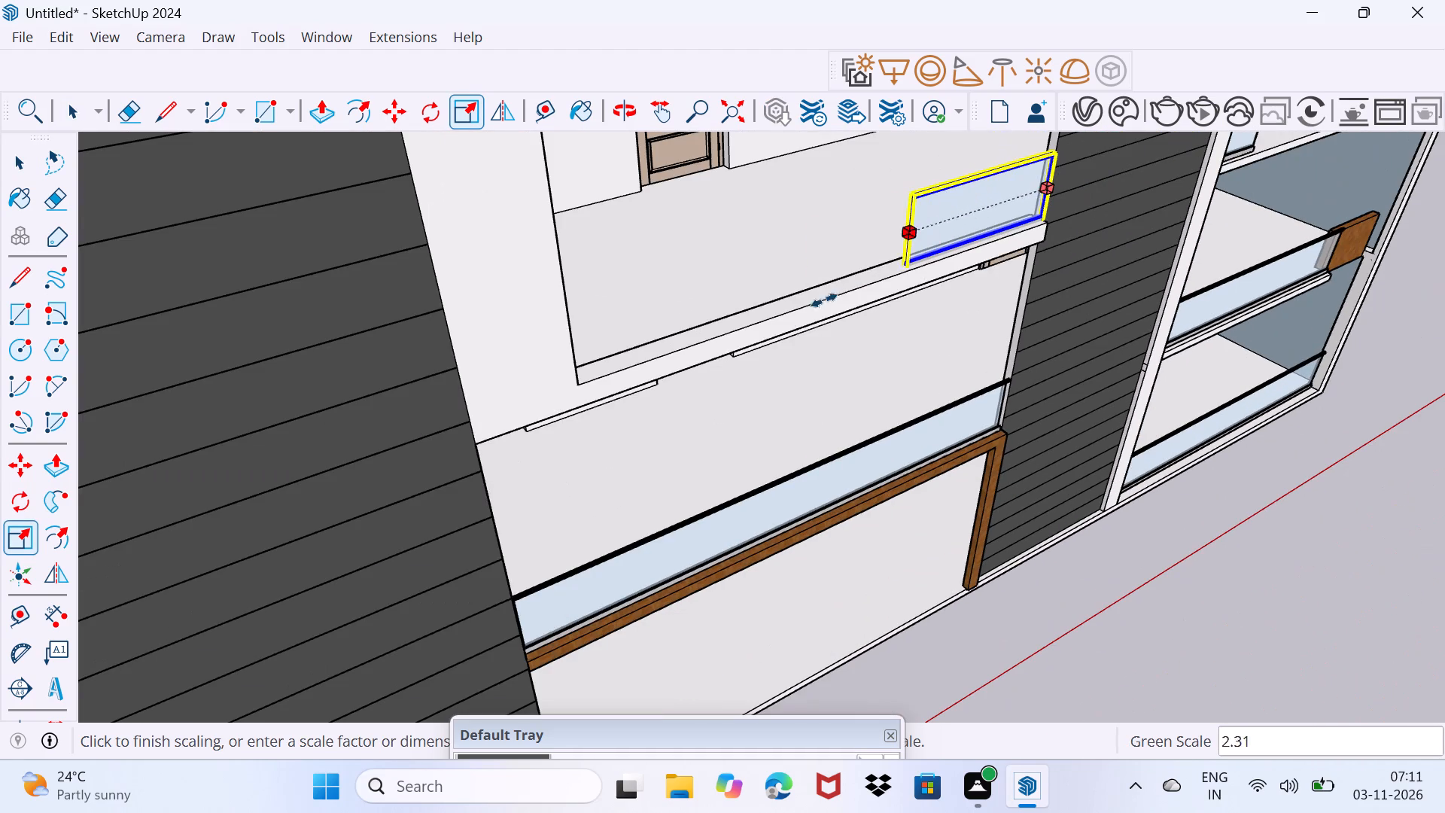
{"action": "left_click", "coordinate": [573, 372]}
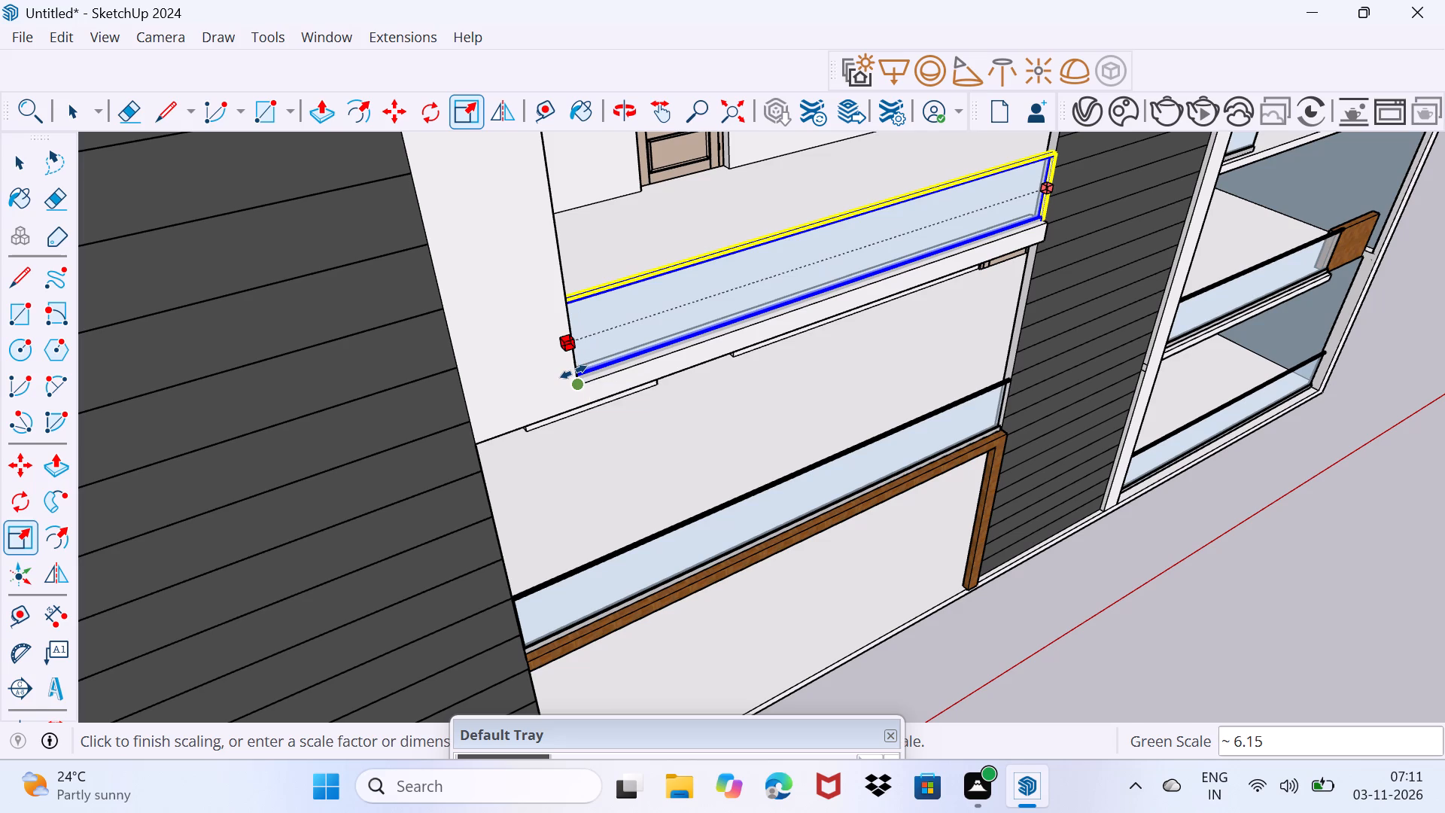
{"action": "key", "text": "space"}
{"action": "left_click_drag", "start_coordinate": [575, 380], "coordinate": [628, 307]}
Scale the top-floor glass rail beside the white column lengthwise, stretching it along the balcony edge to the wood-clad panel.
{"action": "middle_click_drag", "start_coordinate": [659, 297], "coordinate": [489, 223]}
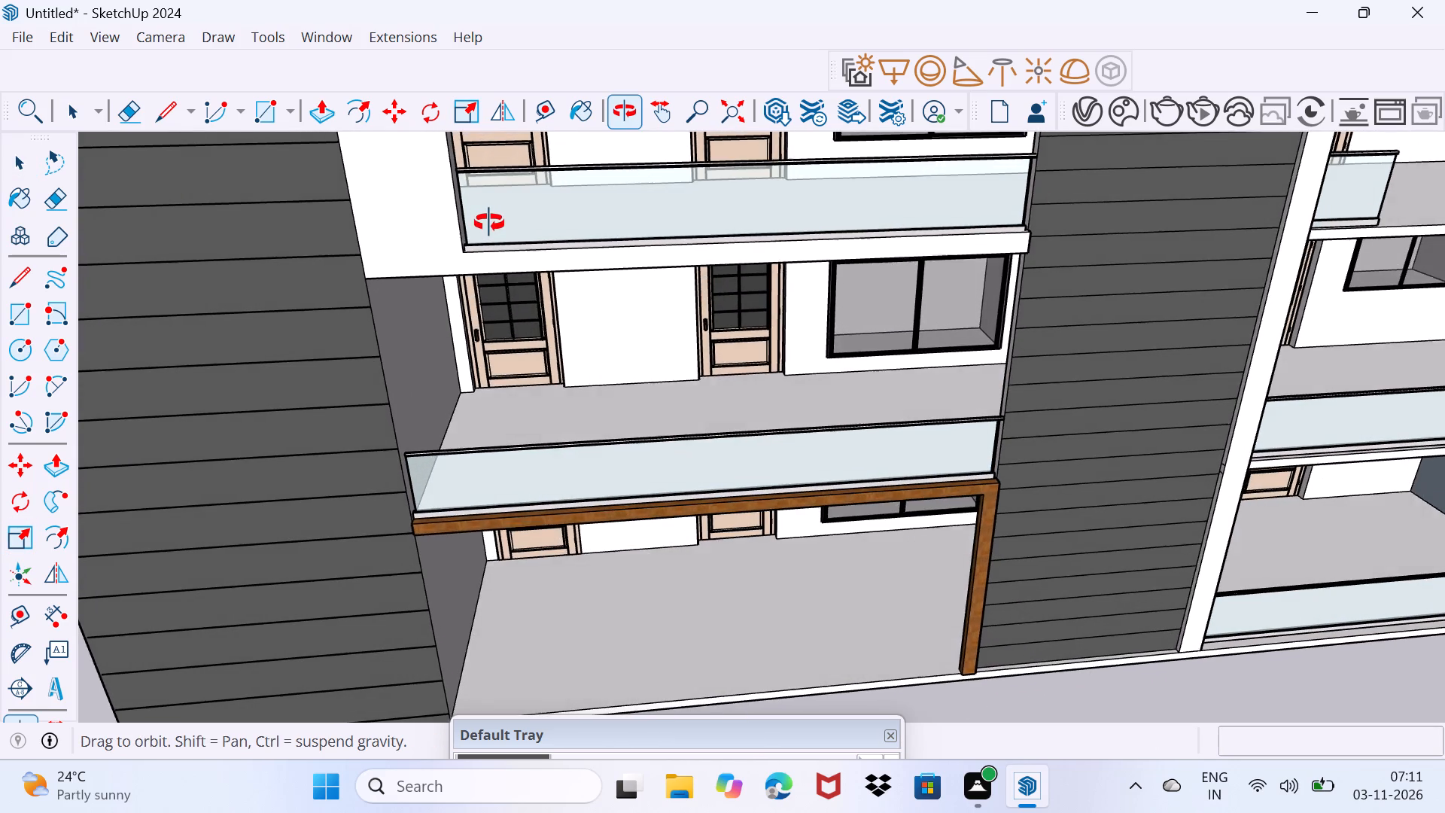
{"action": "middle_click_drag", "start_coordinate": [489, 223], "coordinate": [287, 459]}
{"action": "middle_click_drag", "start_coordinate": [872, 318], "coordinate": [651, 354]}
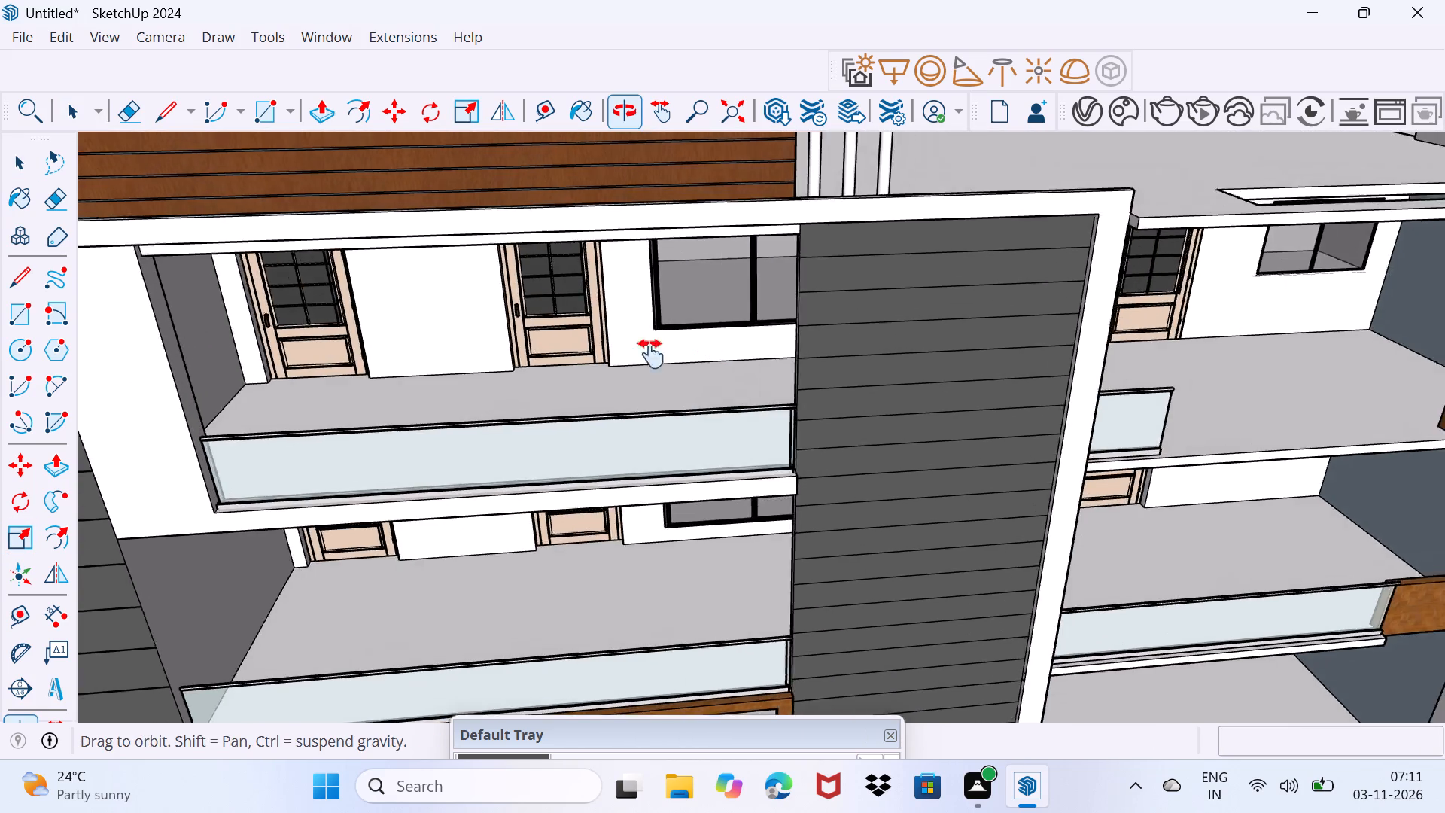
{"action": "middle_click_drag", "start_coordinate": [651, 354], "coordinate": [404, 334]}
{"action": "scroll", "coordinate": [745, 357], "scroll_direction": "up", "scroll_amount": 2}
{"action": "middle_click_drag", "start_coordinate": [786, 391], "coordinate": [428, 382]}
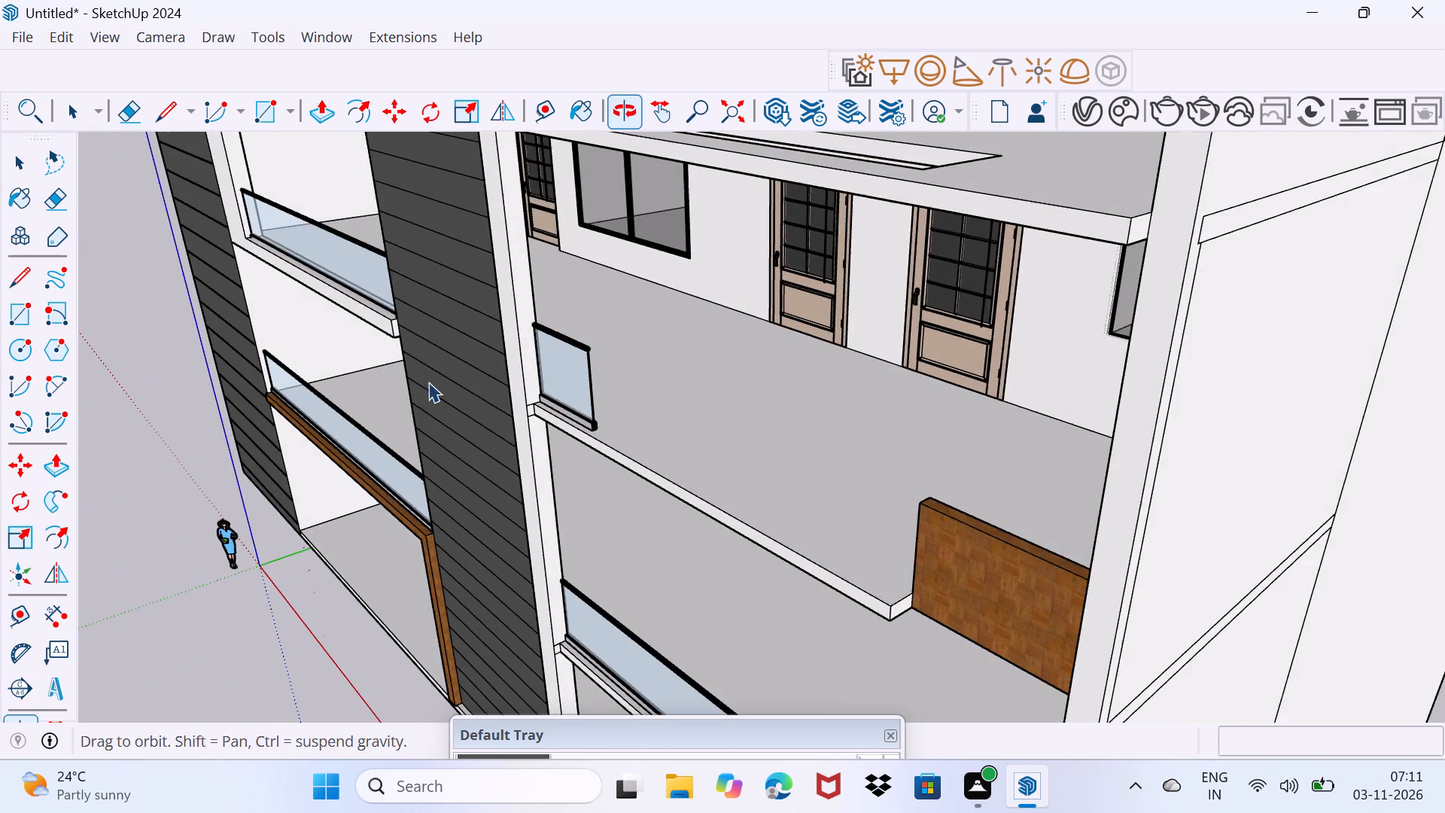
{"action": "middle_click_drag", "start_coordinate": [428, 382], "coordinate": [424, 383]}
{"action": "scroll", "coordinate": [537, 368], "scroll_direction": "up", "scroll_amount": 3}
{"action": "left_click", "coordinate": [606, 383]}
{"action": "scroll", "coordinate": [606, 384], "scroll_direction": "up", "scroll_amount": 2}
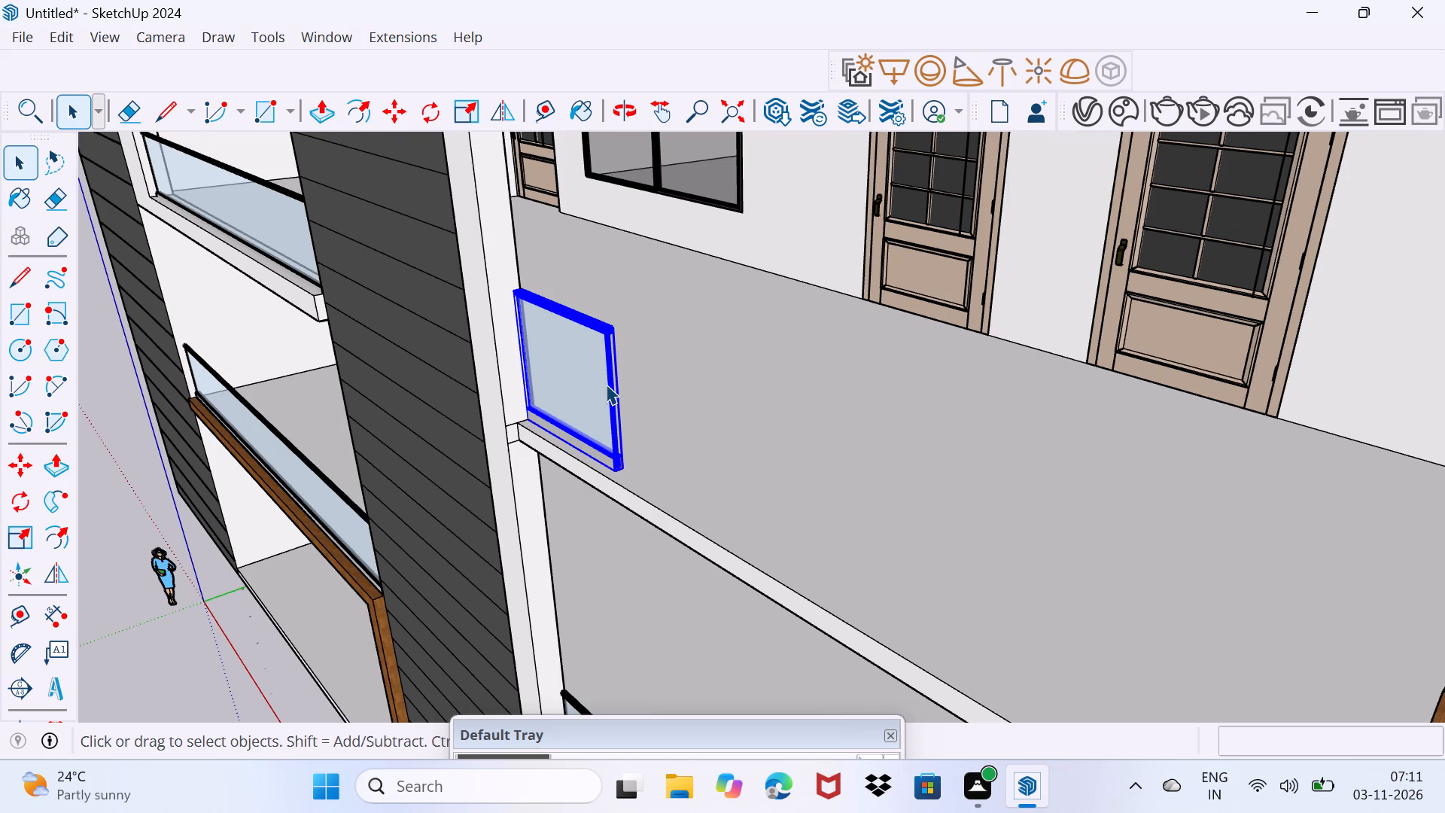
{"action": "scroll", "coordinate": [611, 384], "scroll_direction": "up", "scroll_amount": 2}
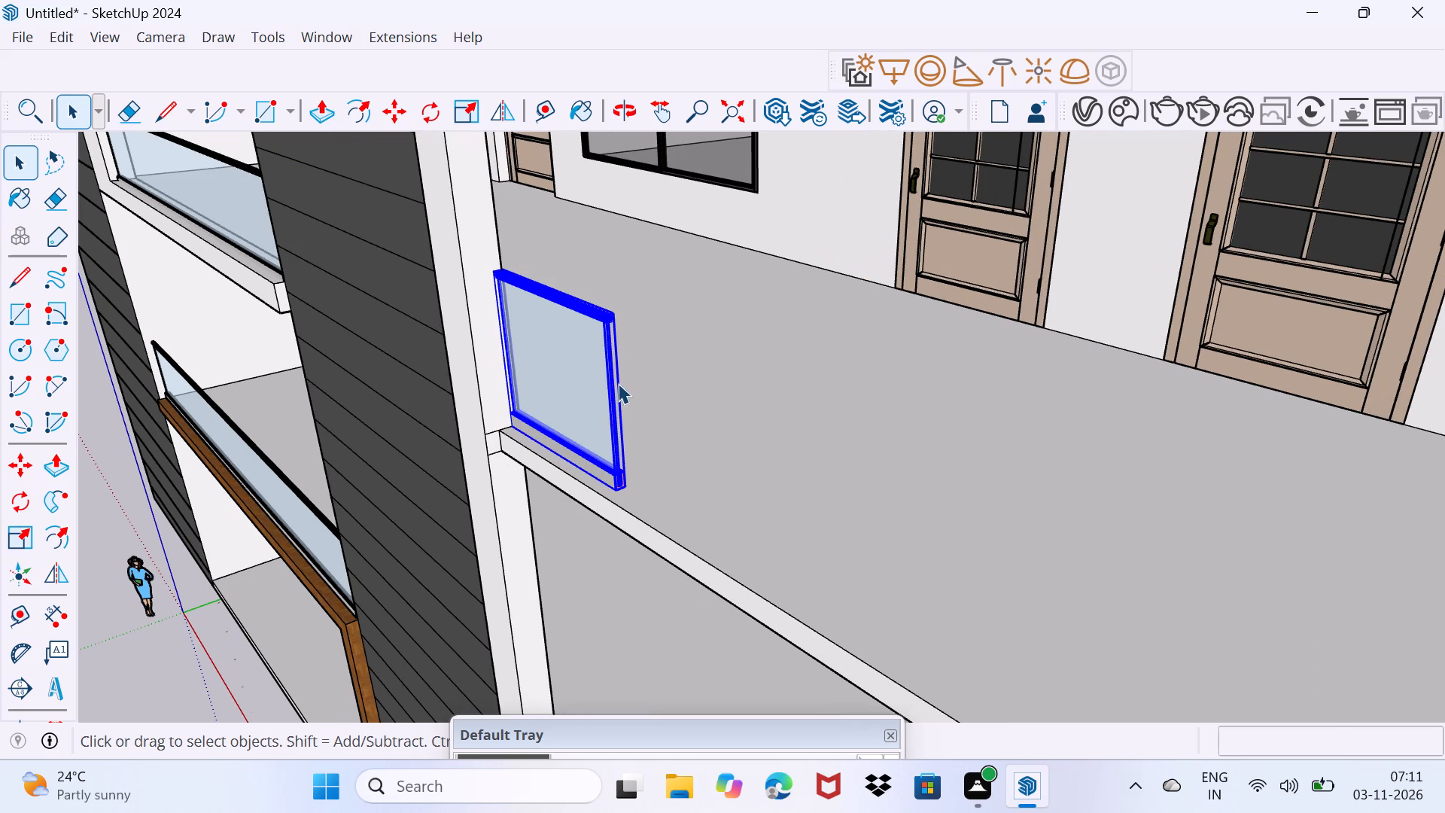
{"action": "key", "text": "s"}
{"action": "scroll", "coordinate": [624, 410], "scroll_direction": "up", "scroll_amount": 7}
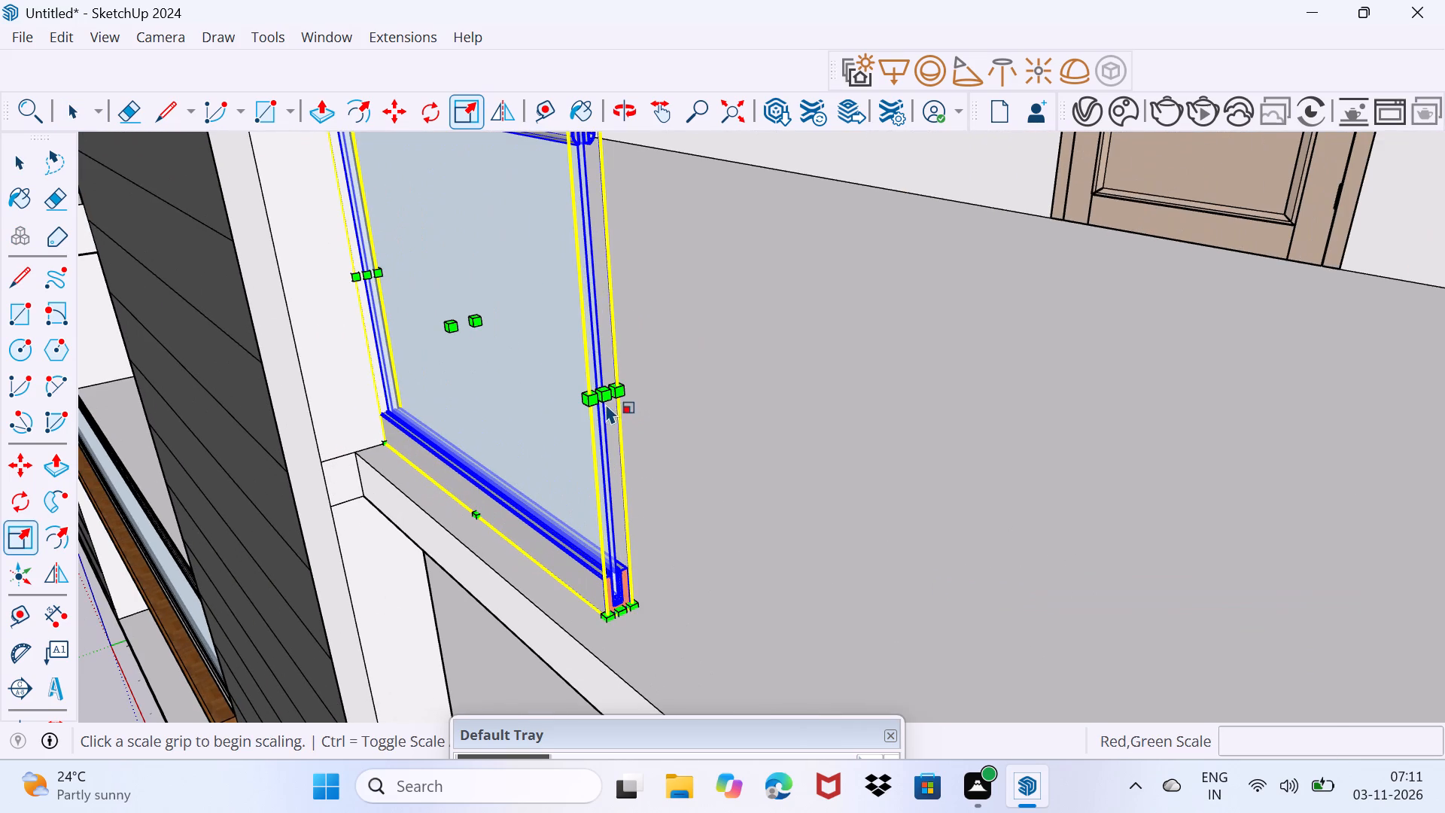
{"action": "left_click", "coordinate": [606, 396]}
{"action": "scroll", "coordinate": [683, 406], "scroll_direction": "down", "scroll_amount": 15}
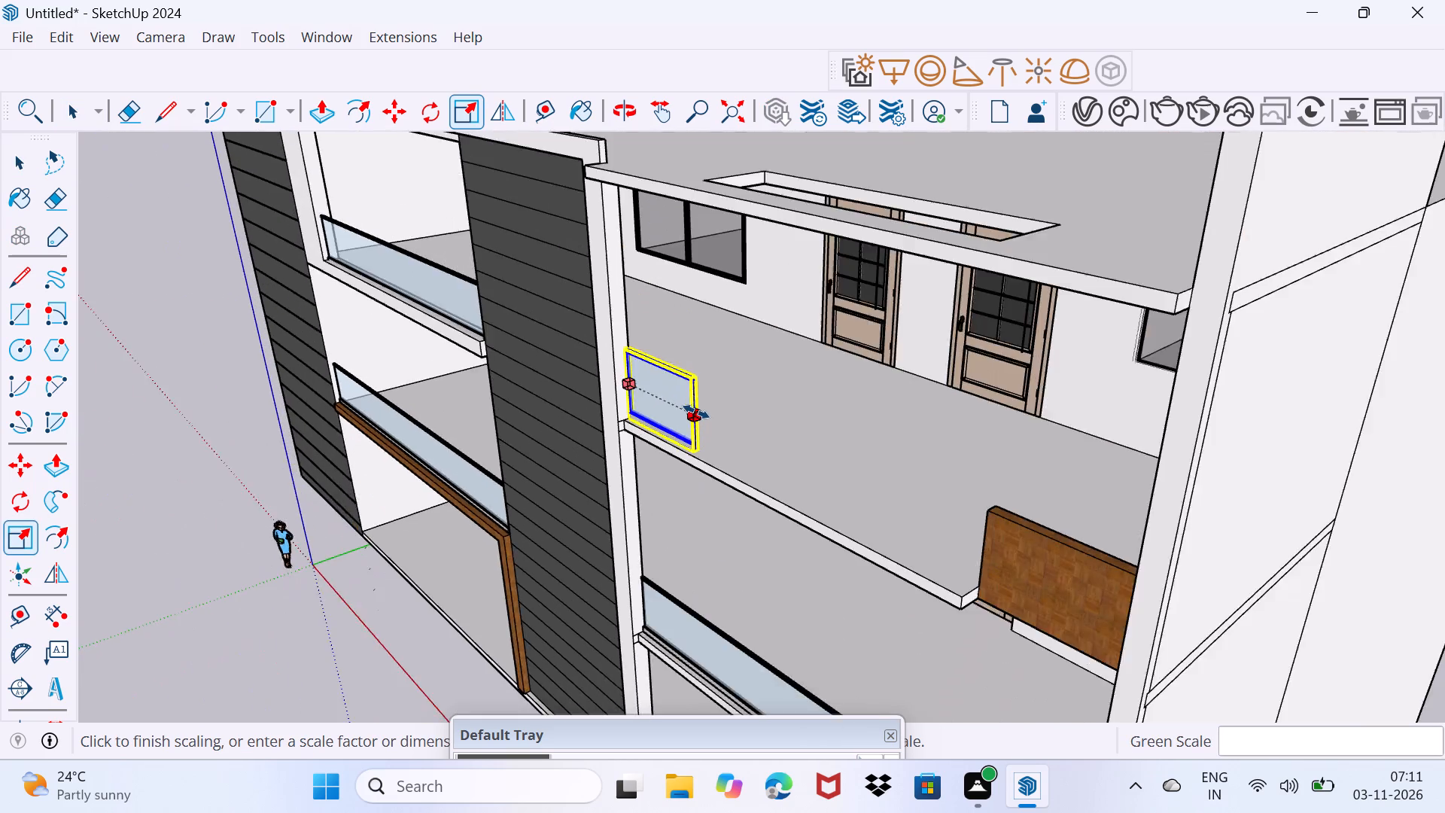
{"action": "scroll", "coordinate": [696, 412], "scroll_direction": "down", "scroll_amount": 6}
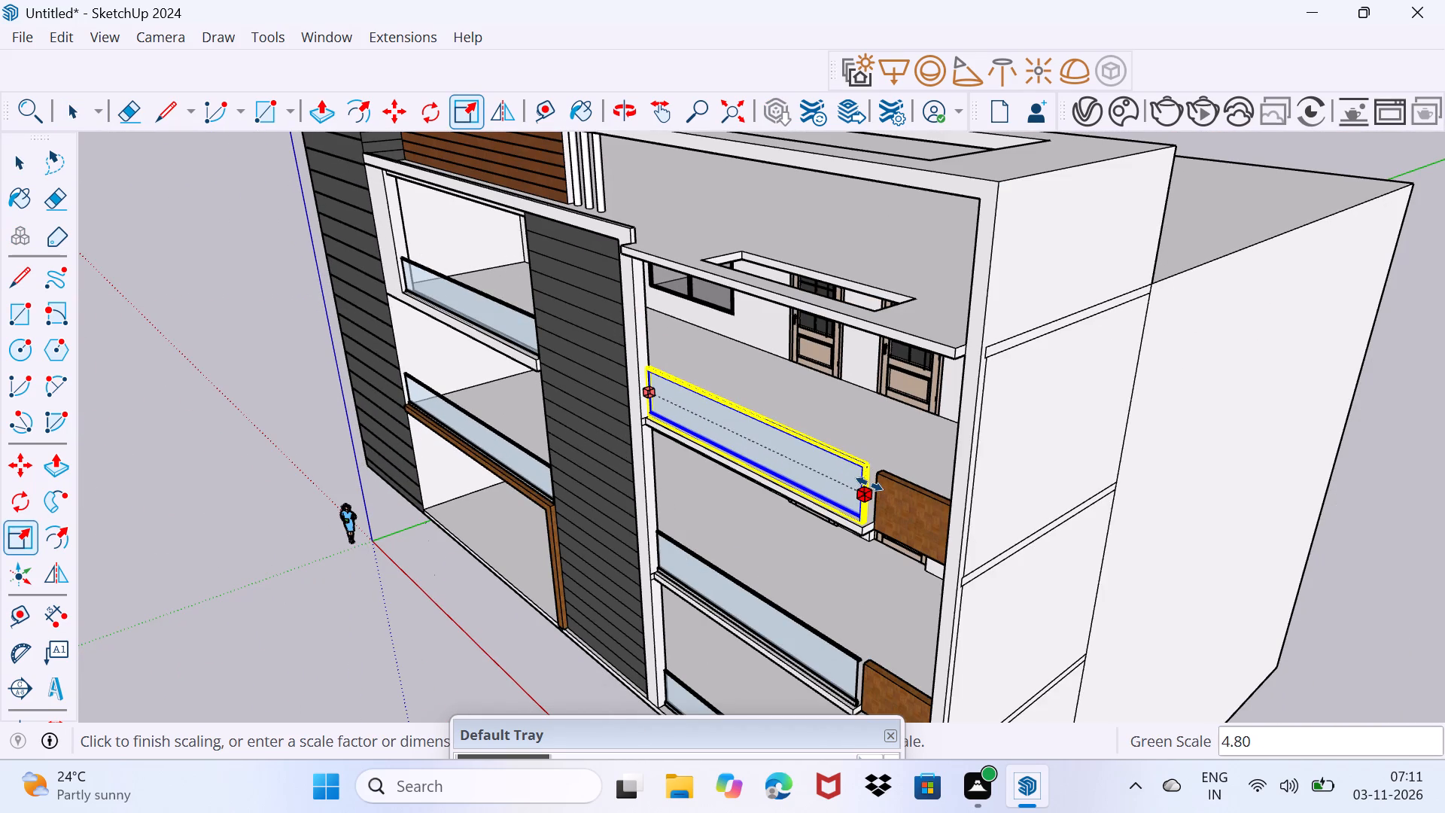
{"action": "left_click", "coordinate": [878, 484]}
{"action": "key", "text": "space"}
{"action": "left_click_drag", "start_coordinate": [876, 492], "coordinate": [905, 463]}
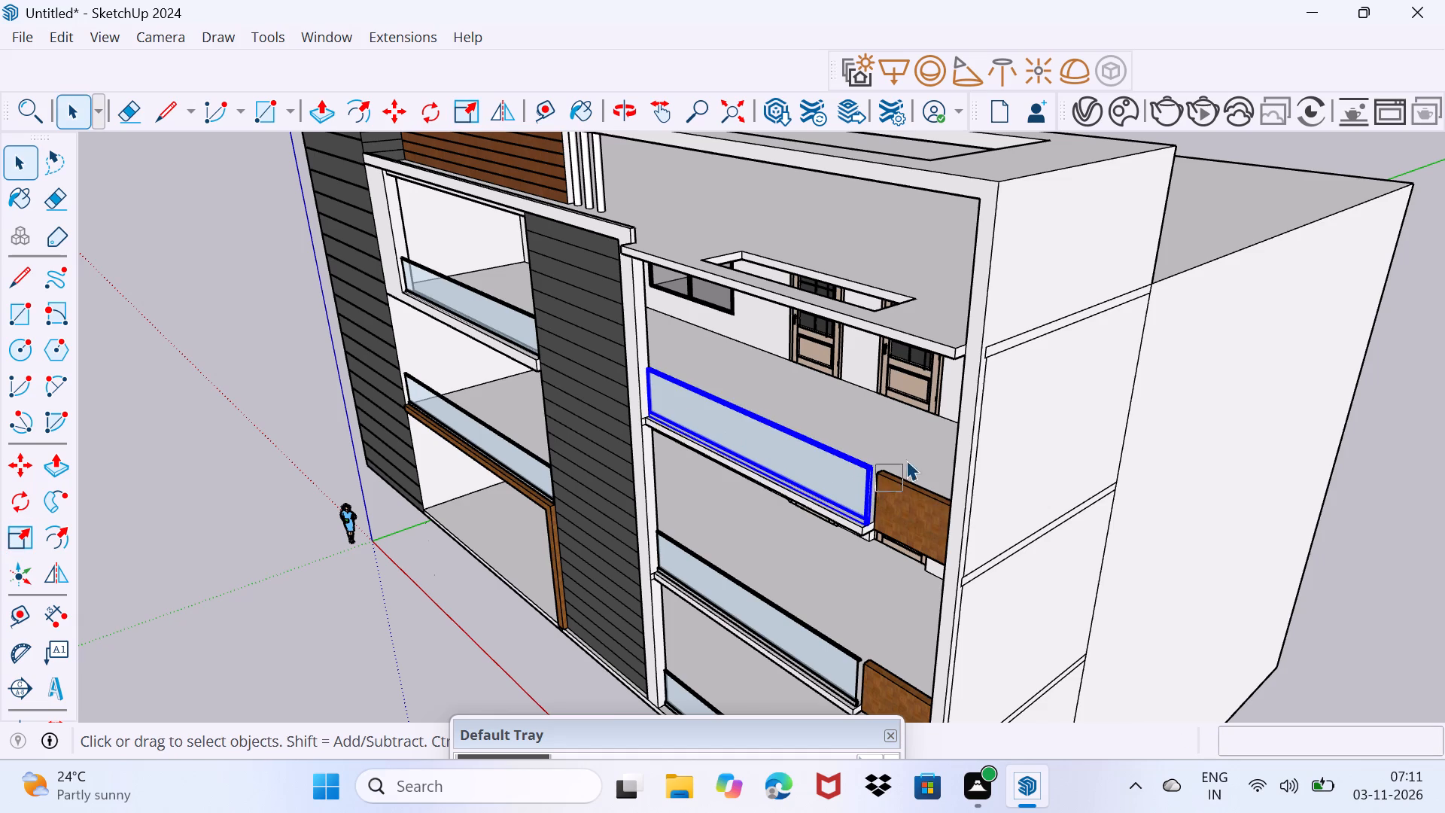
Copy the middle-floor glass rail above the wooden frame about 12' 6 3/8" down to the ground-floor edge at the frame post's foot.
{"action": "scroll", "coordinate": [877, 504], "scroll_direction": "up", "scroll_amount": 4}
{"action": "middle_click_drag", "start_coordinate": [872, 522], "coordinate": [1100, 387]}
{"action": "scroll", "coordinate": [980, 486], "scroll_direction": "down", "scroll_amount": 4}
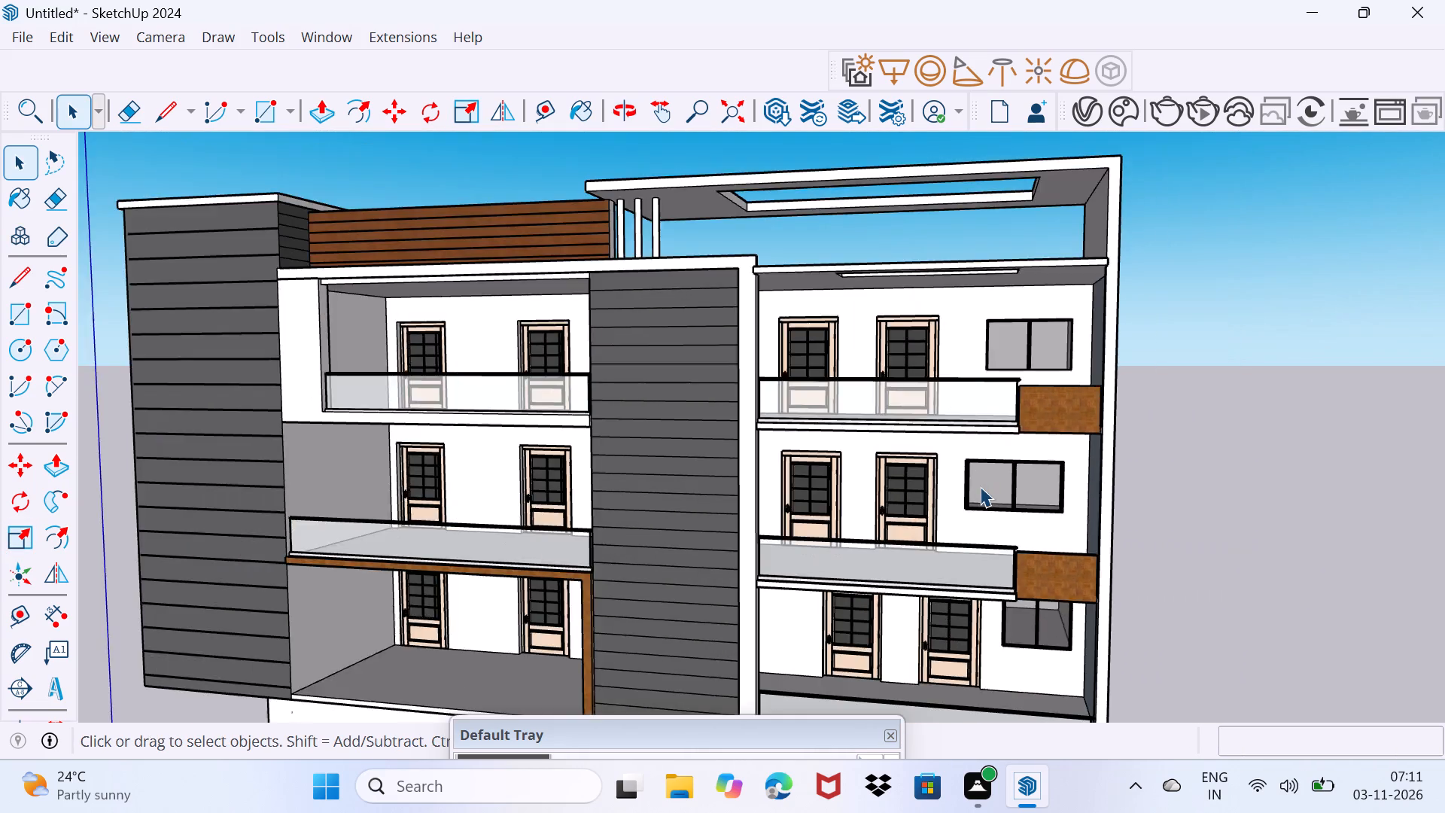
{"action": "scroll", "coordinate": [980, 486], "scroll_direction": "down", "scroll_amount": 6}
{"action": "scroll", "coordinate": [870, 656], "scroll_direction": "up", "scroll_amount": 4}
{"action": "scroll", "coordinate": [504, 443], "scroll_direction": "up", "scroll_amount": 5}
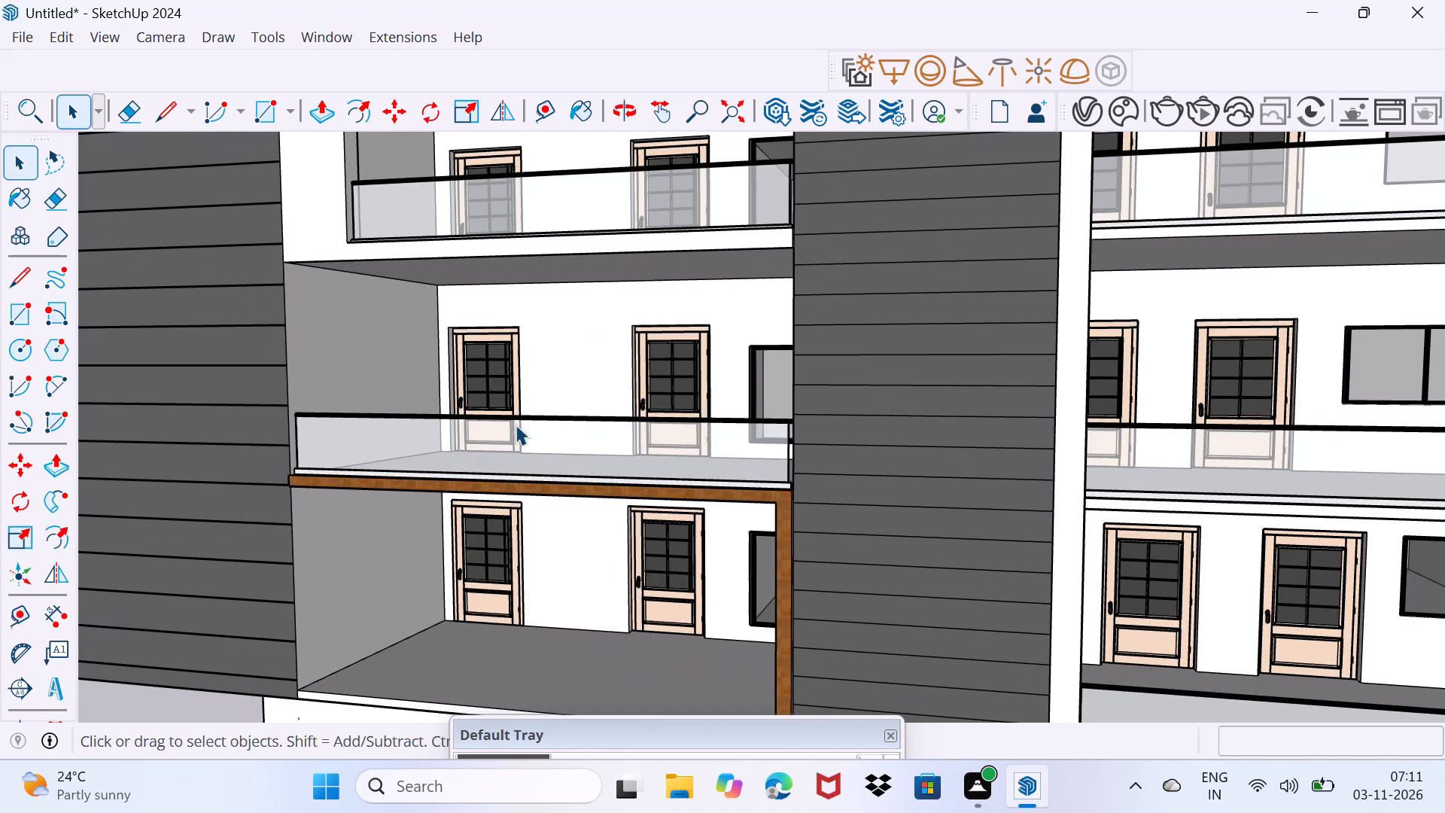
{"action": "left_click", "coordinate": [516, 425]}
{"action": "scroll", "coordinate": [599, 457], "scroll_direction": "up", "scroll_amount": 3}
{"action": "middle_click_drag", "start_coordinate": [601, 456], "coordinate": [839, 506]}
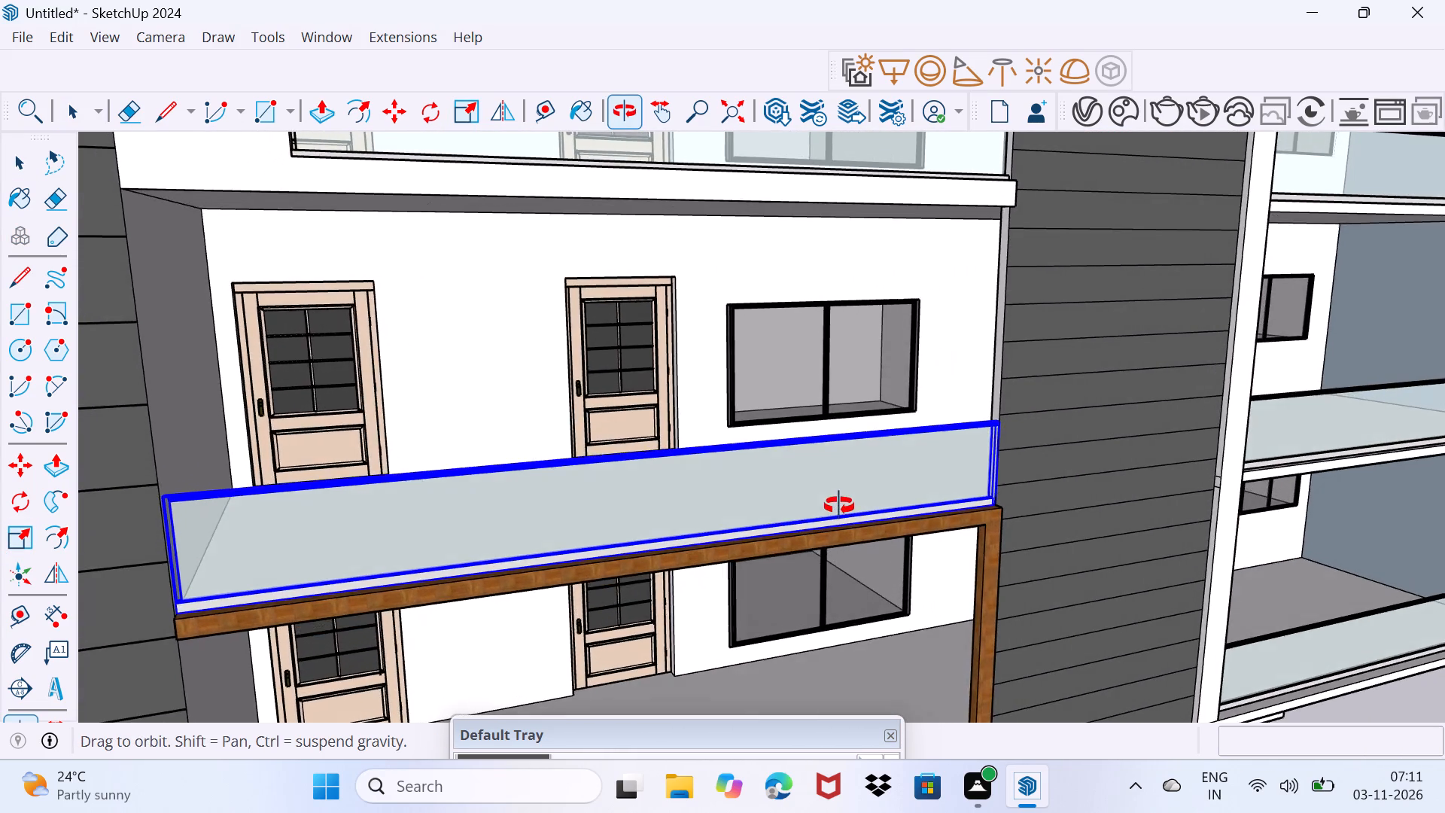
{"action": "middle_click_drag", "start_coordinate": [839, 506], "coordinate": [776, 477]}
{"action": "key", "text": "m"}
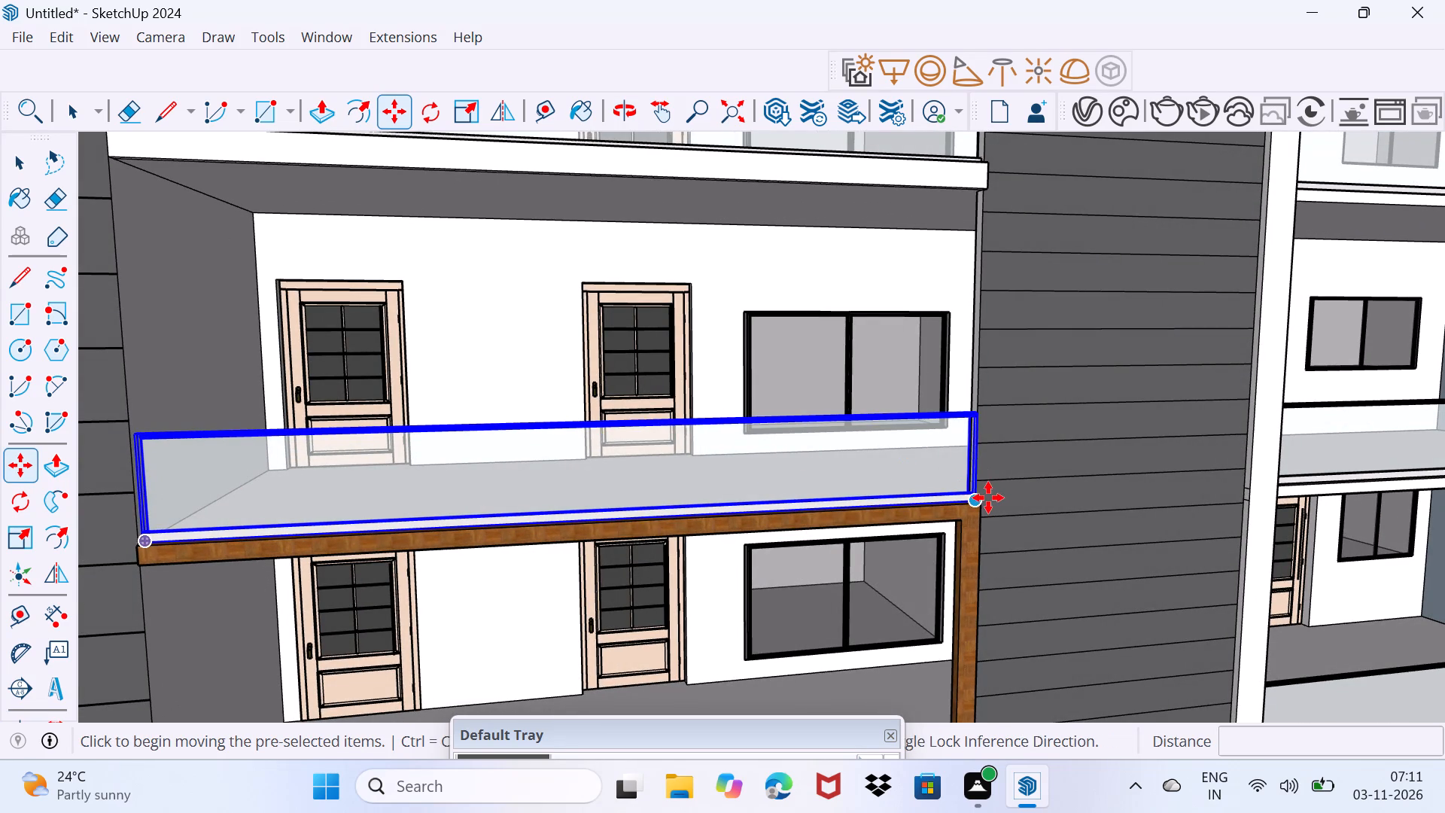
{"action": "left_click", "coordinate": [988, 498]}
{"action": "middle_click_drag", "start_coordinate": [965, 570], "coordinate": [954, 480], "text": "shift"}
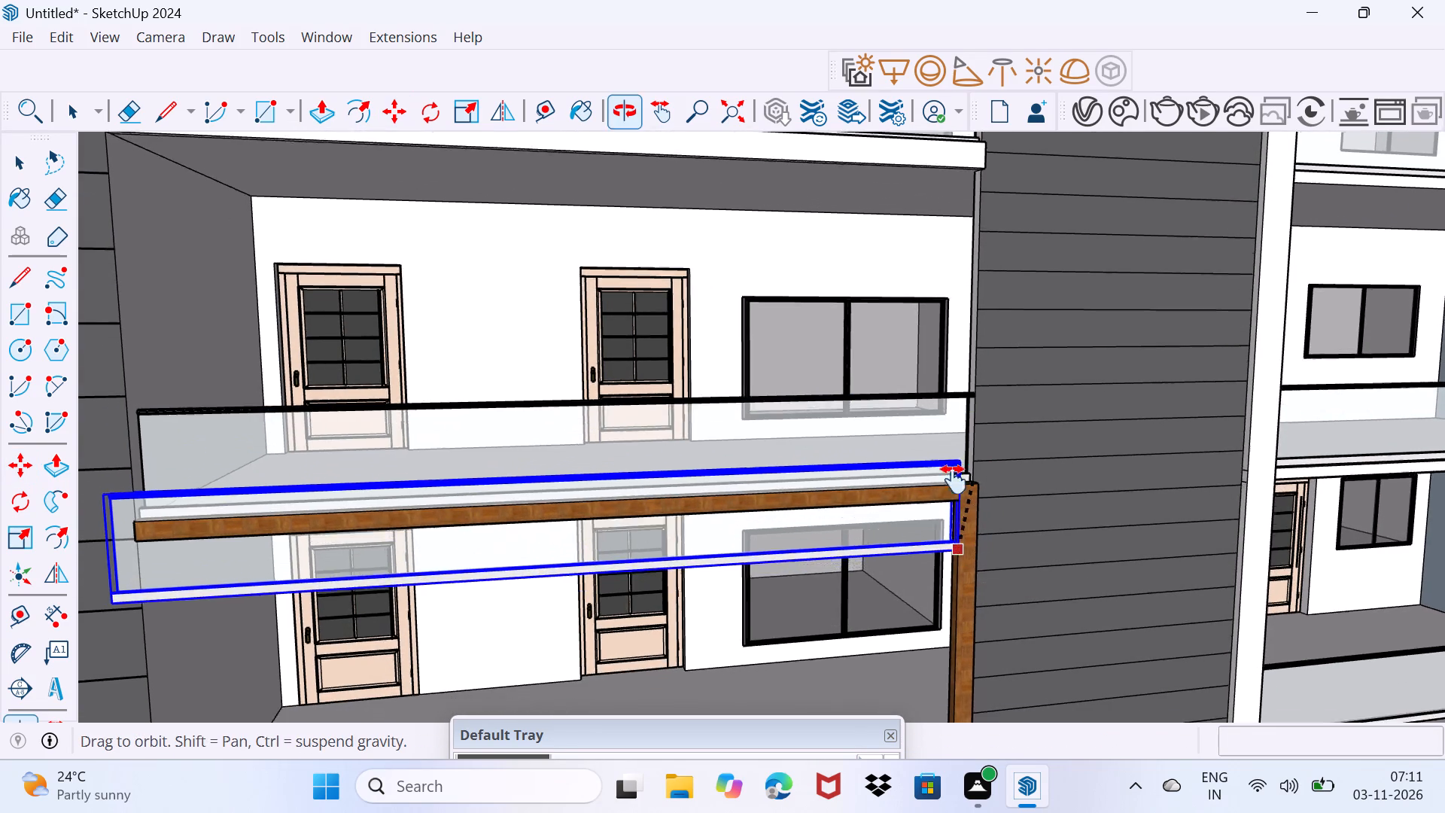
{"action": "middle_click_drag", "start_coordinate": [954, 480], "coordinate": [932, 325], "text": "shift"}
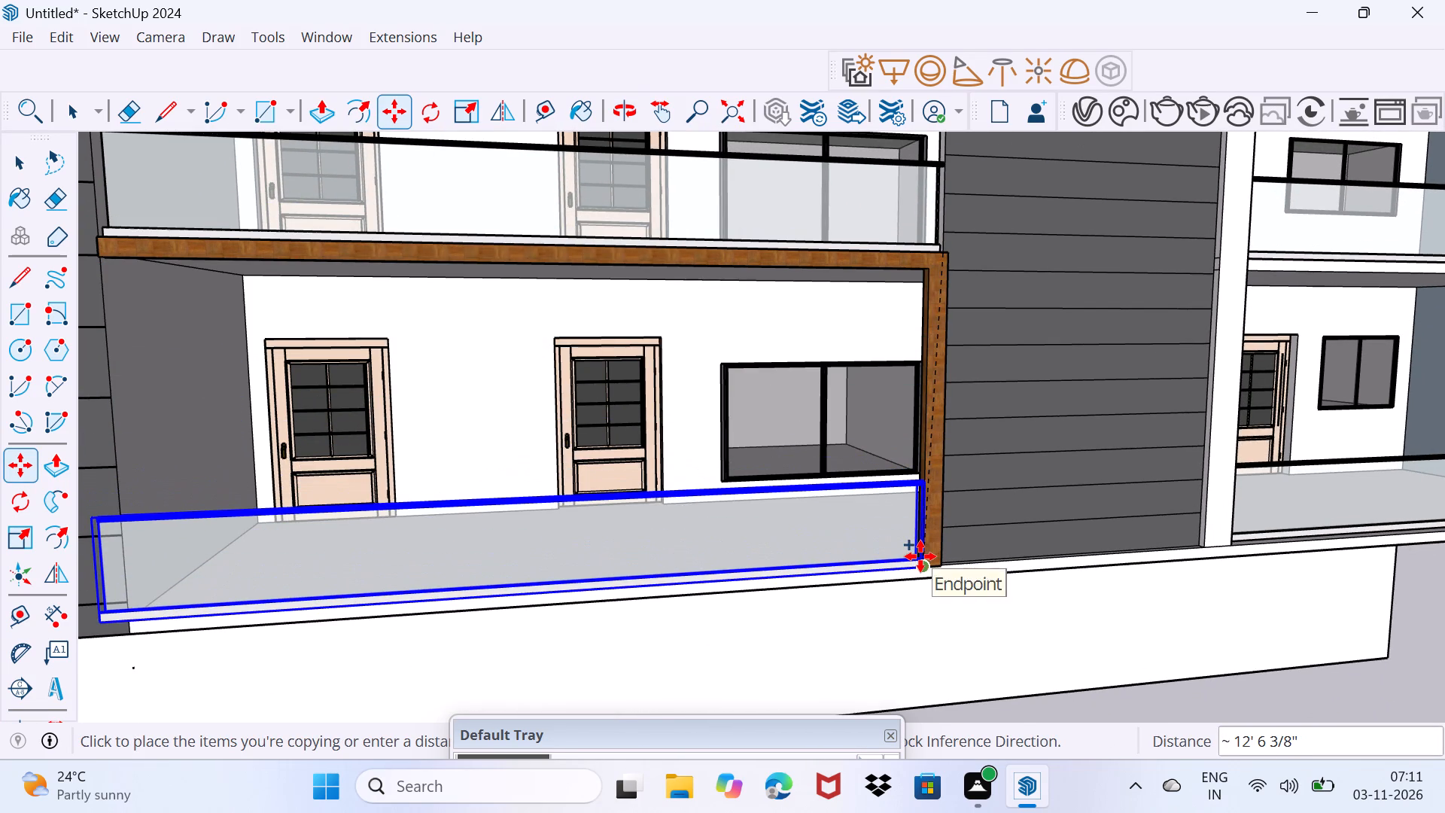
{"action": "left_click", "coordinate": [920, 556]}
{"action": "key", "text": "space"}
{"action": "left_click_drag", "start_coordinate": [920, 556], "coordinate": [942, 517]}
Examine the whole front facade from several angles, checking the glass railings on all floors and the blank base wall.
{"action": "scroll", "coordinate": [901, 530], "scroll_direction": "down", "scroll_amount": 7}
{"action": "middle_click_drag", "start_coordinate": [844, 524], "coordinate": [835, 550]}
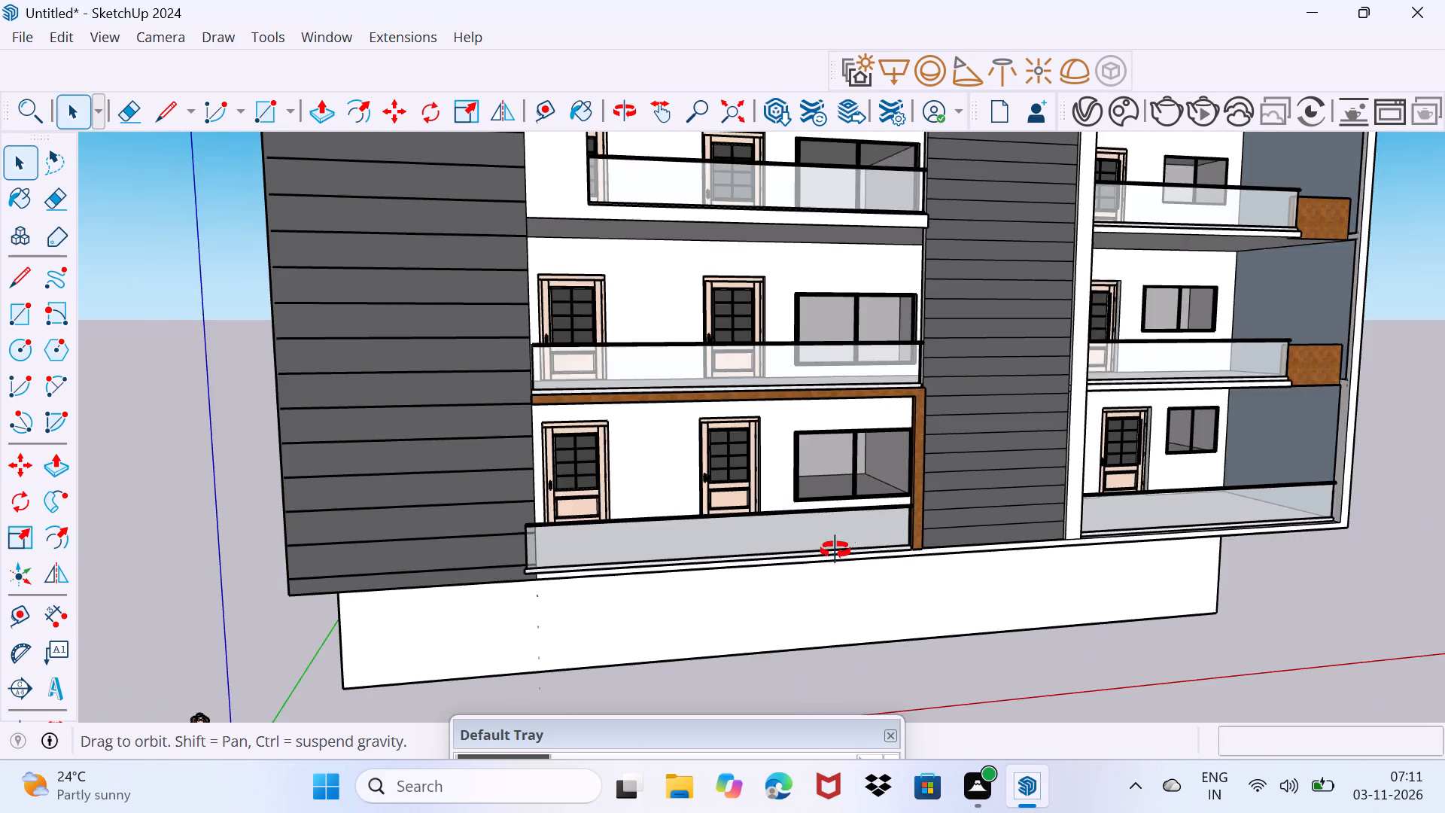
{"action": "middle_click_drag", "start_coordinate": [835, 550], "coordinate": [632, 594]}
{"action": "scroll", "coordinate": [683, 522], "scroll_direction": "down", "scroll_amount": 7}
{"action": "middle_click_drag", "start_coordinate": [659, 536], "coordinate": [713, 503]}
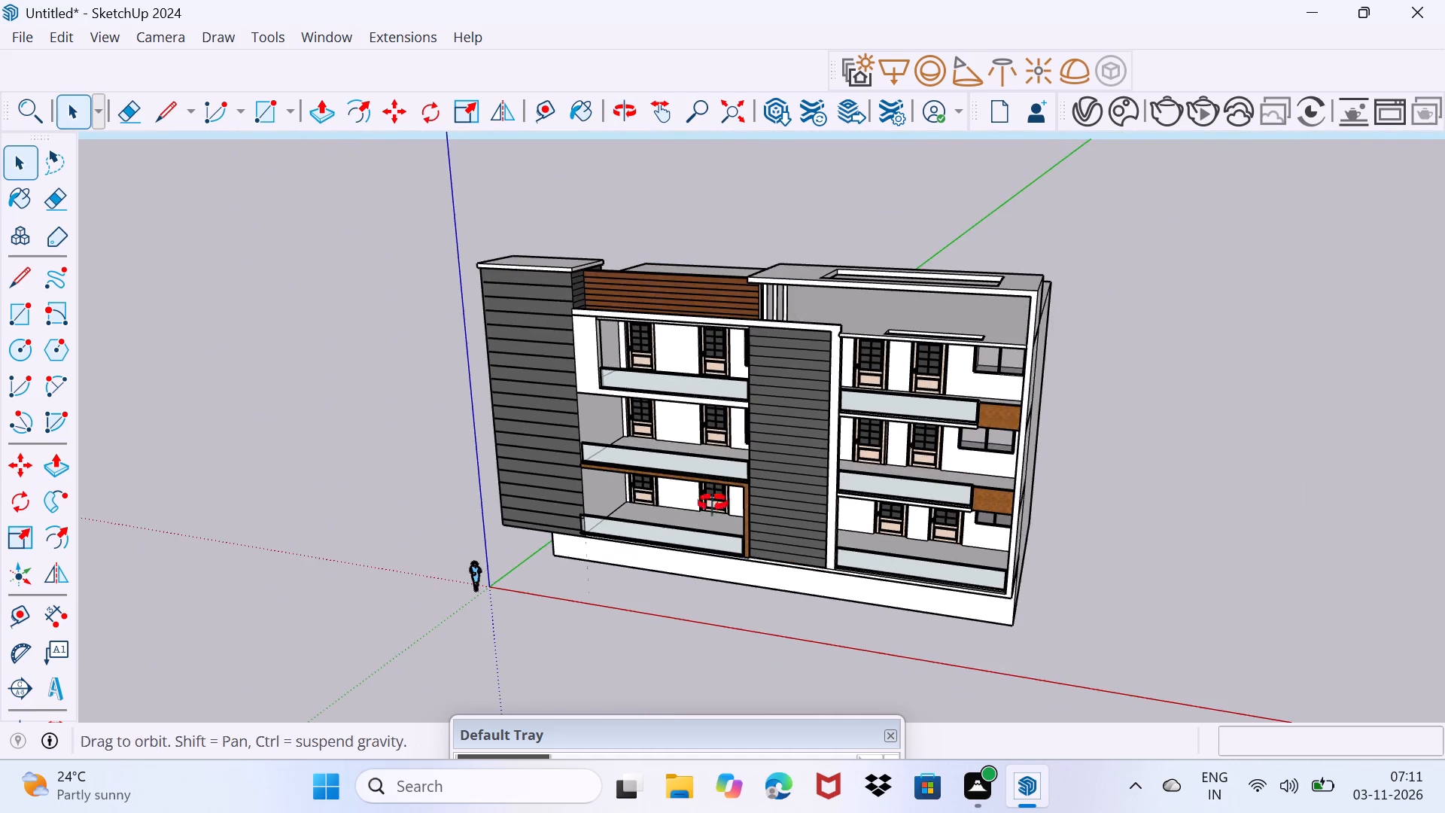
{"action": "middle_click_drag", "start_coordinate": [713, 503], "coordinate": [823, 431]}
{"action": "middle_click", "coordinate": [838, 413]}
{"action": "scroll", "coordinate": [813, 405], "scroll_direction": "up", "scroll_amount": 4}
{"action": "middle_click_drag", "start_coordinate": [822, 437], "coordinate": [794, 362]}
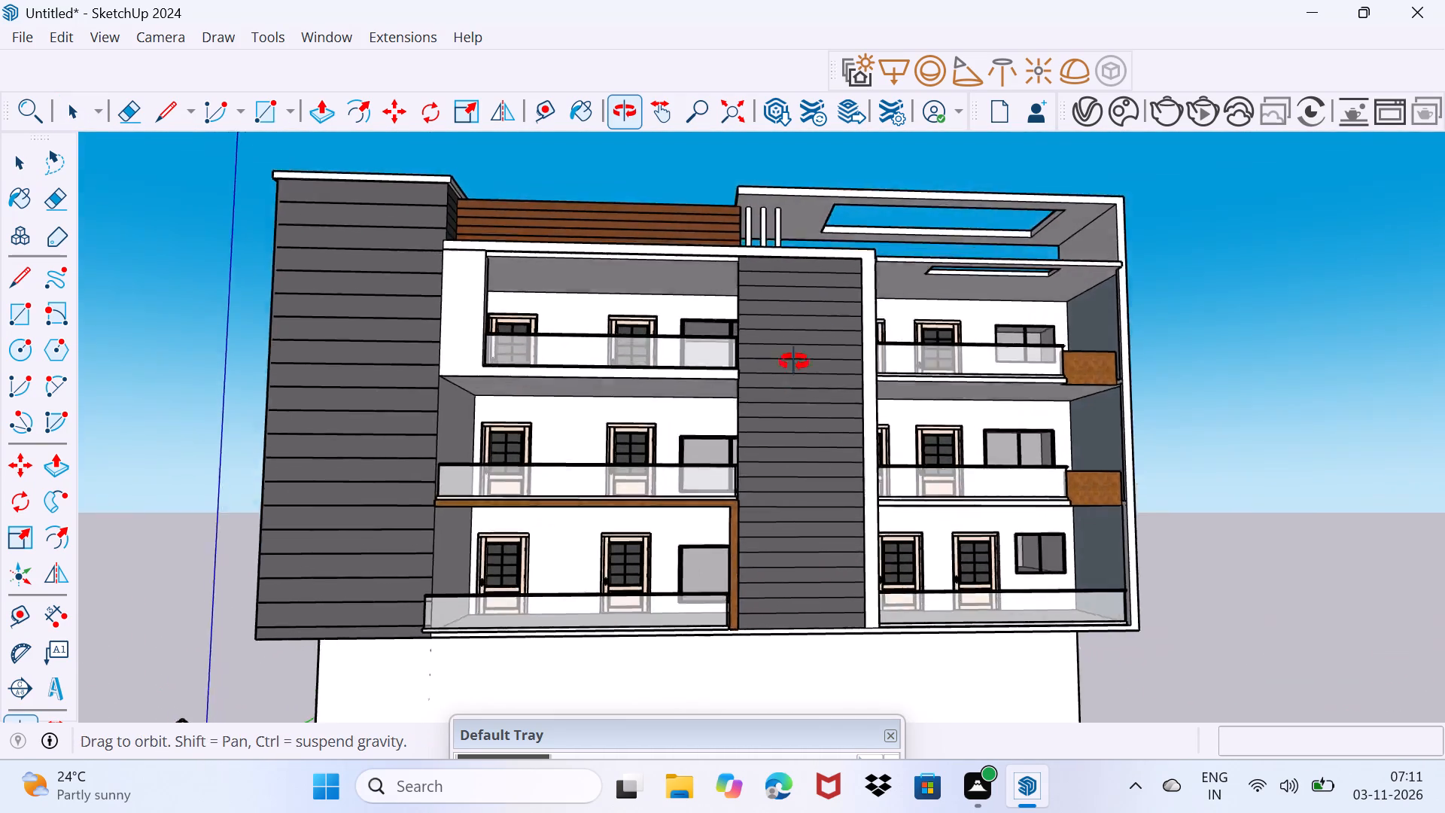
{"action": "middle_click_drag", "start_coordinate": [794, 362], "coordinate": [908, 486]}
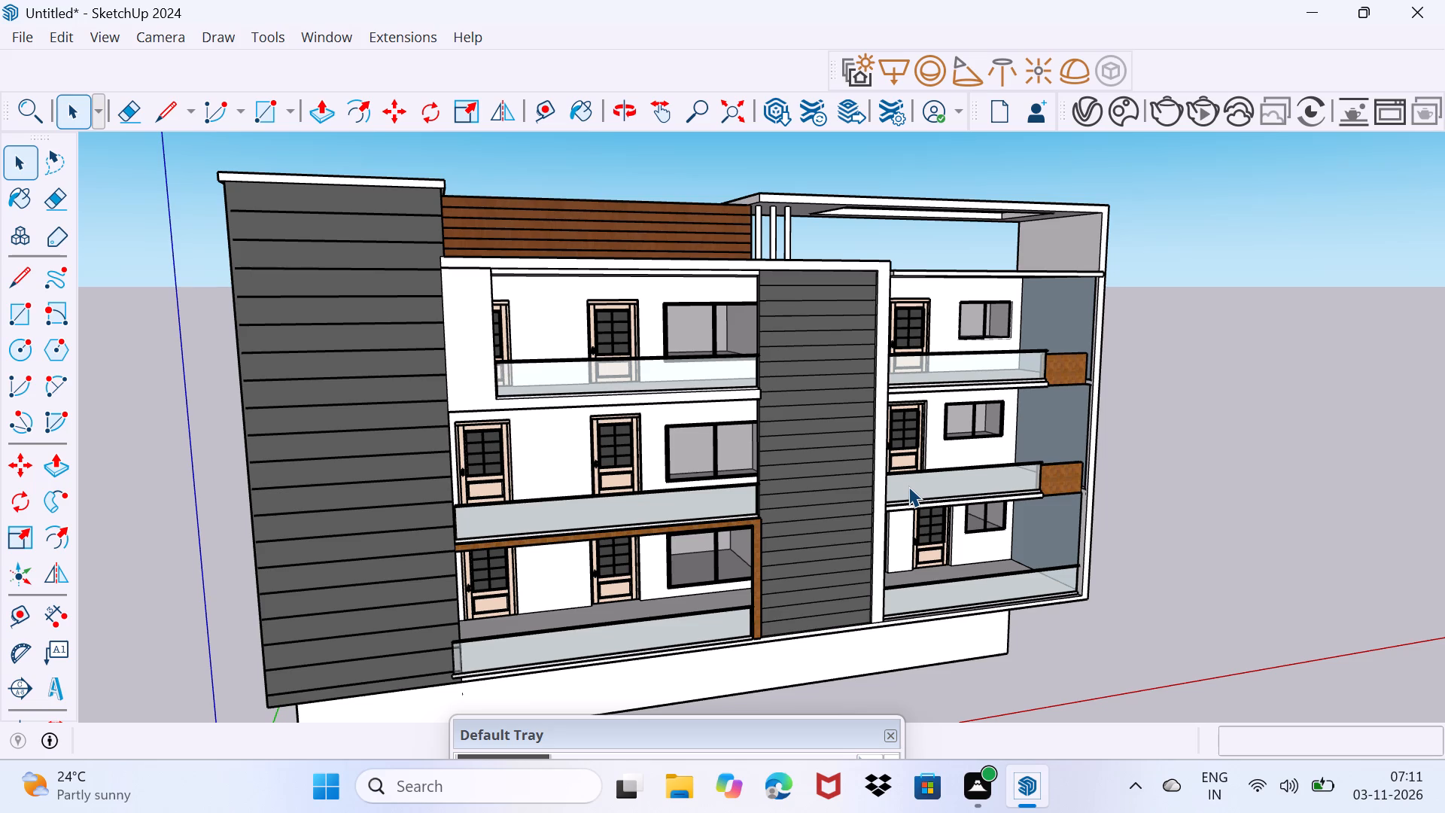
{"action": "scroll", "coordinate": [910, 492], "scroll_direction": "down", "scroll_amount": 4}
{"action": "middle_click_drag", "start_coordinate": [975, 589], "coordinate": [829, 456]}
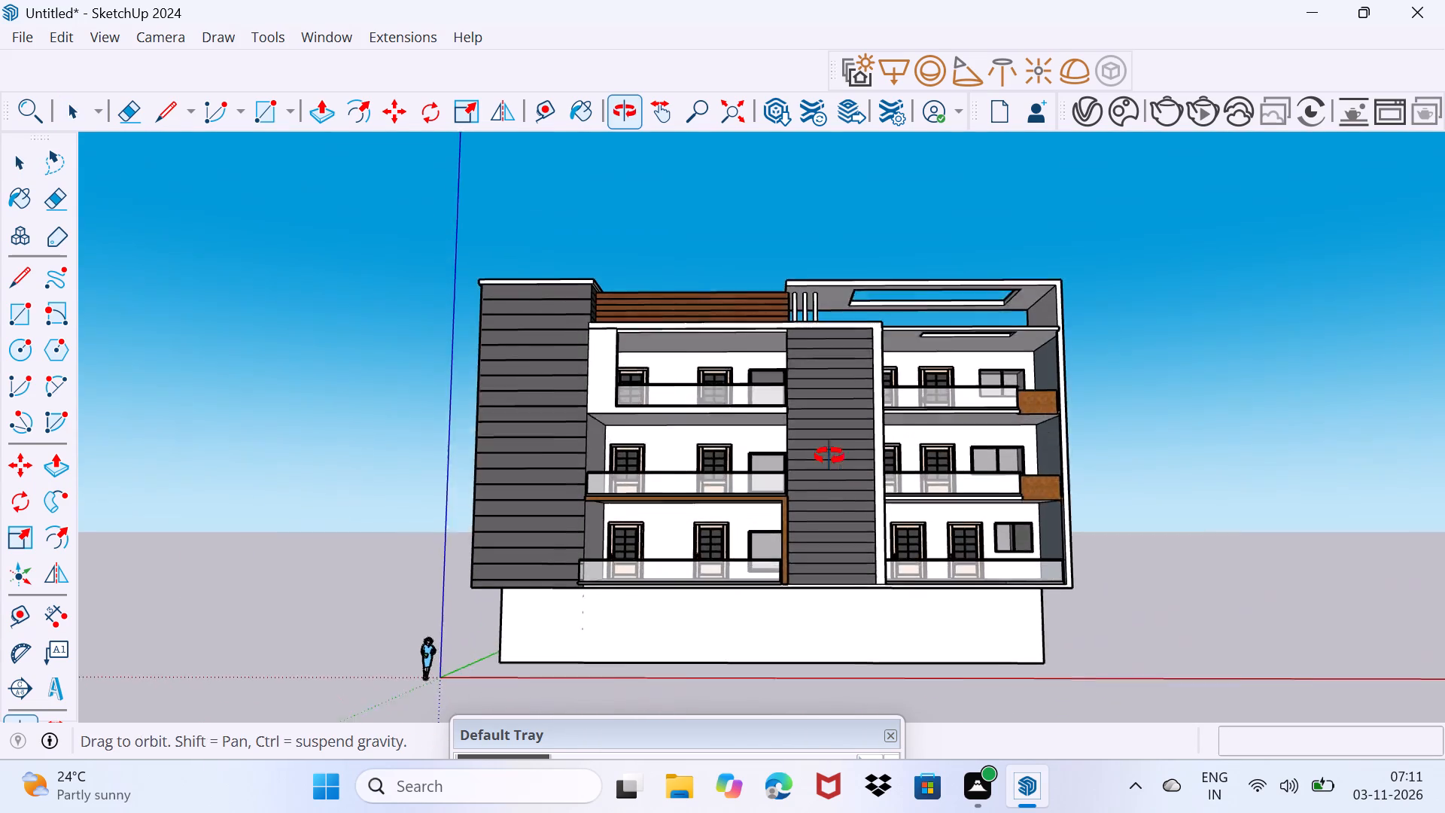
{"action": "middle_click_drag", "start_coordinate": [829, 456], "coordinate": [825, 450]}
{"action": "scroll", "coordinate": [804, 619], "scroll_direction": "up", "scroll_amount": 3}
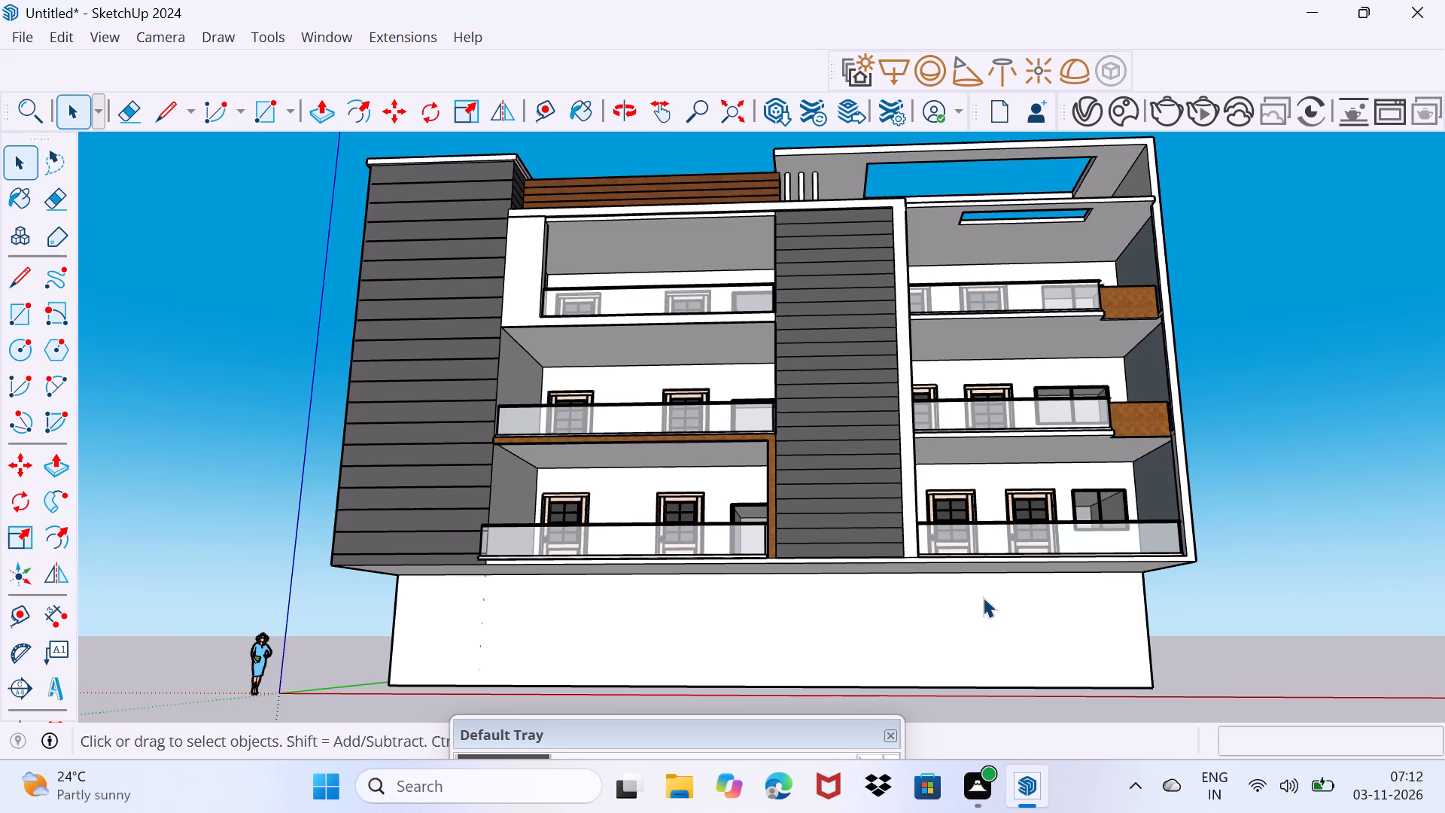
Draw a 12' 6" vertical line down the front face of the base wall, below the ground-floor bay beside the white column.
{"action": "key", "text": "l"}
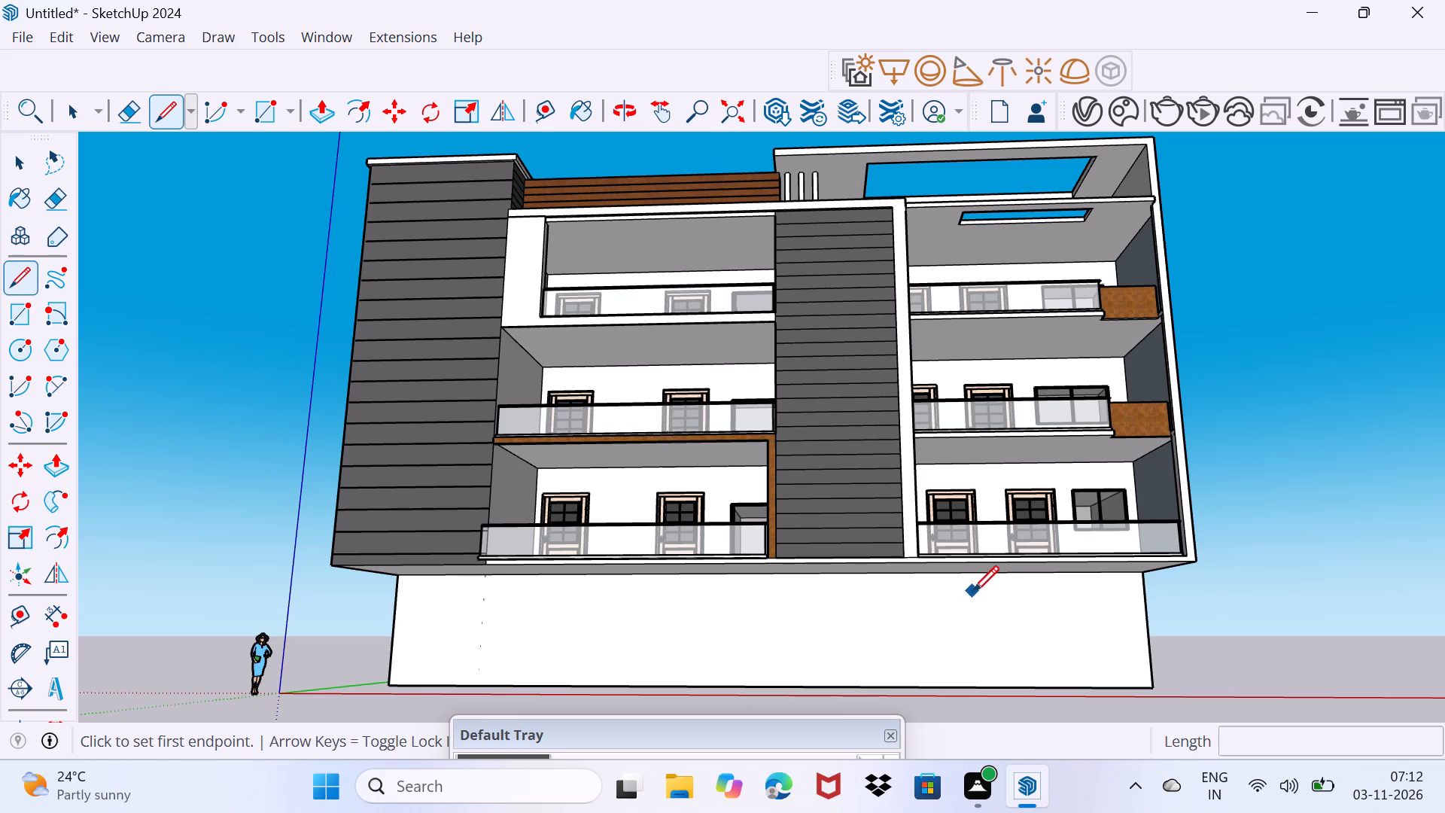
{"action": "left_click", "coordinate": [973, 578]}
{"action": "left_click", "coordinate": [978, 686]}
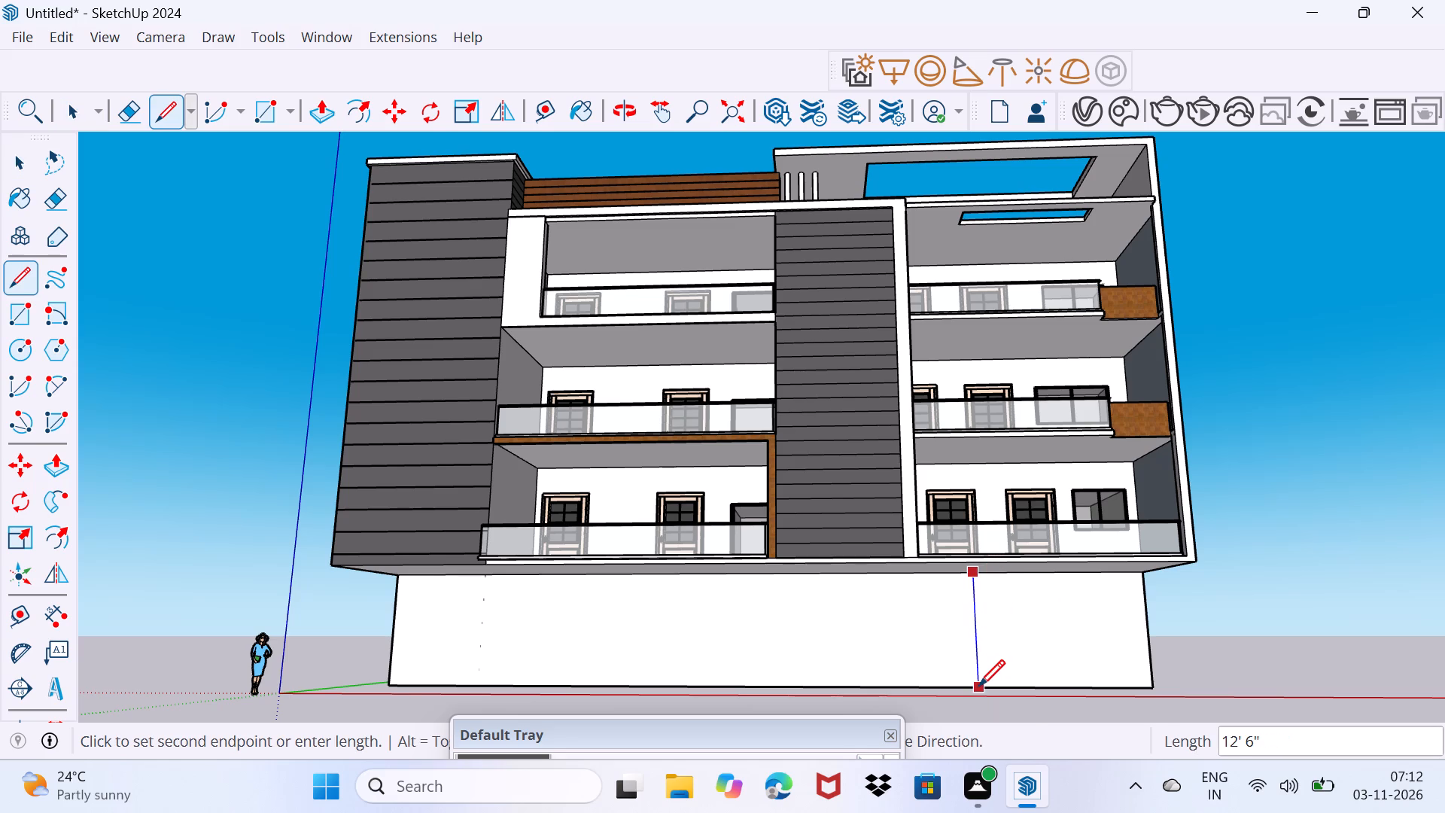
{"action": "key", "text": "space"}
{"action": "middle_click_drag", "start_coordinate": [1014, 660], "coordinate": [741, 642]}
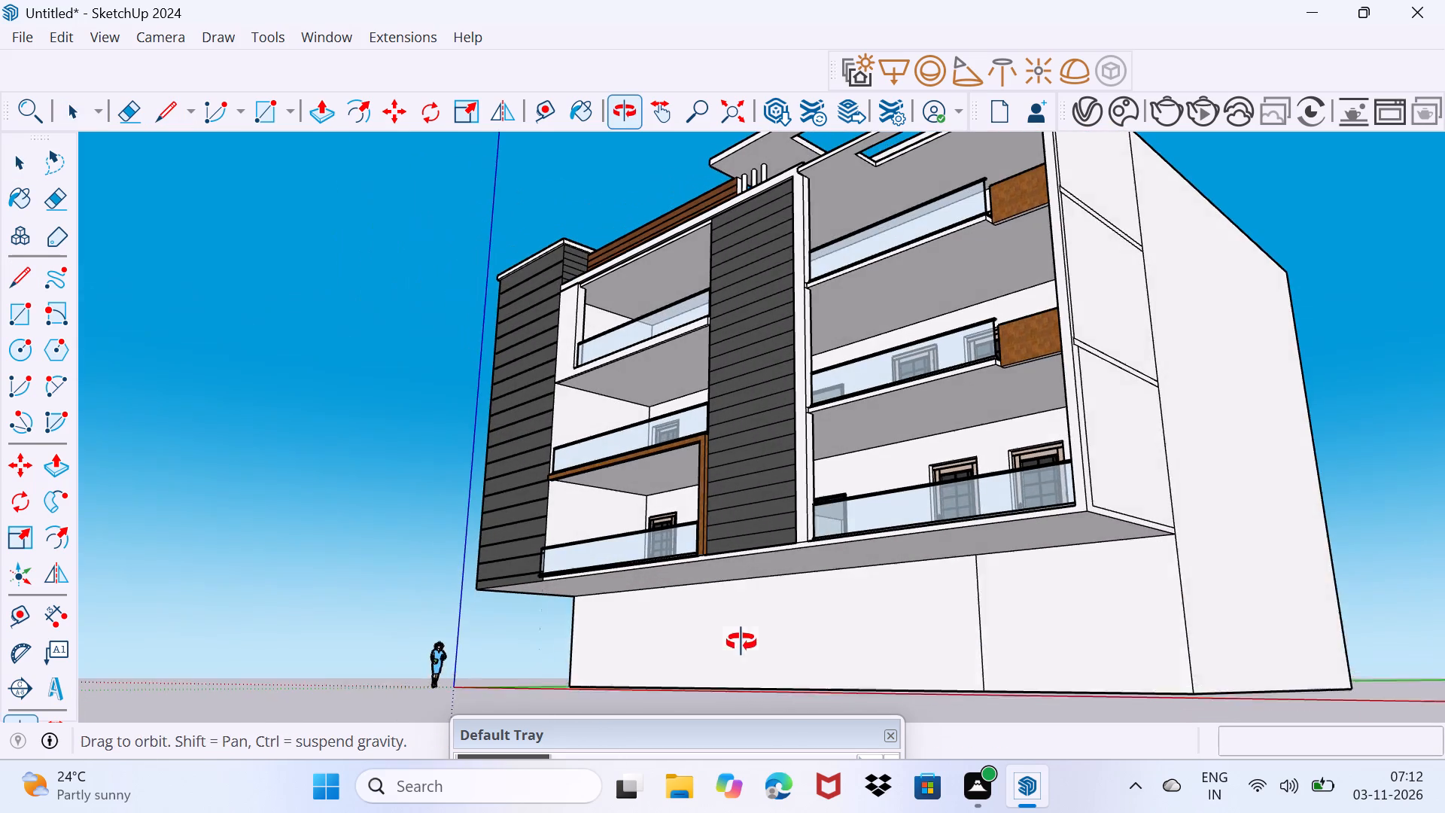
Push the base wall section below the balconies beside the white column back about 24' 8" with Push/Pull.
{"action": "middle_click_drag", "start_coordinate": [741, 642], "coordinate": [770, 635]}
{"action": "left_click", "coordinate": [1009, 620]}
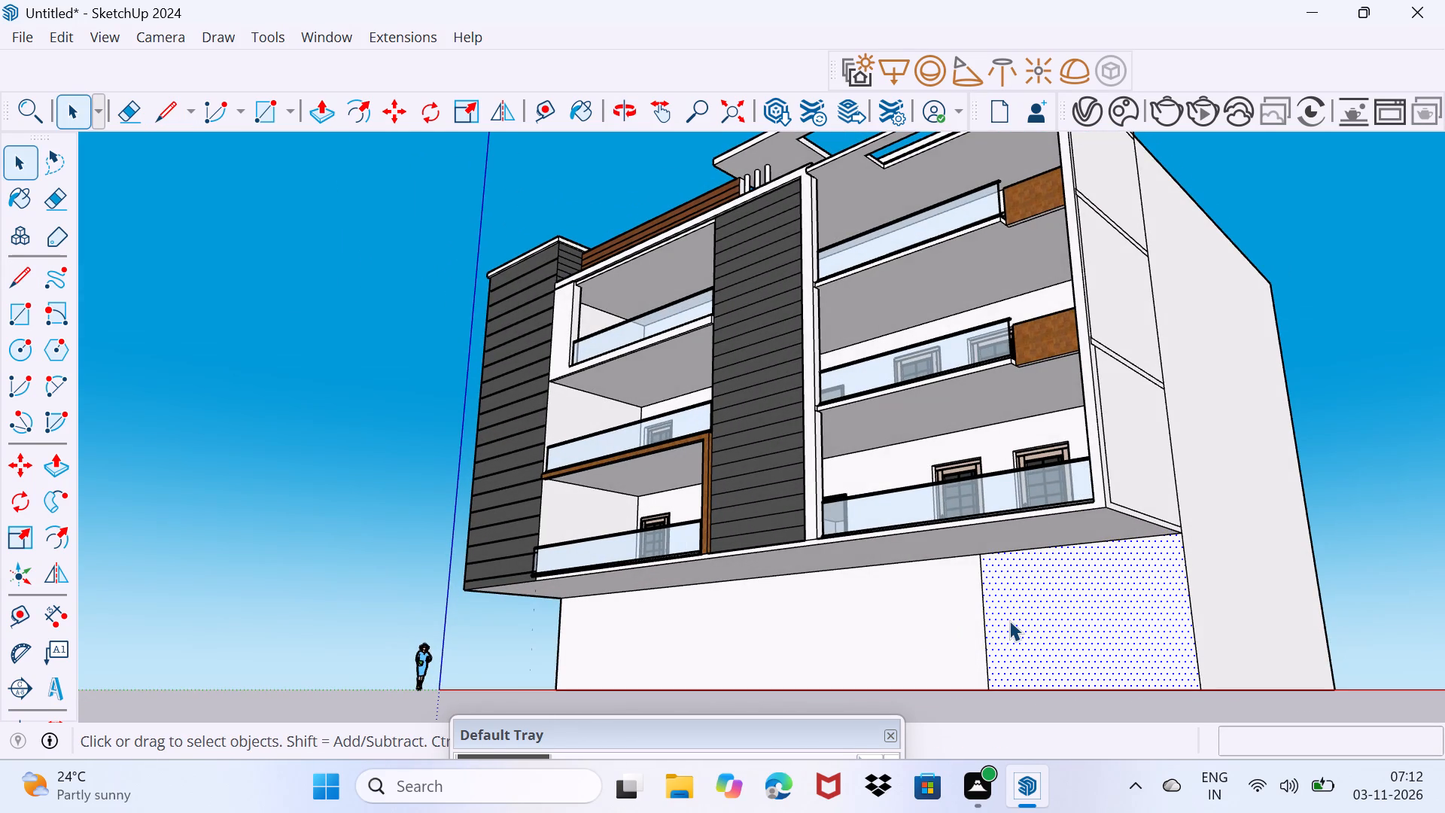
{"action": "key", "text": "p"}
{"action": "left_click", "coordinate": [1009, 620]}
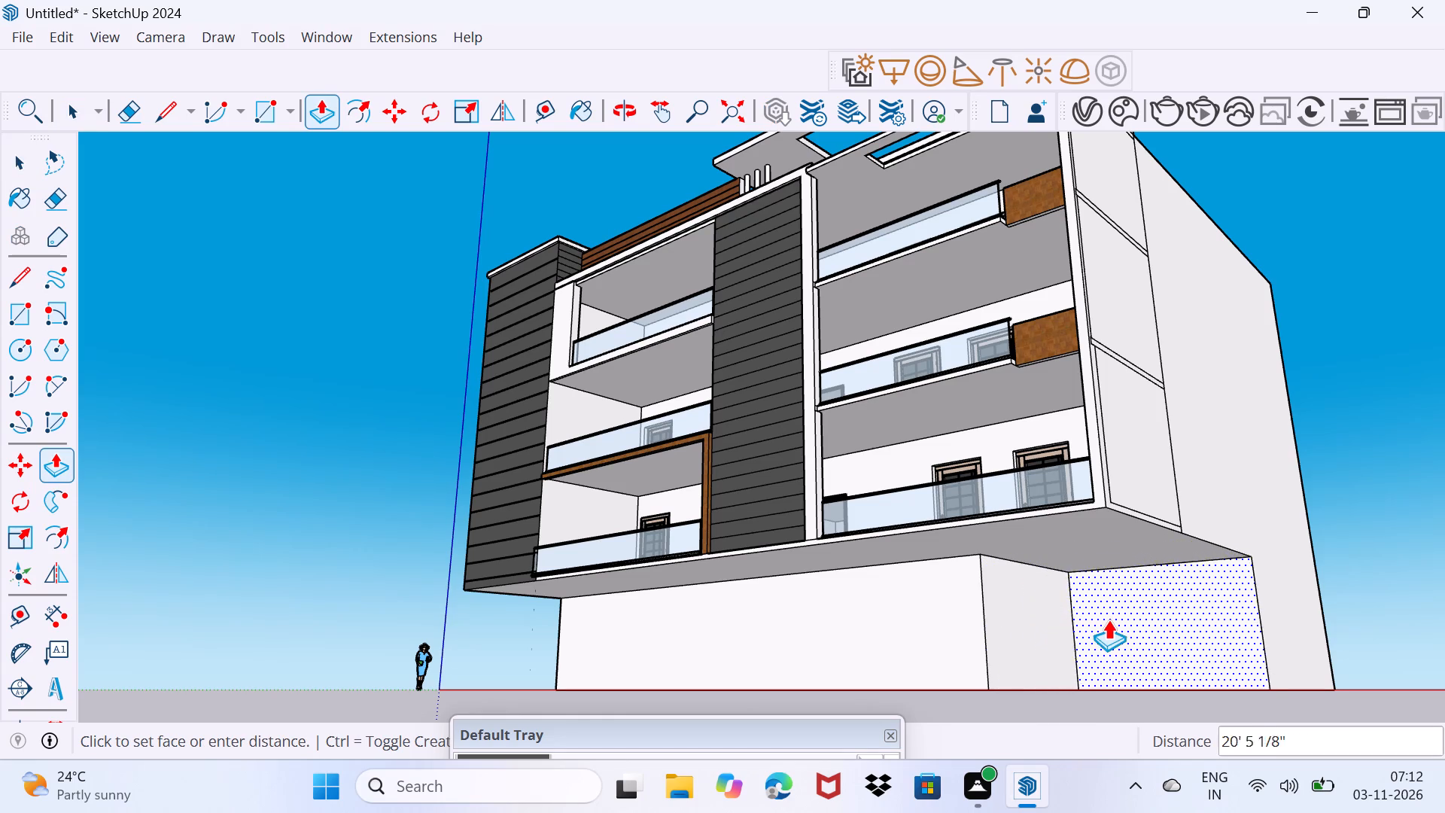
{"action": "left_click", "coordinate": [1118, 620]}
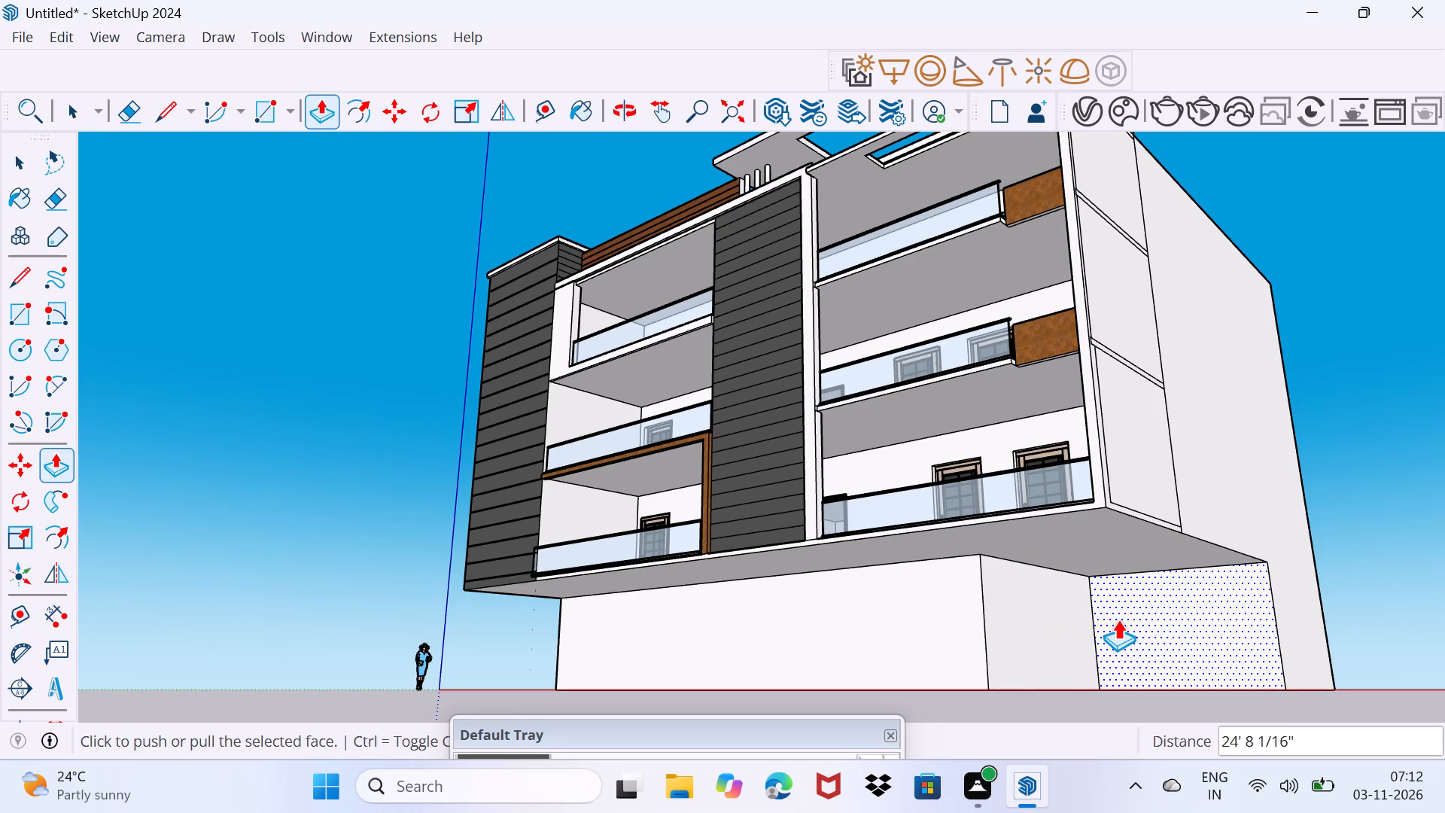
{"action": "key", "text": "space"}
{"action": "left_click_drag", "start_coordinate": [1088, 653], "coordinate": [1106, 621]}
Draw a rotated rectangle hanging 6" down along the full 85' 3 5/8" bottom edge of the building's rear wall.
{"action": "middle_click_drag", "start_coordinate": [1103, 616], "coordinate": [642, 400]}
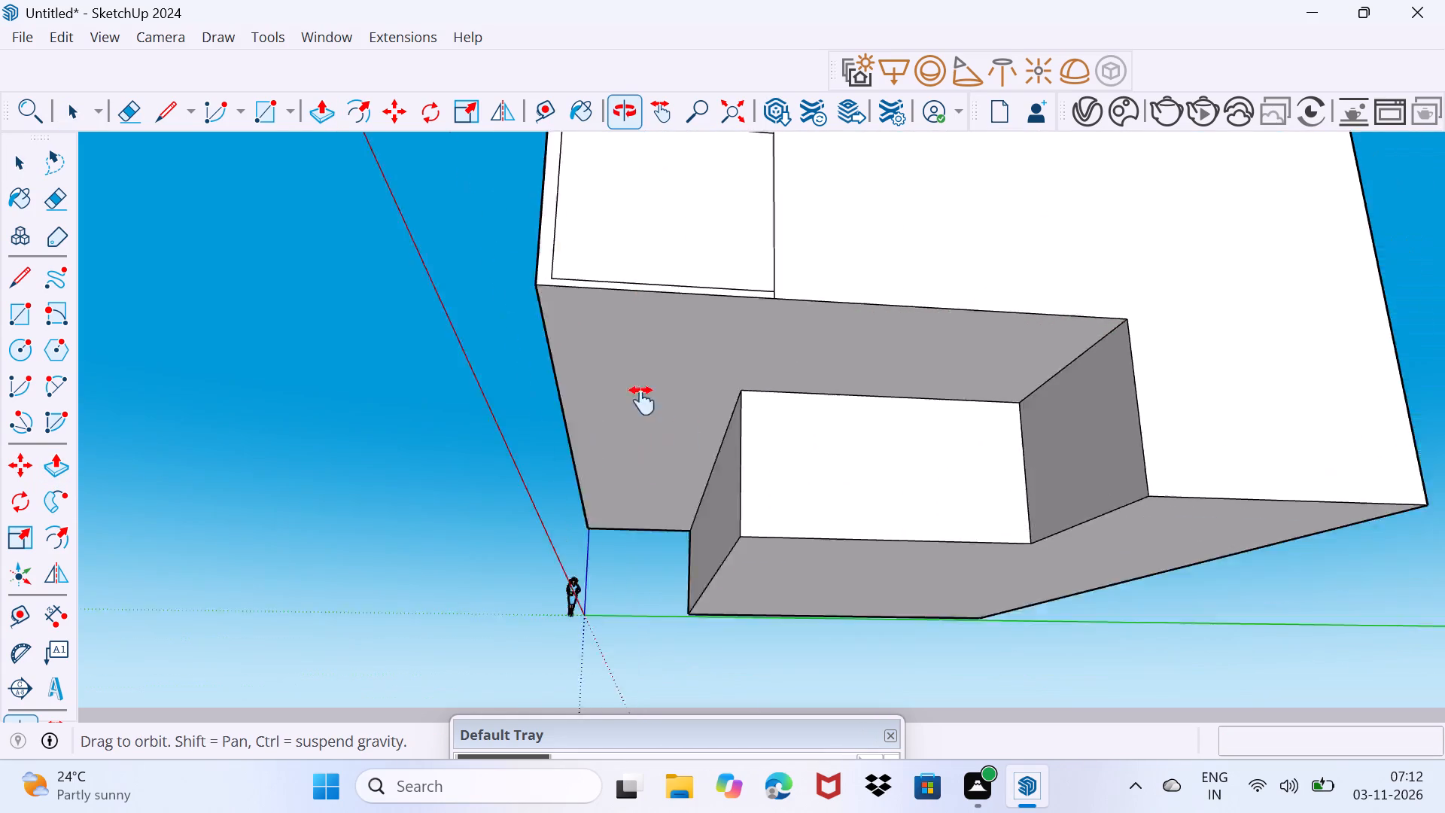
{"action": "middle_click_drag", "start_coordinate": [642, 400], "coordinate": [619, 388]}
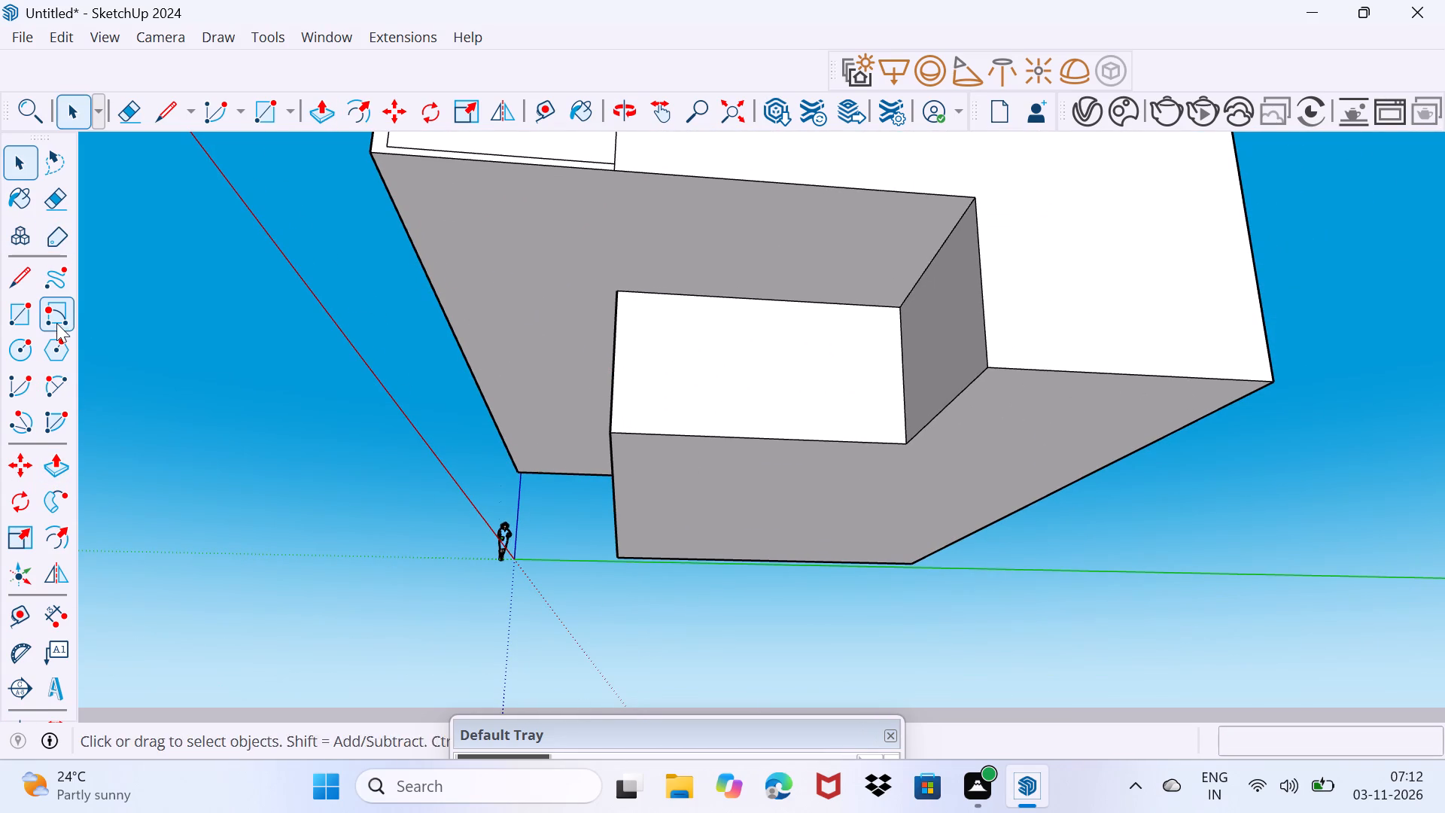
{"action": "left_click", "coordinate": [54, 316]}
{"action": "middle_click_drag", "start_coordinate": [1105, 488], "coordinate": [634, 408]}
{"action": "left_click", "coordinate": [242, 254]}
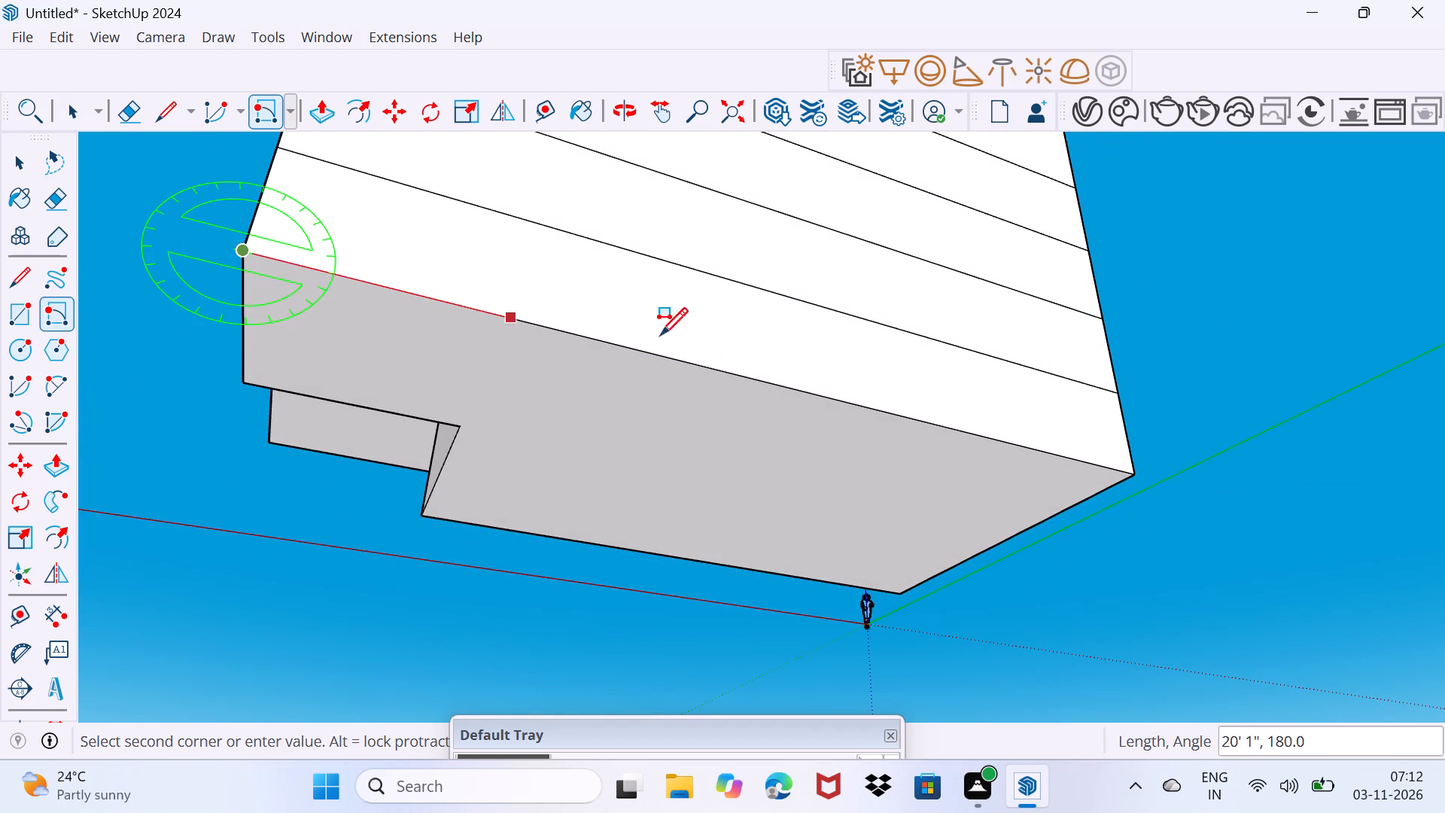
{"action": "left_click", "coordinate": [1134, 471]}
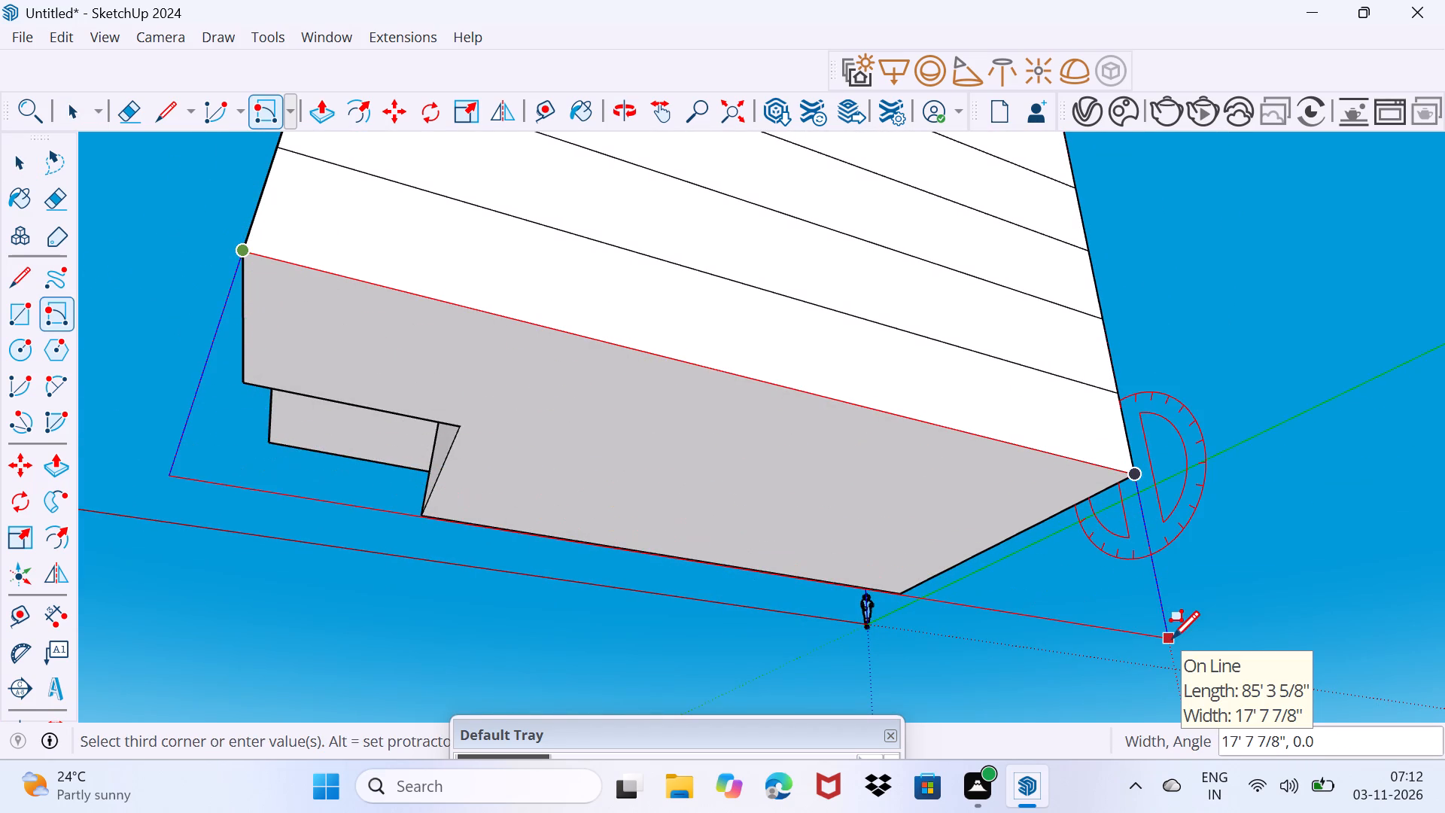
{"action": "key", "text": "6"}
{"action": "key", "text": "shift+quotedbl"}
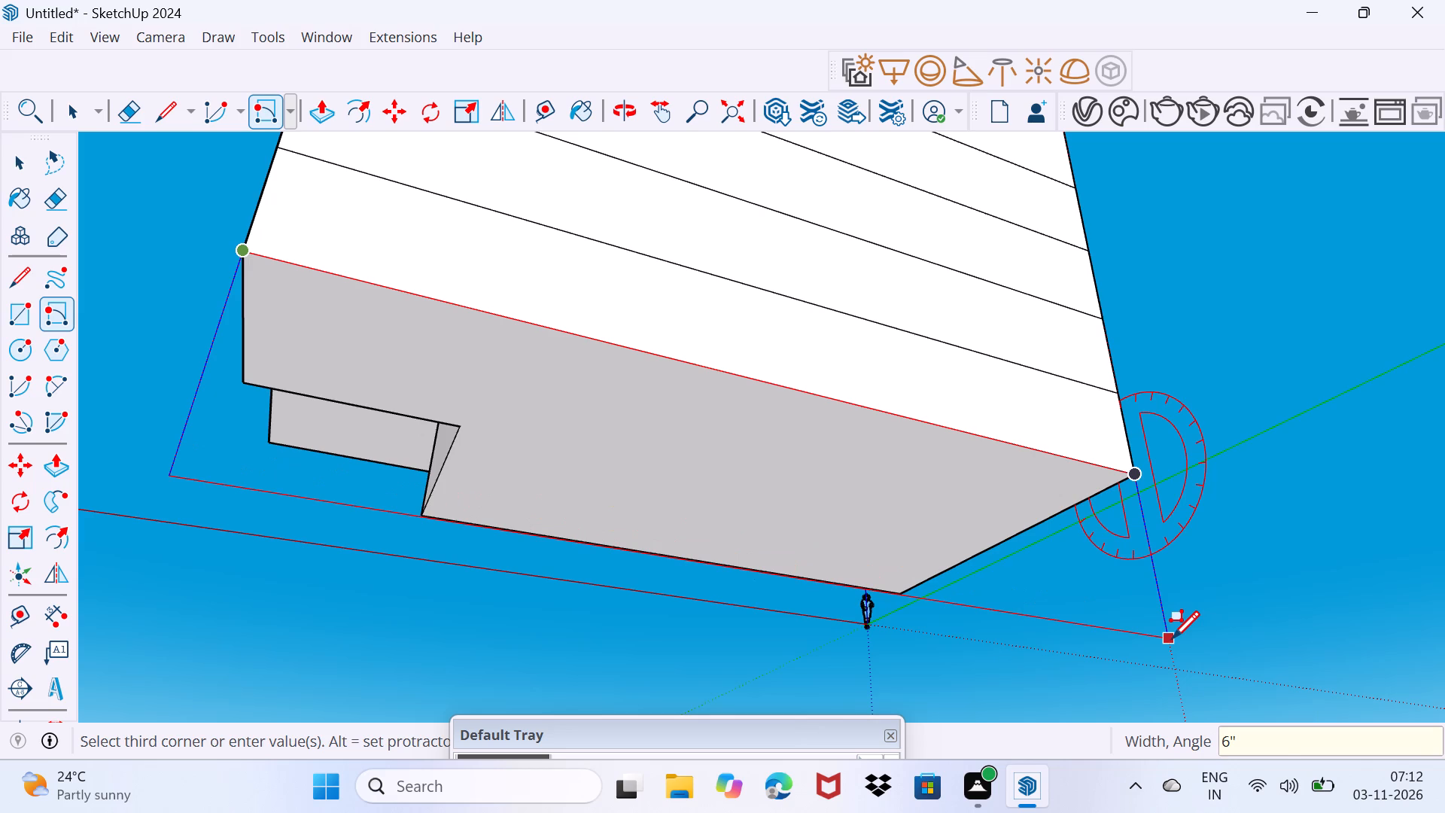
{"action": "key", "text": "Return"}
Extrude the 6" strip forward beneath the whole building, extending it well beyond the front base wall as a floor slab.
{"action": "middle_click_drag", "start_coordinate": [1036, 628], "coordinate": [1376, 709]}
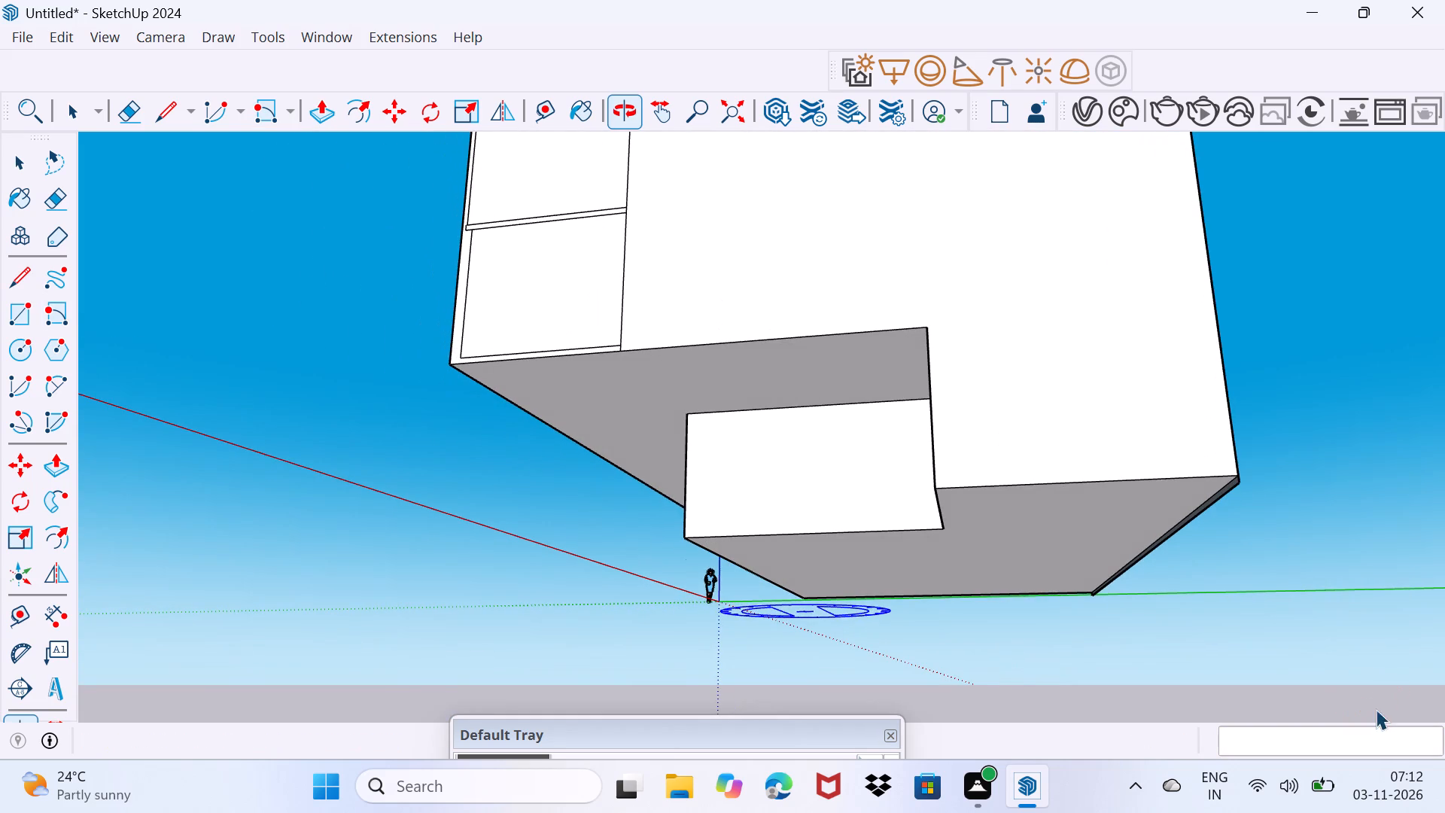
{"action": "key", "text": "space"}
{"action": "scroll", "coordinate": [1173, 521], "scroll_direction": "up", "scroll_amount": 13}
{"action": "left_click", "coordinate": [1239, 495]}
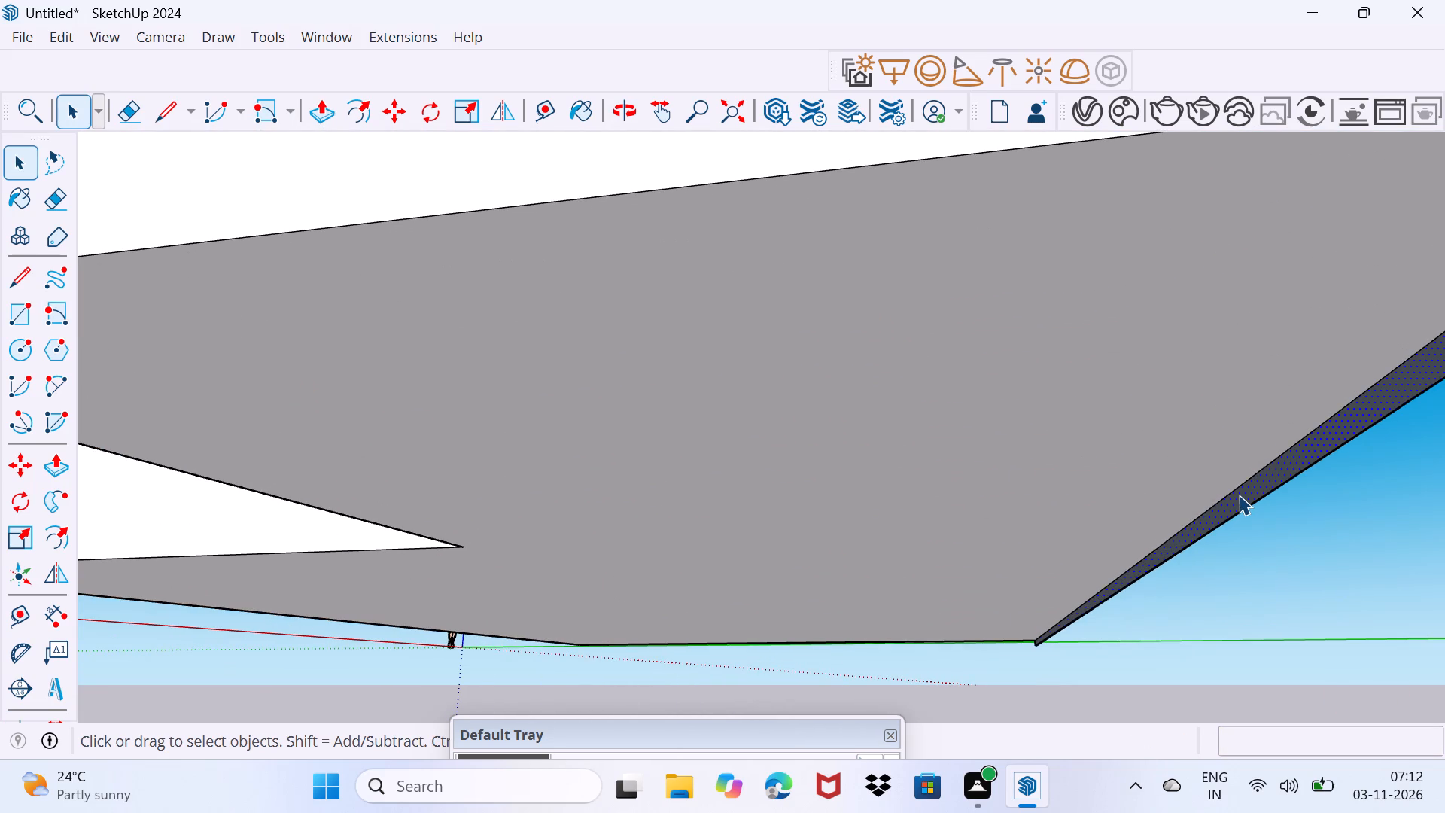
{"action": "key", "text": "p"}
{"action": "left_click", "coordinate": [1239, 495]}
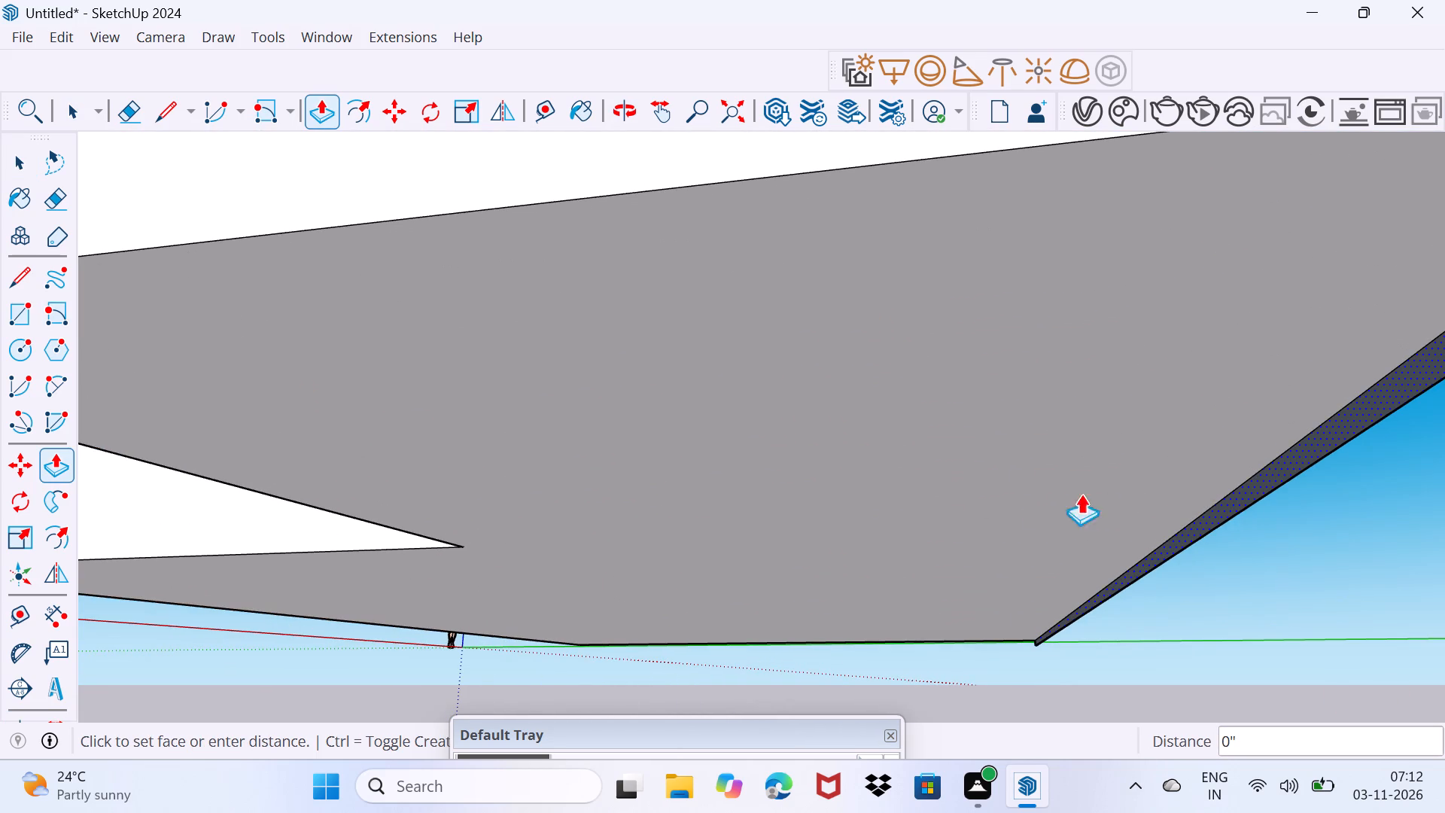
{"action": "scroll", "coordinate": [1022, 498], "scroll_direction": "down", "scroll_amount": 16}
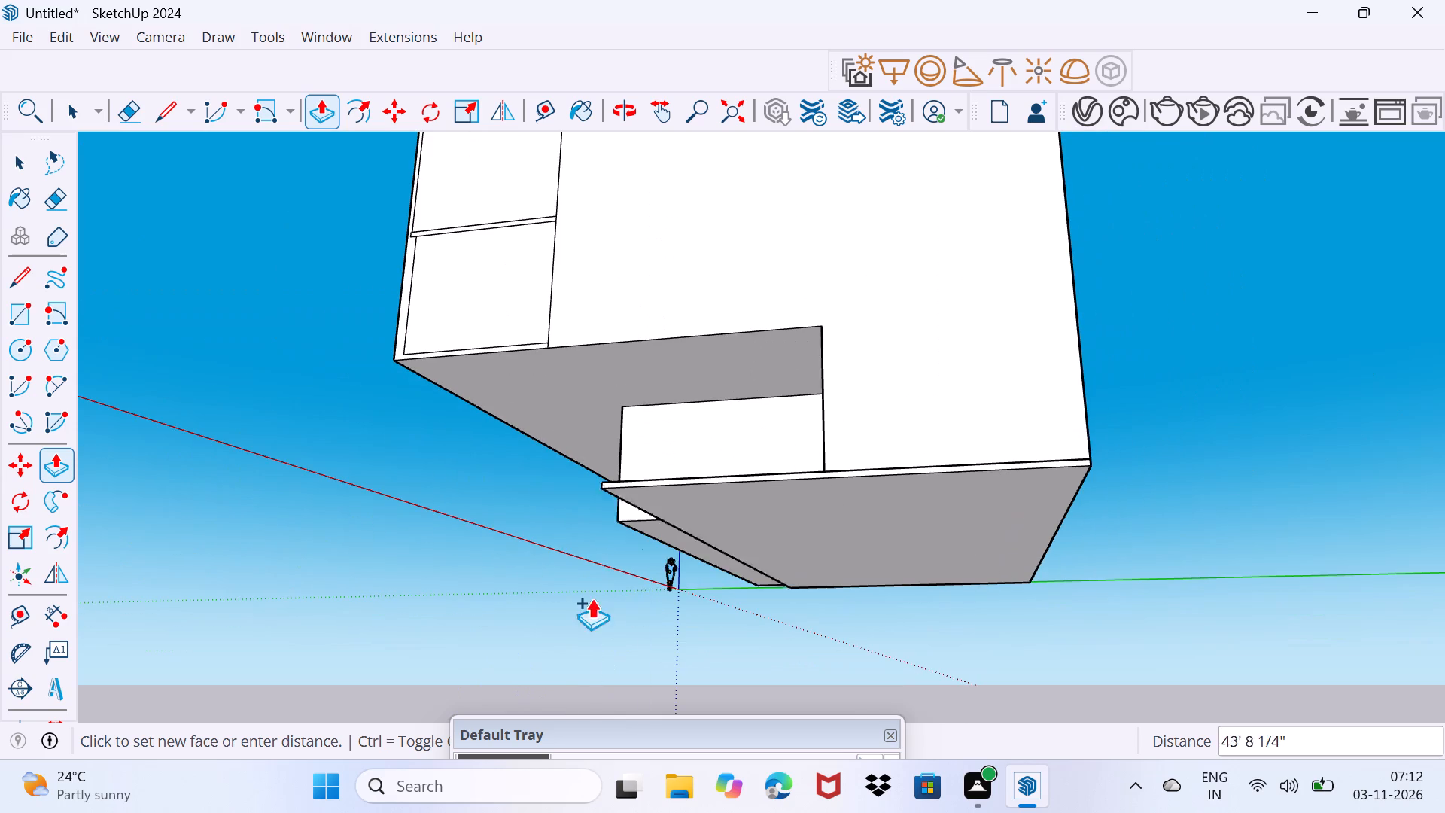
{"action": "left_click", "coordinate": [352, 592]}
{"action": "key", "text": "space"}
{"action": "left_click_drag", "start_coordinate": [359, 589], "coordinate": [386, 584]}
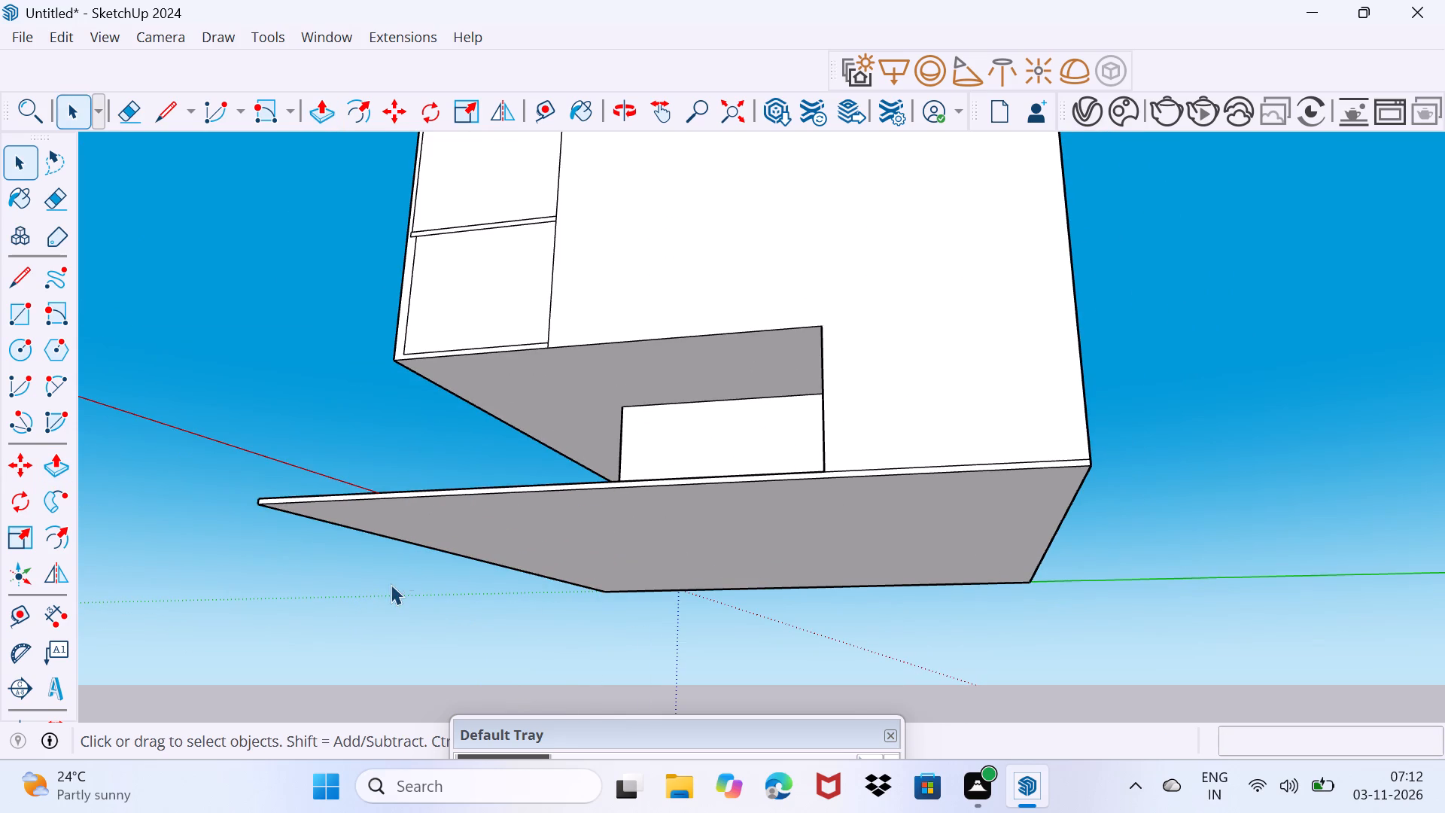
Draw a rectangle about 18' 5" by 11' 5" from the front base wall's bottom edge, at the end beneath the dark cladding.
{"action": "middle_click_drag", "start_coordinate": [386, 586], "coordinate": [942, 700]}
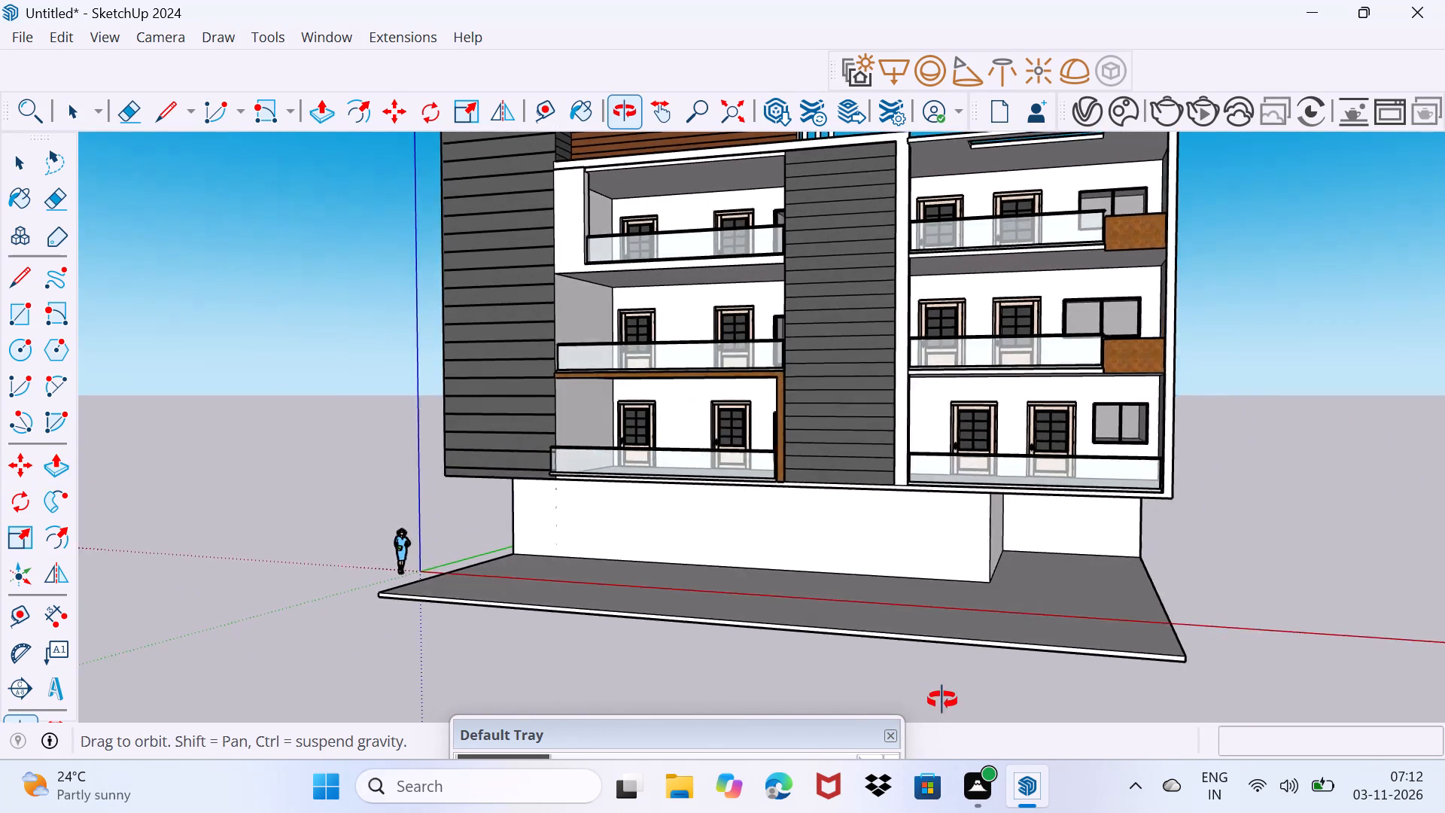
{"action": "middle_click_drag", "start_coordinate": [942, 700], "coordinate": [988, 650]}
{"action": "scroll", "coordinate": [220, 394], "scroll_direction": "up", "scroll_amount": 3}
{"action": "scroll", "coordinate": [445, 483], "scroll_direction": "up", "scroll_amount": 1}
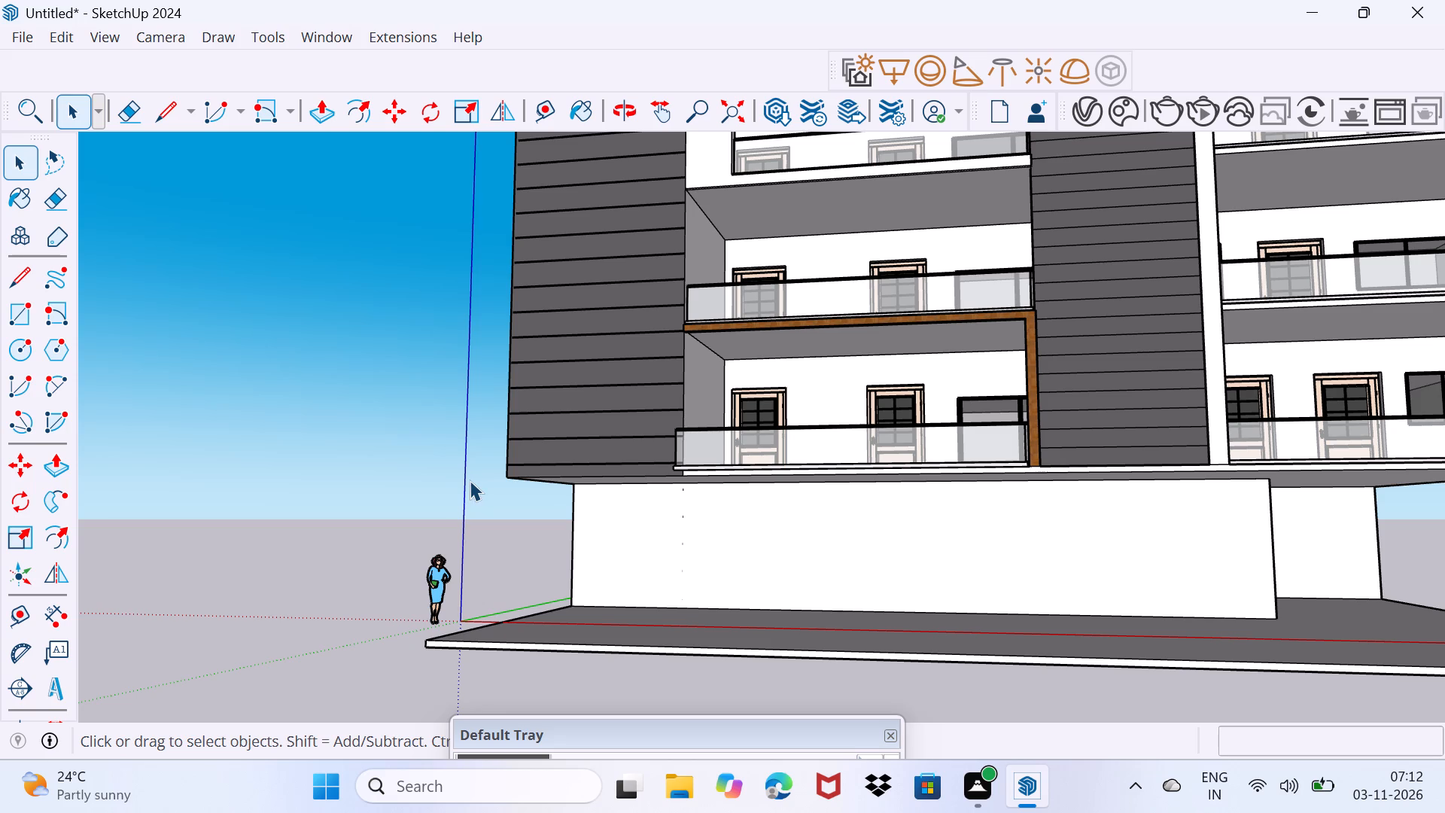
{"action": "middle_click_drag", "start_coordinate": [470, 480], "coordinate": [589, 507]}
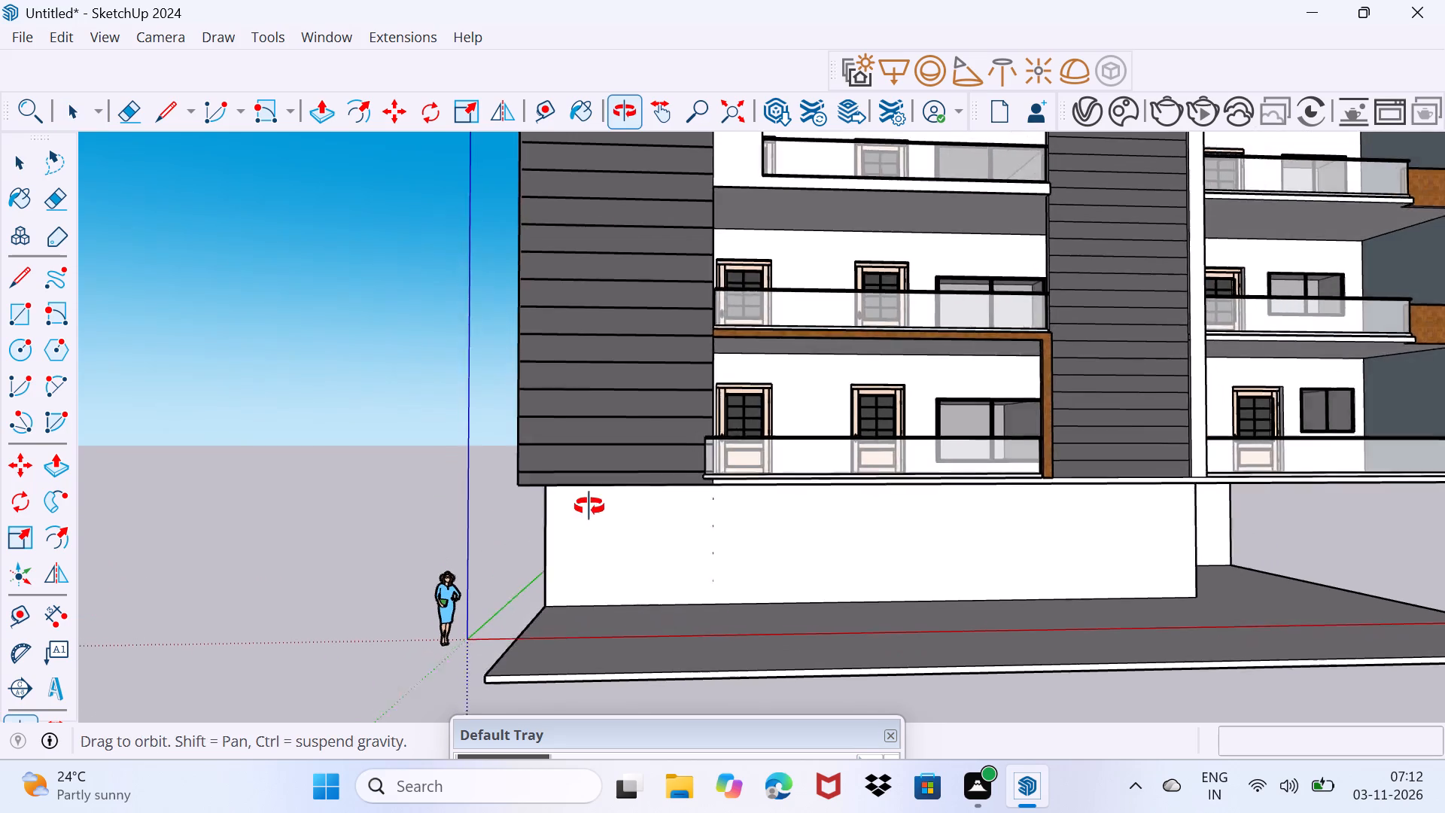
{"action": "middle_click_drag", "start_coordinate": [589, 507], "coordinate": [601, 483]}
{"action": "scroll", "coordinate": [568, 525], "scroll_direction": "up", "scroll_amount": 3}
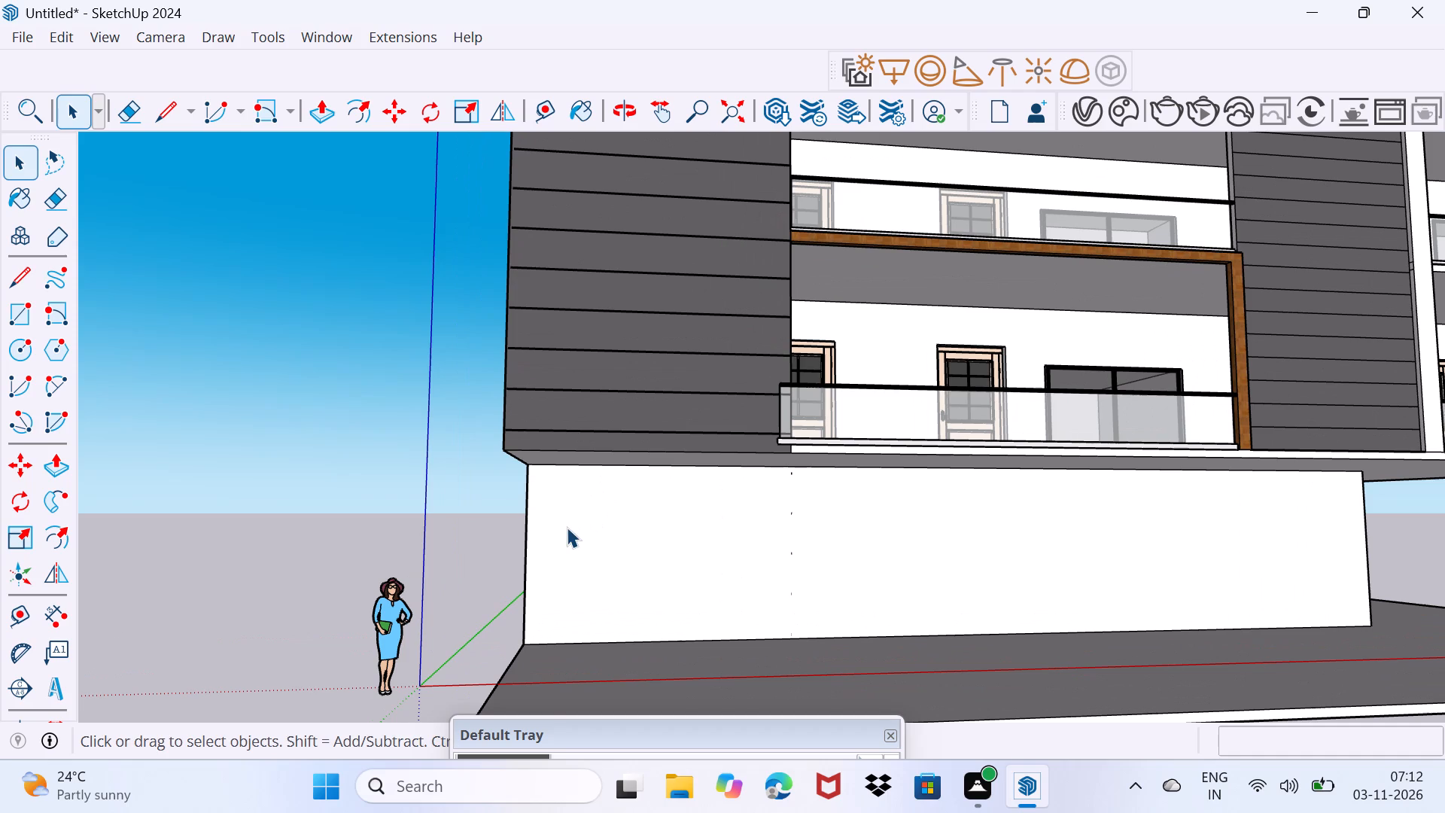
{"action": "key", "text": "r"}
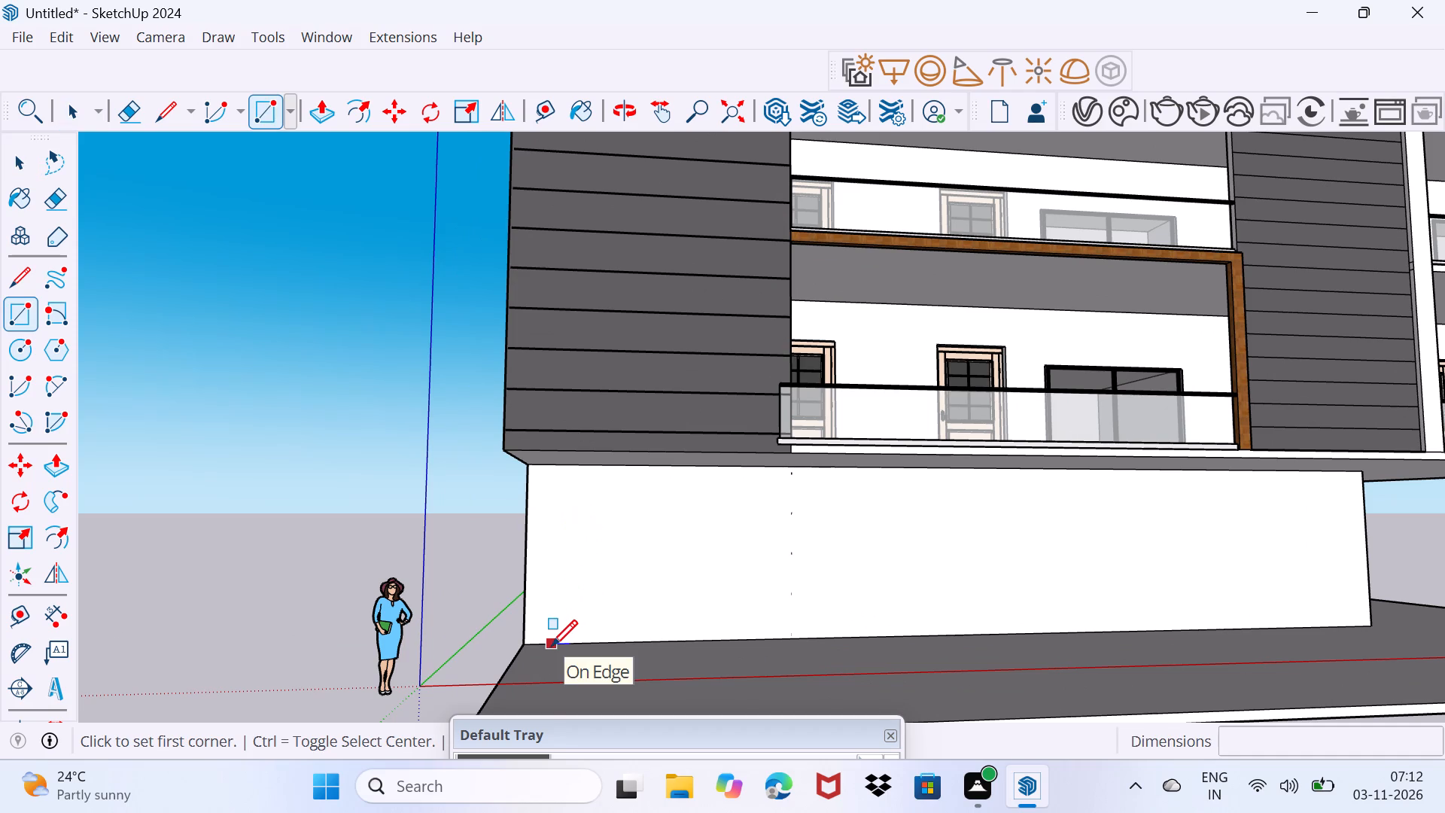
{"action": "left_click", "coordinate": [550, 642]}
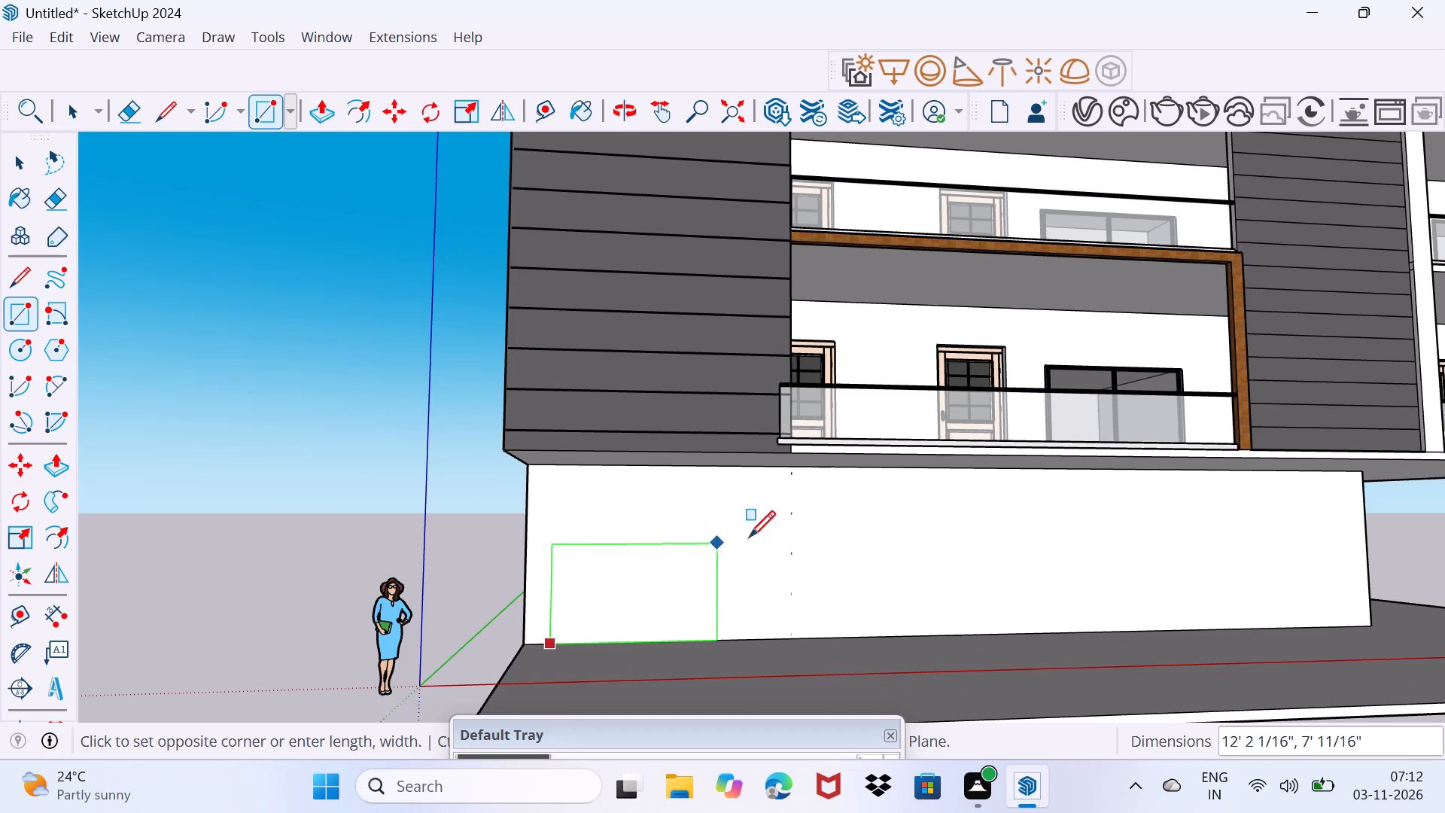
{"action": "left_click", "coordinate": [806, 482]}
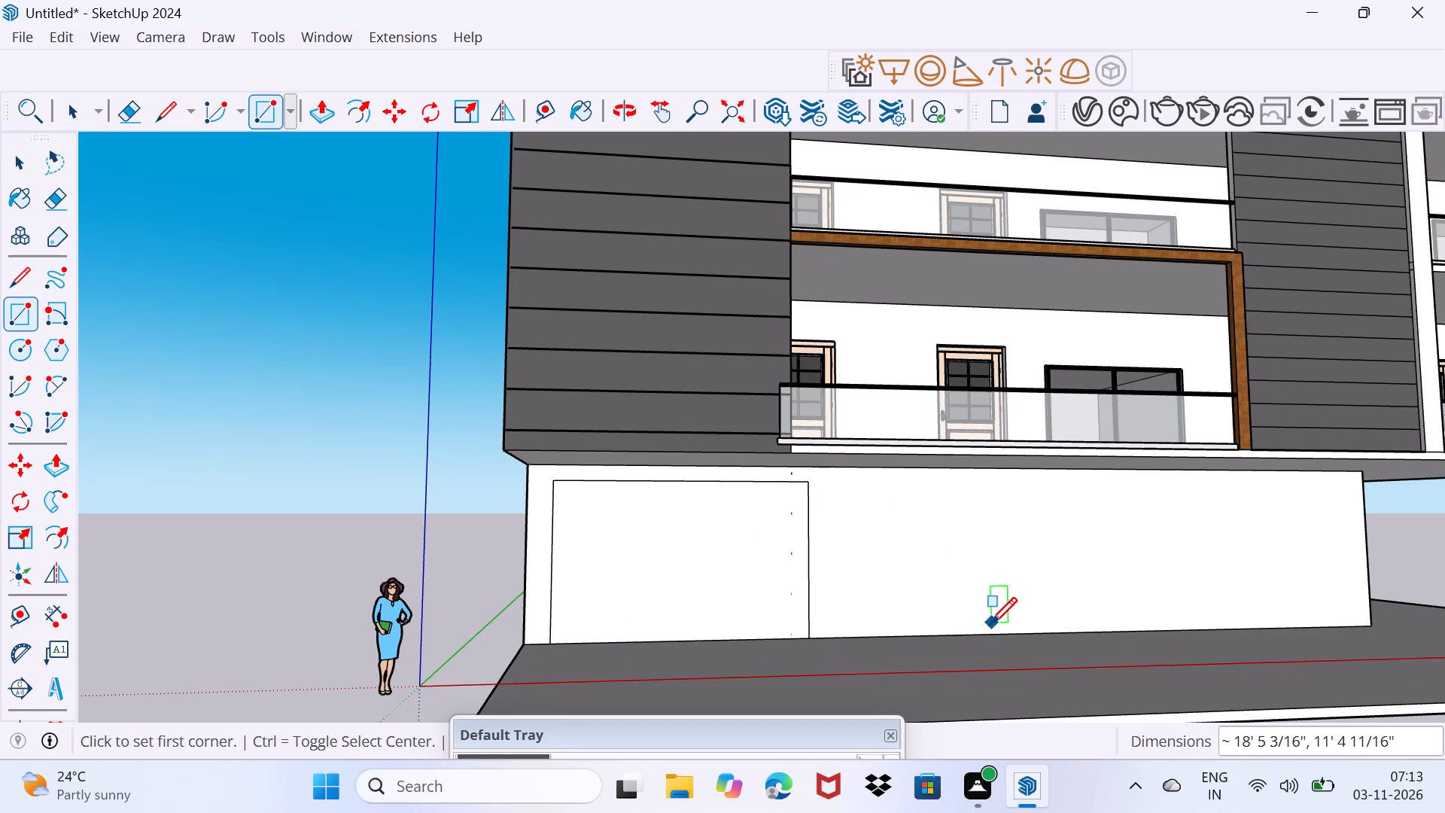
Draw two more opening rectangles up from the wall's base toward the recessed end, about 11' 9" square and 9' 7" by 10' 10".
{"action": "left_click_drag", "start_coordinate": [1018, 629], "coordinate": [1017, 617]}
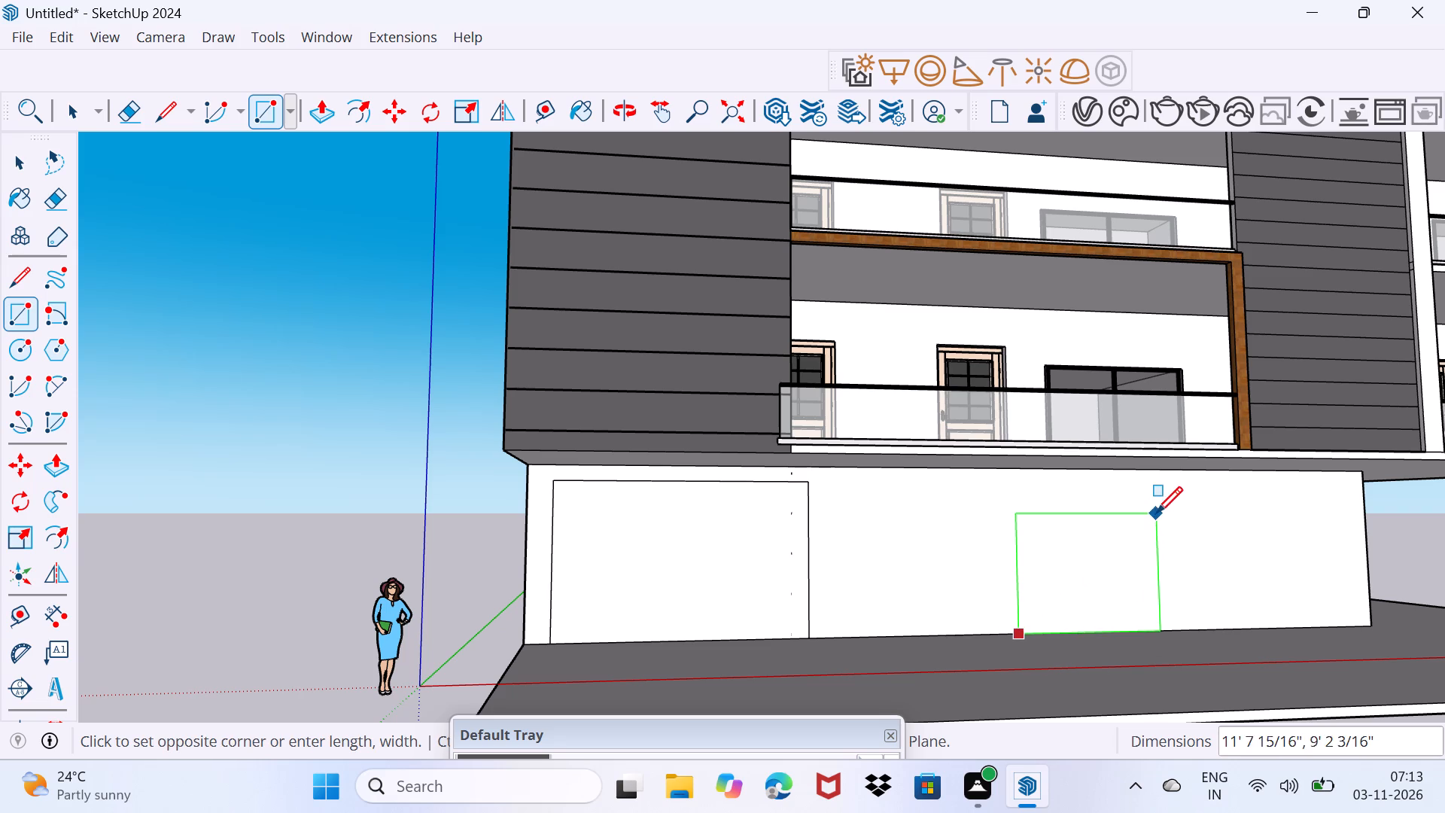
{"action": "left_click", "coordinate": [1156, 483]}
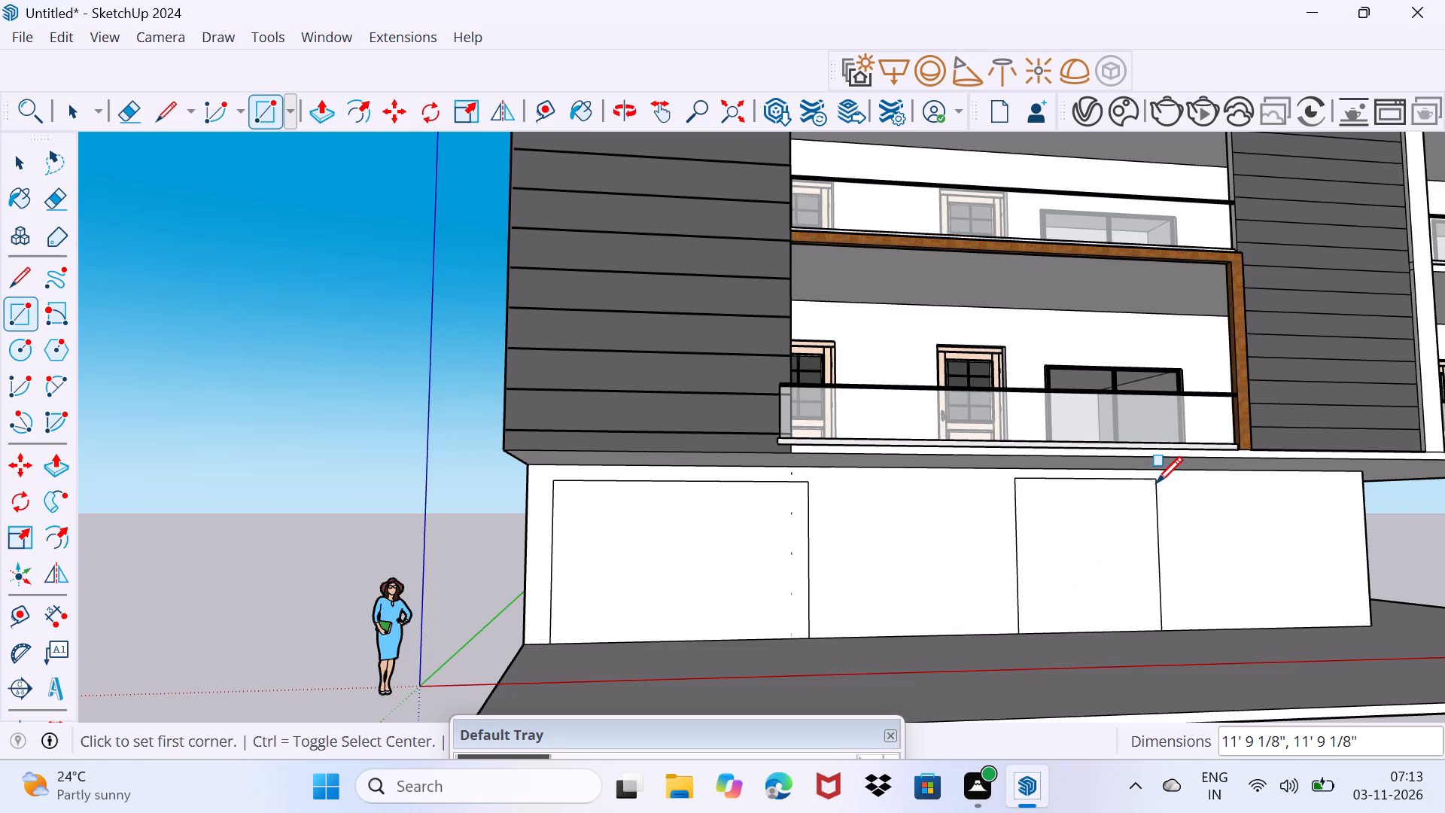
{"action": "left_click", "coordinate": [1225, 623]}
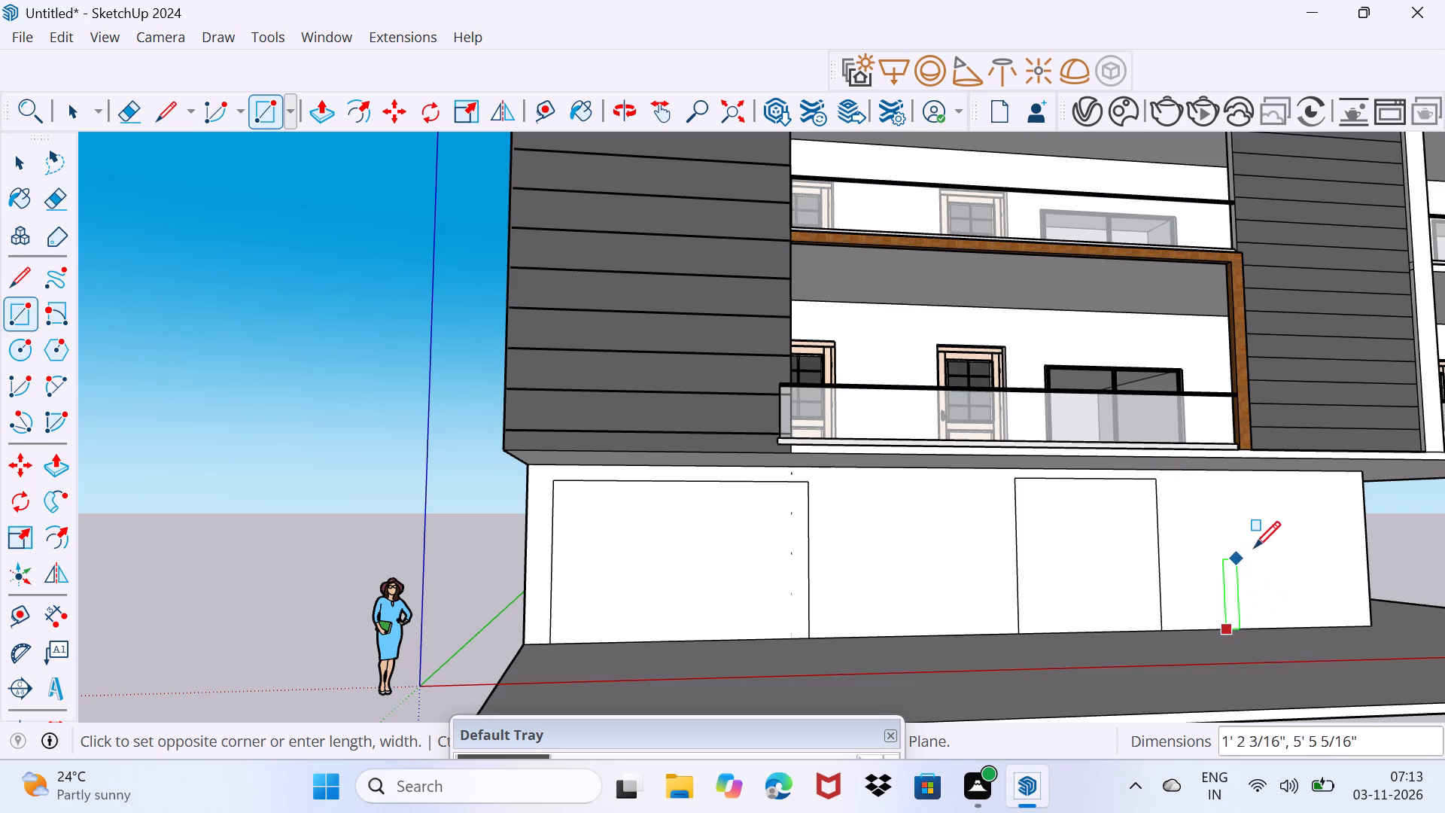
{"action": "left_click", "coordinate": [1327, 492]}
{"action": "key", "text": "space"}
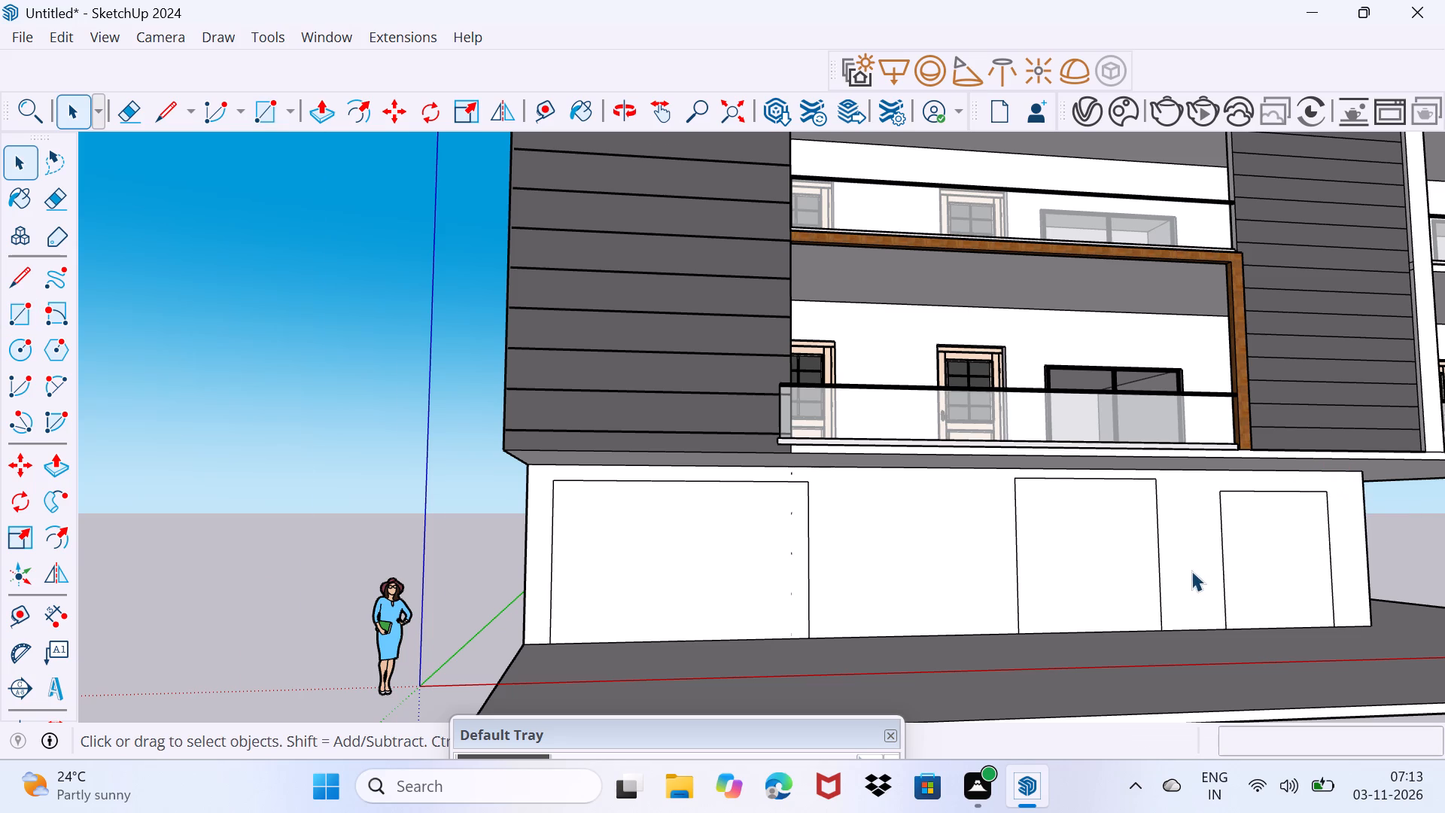
Push the wide rectangle beneath the dark cladding inward about 7' 2" to form a recessed opening.
{"action": "scroll", "coordinate": [1188, 569], "scroll_direction": "up", "scroll_amount": 3}
{"action": "middle_click_drag", "start_coordinate": [1176, 552], "coordinate": [1136, 548]}
{"action": "scroll", "coordinate": [1140, 553], "scroll_direction": "up", "scroll_amount": 1}
{"action": "scroll", "coordinate": [1267, 477], "scroll_direction": "up", "scroll_amount": 4}
{"action": "middle_click_drag", "start_coordinate": [1090, 564], "coordinate": [1102, 563]}
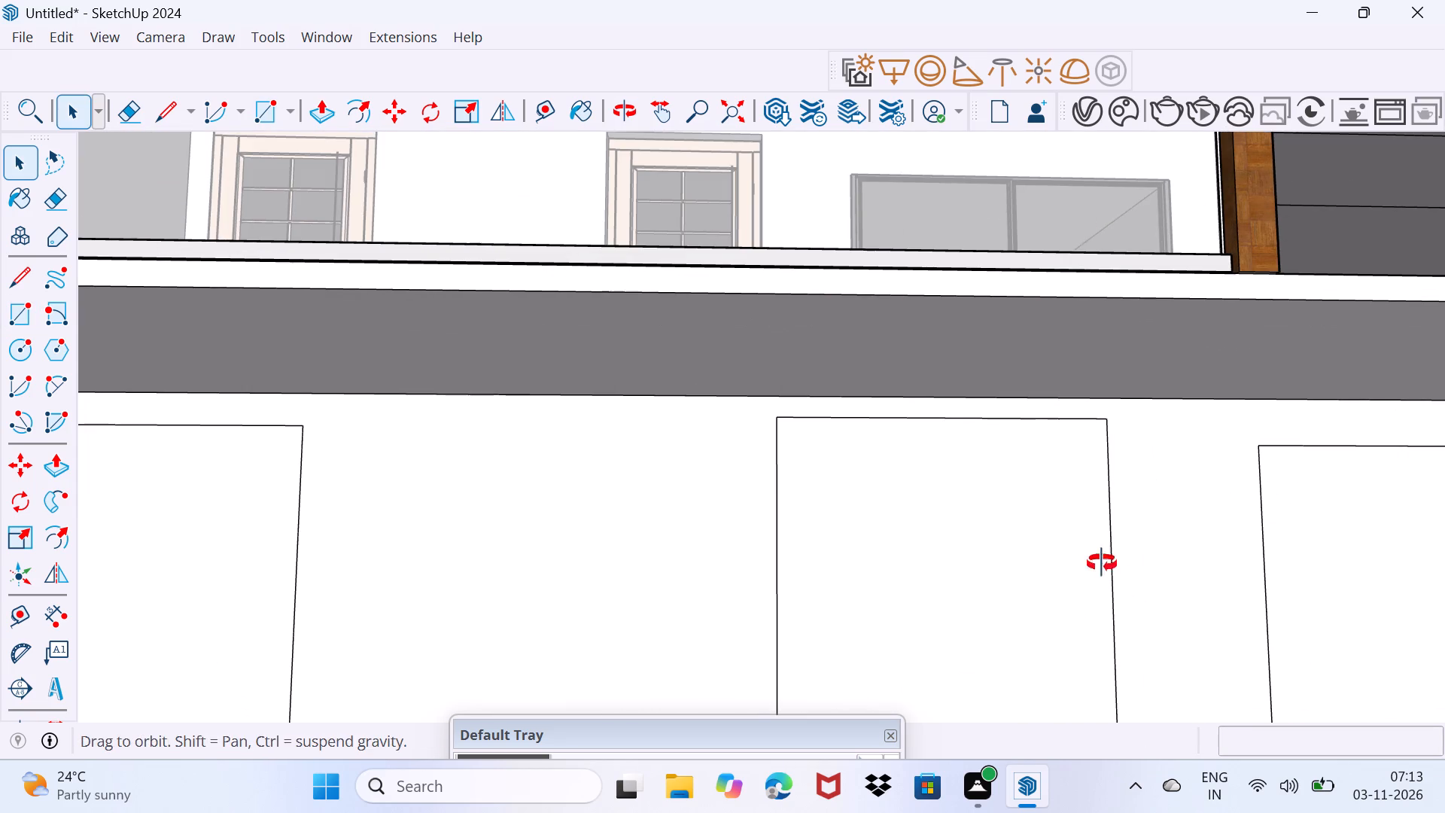
{"action": "middle_click_drag", "start_coordinate": [1102, 563], "coordinate": [1240, 509]}
{"action": "scroll", "coordinate": [1135, 534], "scroll_direction": "down", "scroll_amount": 8}
{"action": "scroll", "coordinate": [628, 563], "scroll_direction": "up", "scroll_amount": 3}
{"action": "middle_click_drag", "start_coordinate": [643, 543], "coordinate": [642, 573]}
{"action": "left_click", "coordinate": [640, 571]}
{"action": "key", "text": "p"}
{"action": "left_click", "coordinate": [634, 570]}
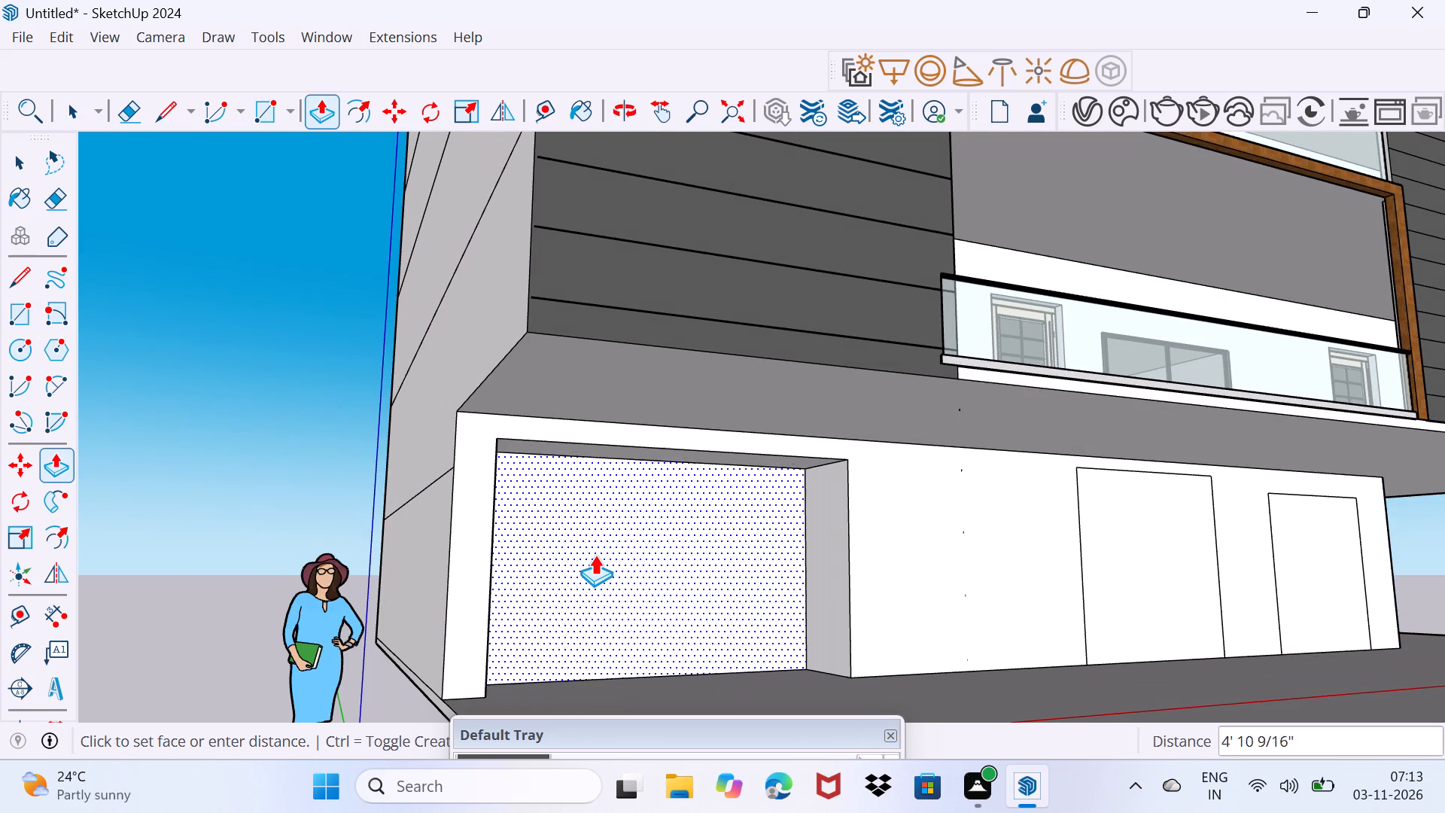
{"action": "left_click", "coordinate": [593, 554]}
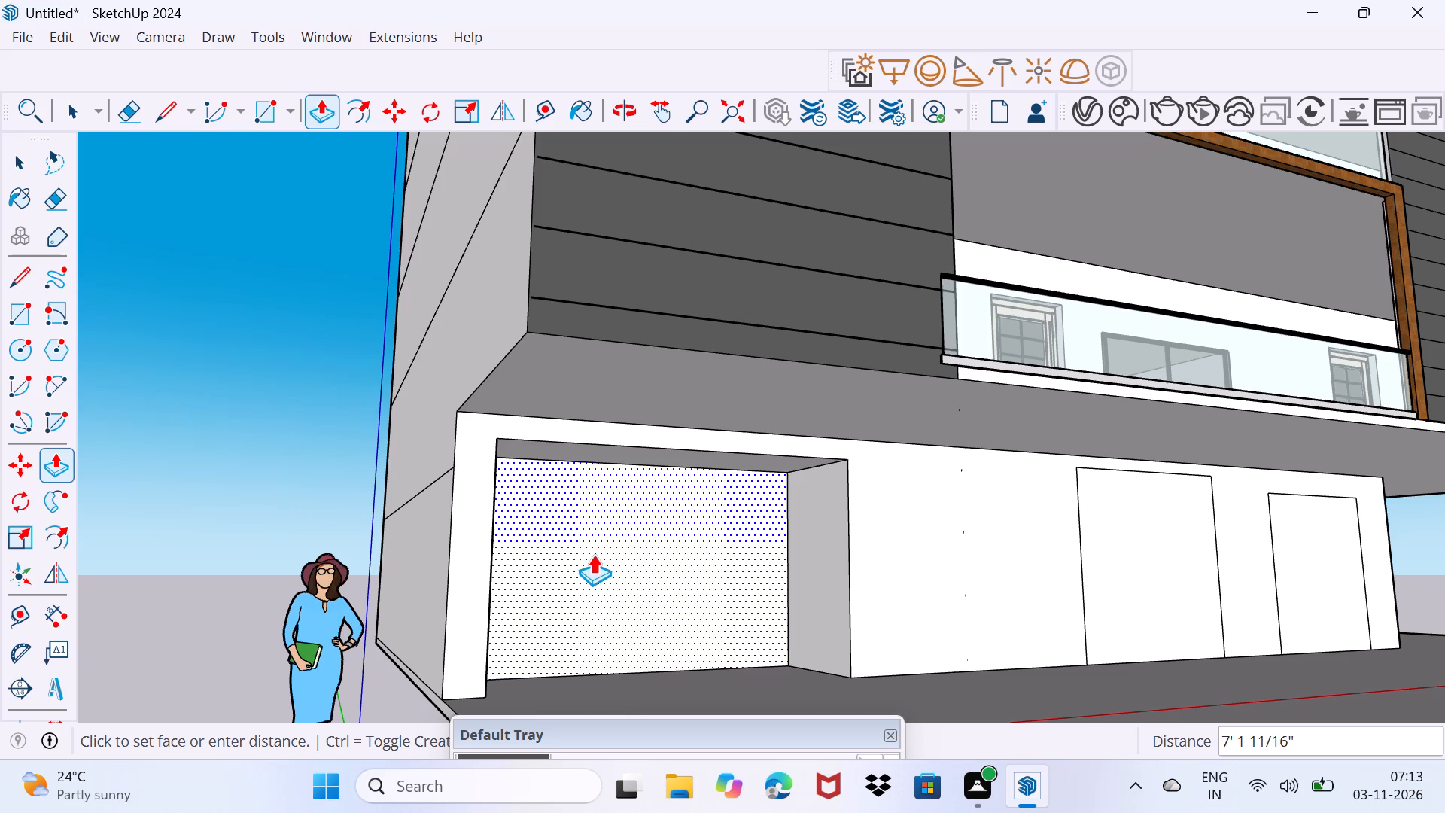
{"action": "key", "text": "Escape"}
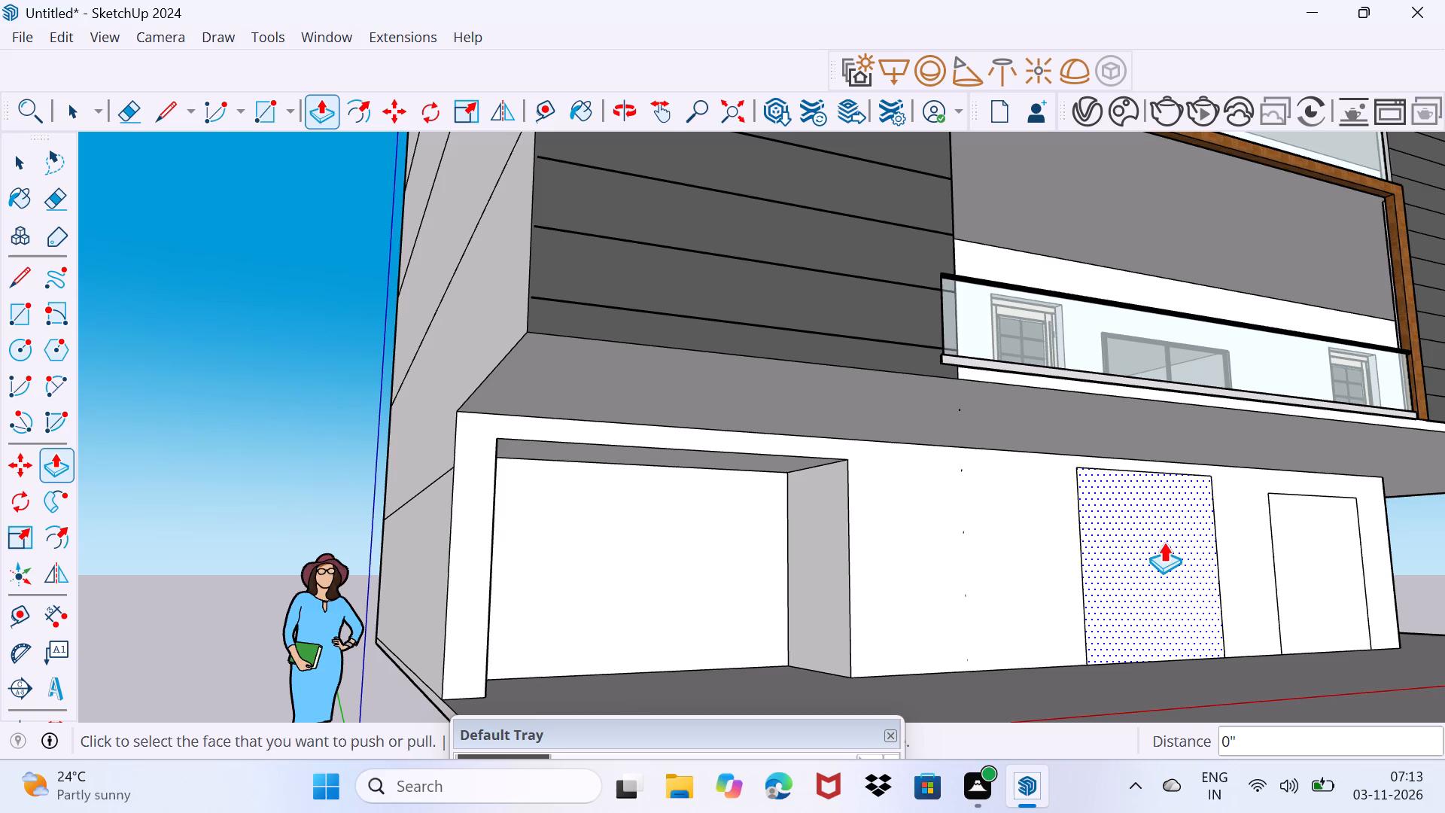
Recess the two smaller rectangles on the front base wall, pushing the middle one in about 3' 2".
{"action": "left_click", "coordinate": [1164, 542]}
{"action": "left_click", "coordinate": [1125, 544]}
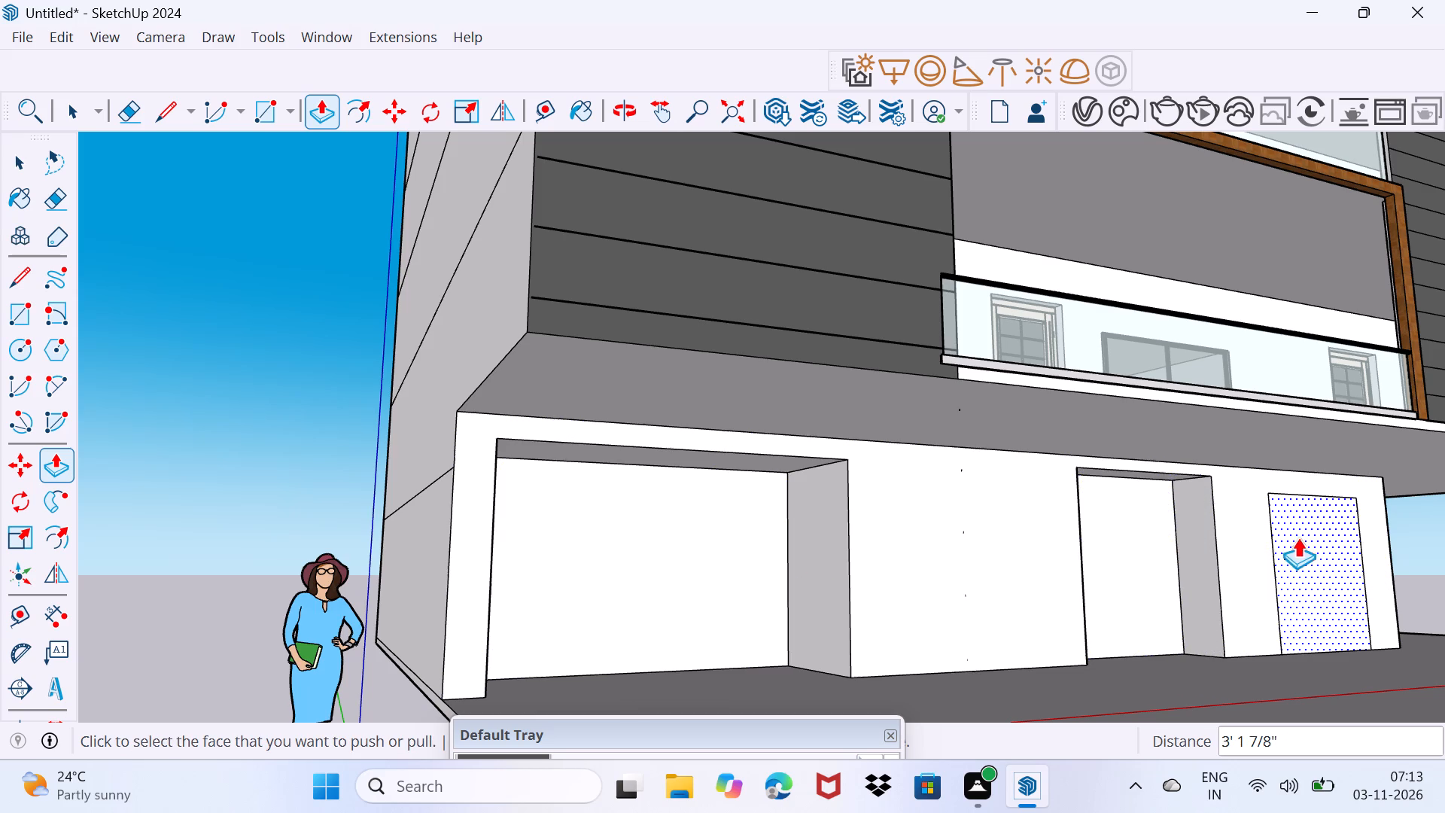
{"action": "left_click", "coordinate": [1306, 537]}
{"action": "left_click", "coordinate": [1261, 538]}
Widen the end opening by pushing its side jamb about 3' 6" toward the middle opening.
{"action": "middle_click_drag", "start_coordinate": [1305, 538], "coordinate": [1237, 554]}
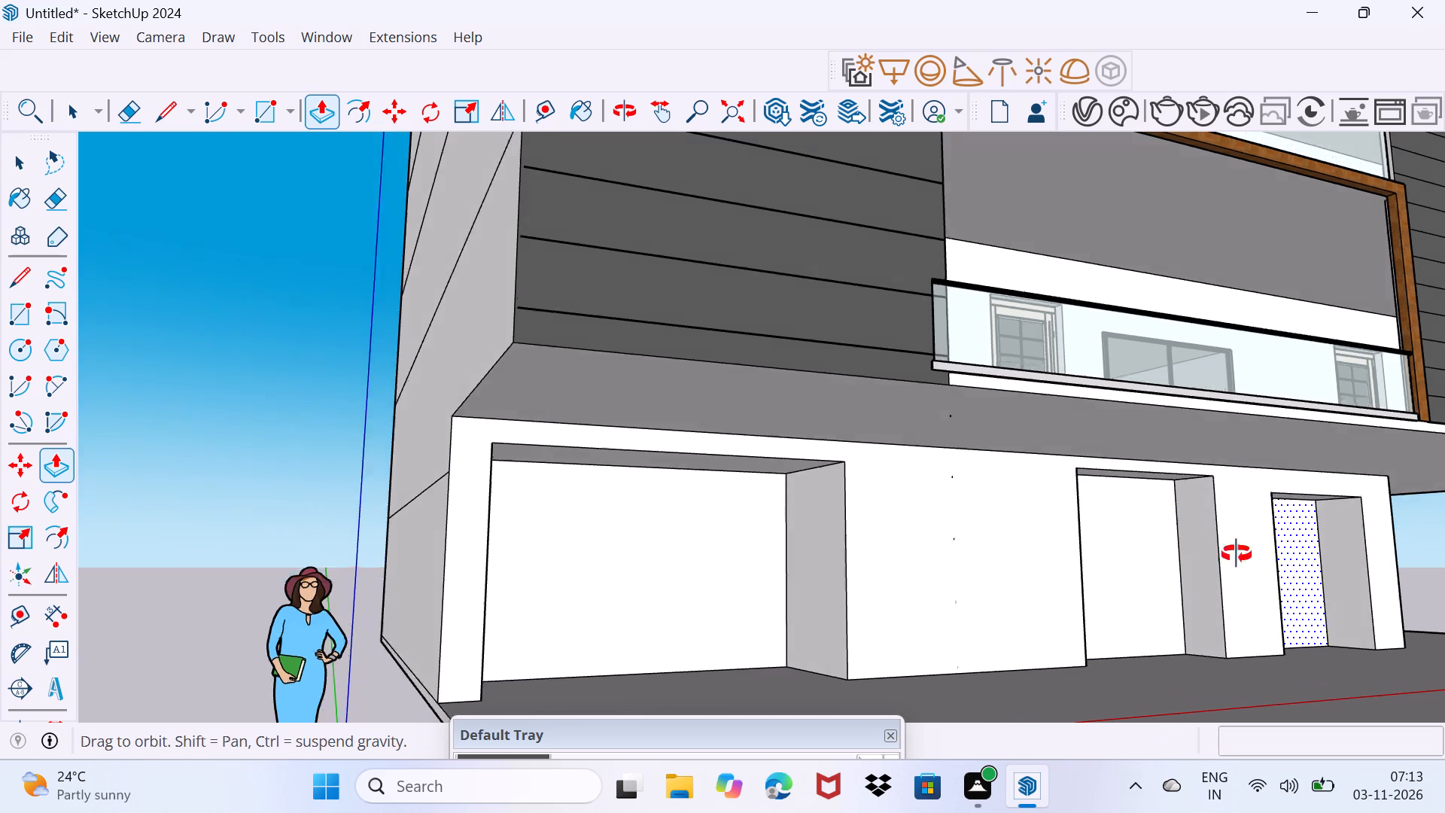
{"action": "middle_click_drag", "start_coordinate": [1237, 554], "coordinate": [817, 577]}
{"action": "middle_click_drag", "start_coordinate": [890, 593], "coordinate": [784, 522]}
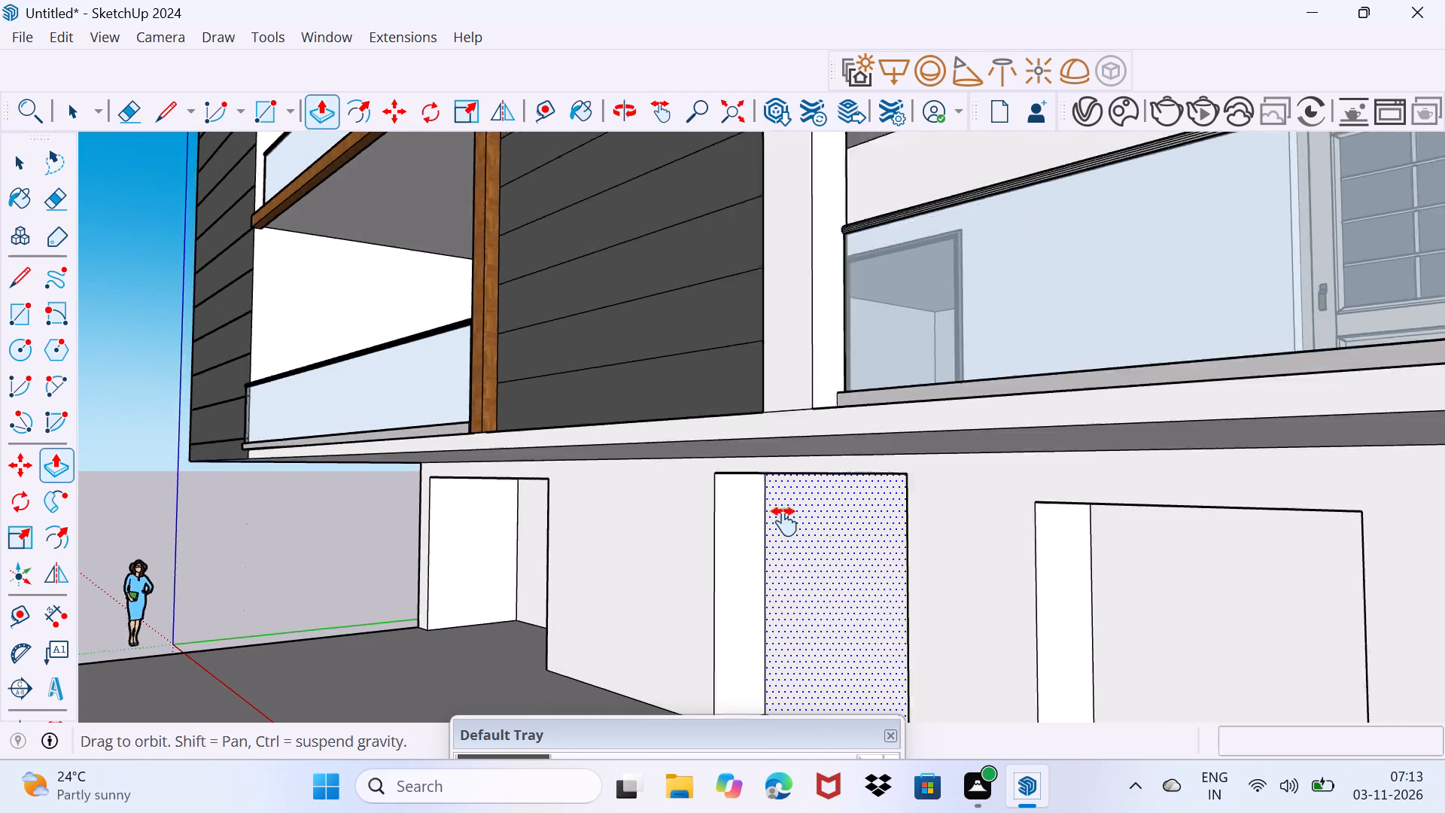
{"action": "middle_click_drag", "start_coordinate": [784, 522], "coordinate": [732, 495]}
{"action": "left_click", "coordinate": [872, 561]}
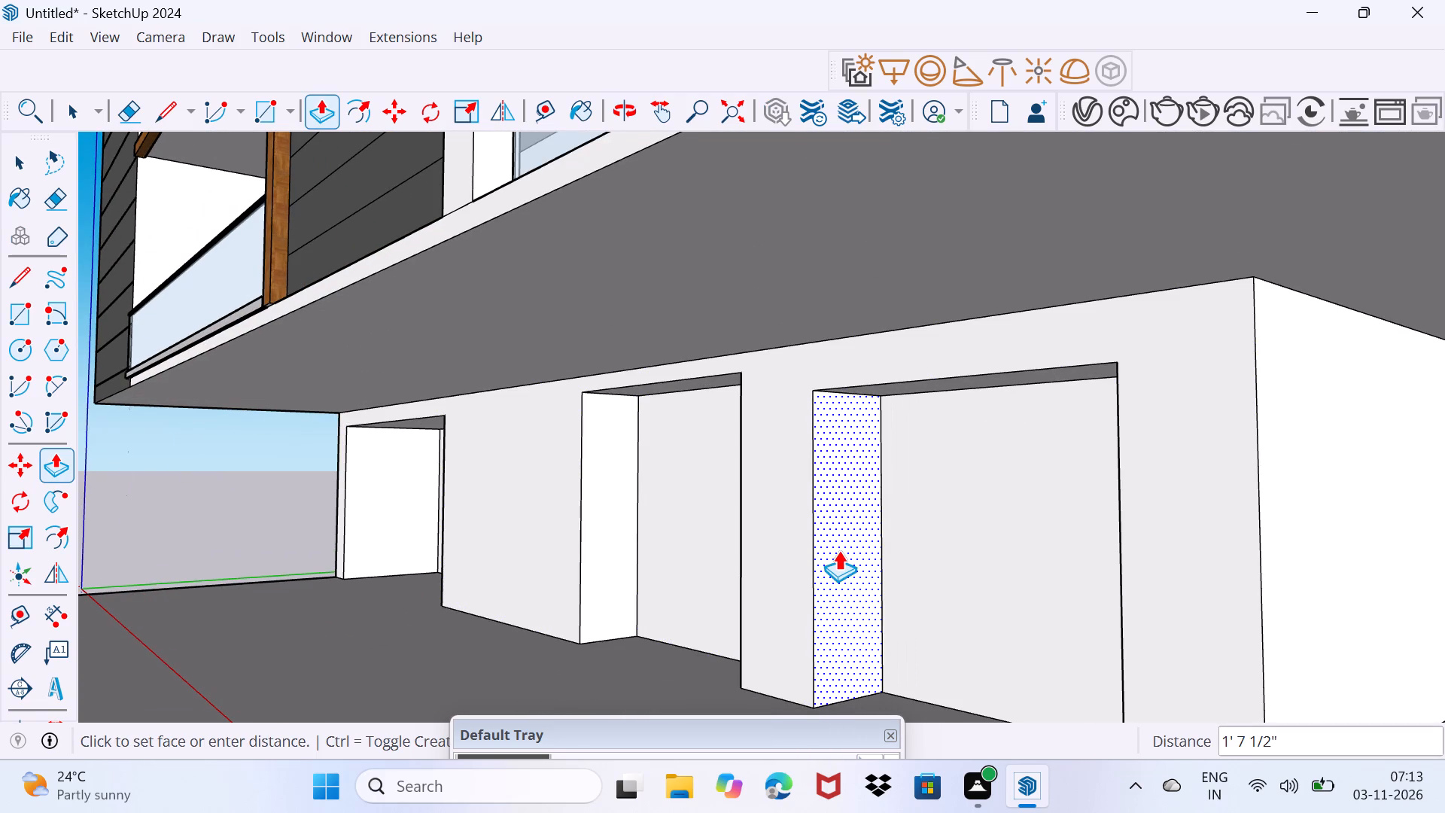
{"action": "left_click", "coordinate": [801, 548]}
Enlarge the end opening by raising its head level with the middle opening's and pushing its outer jamb outward about 1' 1".
{"action": "middle_click_drag", "start_coordinate": [848, 566], "coordinate": [941, 536]}
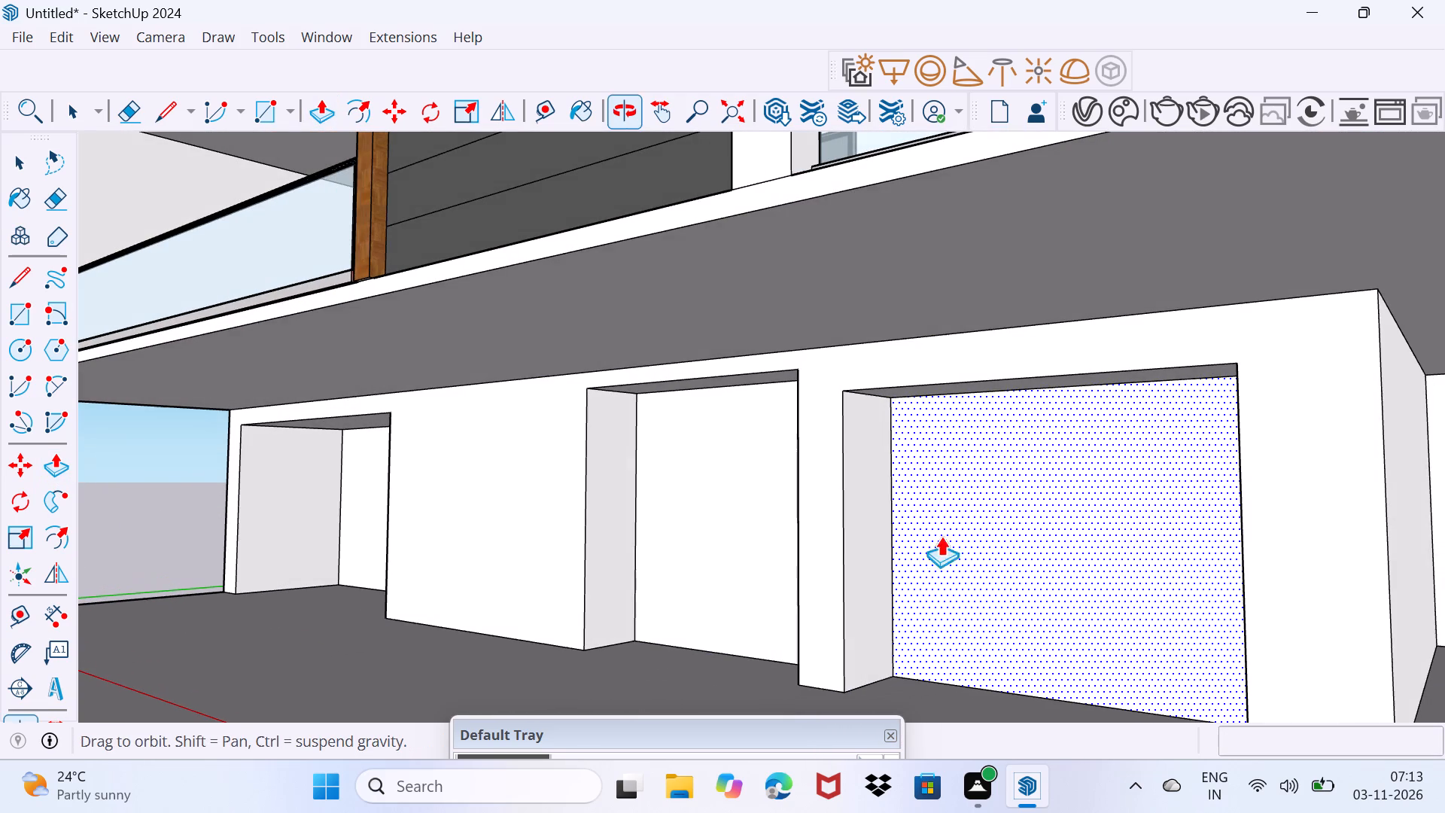
{"action": "middle_click_drag", "start_coordinate": [941, 536], "coordinate": [925, 560]}
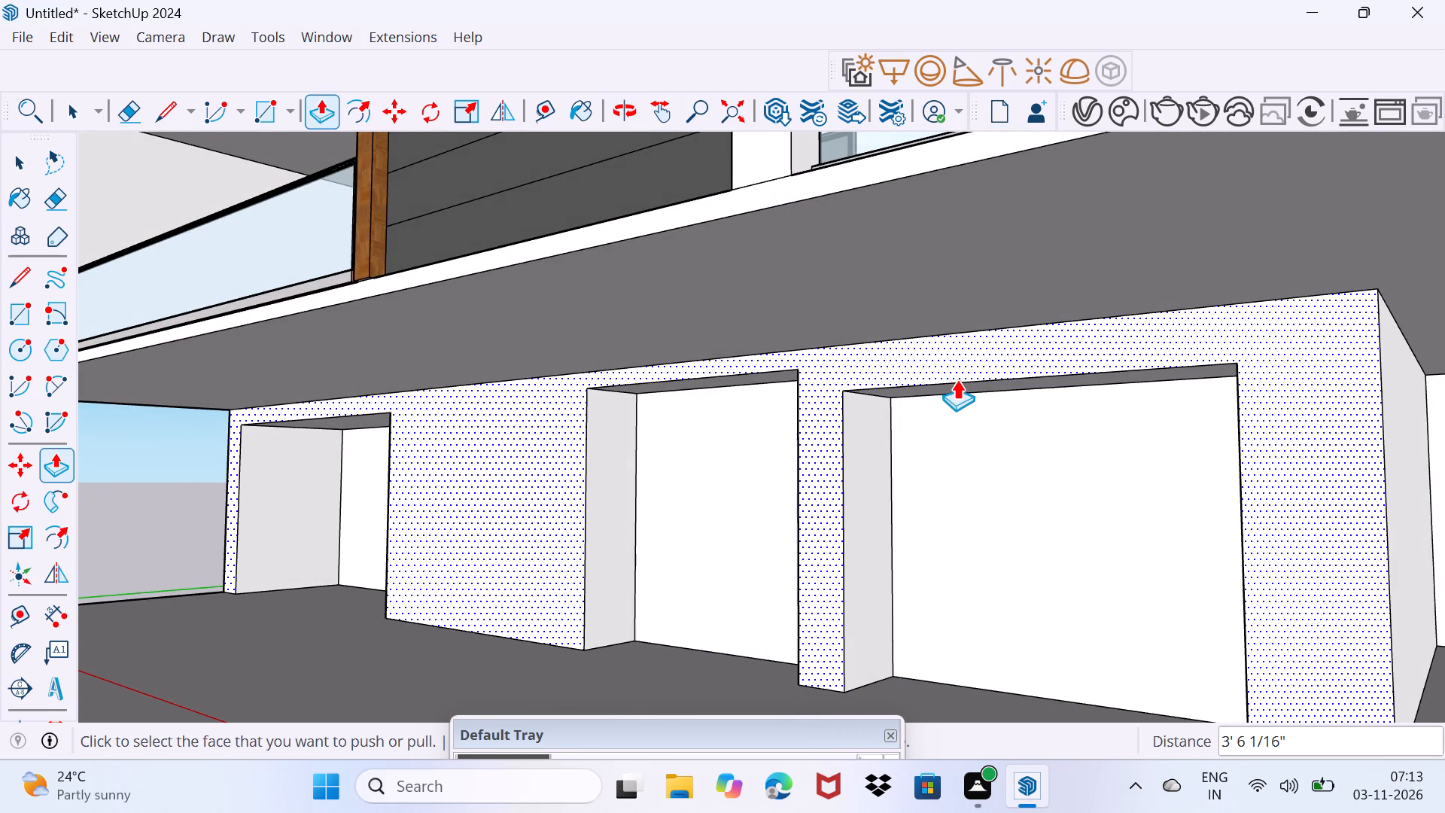
{"action": "left_click", "coordinate": [950, 391]}
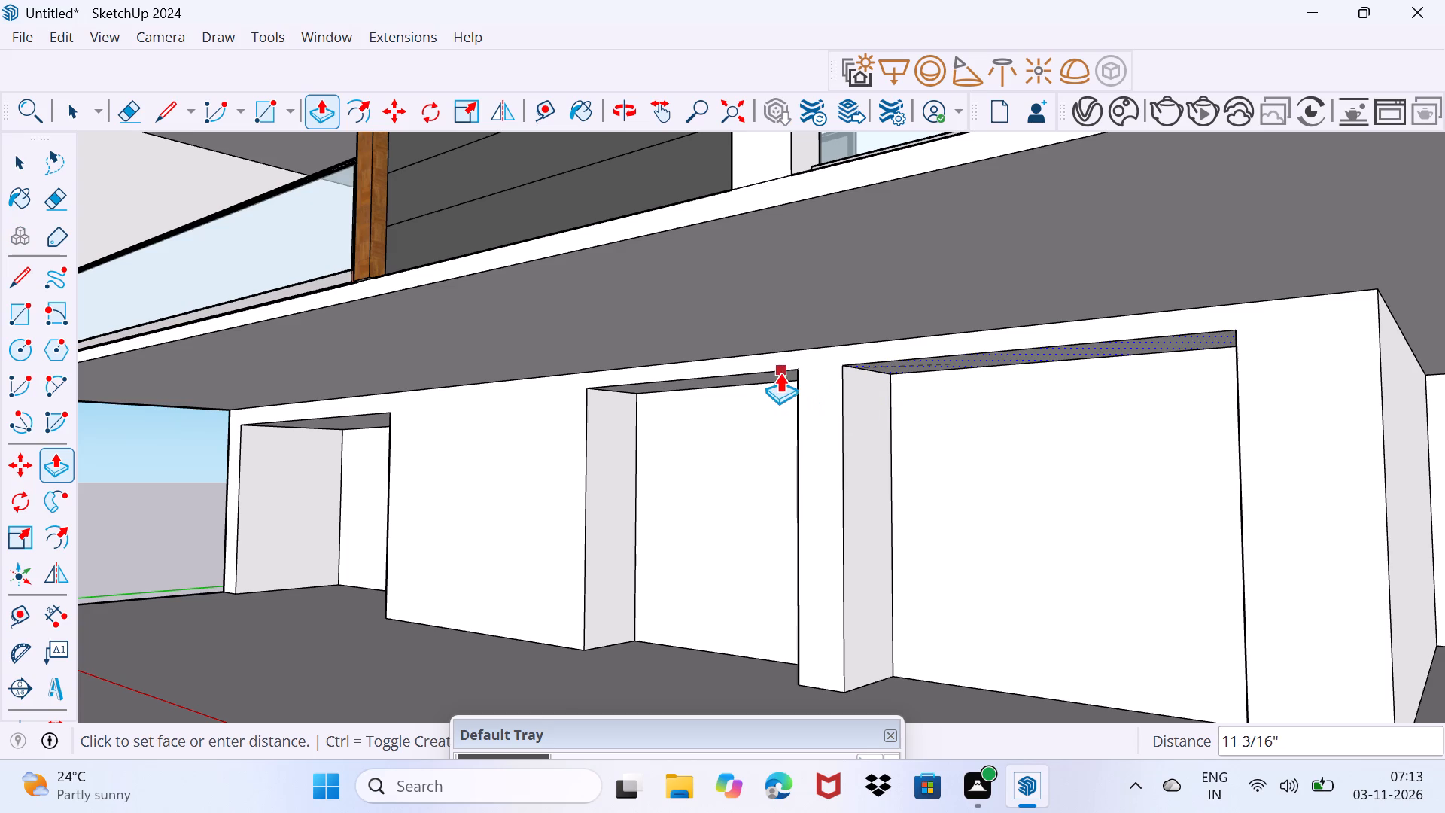
{"action": "left_click", "coordinate": [773, 374]}
{"action": "middle_click_drag", "start_coordinate": [1069, 495], "coordinate": [1231, 480]}
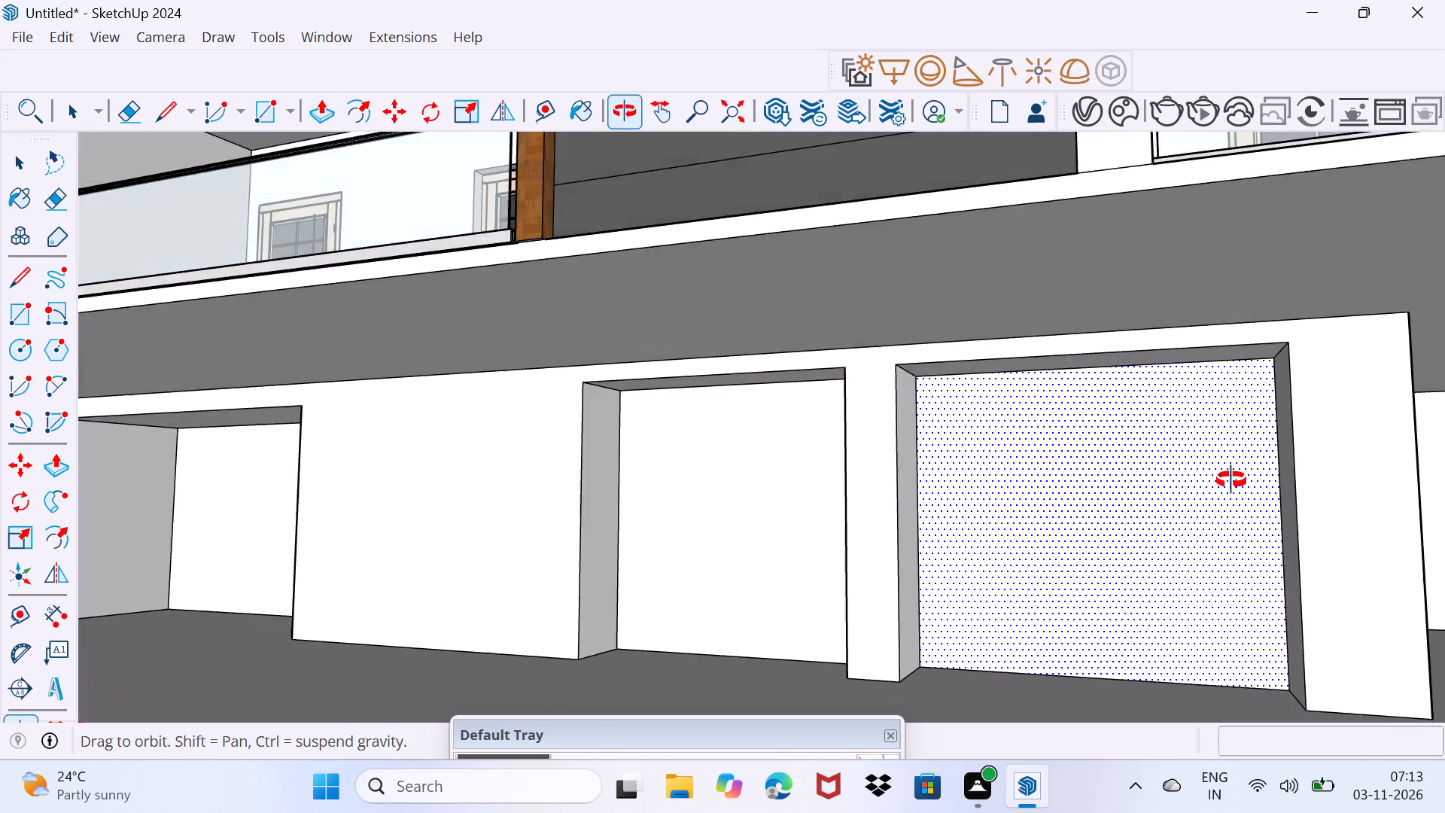
{"action": "middle_click_drag", "start_coordinate": [1231, 480], "coordinate": [1392, 485]}
{"action": "left_click", "coordinate": [1223, 570]}
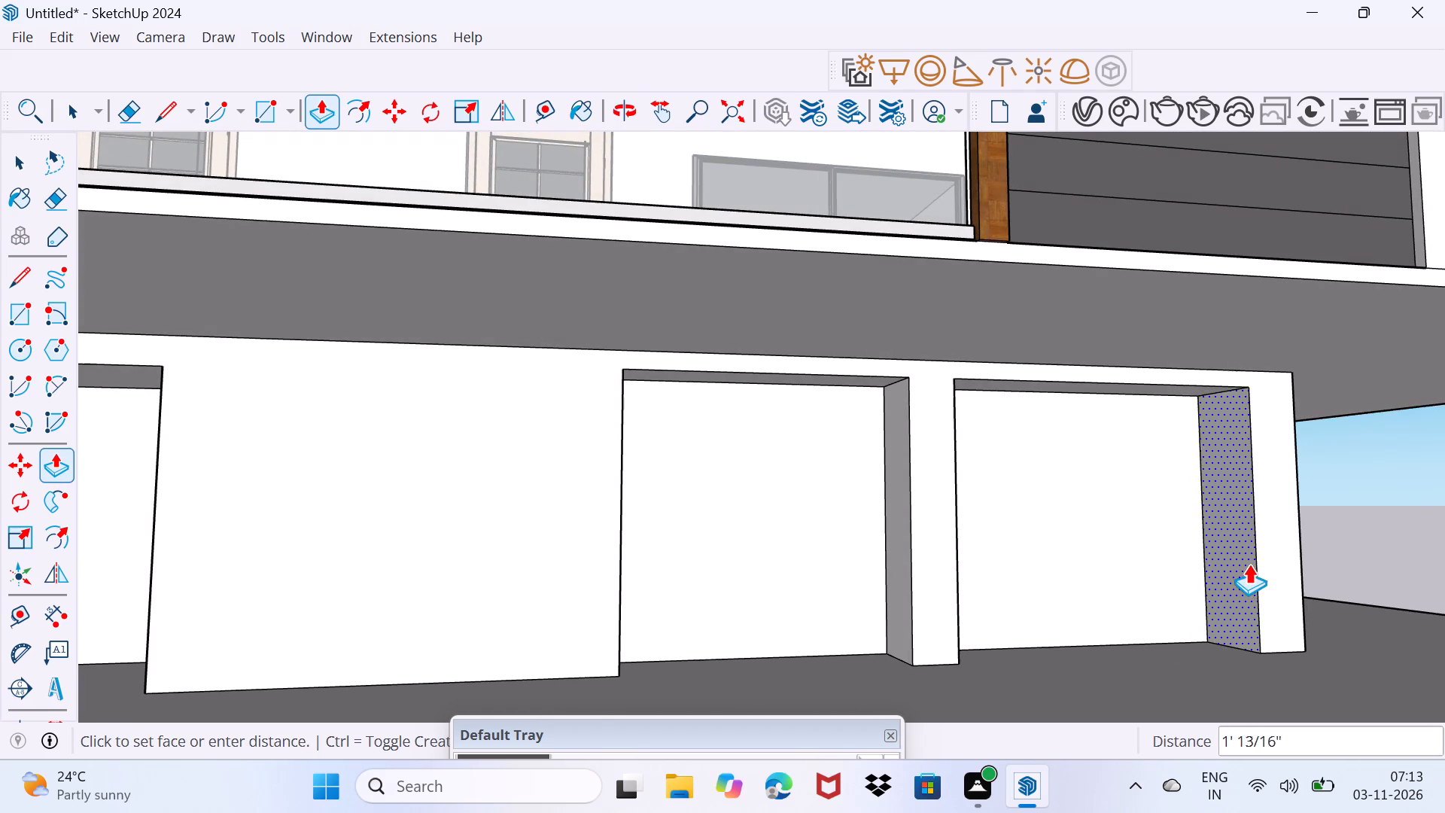
{"action": "left_click", "coordinate": [1255, 562]}
{"action": "key", "text": "space"}
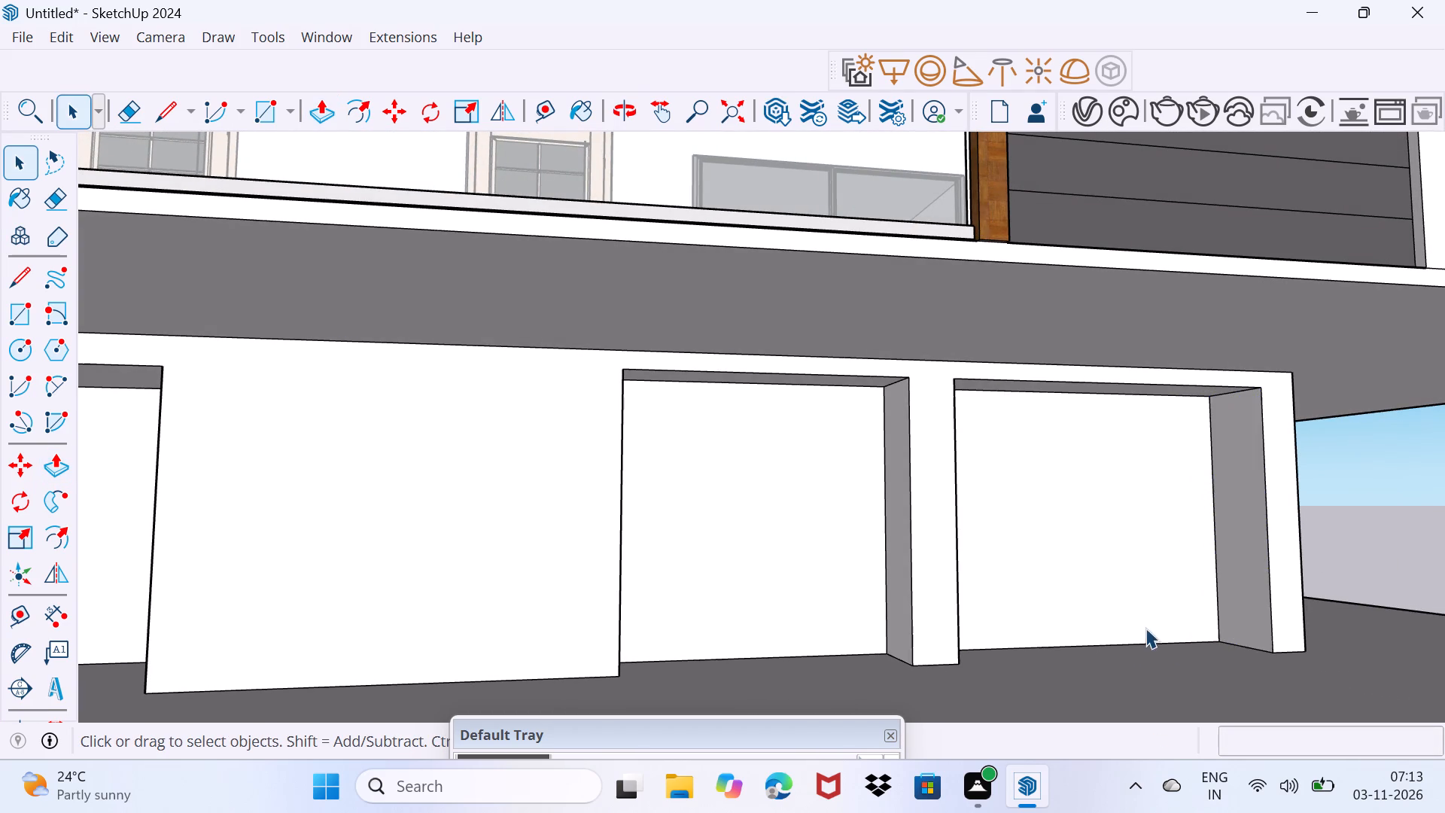
Draw a rectangle about 9' 3" by 11' 5" on the front base wall between the wide and middle openings, reaching down to the floor.
{"action": "left_click_drag", "start_coordinate": [1145, 628], "coordinate": [1154, 591]}
{"action": "scroll", "coordinate": [1148, 578], "scroll_direction": "down", "scroll_amount": 6}
{"action": "middle_click_drag", "start_coordinate": [975, 668], "coordinate": [921, 578]}
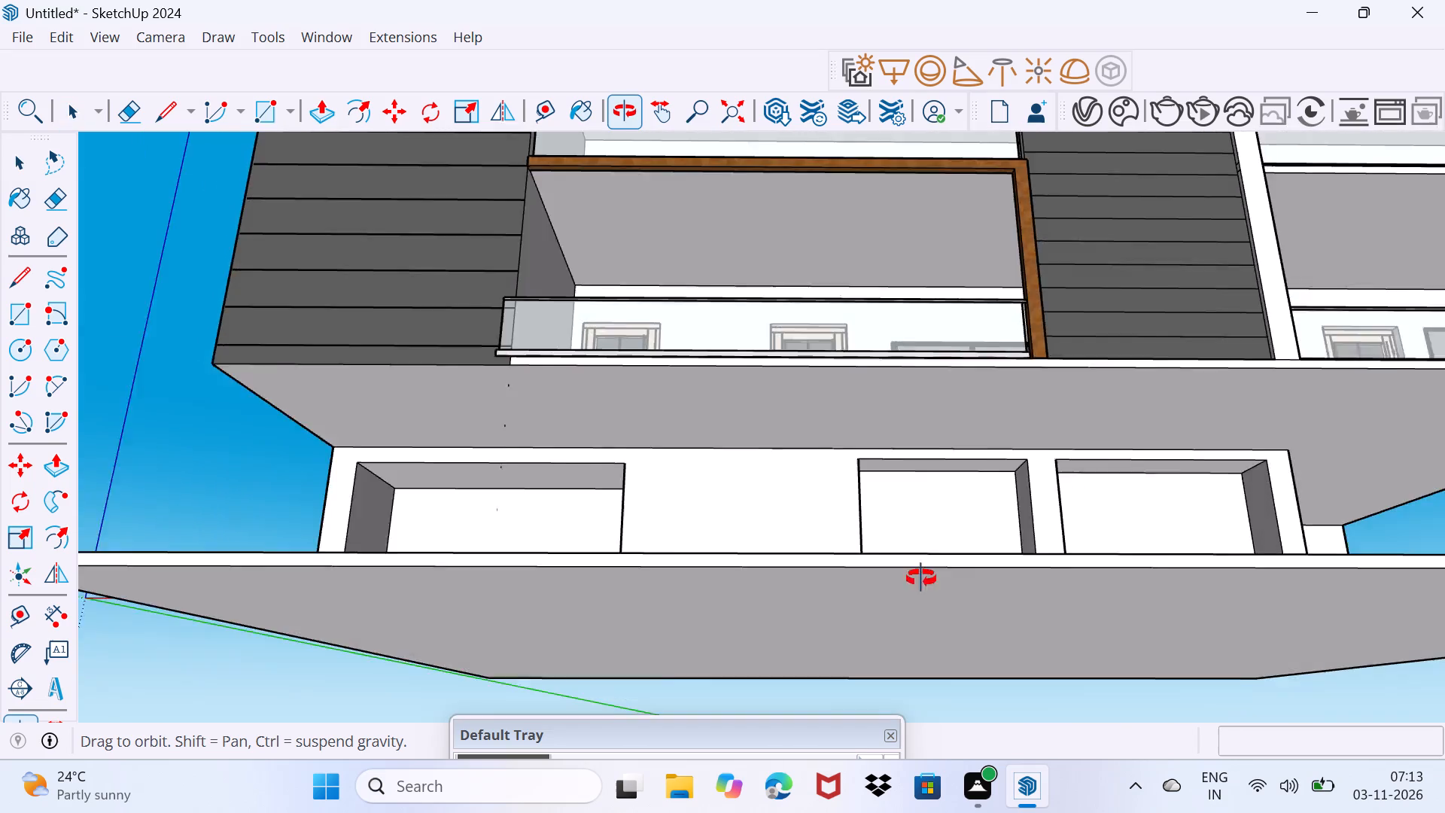
{"action": "middle_click_drag", "start_coordinate": [921, 578], "coordinate": [993, 632]}
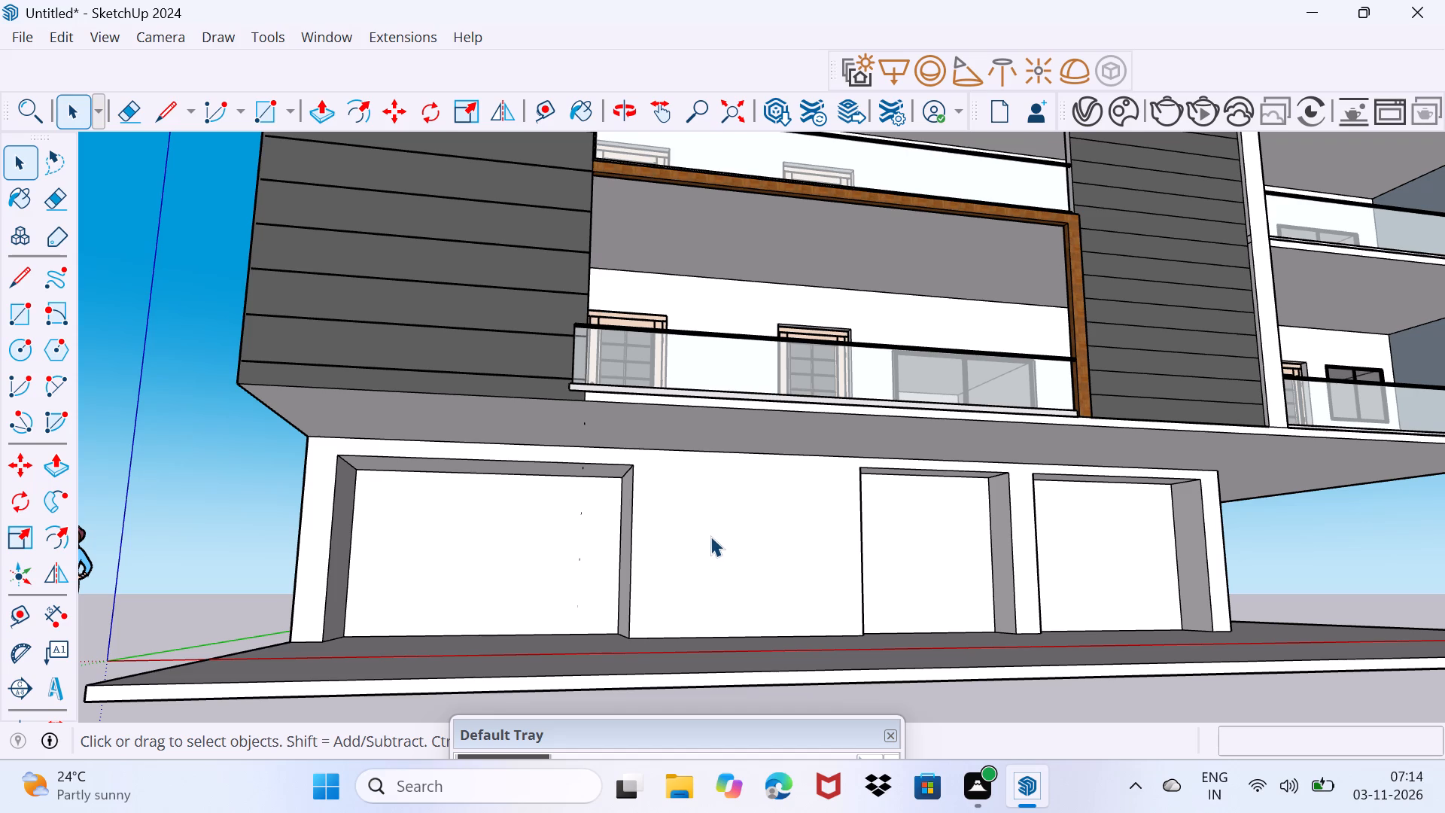
{"action": "key", "text": "r"}
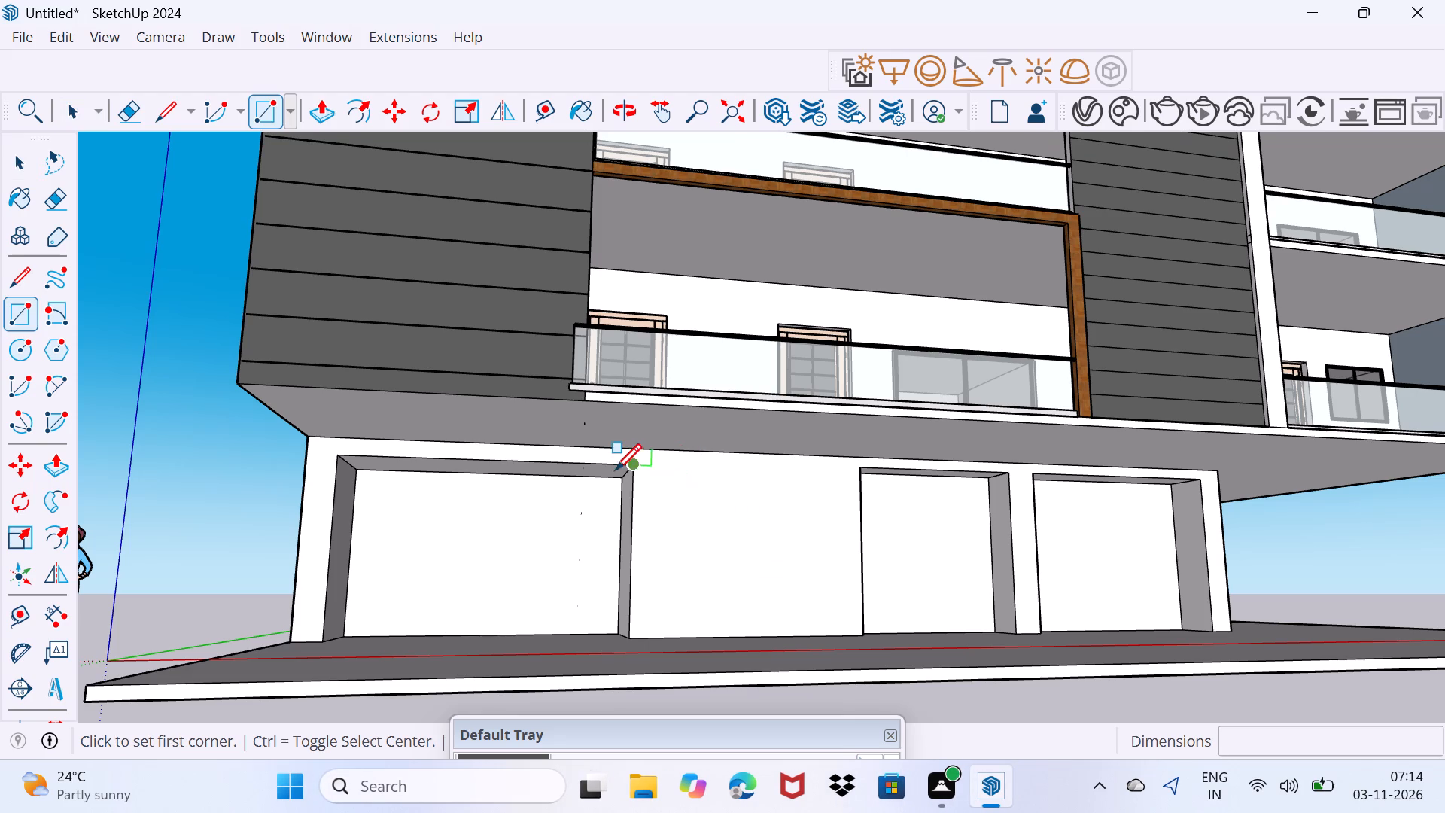
{"action": "left_click", "coordinate": [709, 468]}
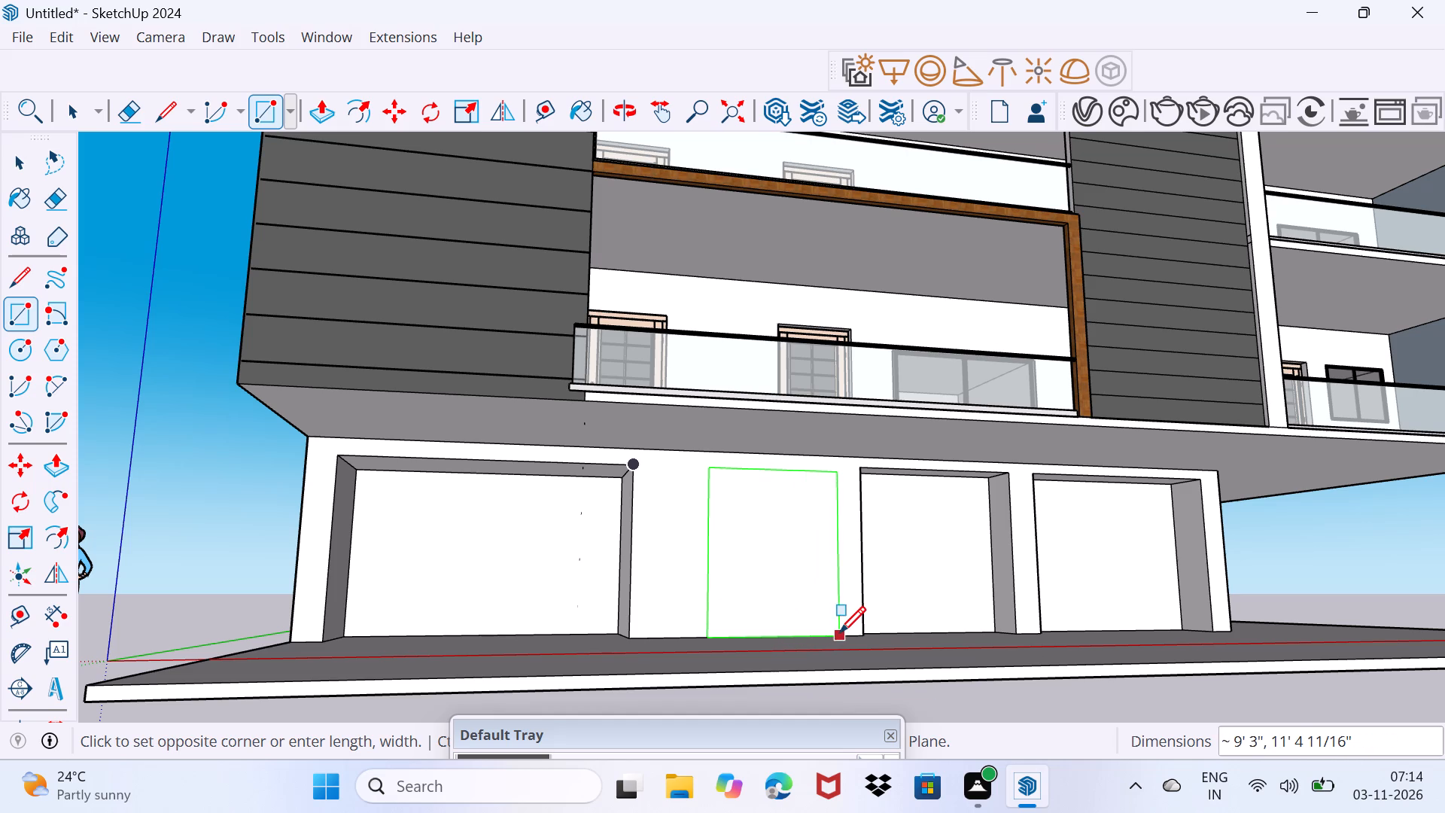
{"action": "left_click", "coordinate": [839, 632]}
Widen the new rectangle by moving its vertical edge about 2' 5" toward the wide opening.
{"action": "key", "text": "space"}
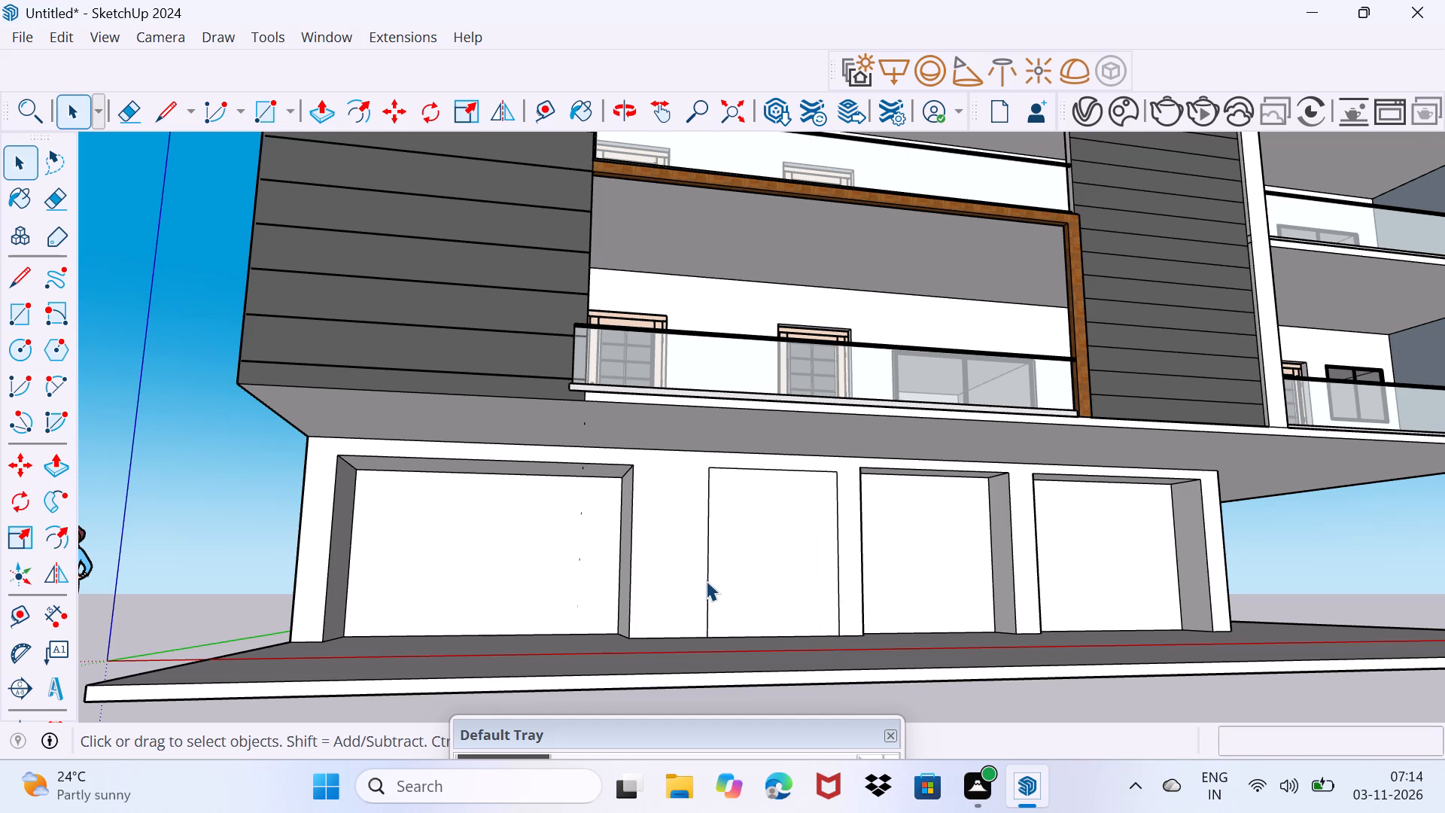
{"action": "left_click", "coordinate": [706, 580]}
{"action": "key", "text": "m"}
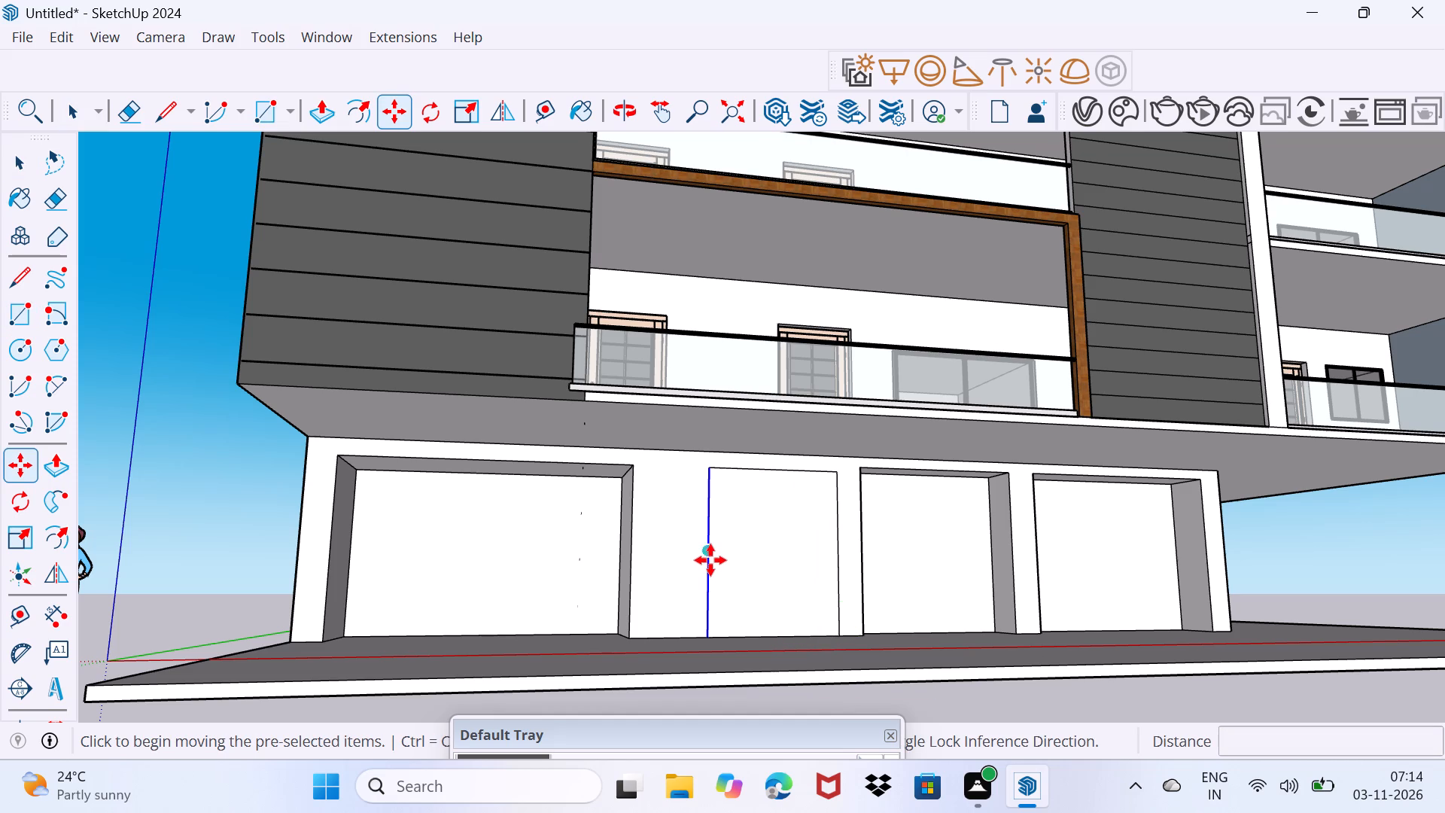
{"action": "left_click", "coordinate": [711, 553]}
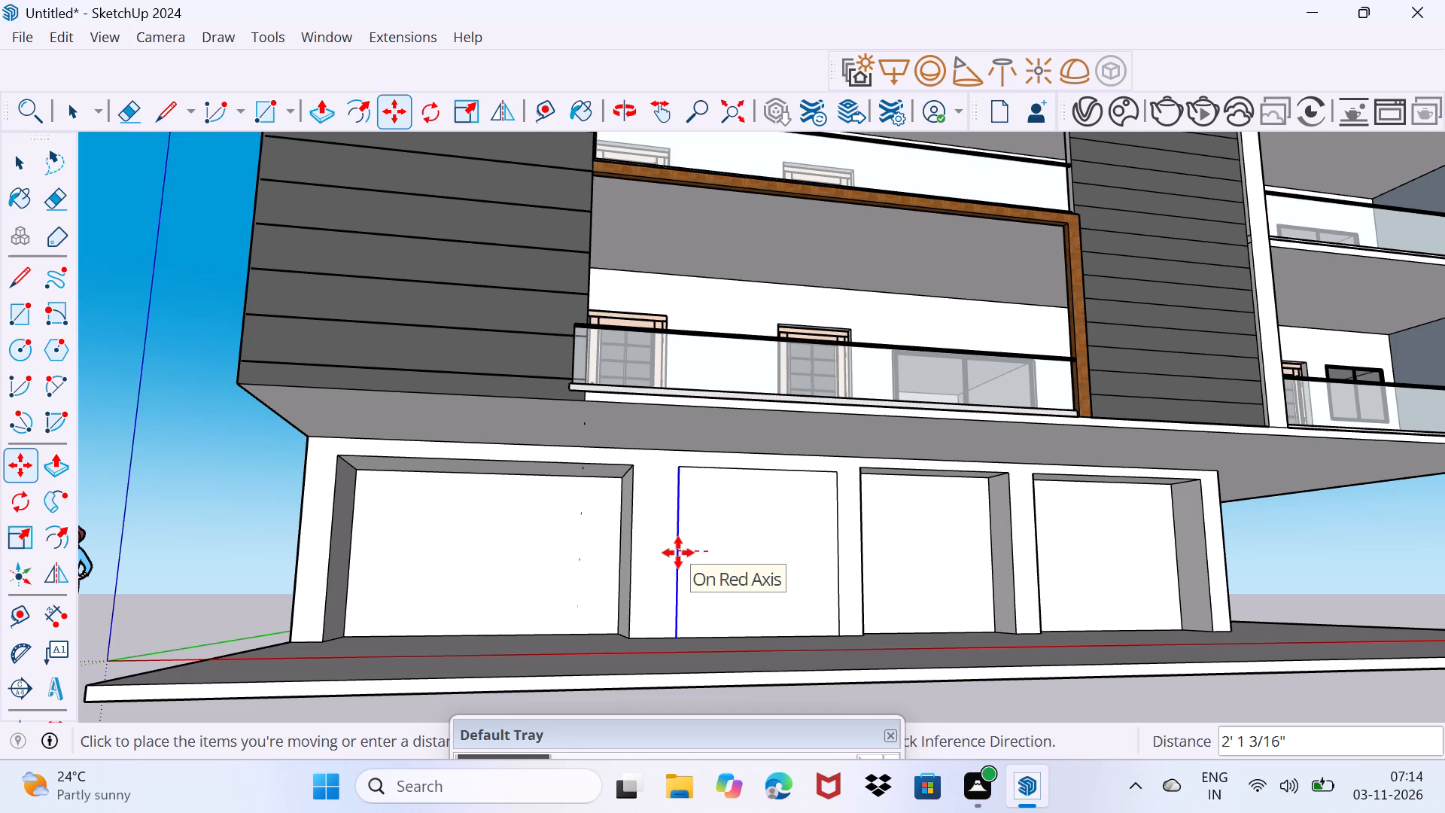
{"action": "left_click", "coordinate": [672, 553]}
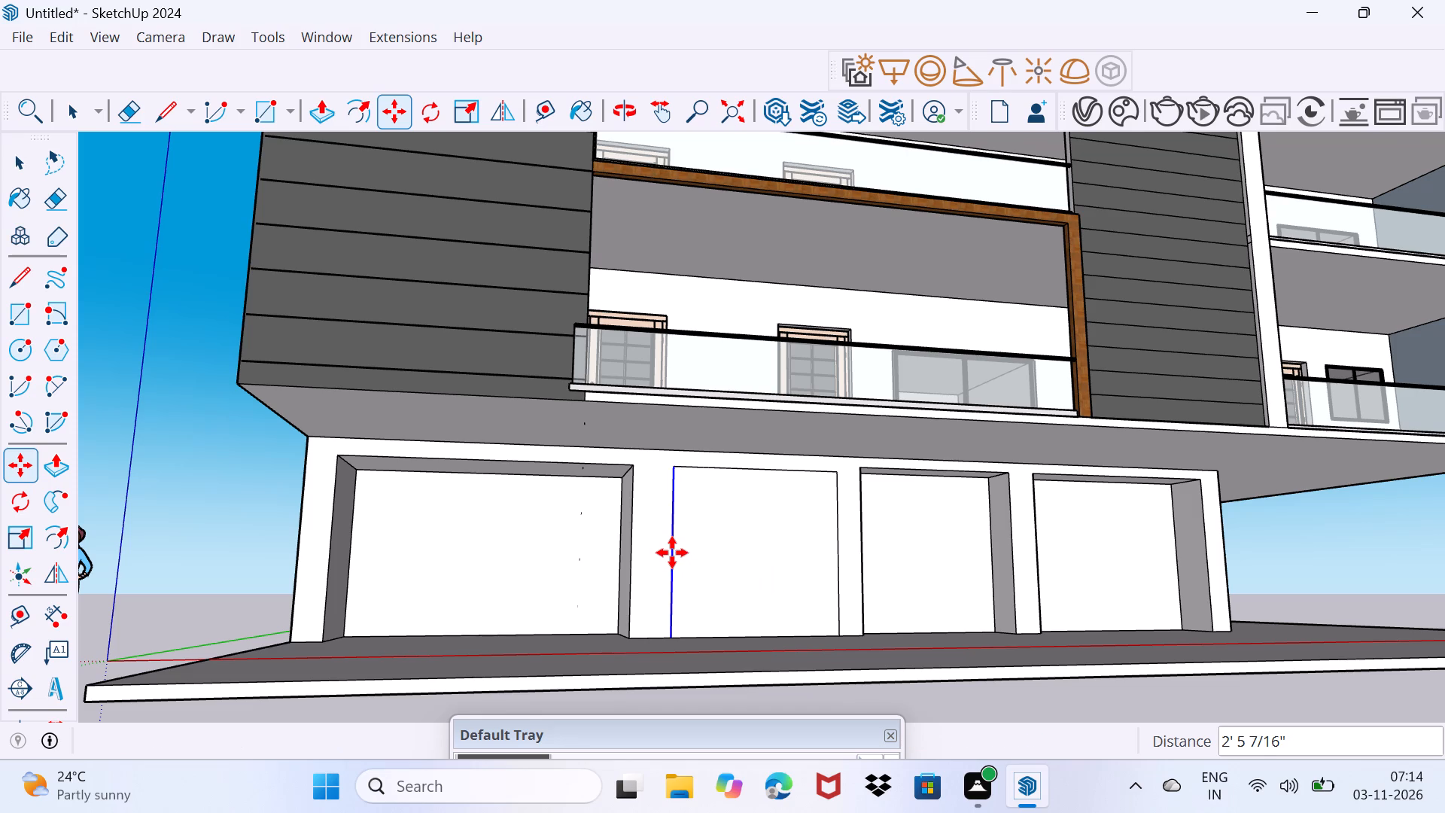
{"action": "key", "text": "space"}
{"action": "left_click", "coordinate": [720, 549]}
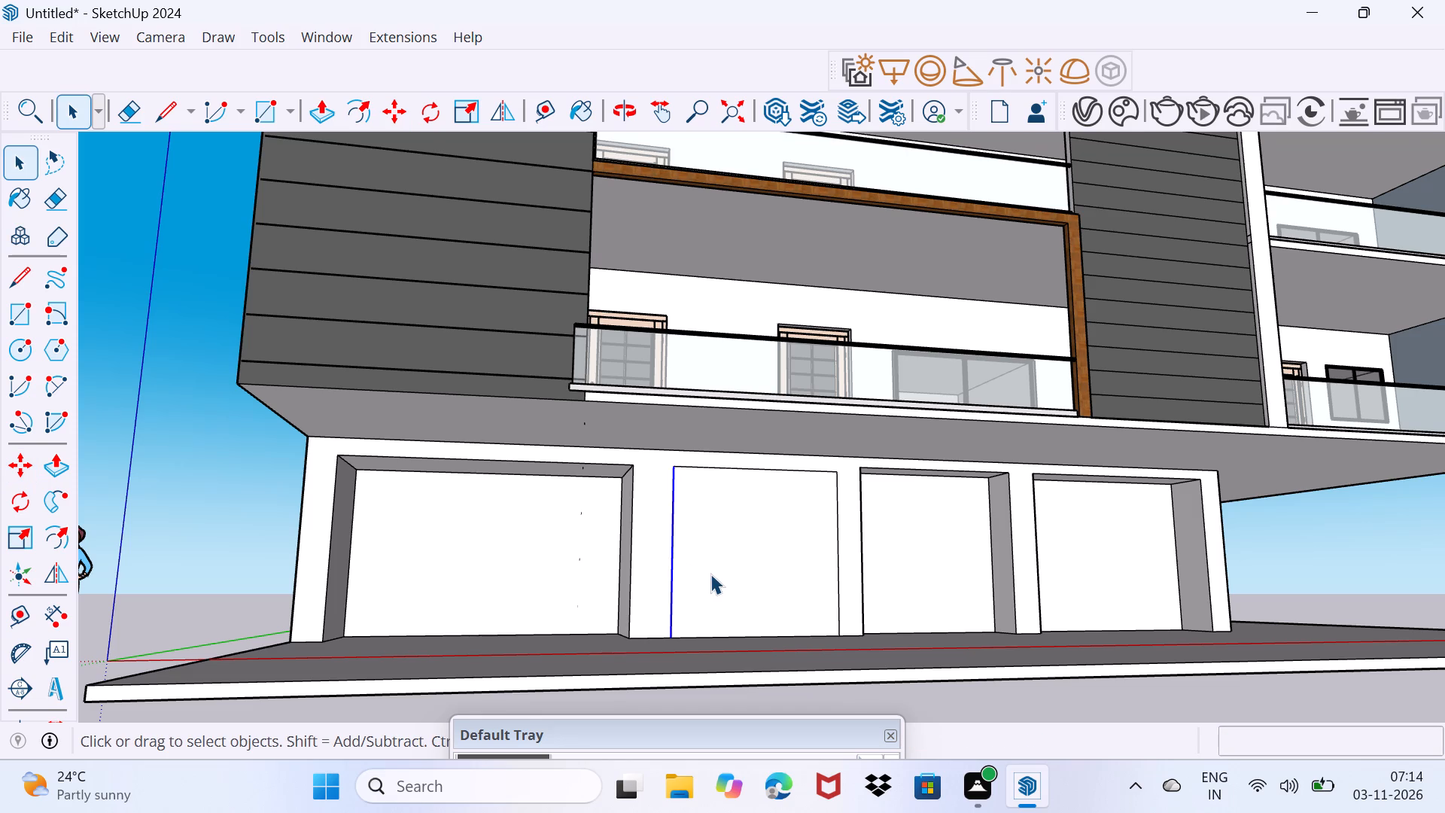
Push the new rectangle inward about 24' to form a deep passage.
{"action": "middle_click_drag", "start_coordinate": [730, 547], "coordinate": [664, 563]}
{"action": "left_click_drag", "start_coordinate": [747, 588], "coordinate": [768, 547]}
{"action": "left_click_drag", "start_coordinate": [741, 573], "coordinate": [750, 553]}
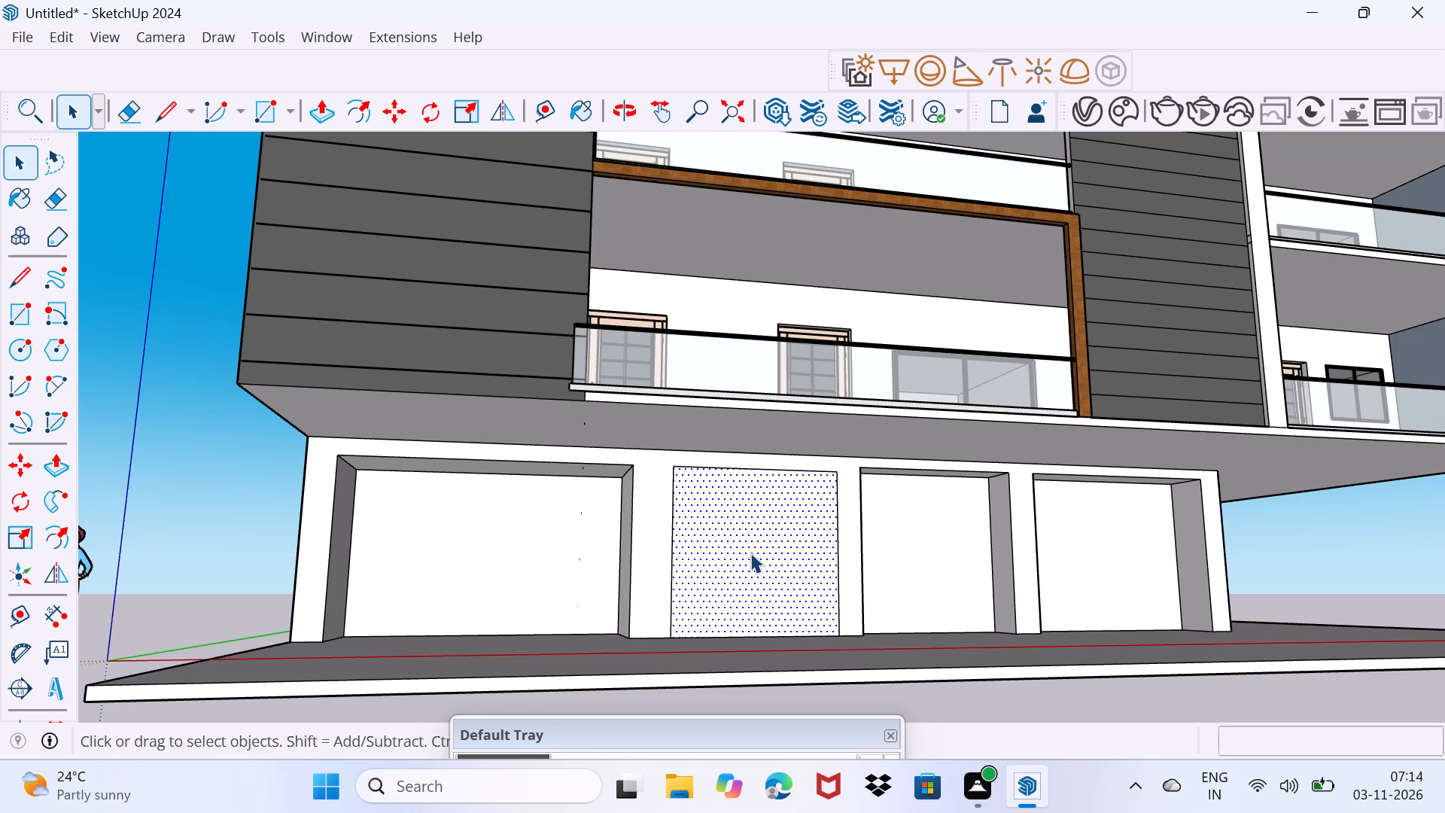
{"action": "left_click_drag", "start_coordinate": [750, 553], "coordinate": [744, 561]}
{"action": "left_click", "coordinate": [750, 553]}
{"action": "key", "text": "p"}
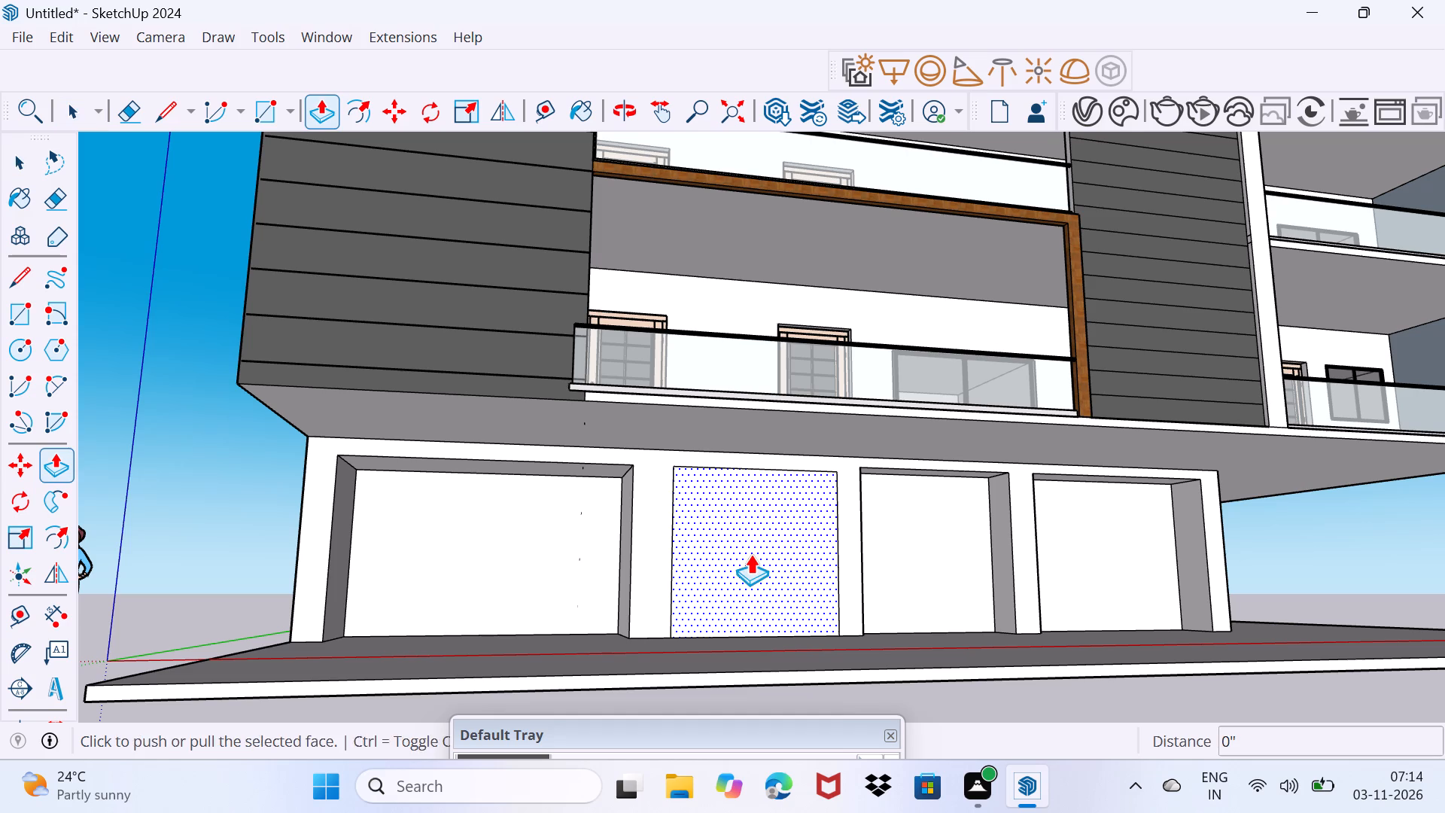
{"action": "left_click", "coordinate": [750, 554]}
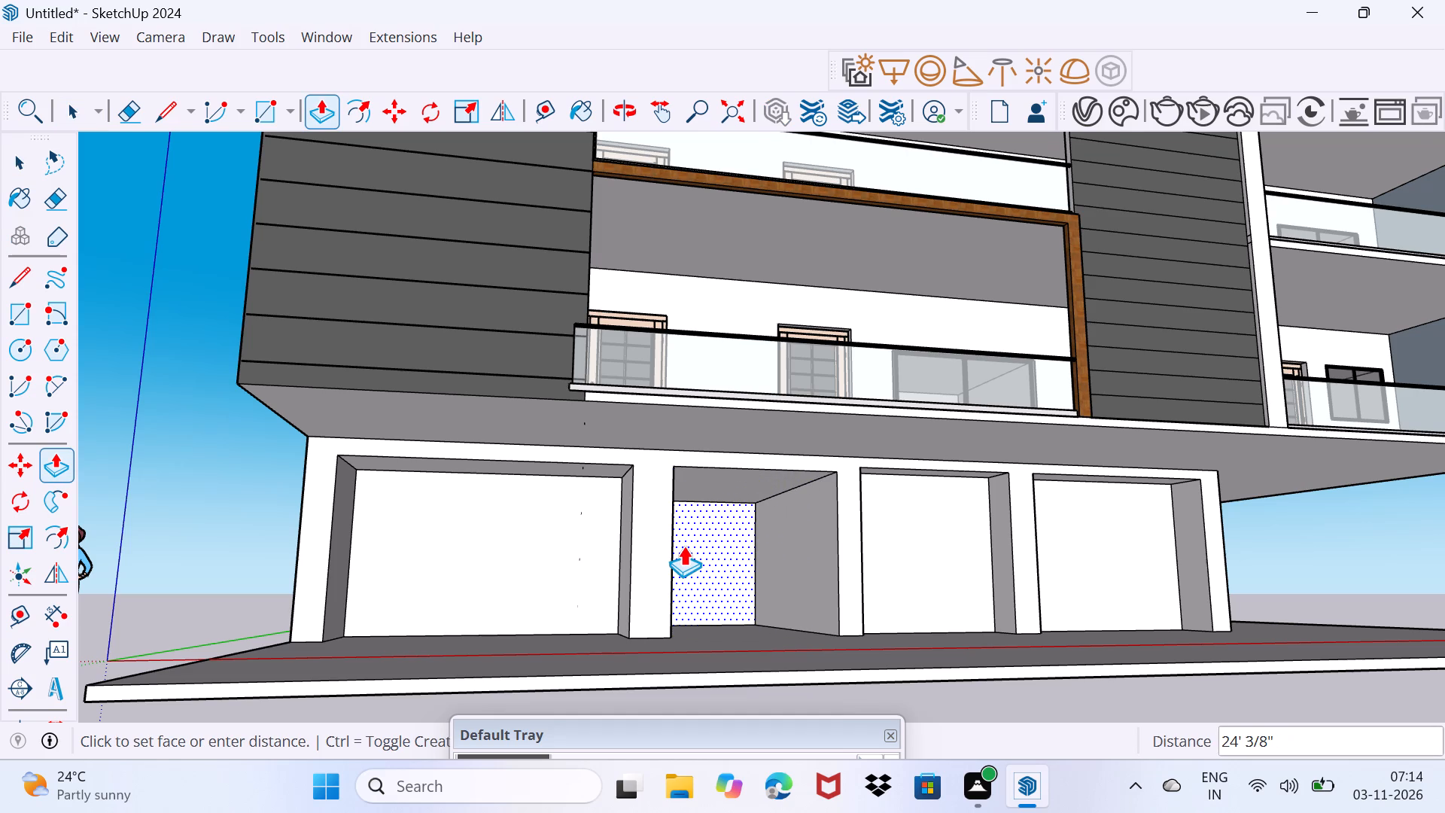
{"action": "left_click", "coordinate": [683, 546]}
Widen the passage by pushing its side walls outward, about 9" toward the middle opening and 11" toward the wide one.
{"action": "scroll", "coordinate": [755, 556], "scroll_direction": "up", "scroll_amount": 2}
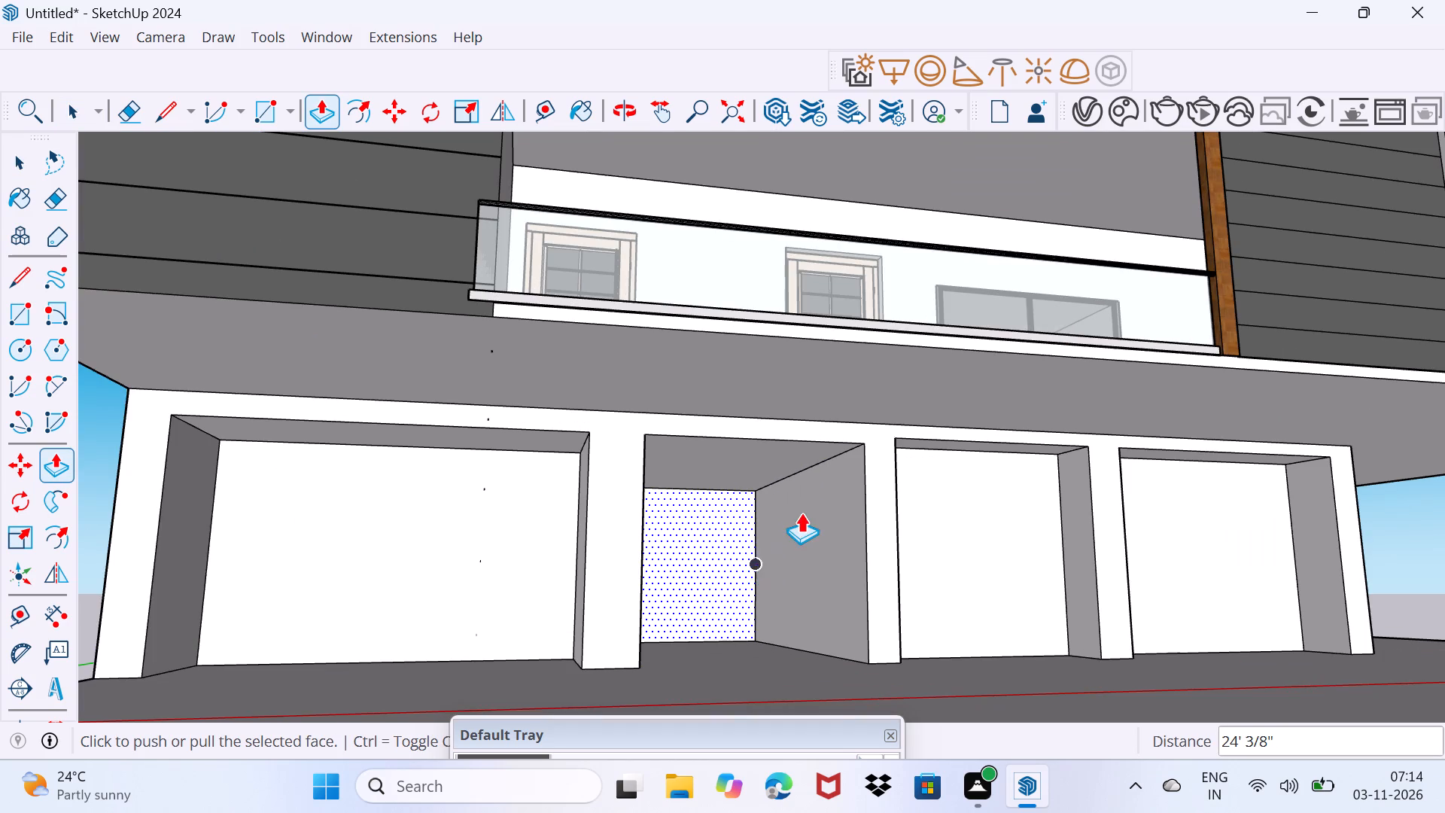
{"action": "key", "text": "Escape"}
{"action": "left_click", "coordinate": [817, 545]}
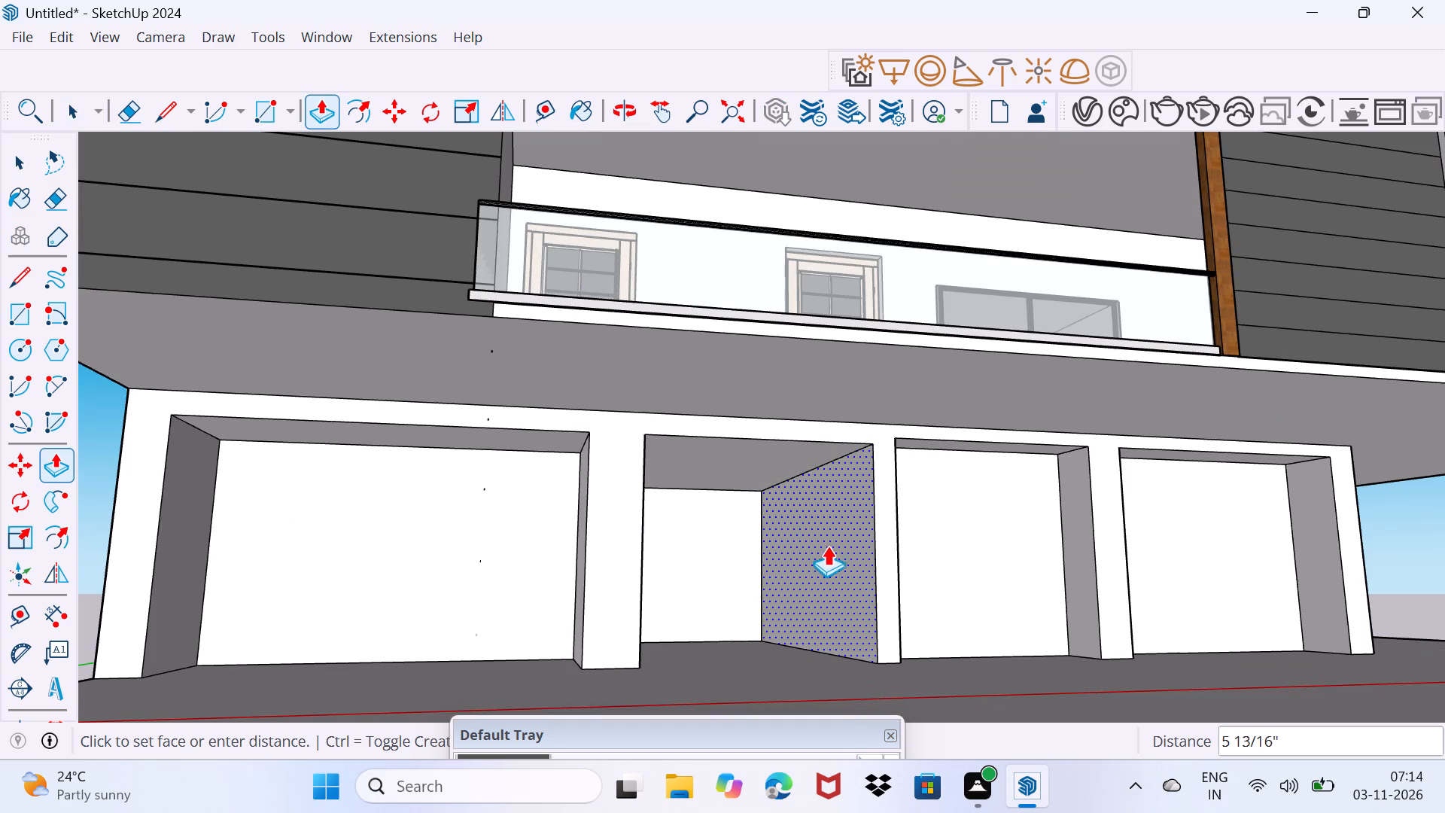
{"action": "left_click", "coordinate": [828, 546]}
{"action": "middle_click_drag", "start_coordinate": [764, 591], "coordinate": [611, 602]}
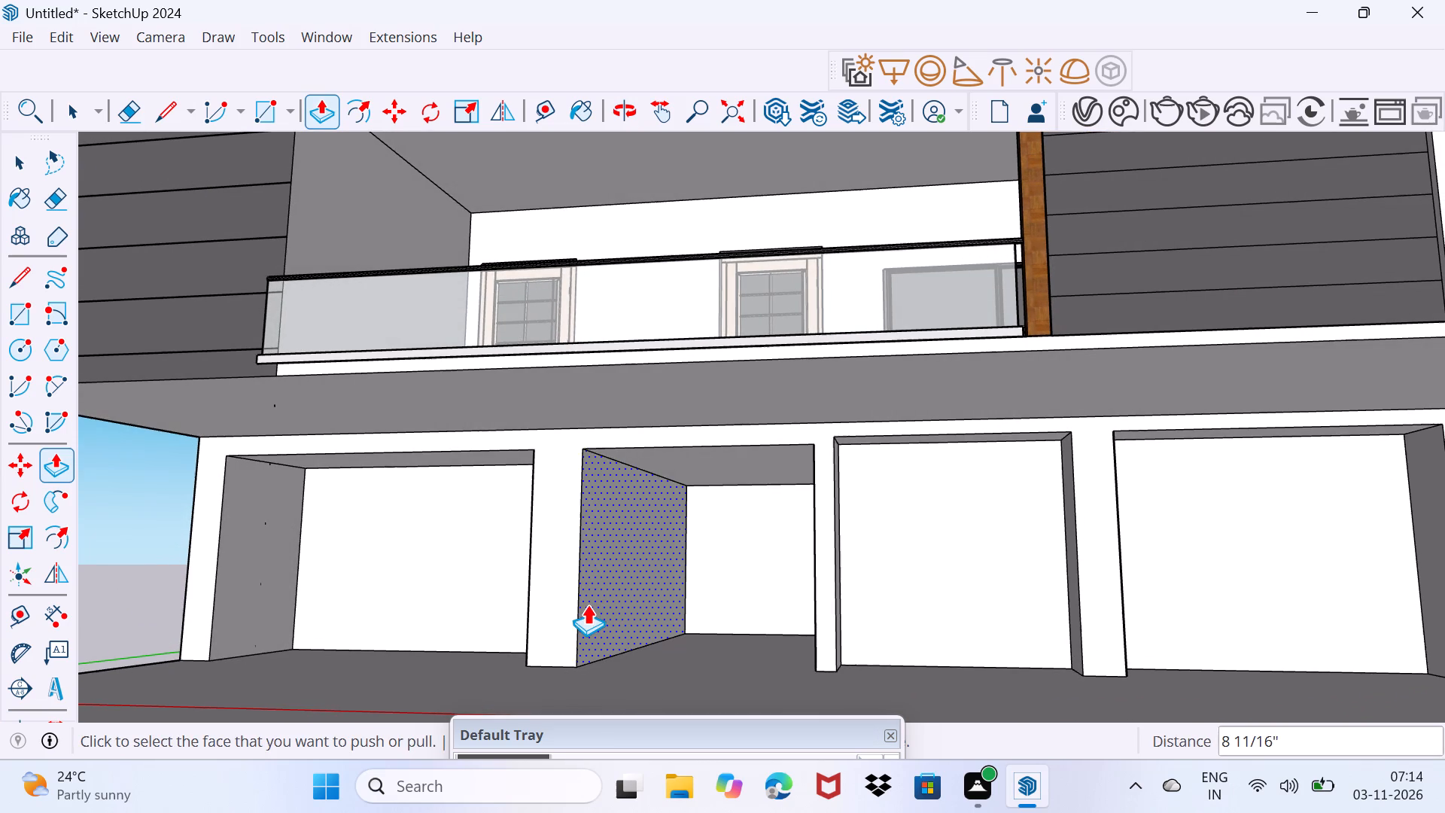
{"action": "left_click", "coordinate": [587, 604]}
{"action": "left_click", "coordinate": [570, 601]}
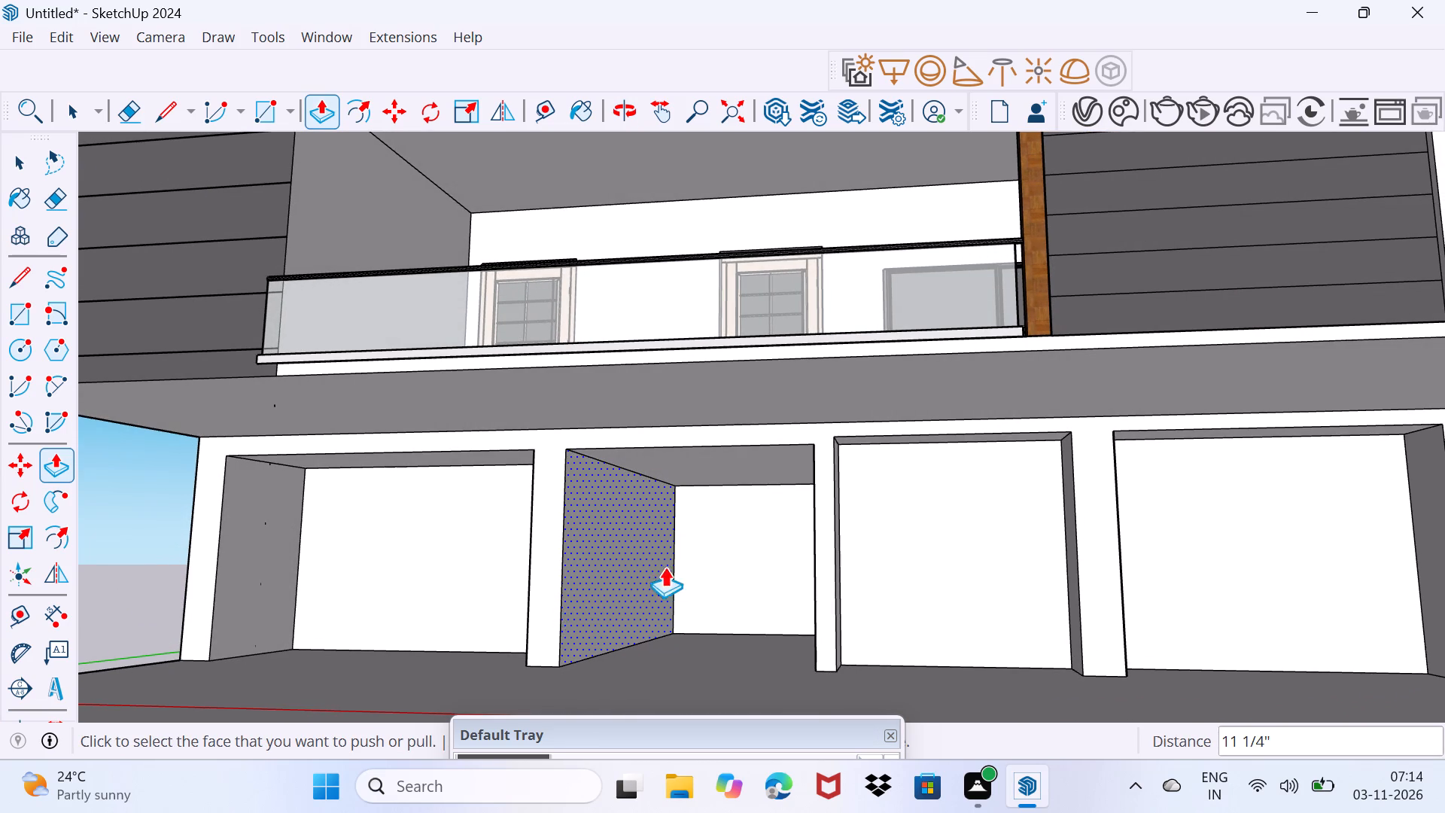
{"action": "key", "text": "grave"}
Push the passage's back wall farther into the building.
{"action": "left_click", "coordinate": [695, 564]}
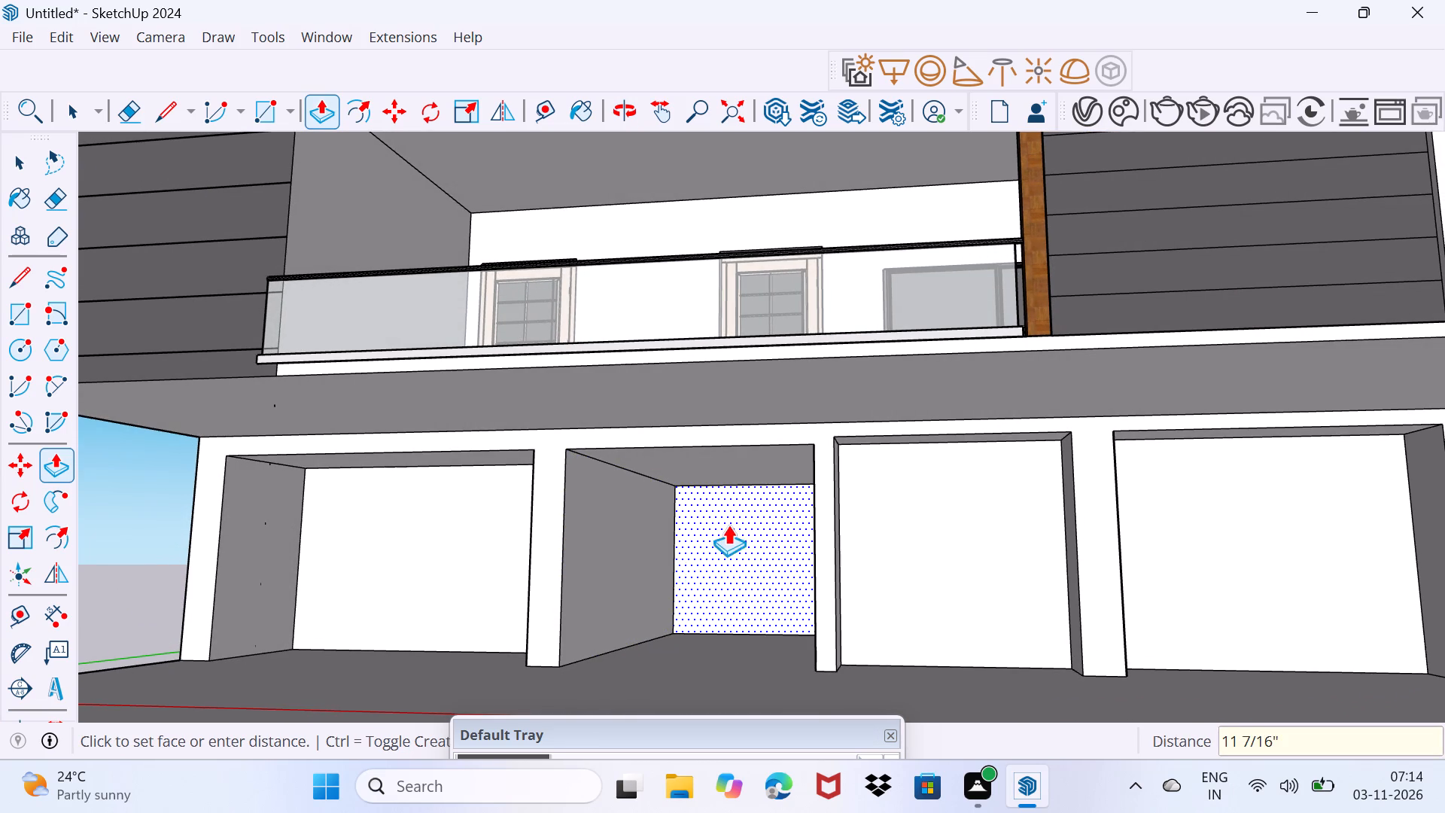
{"action": "left_click", "coordinate": [754, 515]}
{"action": "key", "text": "space"}
{"action": "left_click_drag", "start_coordinate": [722, 592], "coordinate": [755, 550]}
Close the open side of the base recess with a rectangle about 24' 8" by 13', flush with the building's side wall.
{"action": "scroll", "coordinate": [698, 589], "scroll_direction": "down", "scroll_amount": 2}
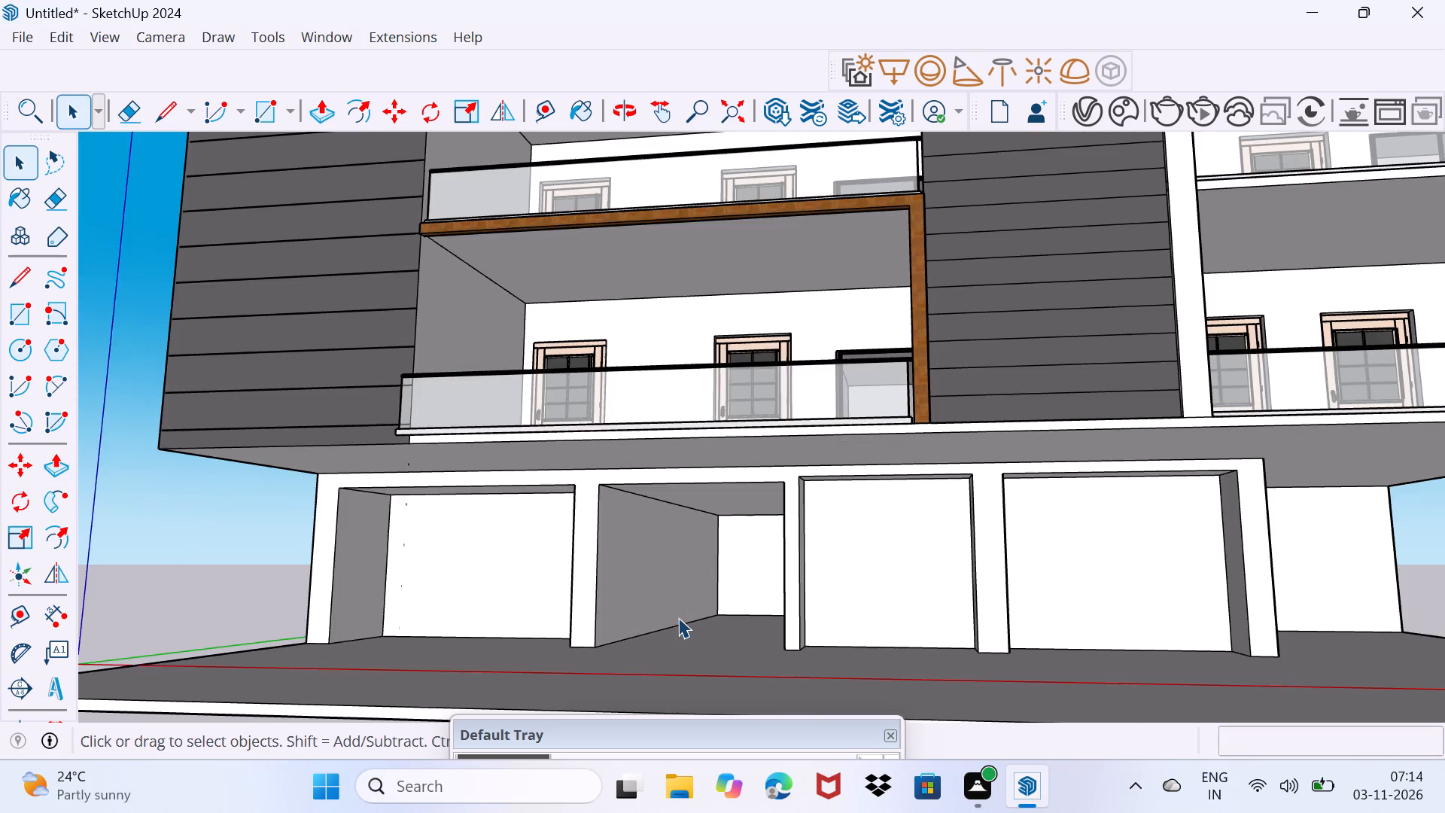
{"action": "middle_click_drag", "start_coordinate": [685, 618], "coordinate": [820, 607]}
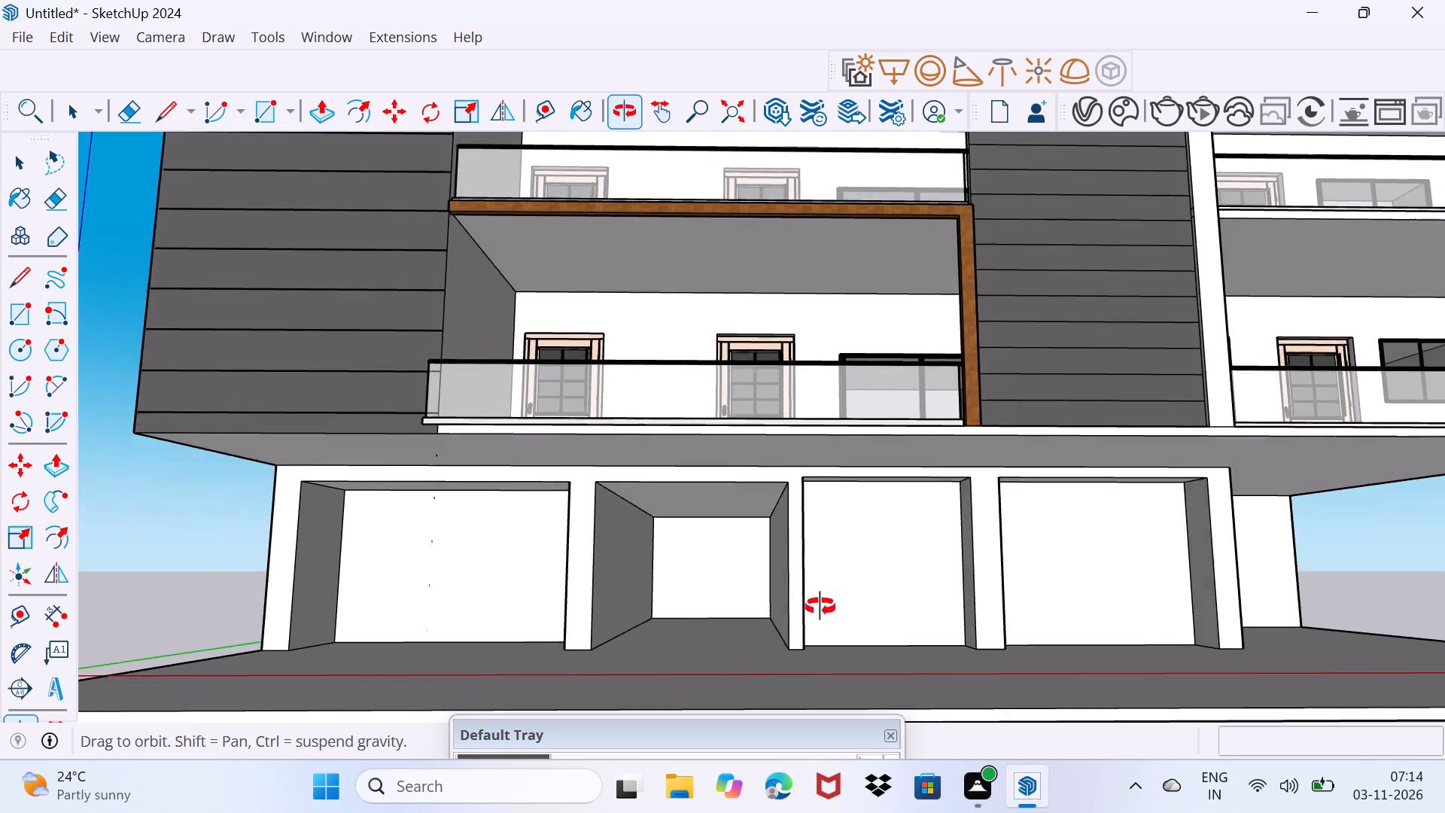
{"action": "middle_click_drag", "start_coordinate": [820, 607], "coordinate": [564, 556]}
{"action": "scroll", "coordinate": [718, 567], "scroll_direction": "down", "scroll_amount": 7}
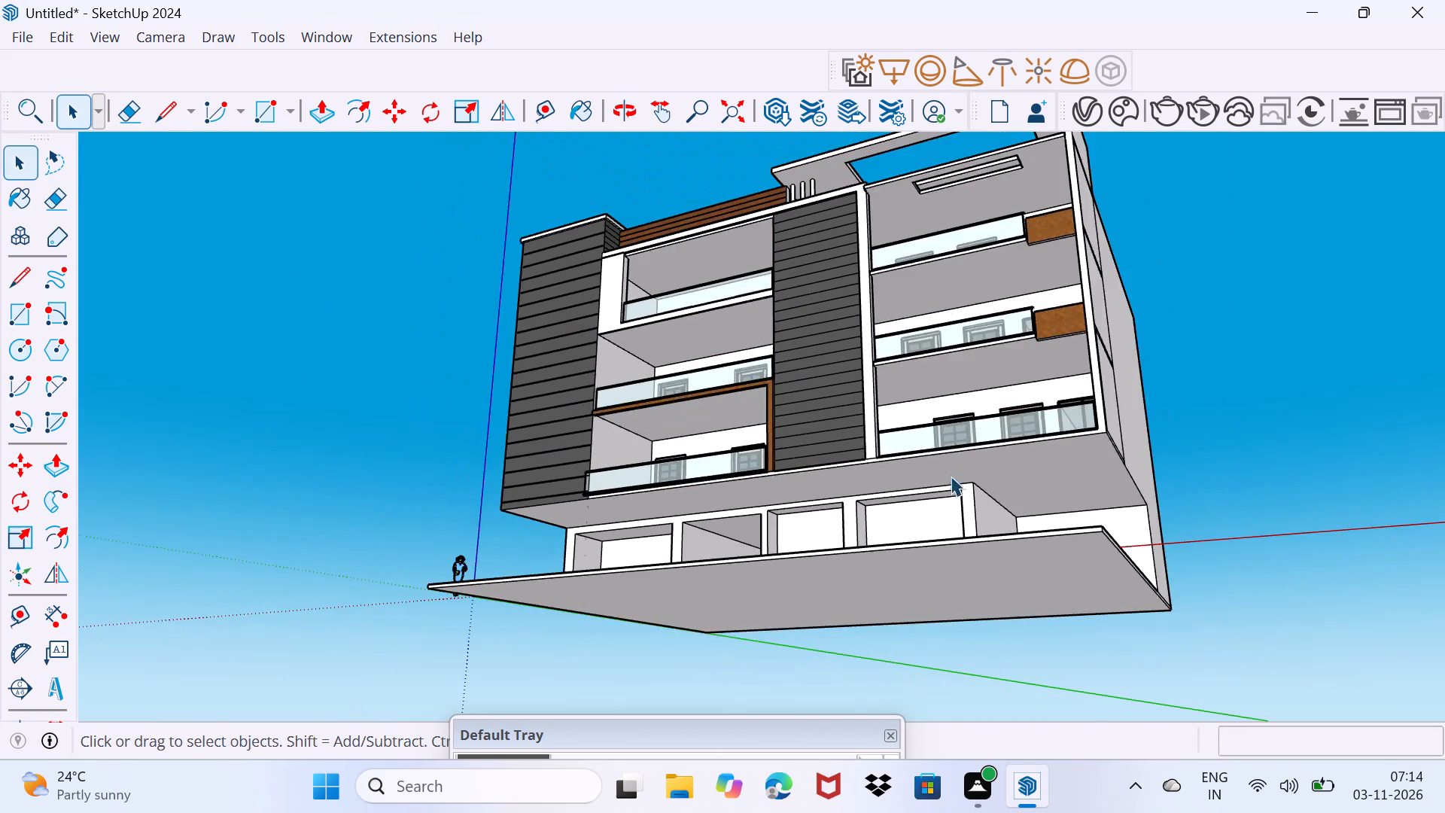
{"action": "middle_click_drag", "start_coordinate": [911, 525], "coordinate": [628, 584]}
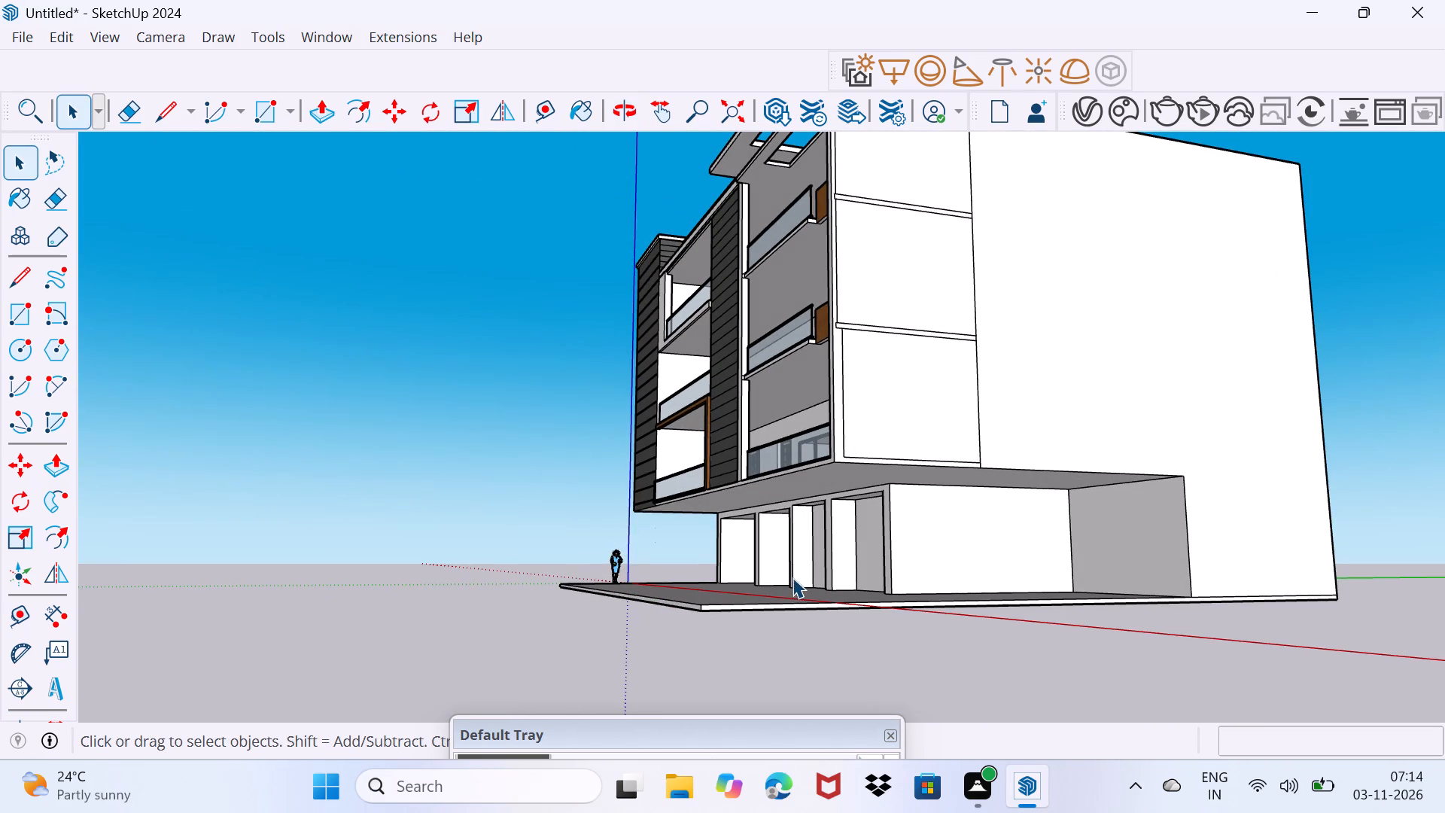
{"action": "key", "text": "r"}
{"action": "left_click", "coordinate": [986, 456]}
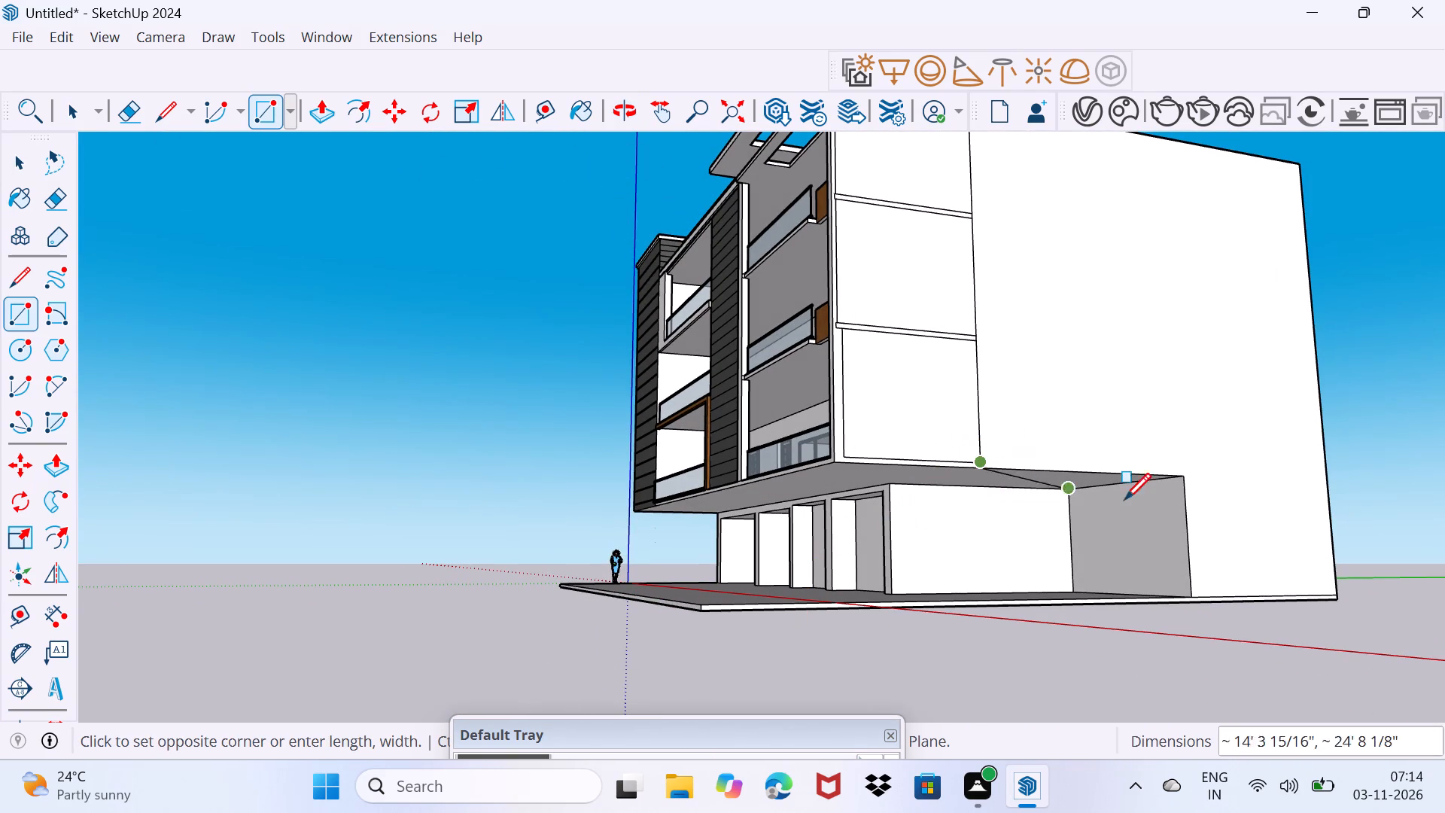
{"action": "left_click", "coordinate": [1193, 595]}
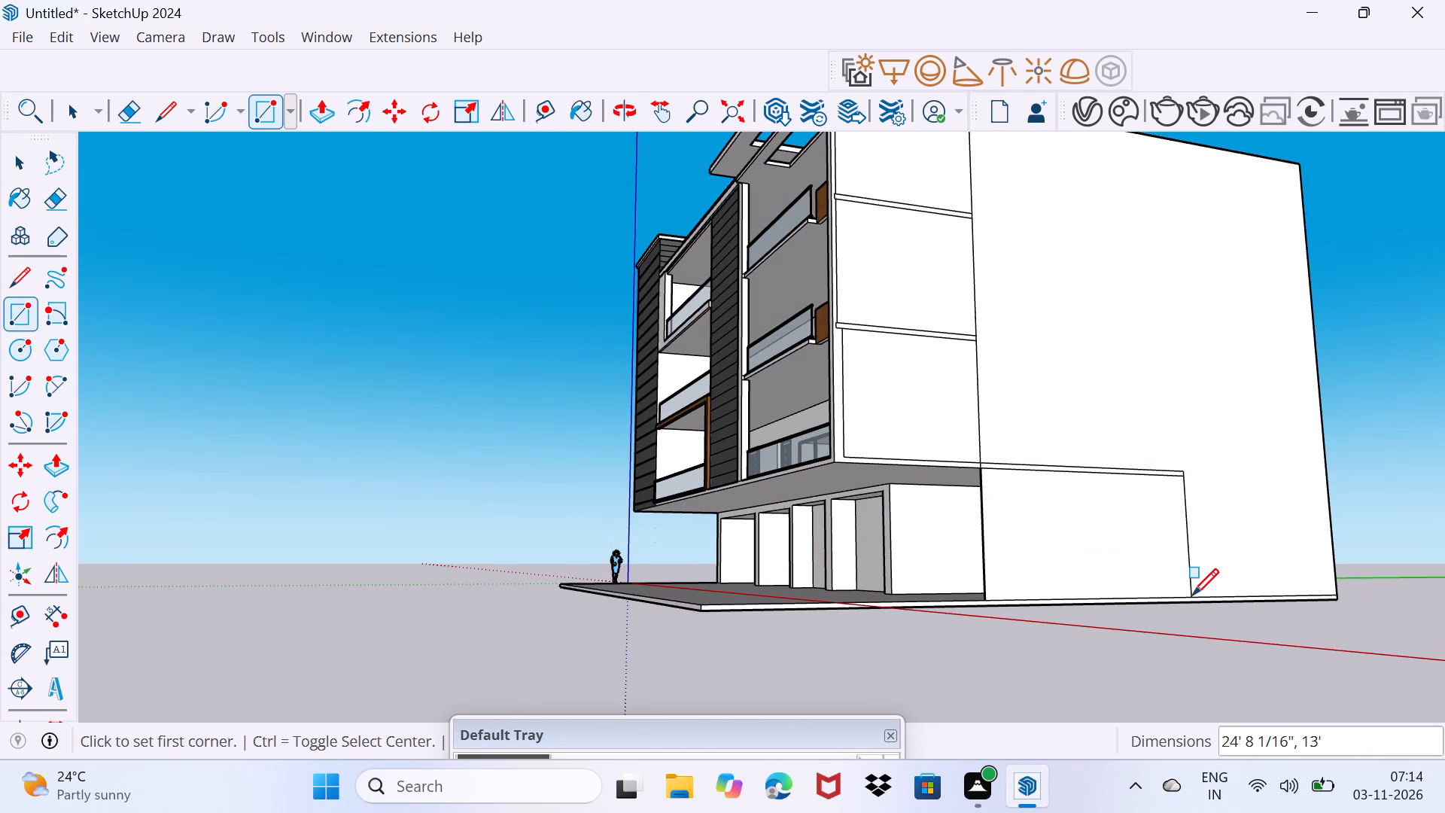
{"action": "key", "text": "space"}
Open the 3D Warehouse.
{"action": "middle_click_drag", "start_coordinate": [975, 582], "coordinate": [1352, 656]}
{"action": "scroll", "coordinate": [1352, 656], "scroll_direction": "down", "scroll_amount": 1}
{"action": "scroll", "coordinate": [919, 693], "scroll_direction": "up", "scroll_amount": 3}
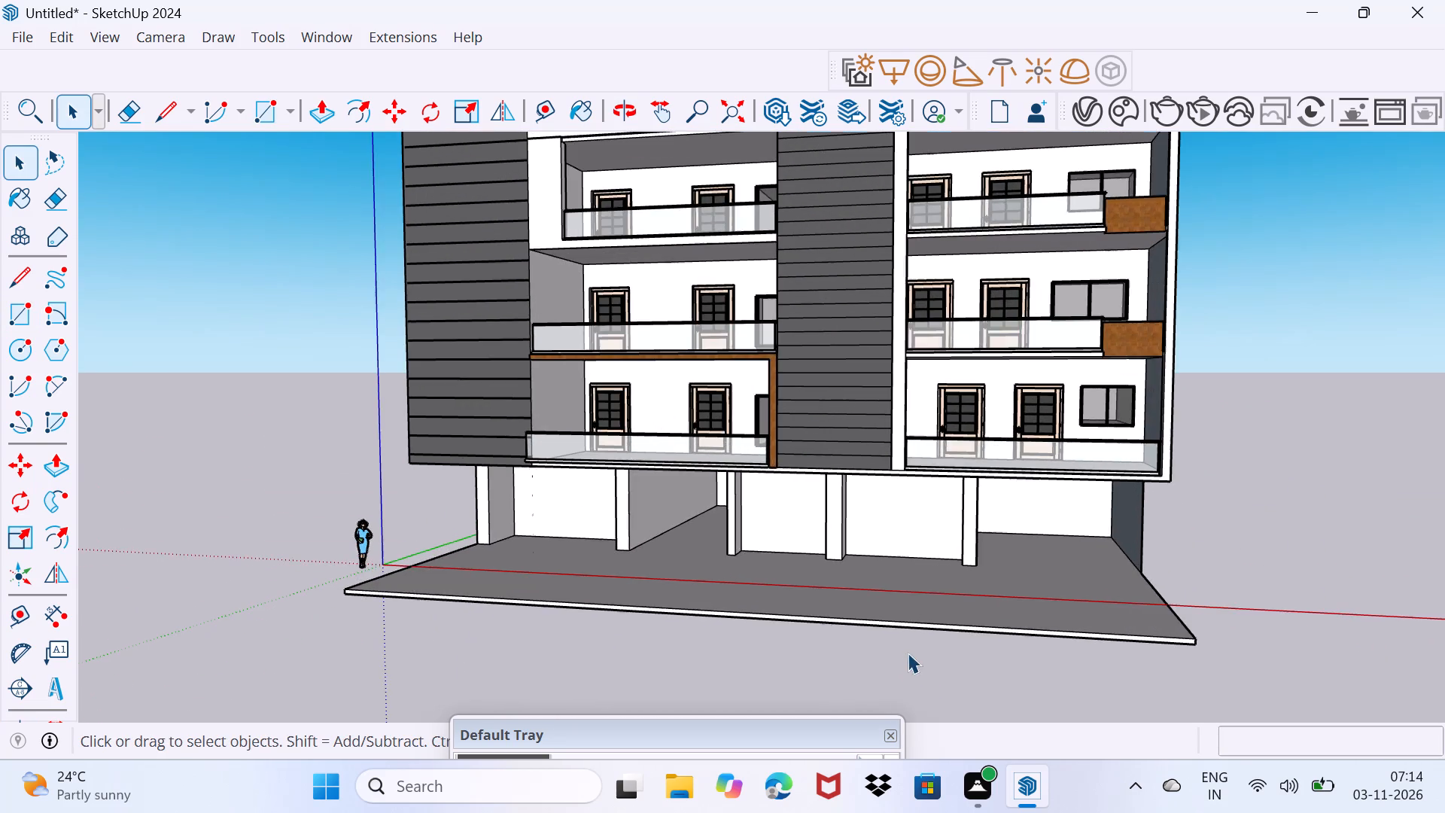
{"action": "middle_click_drag", "start_coordinate": [932, 607], "coordinate": [1039, 562]}
{"action": "scroll", "coordinate": [812, 474], "scroll_direction": "up", "scroll_amount": 2}
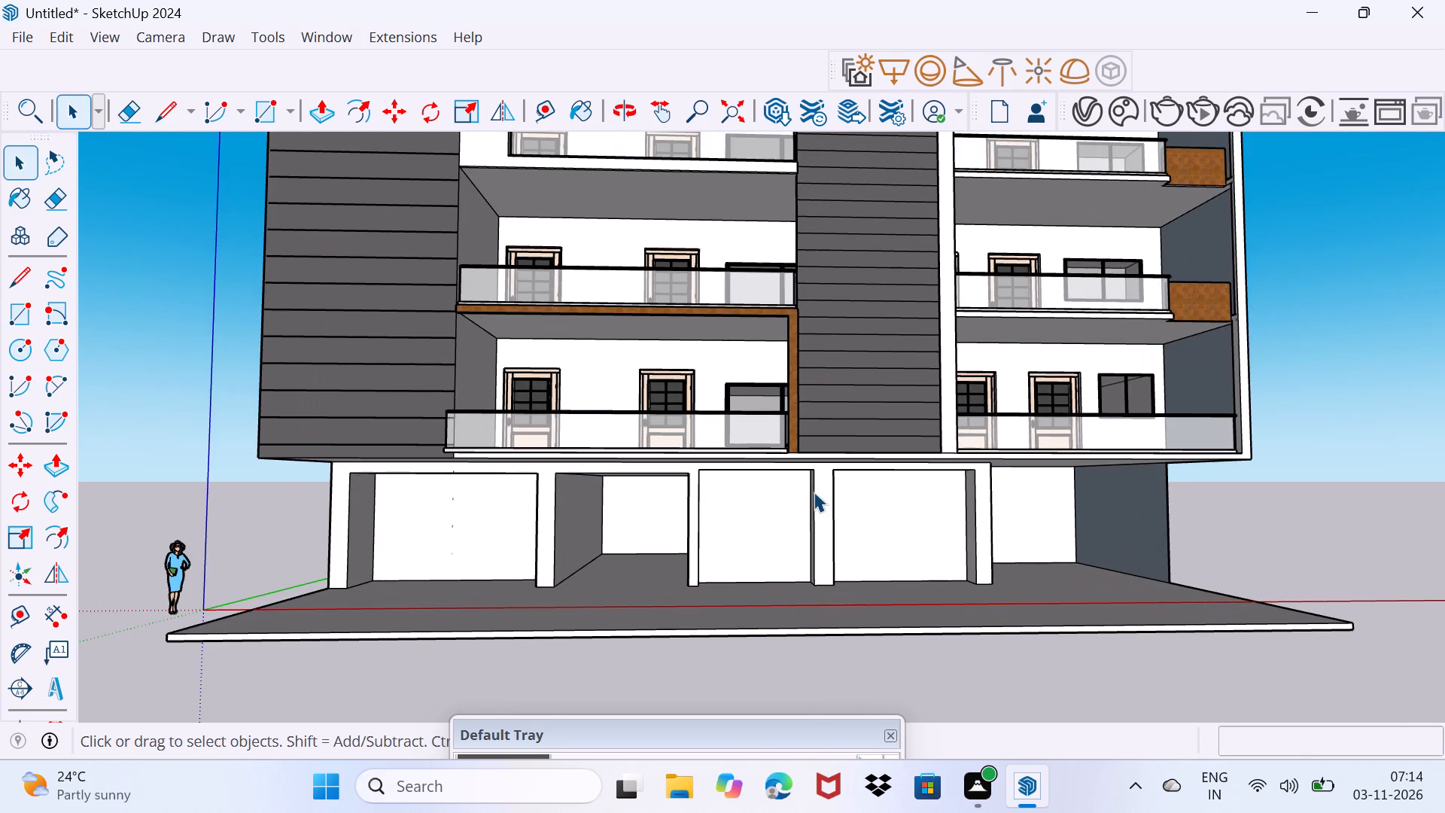
{"action": "middle_click_drag", "start_coordinate": [814, 496], "coordinate": [829, 484]}
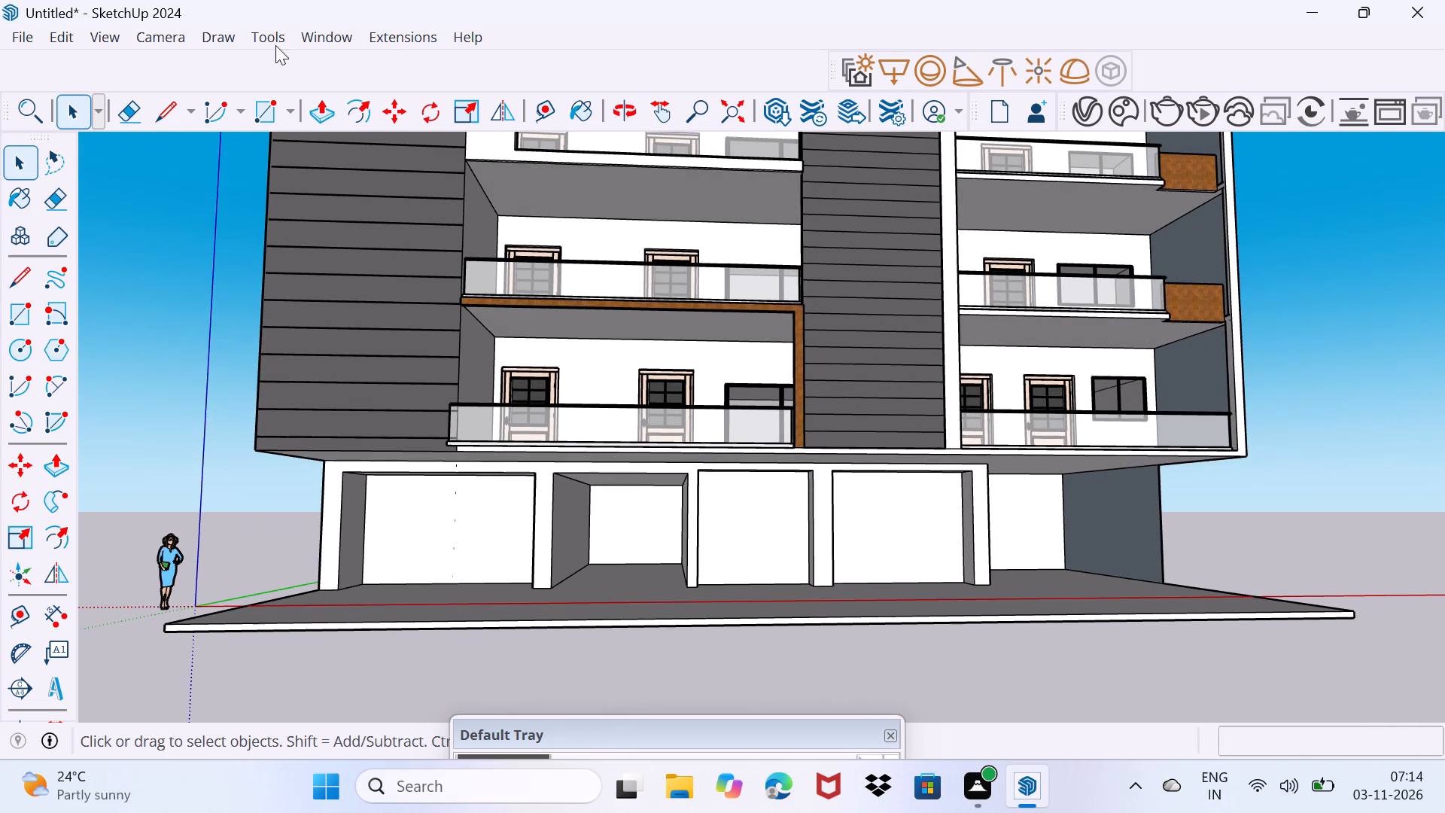
{"action": "left_click", "coordinate": [334, 33]}
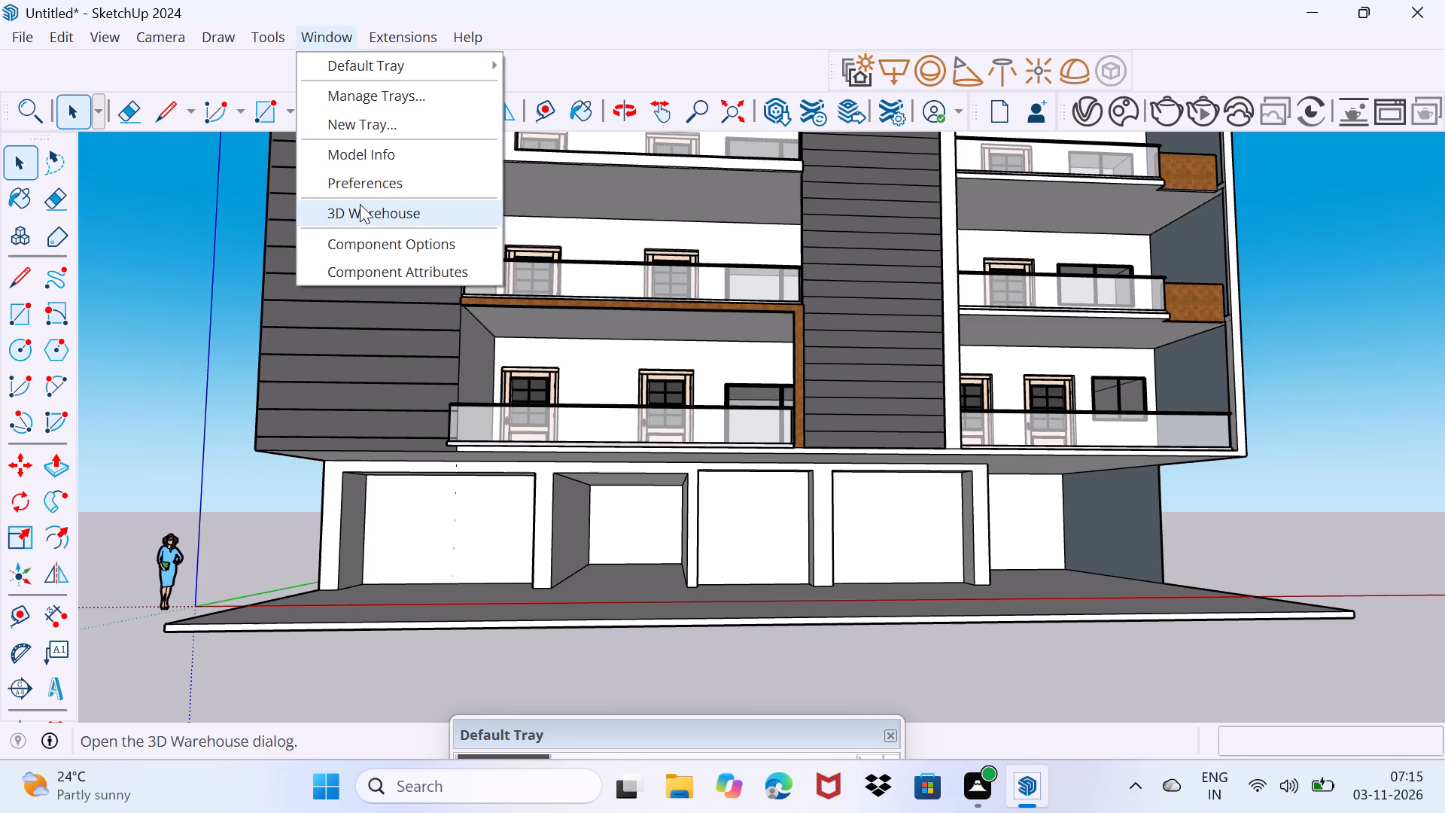
{"action": "left_click", "coordinate": [360, 224]}
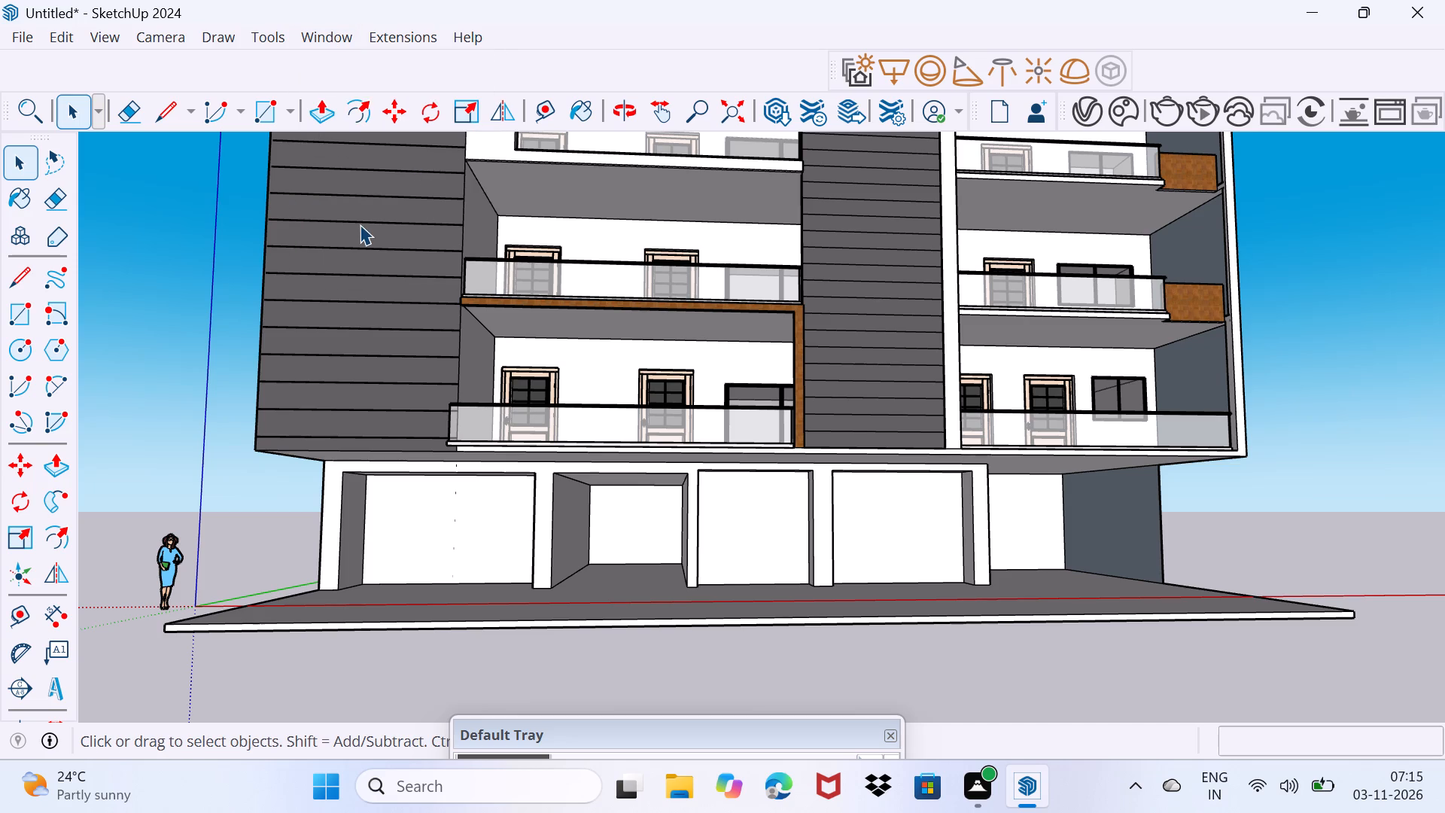
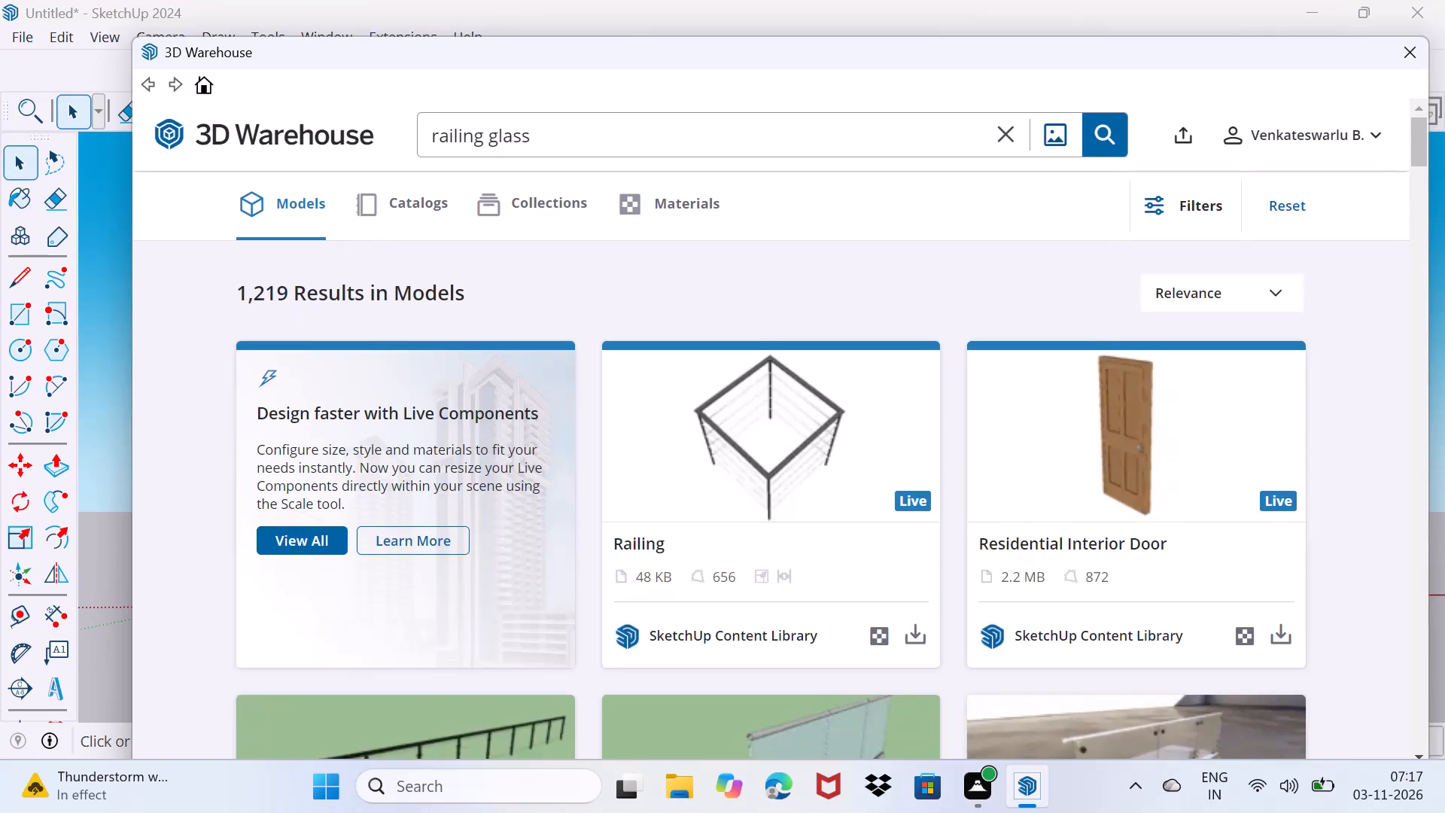
Search the 3D Warehouse for "doors glass" in place of the railing search.
{"action": "scroll", "coordinate": [293, 275], "scroll_direction": "down", "scroll_amount": 3}
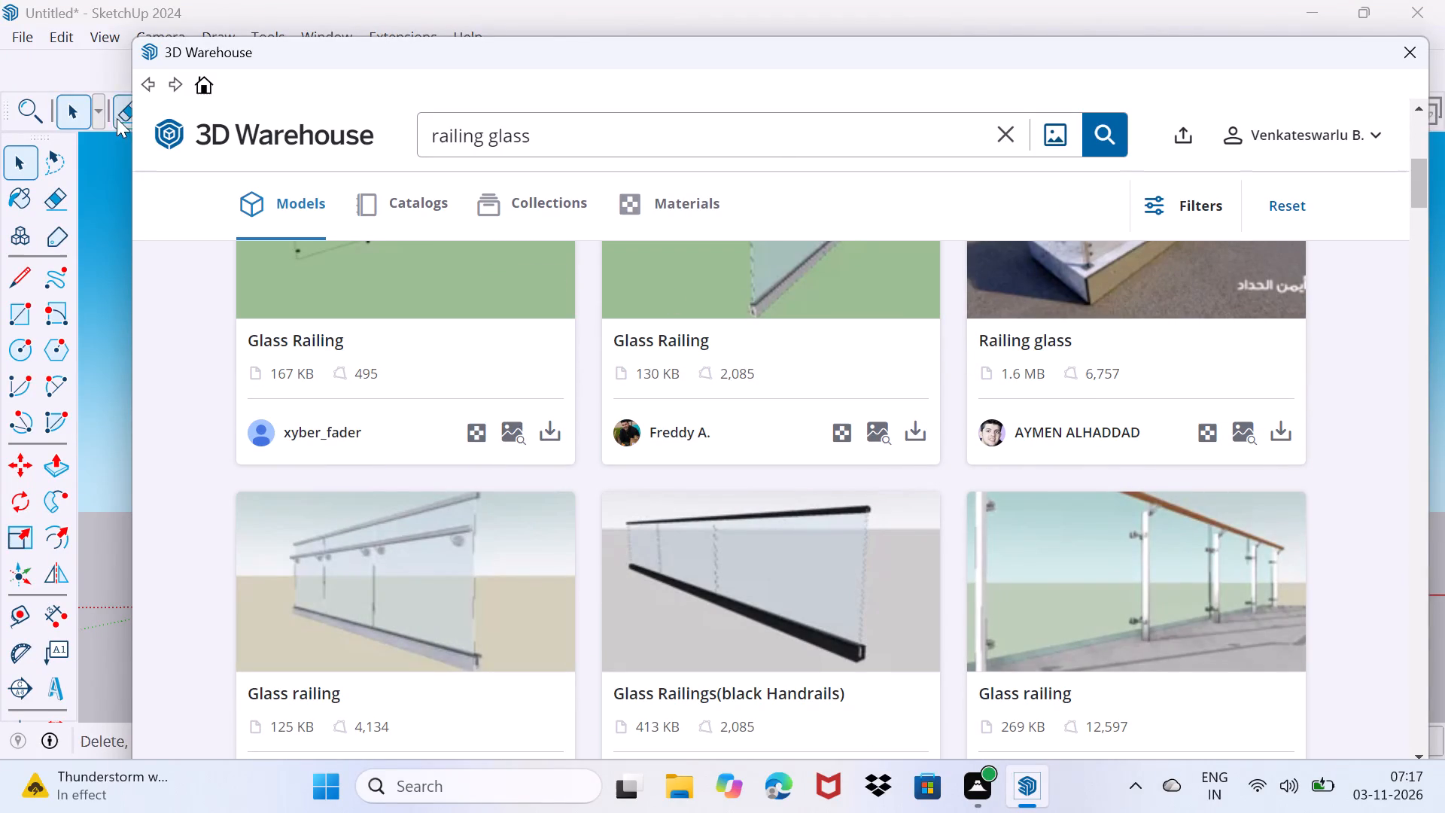
{"action": "left_click", "coordinate": [567, 141]}
{"action": "key", "text": "BackSpace"}
{"action": "key", "text": "BackSpace"}
{"action": "key", "text": "BackSpace"}
{"action": "key", "text": "BackSpace"}
{"action": "key", "text": "BackSpace"}
{"action": "key", "text": "BackSpace"}
{"action": "key", "text": "BackSpace"}
{"action": "key", "text": "BackSpace"}
{"action": "key", "text": "BackSpace"}
{"action": "key", "text": "BackSpace"}
{"action": "key", "text": "BackSpace"}
{"action": "key", "text": "BackSpace"}
{"action": "key", "text": "BackSpace"}
{"action": "key", "text": "BackSpace"}
{"action": "key", "text": "BackSpace"}
{"action": "key", "text": "BackSpace"}
{"action": "key", "text": "BackSpace"}
{"action": "key", "text": "BackSpace"}
{"action": "key", "text": "BackSpace"}
{"action": "key", "text": "BackSpace"}
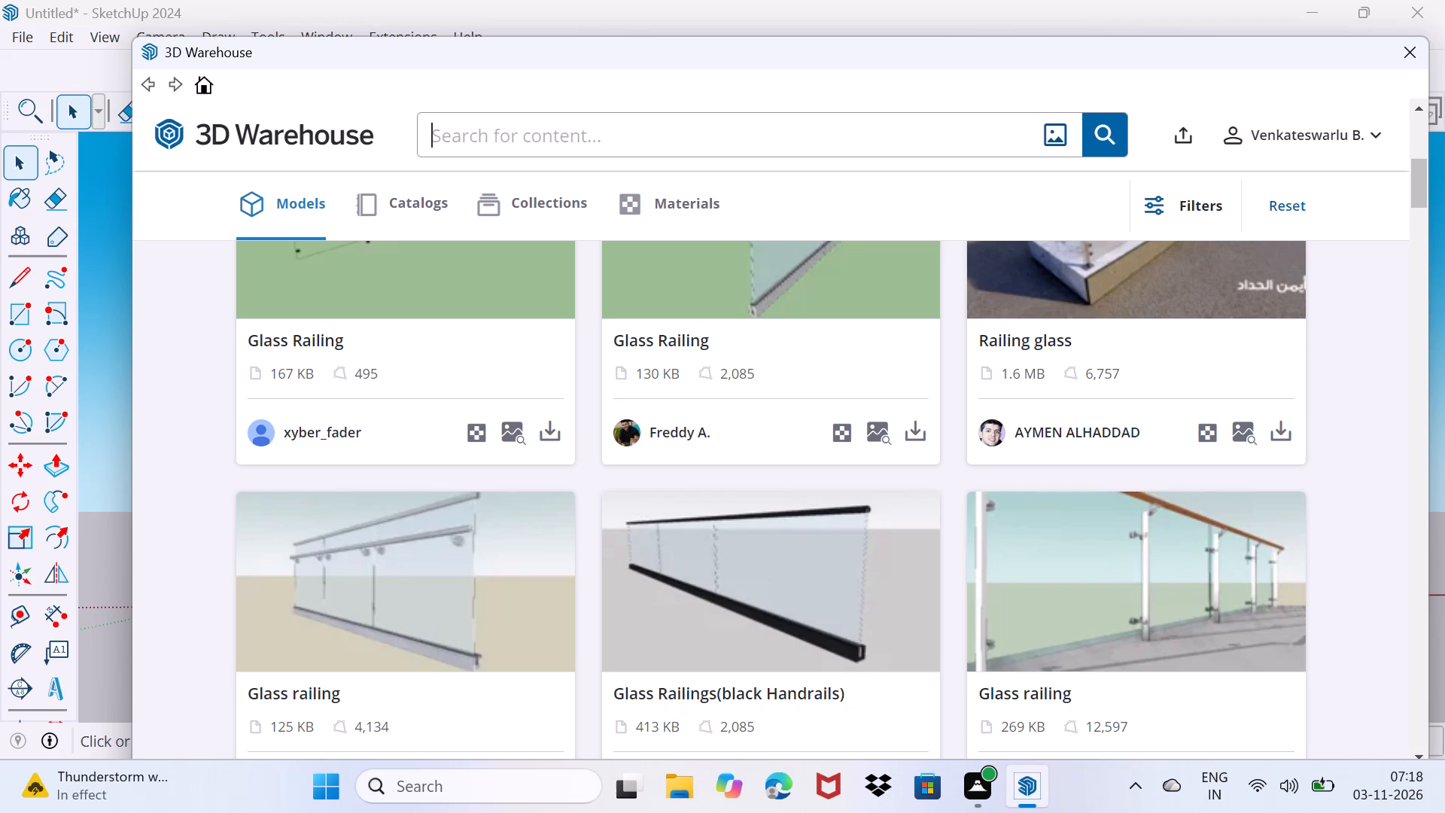
{"action": "type", "text": "xoo"}
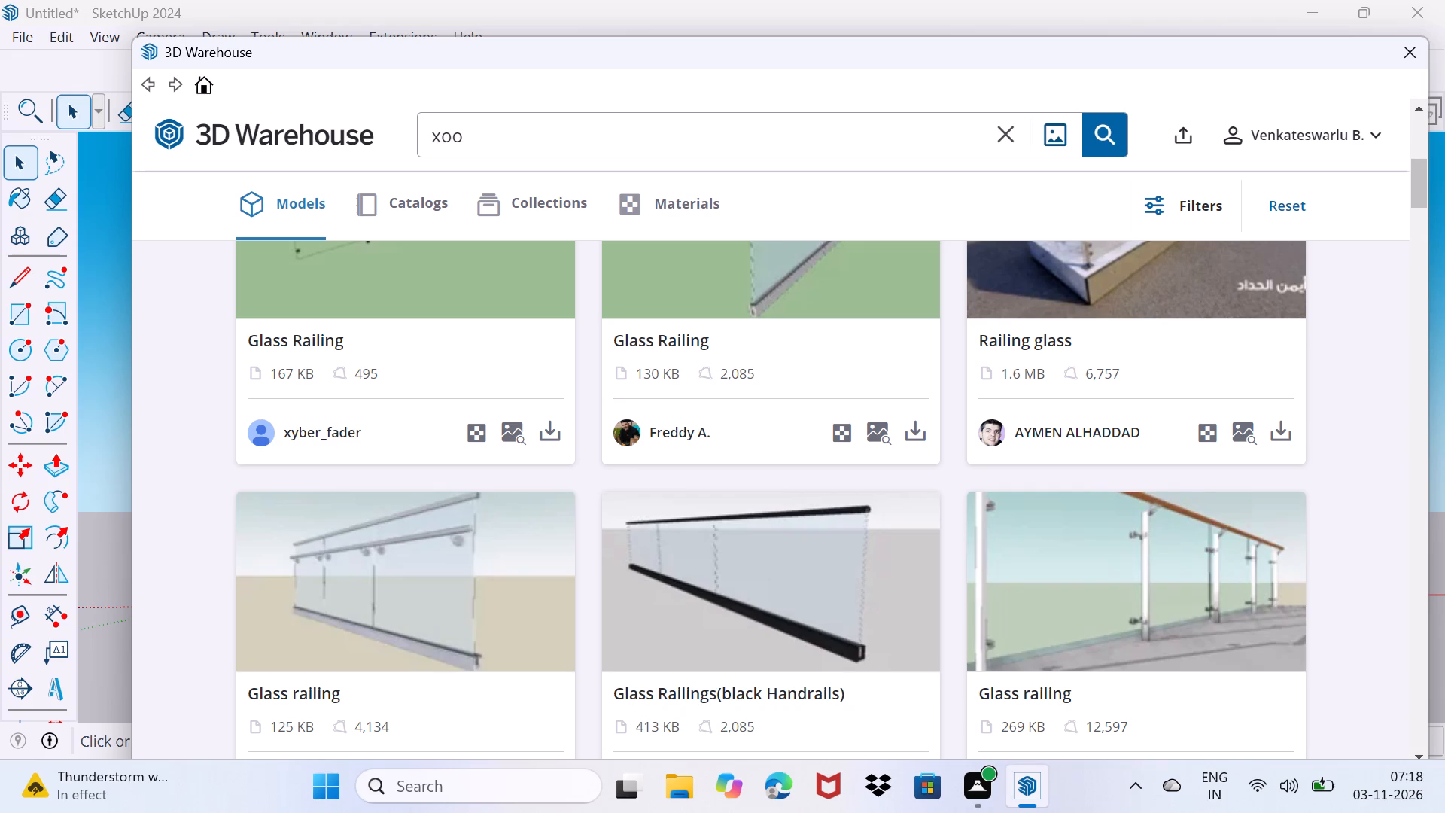
{"action": "key", "text": "BackSpace"}
{"action": "key", "text": "BackSpace"}
{"action": "key", "text": "BackSpace"}
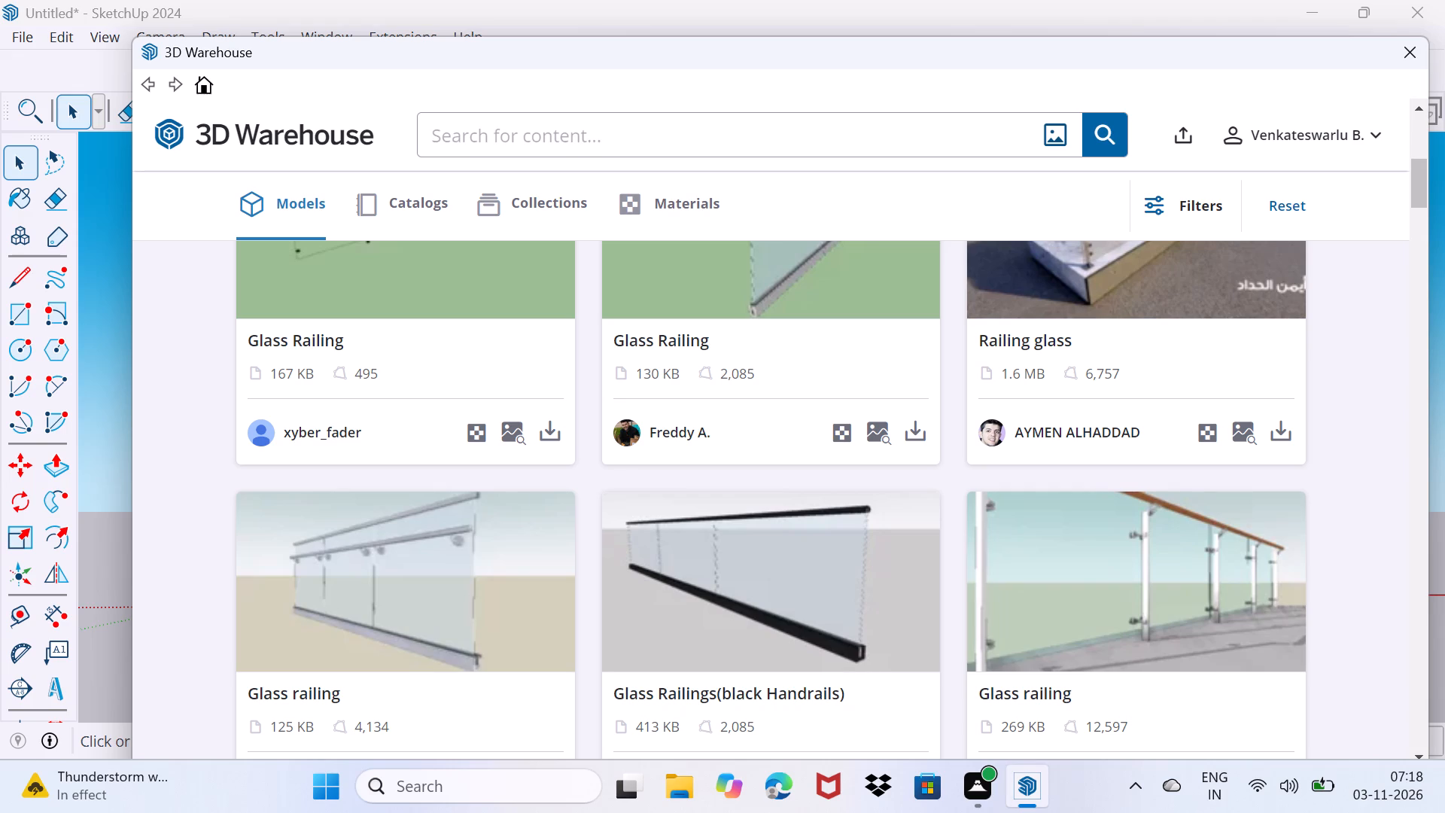
{"action": "type", "text": "doo"}
{"action": "type", "text": "rs gl"}
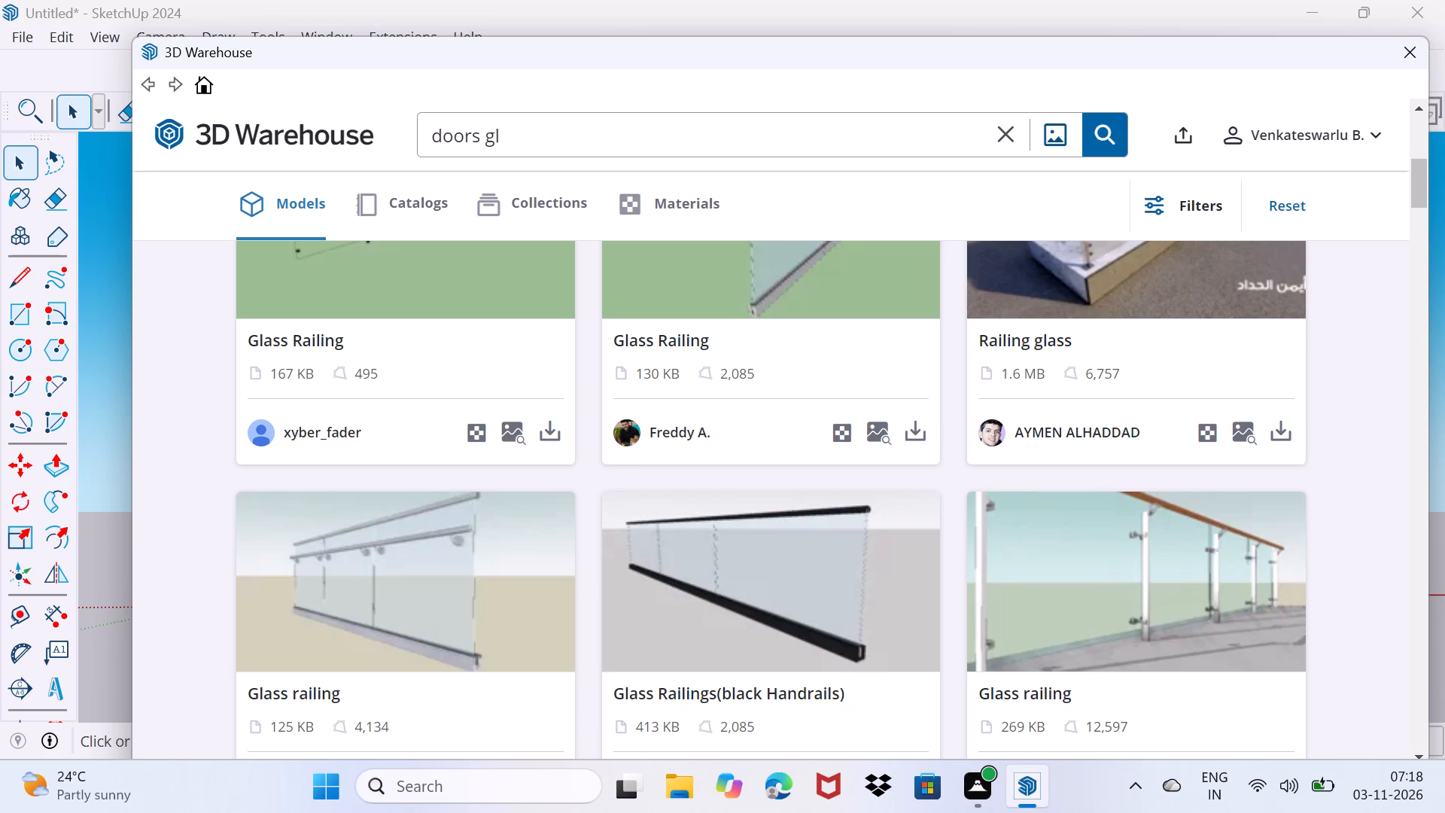
{"action": "type", "text": "ass"}
{"action": "key", "text": "Return"}
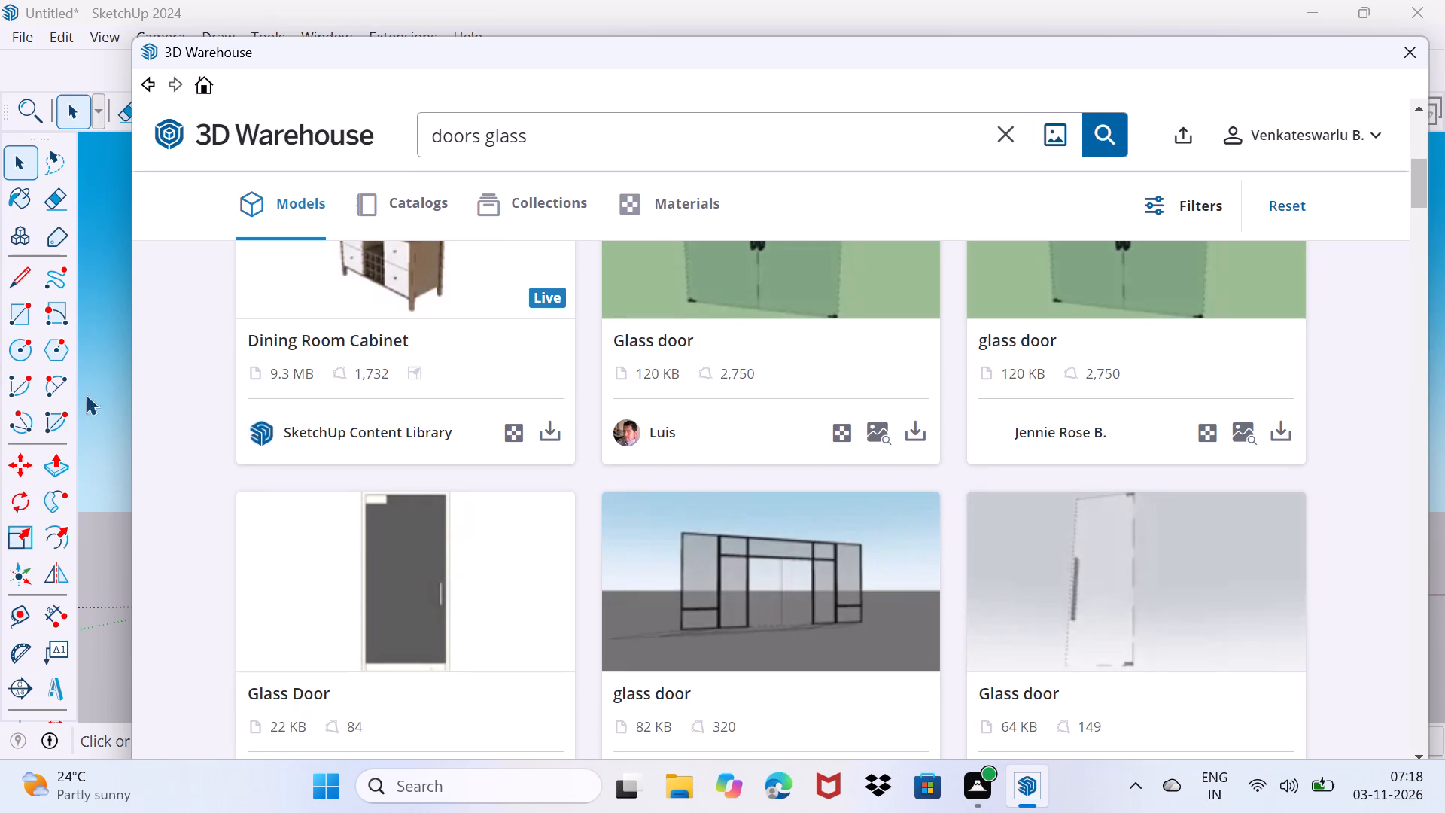
Browse the model results for a glass door that suits the ground-floor openings.
{"action": "scroll", "coordinate": [138, 482], "scroll_direction": "down", "scroll_amount": 3}
{"action": "scroll", "coordinate": [381, 413], "scroll_direction": "down", "scroll_amount": 4}
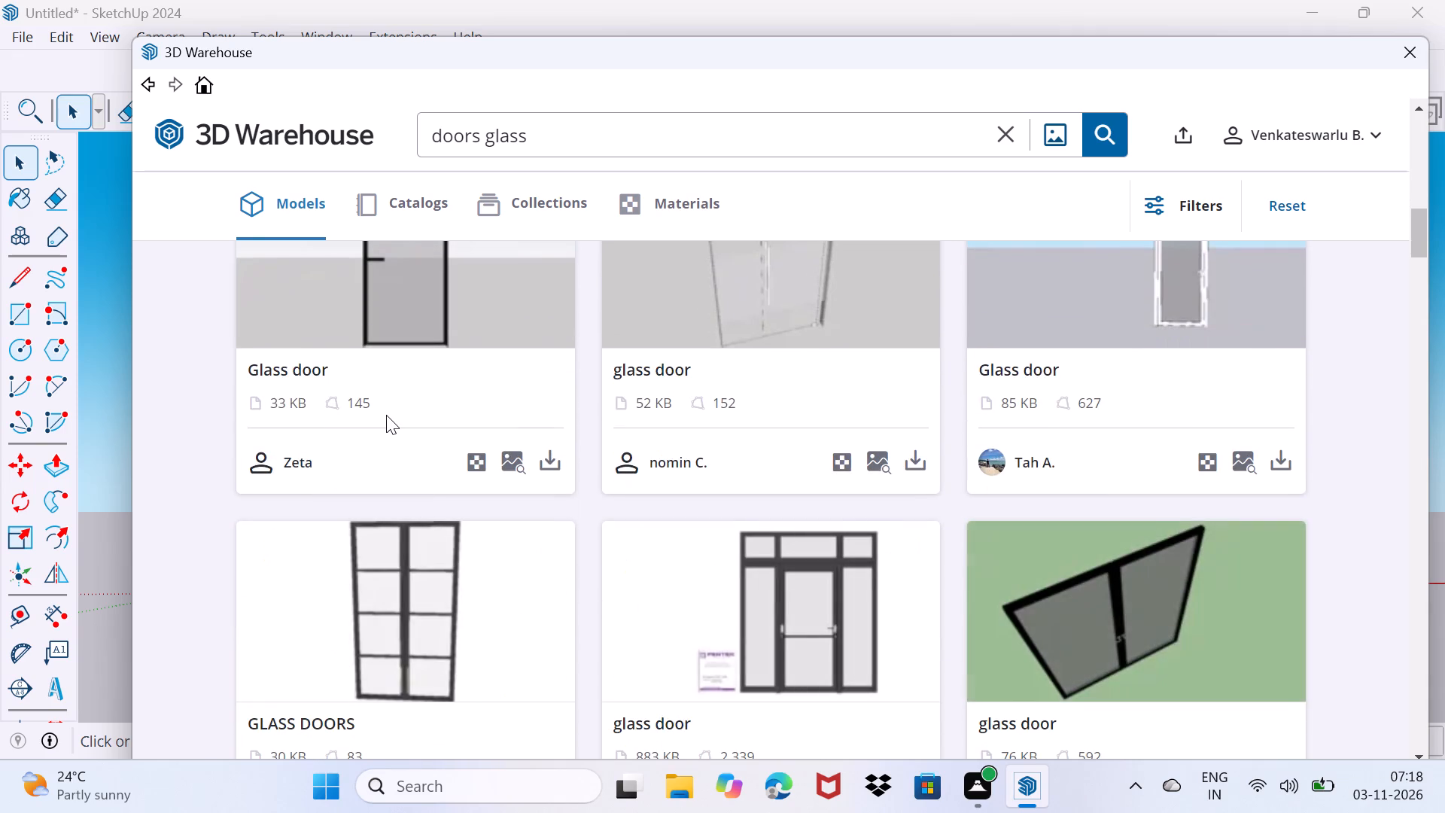
{"action": "scroll", "coordinate": [386, 415], "scroll_direction": "down", "scroll_amount": 2}
{"action": "scroll", "coordinate": [570, 352], "scroll_direction": "down", "scroll_amount": 3}
{"action": "scroll", "coordinate": [629, 440], "scroll_direction": "down", "scroll_amount": 4}
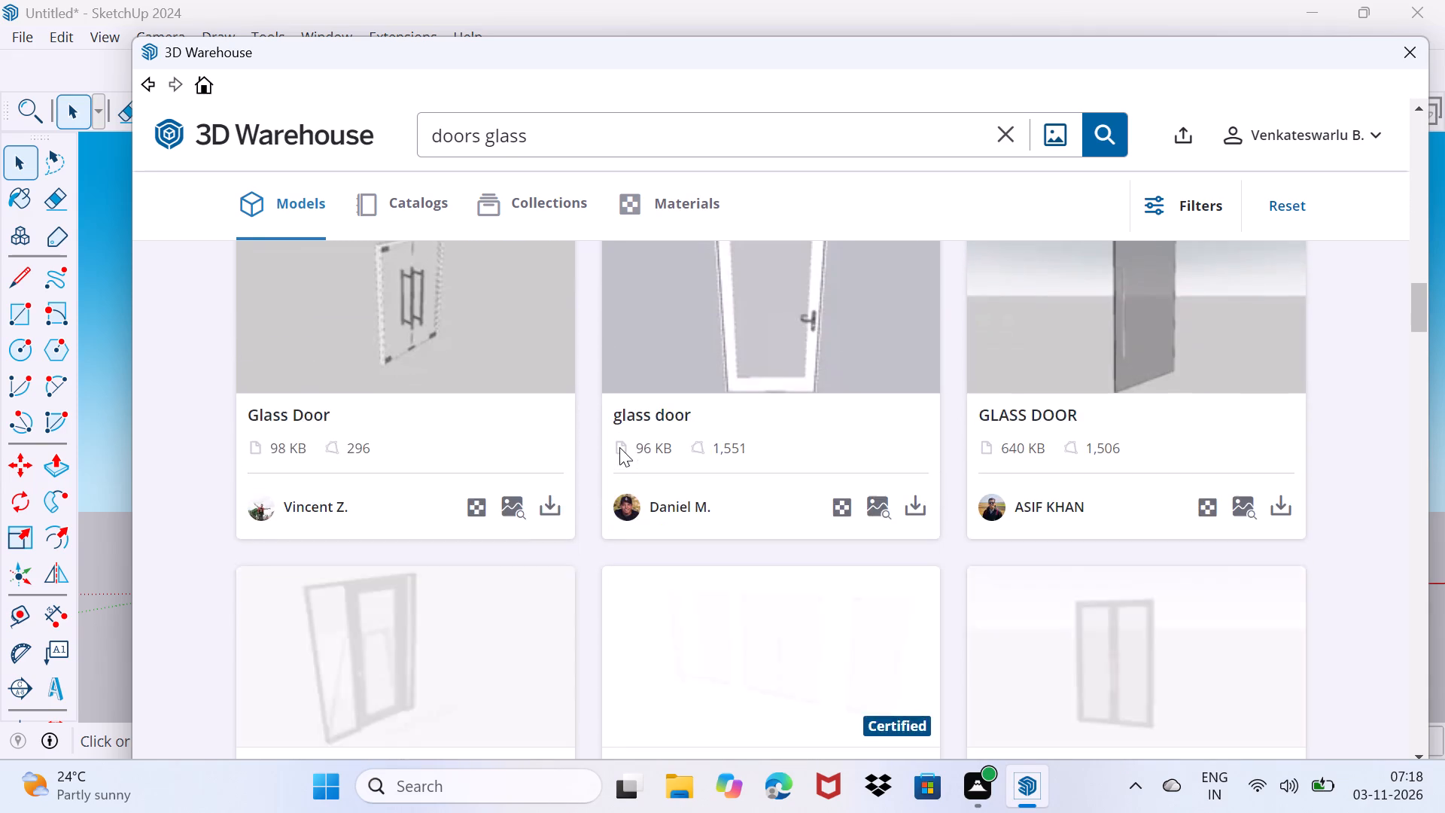
{"action": "scroll", "coordinate": [619, 447], "scroll_direction": "down", "scroll_amount": 11}
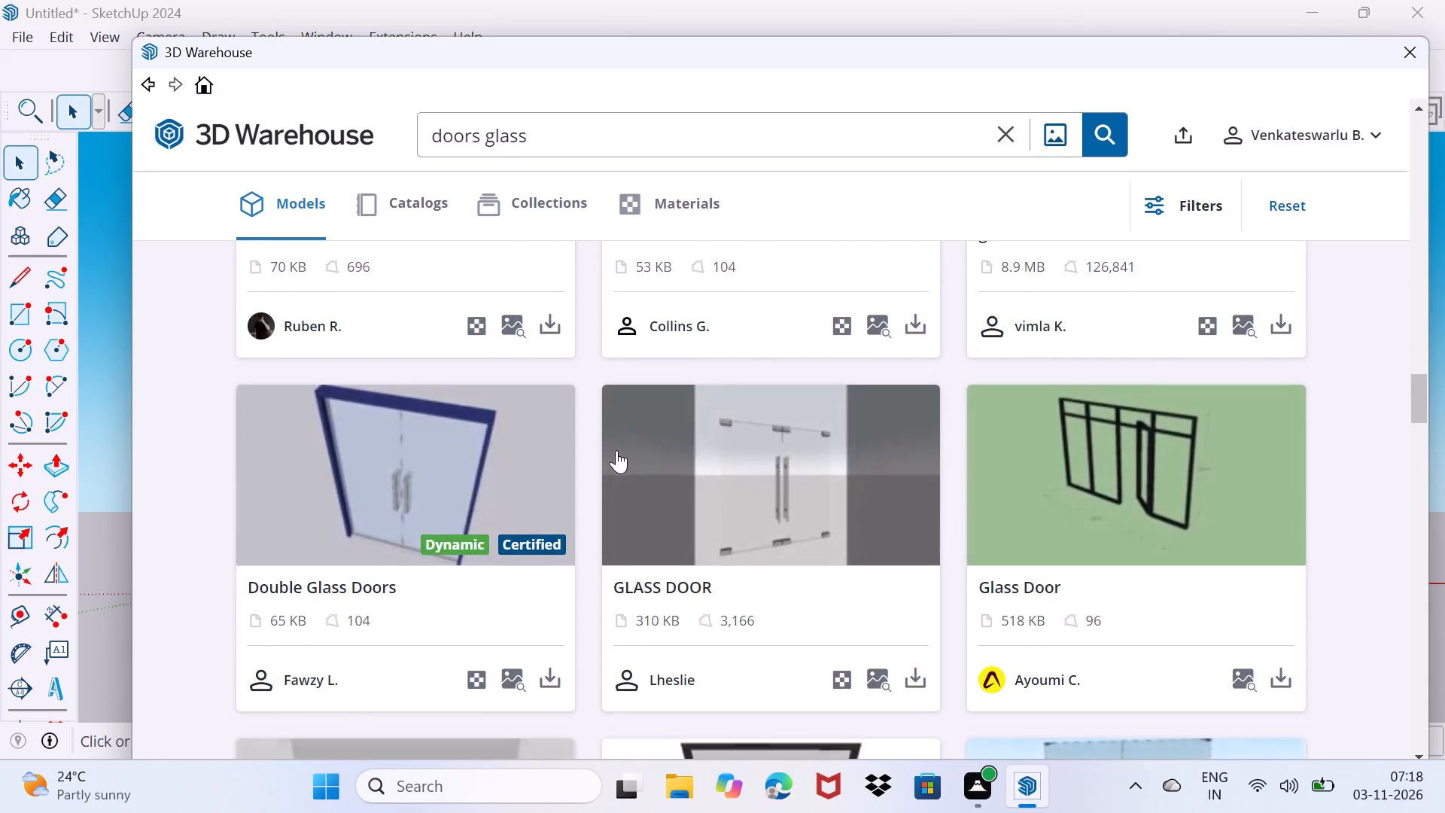
{"action": "scroll", "coordinate": [614, 451], "scroll_direction": "down", "scroll_amount": 3}
Switch the results to collections and open the "glass doors" collection showing a black-framed double door and a gridded glass partition.
{"action": "left_click", "coordinate": [505, 215]}
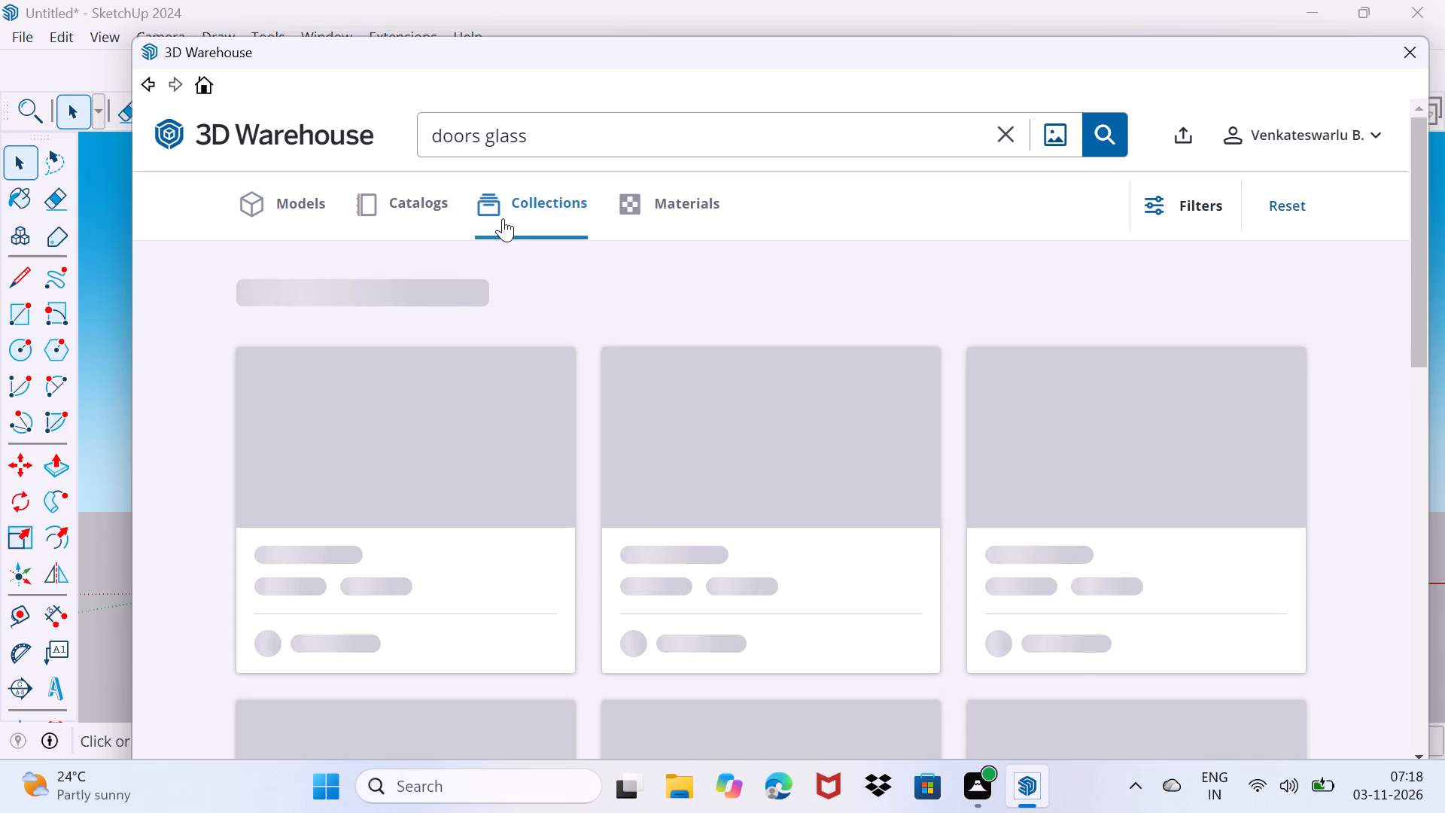
{"action": "scroll", "coordinate": [513, 277], "scroll_direction": "down", "scroll_amount": 3}
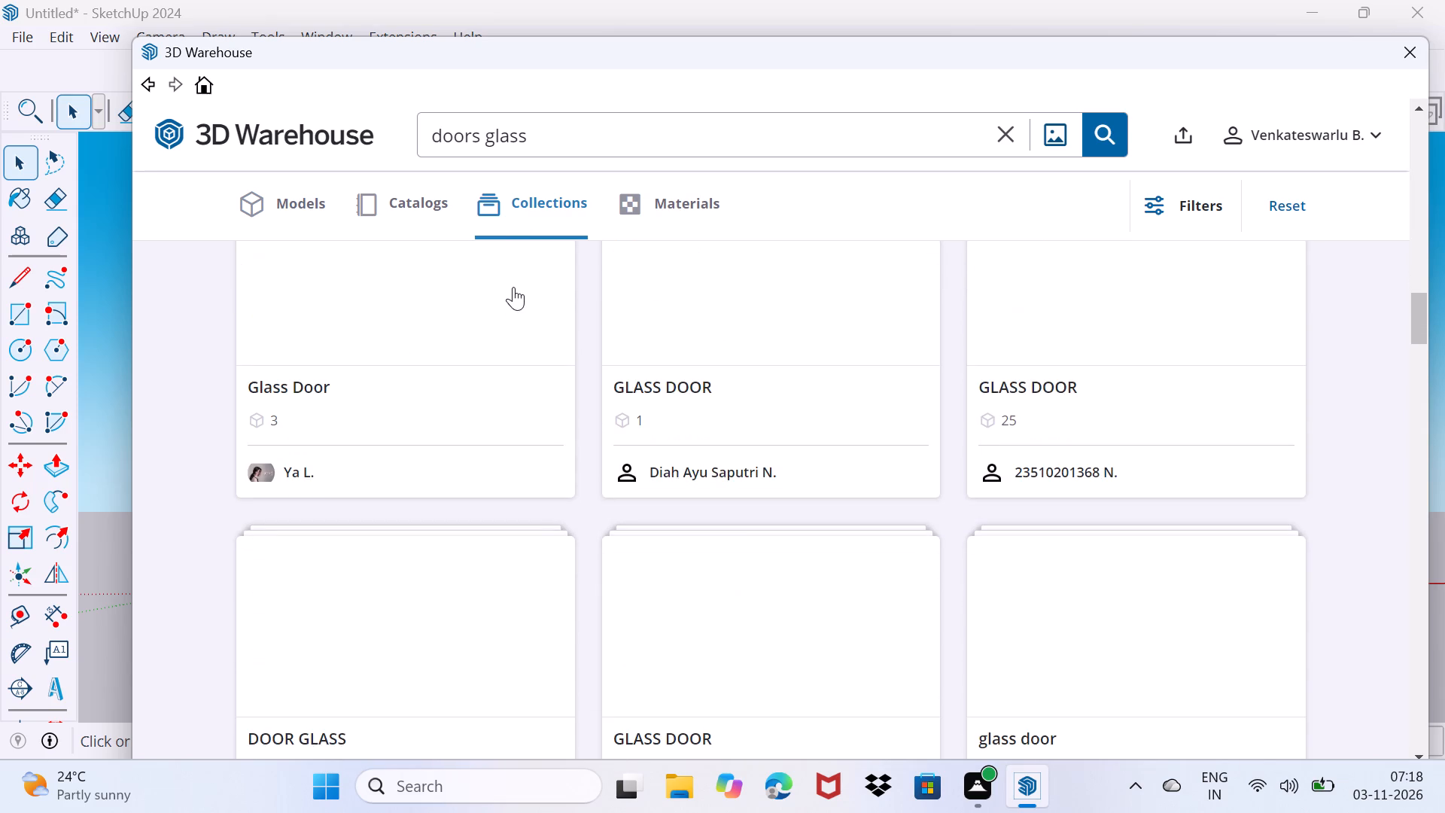
{"action": "scroll", "coordinate": [513, 287], "scroll_direction": "down", "scroll_amount": 2}
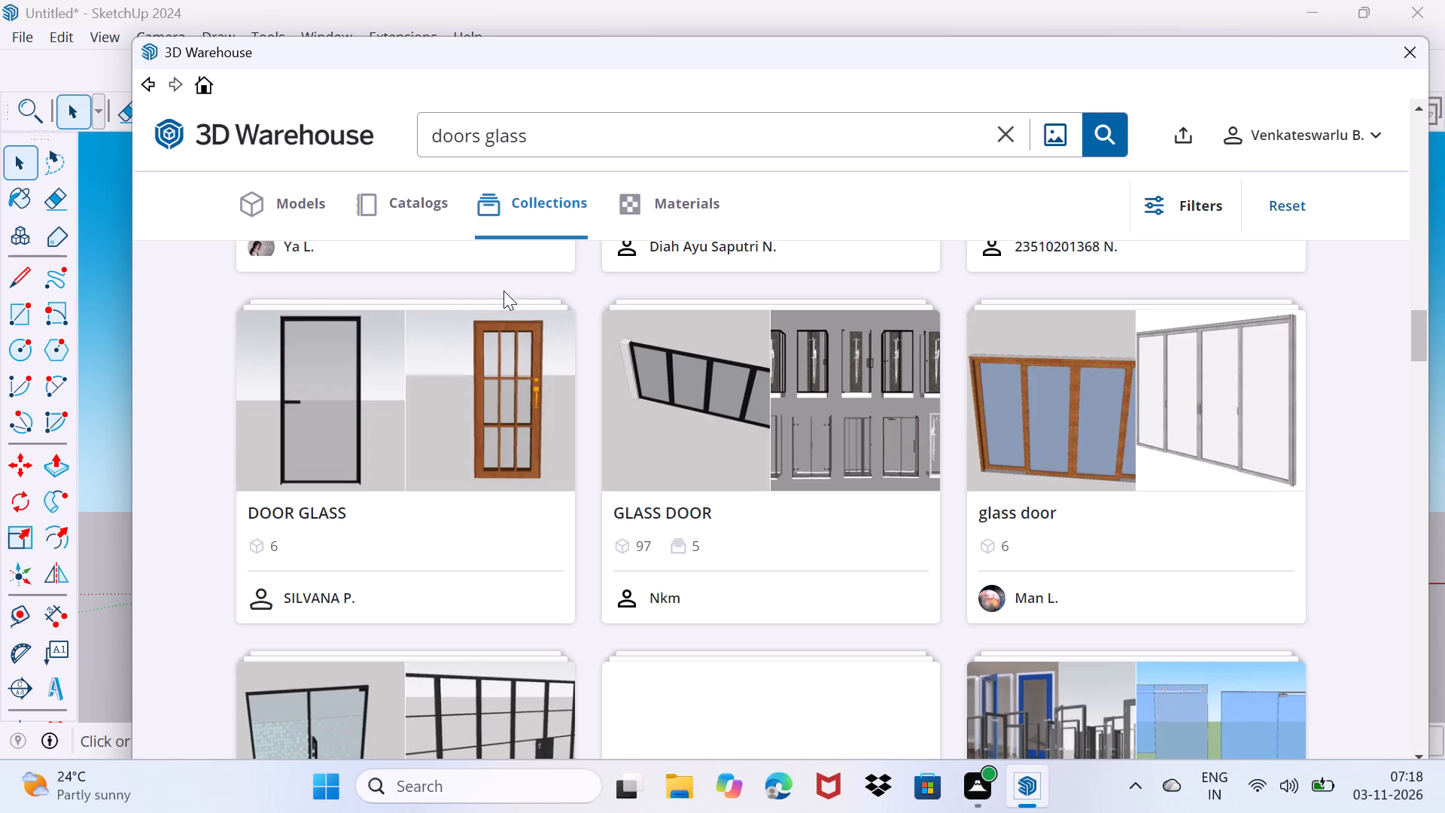
{"action": "scroll", "coordinate": [604, 375], "scroll_direction": "down", "scroll_amount": 3}
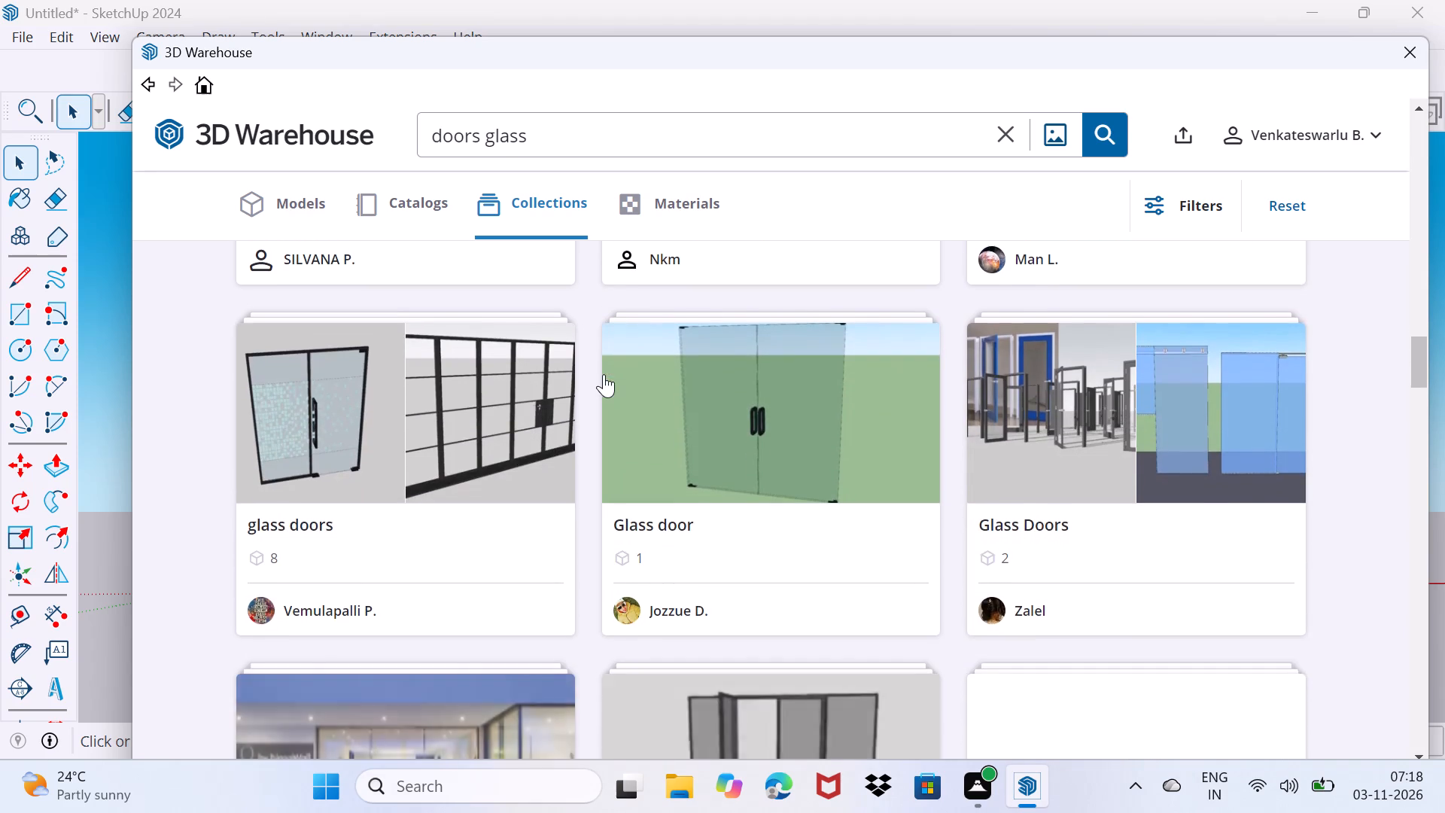
{"action": "scroll", "coordinate": [604, 374], "scroll_direction": "down", "scroll_amount": 5}
{"action": "scroll", "coordinate": [600, 378], "scroll_direction": "up", "scroll_amount": 2}
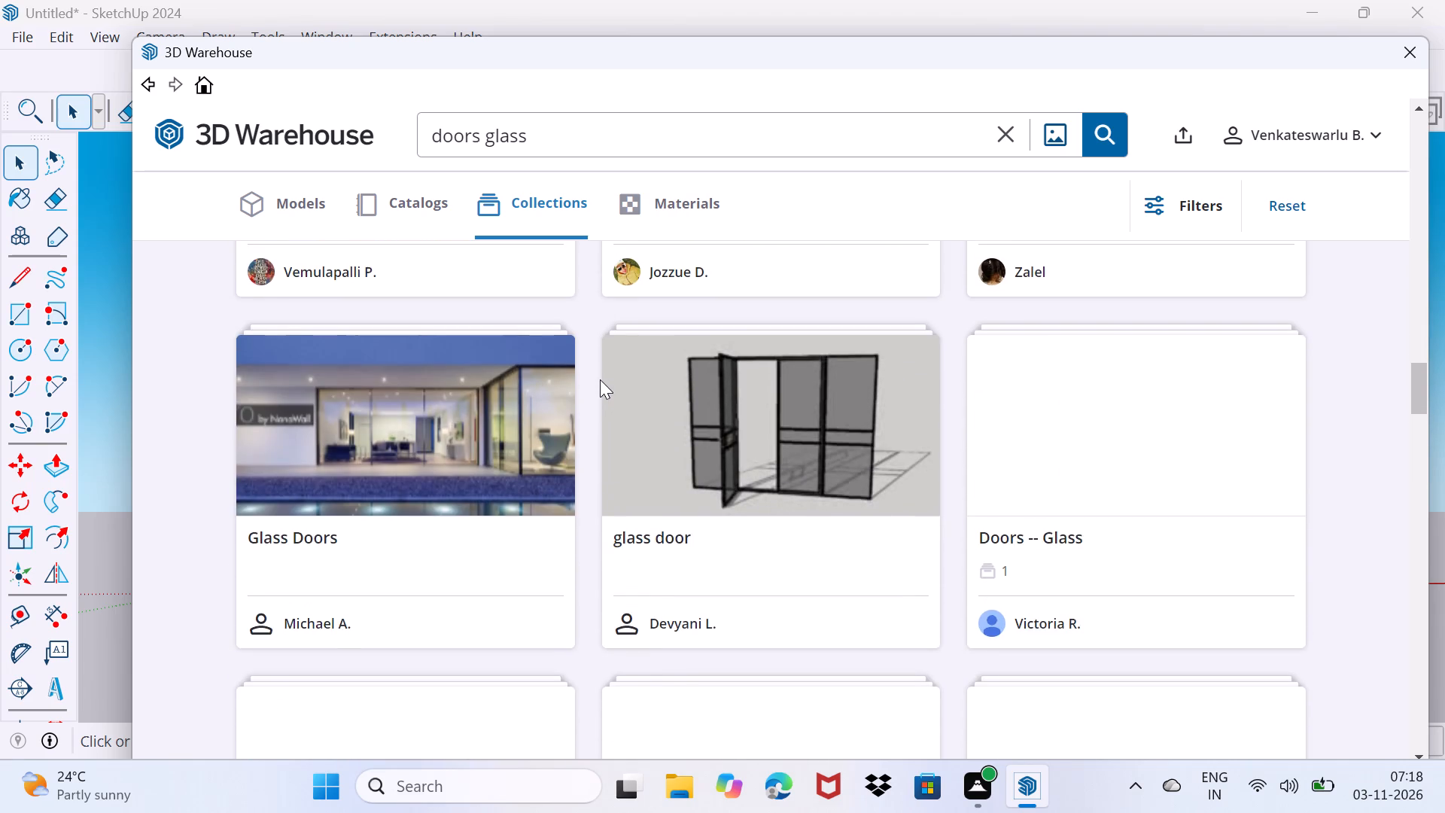
{"action": "scroll", "coordinate": [600, 379], "scroll_direction": "up", "scroll_amount": 5}
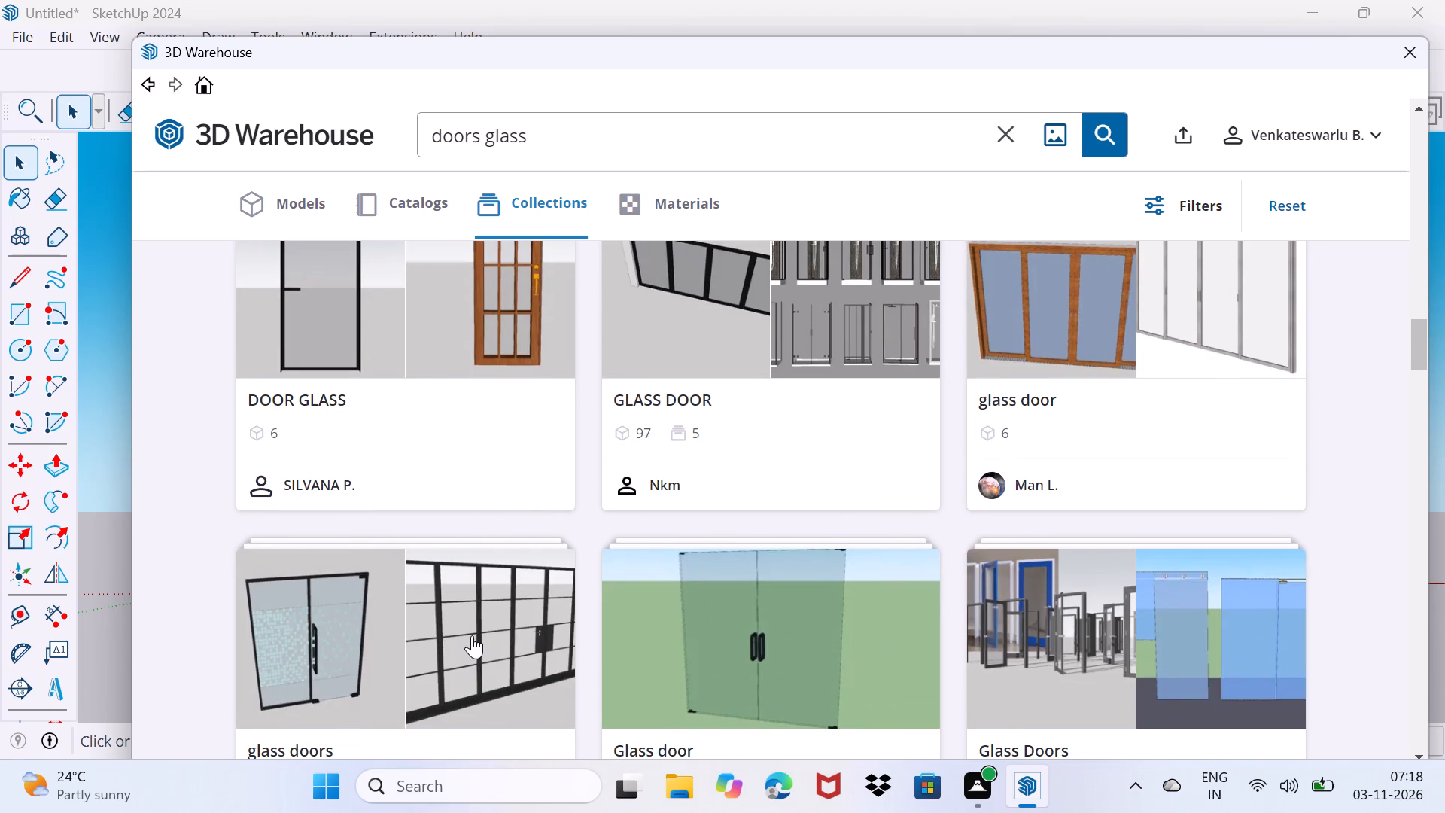
{"action": "left_click", "coordinate": [472, 635]}
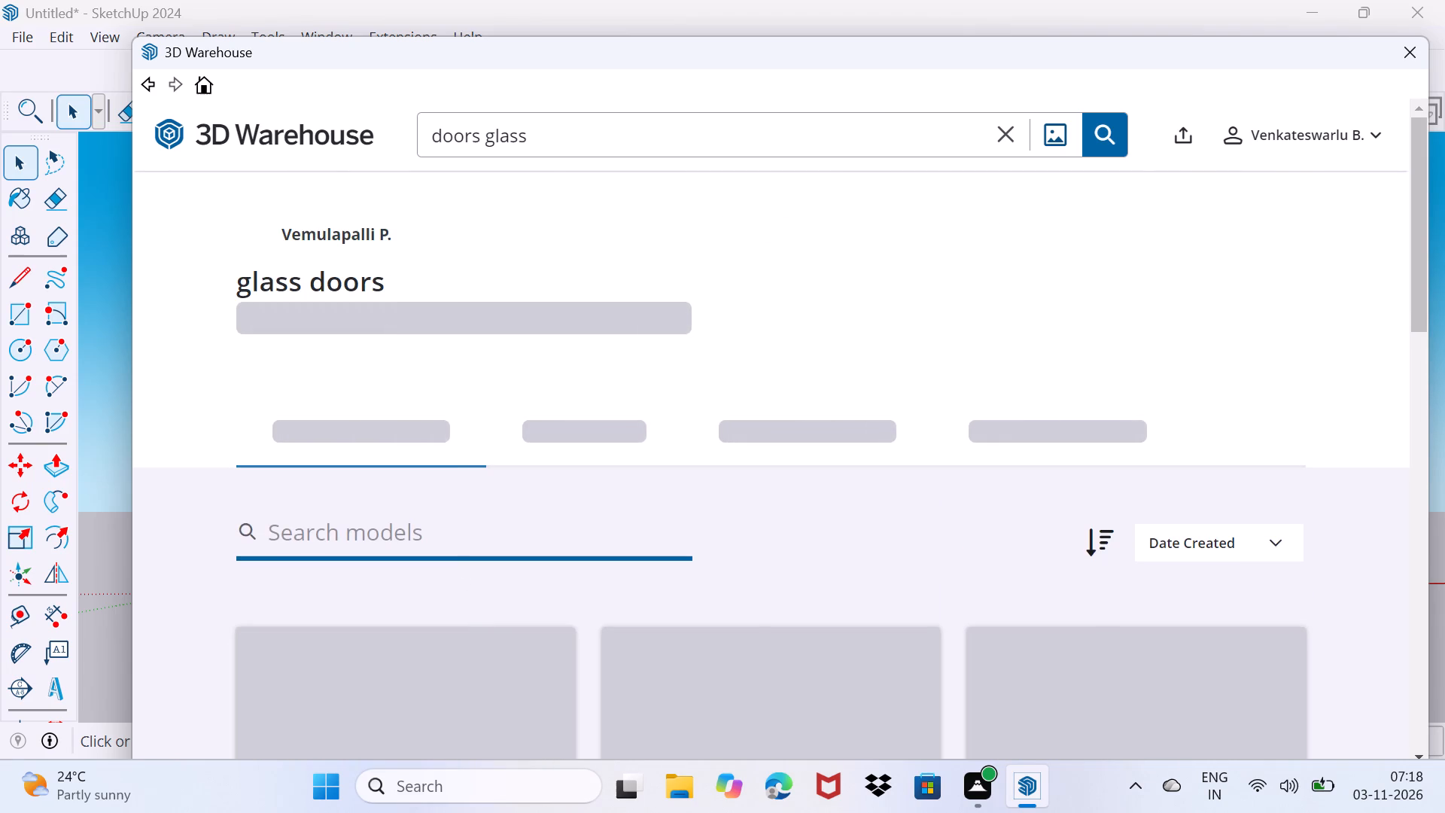
Load the black-framed "door glass" model directly into the project and place it on the paving in front of the base openings.
{"action": "scroll", "coordinate": [445, 544], "scroll_direction": "down", "scroll_amount": 4}
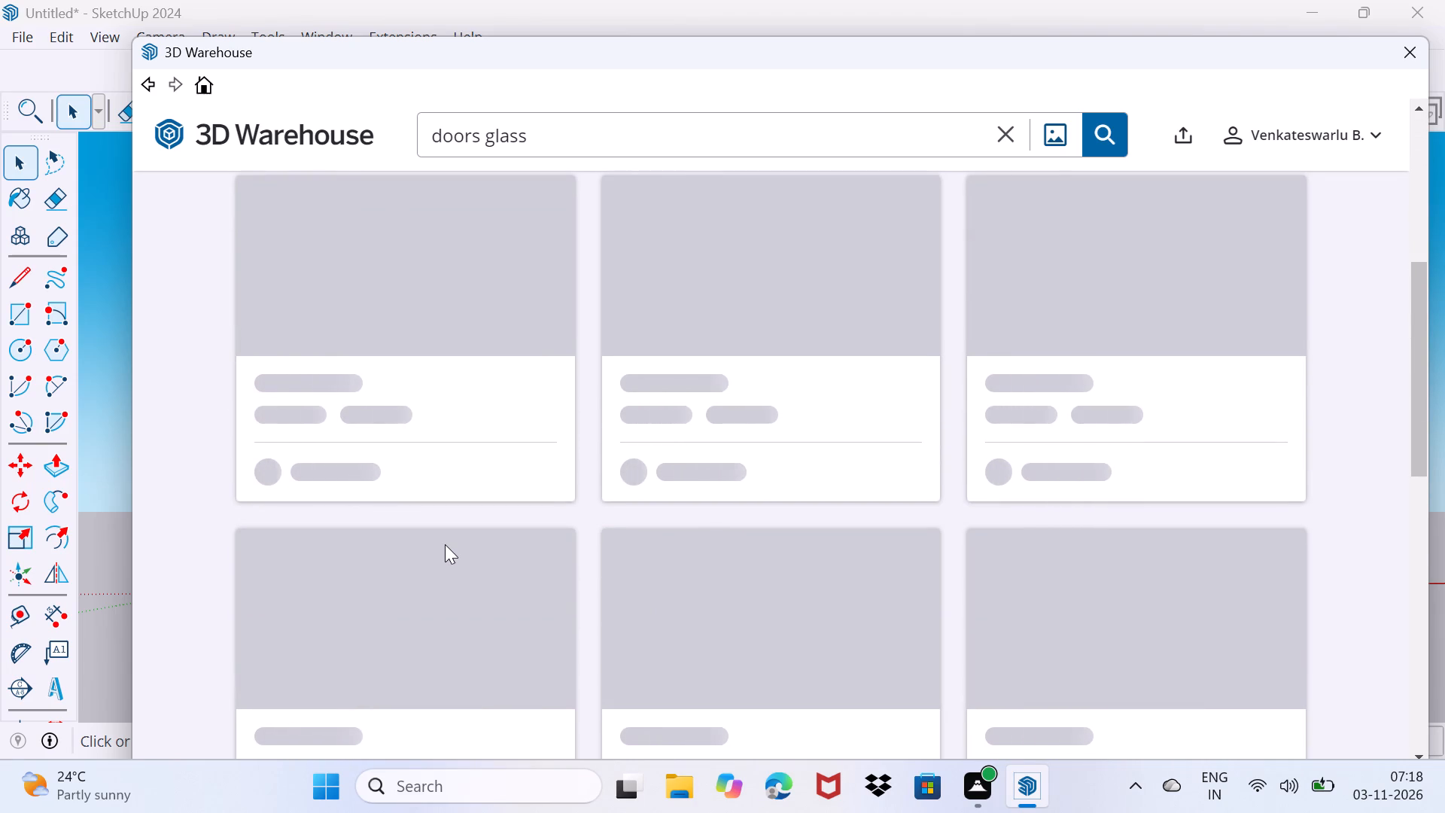
{"action": "scroll", "coordinate": [445, 544], "scroll_direction": "down", "scroll_amount": 1}
{"action": "scroll", "coordinate": [445, 544], "scroll_direction": "up", "scroll_amount": 1}
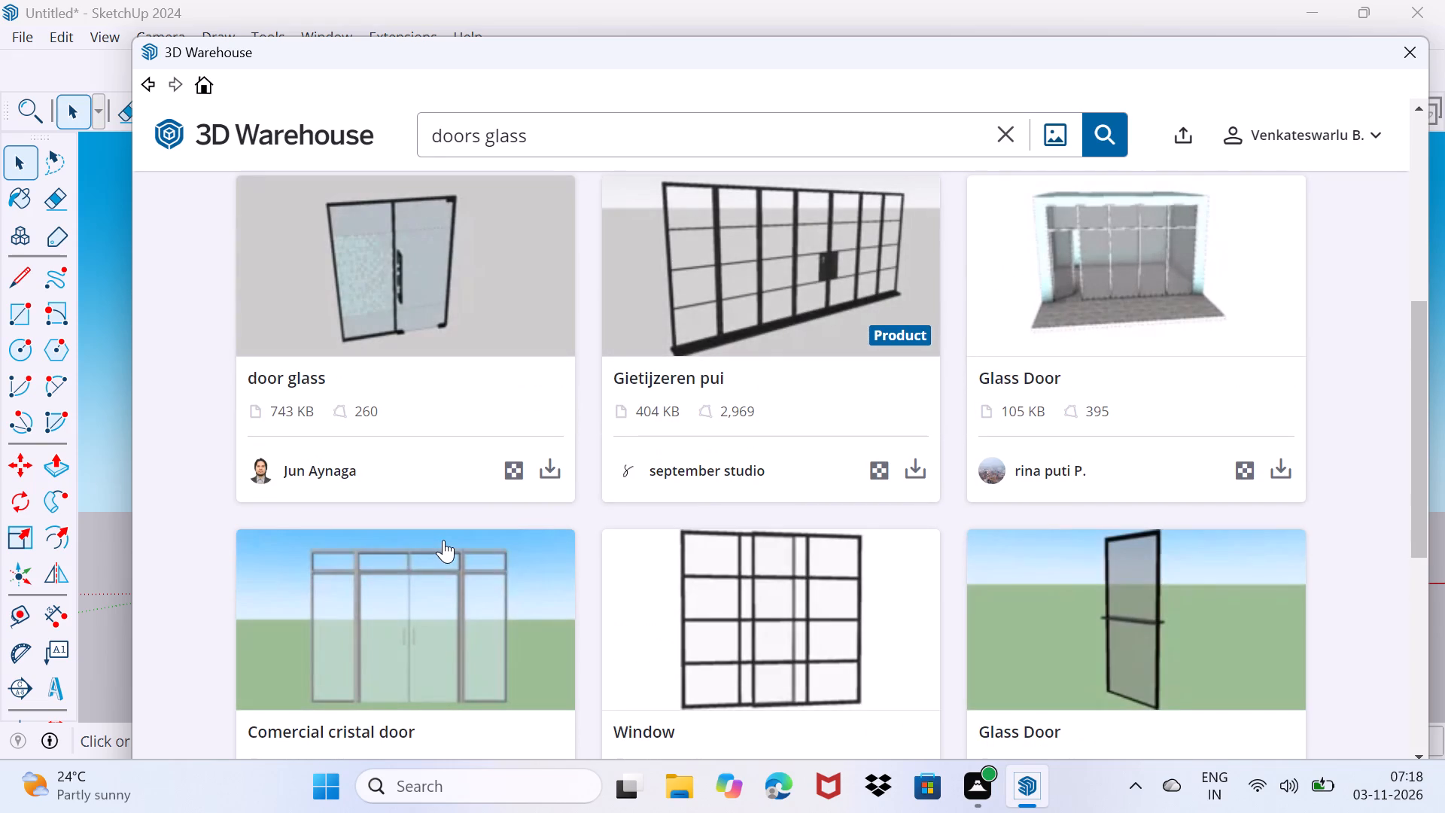
{"action": "scroll", "coordinate": [443, 540], "scroll_direction": "down", "scroll_amount": 4}
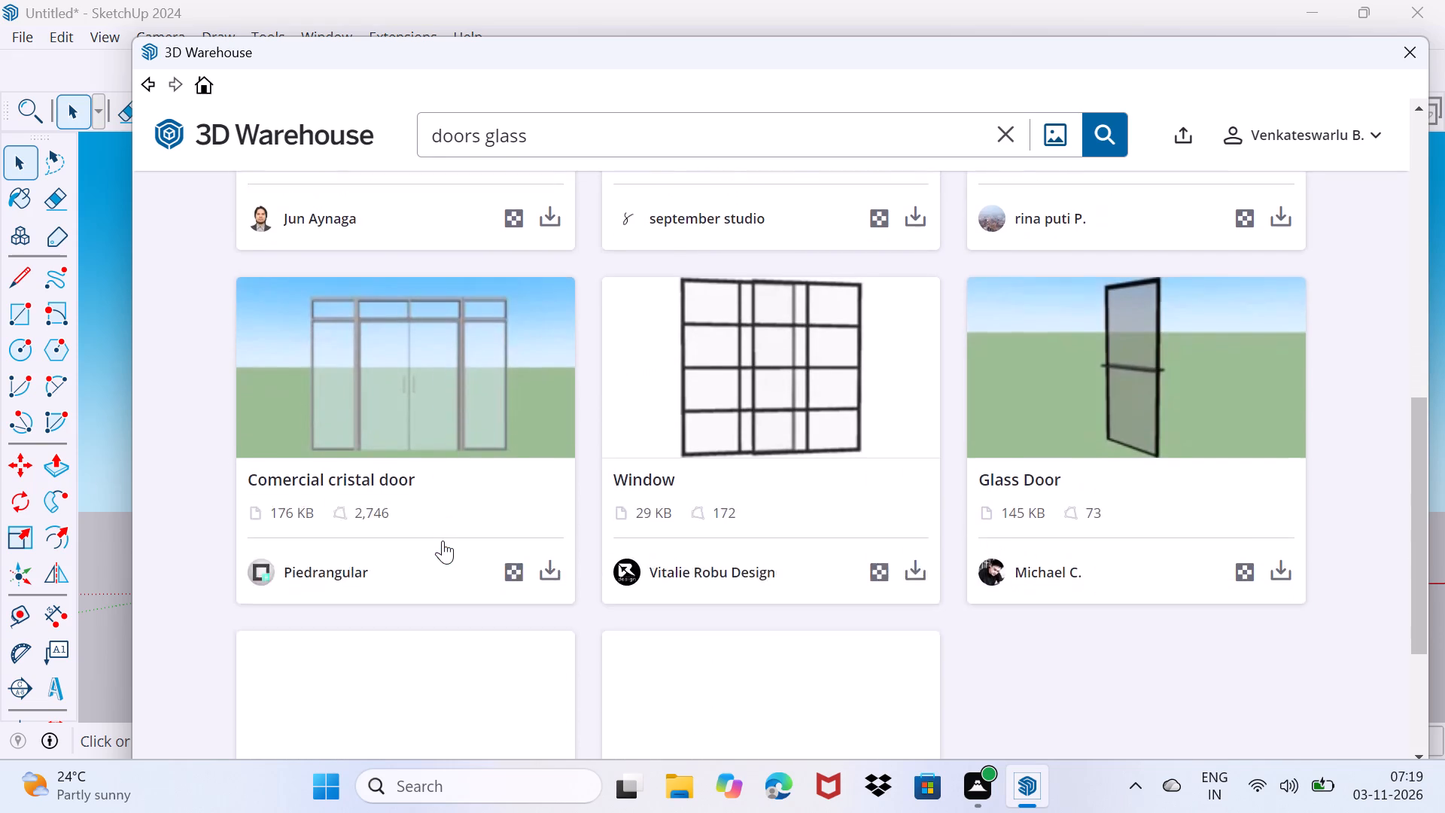
{"action": "scroll", "coordinate": [443, 540], "scroll_direction": "down", "scroll_amount": 3}
{"action": "scroll", "coordinate": [443, 540], "scroll_direction": "up", "scroll_amount": 4}
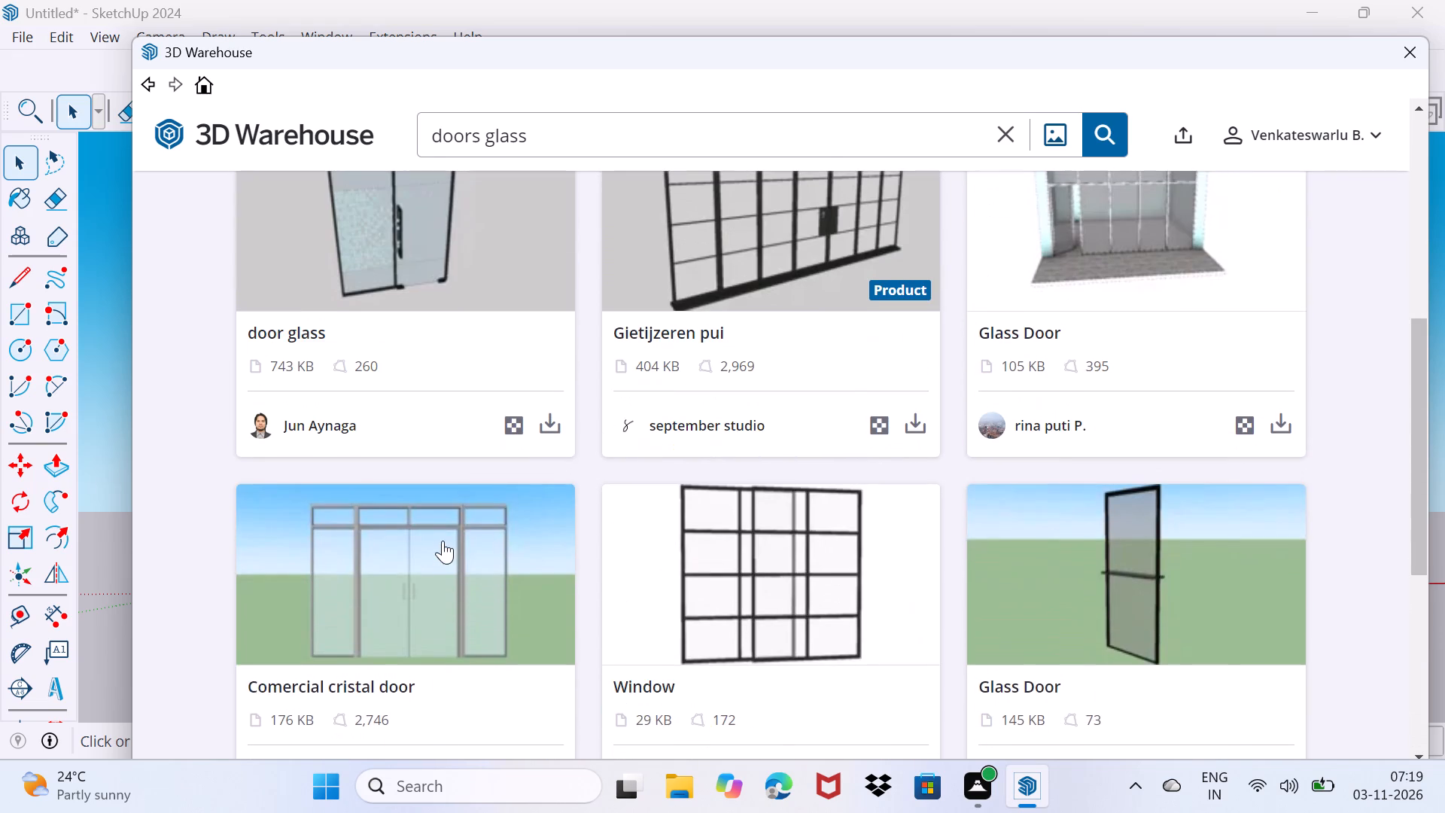
{"action": "scroll", "coordinate": [442, 538], "scroll_direction": "up", "scroll_amount": 1}
{"action": "left_click", "coordinate": [546, 531]}
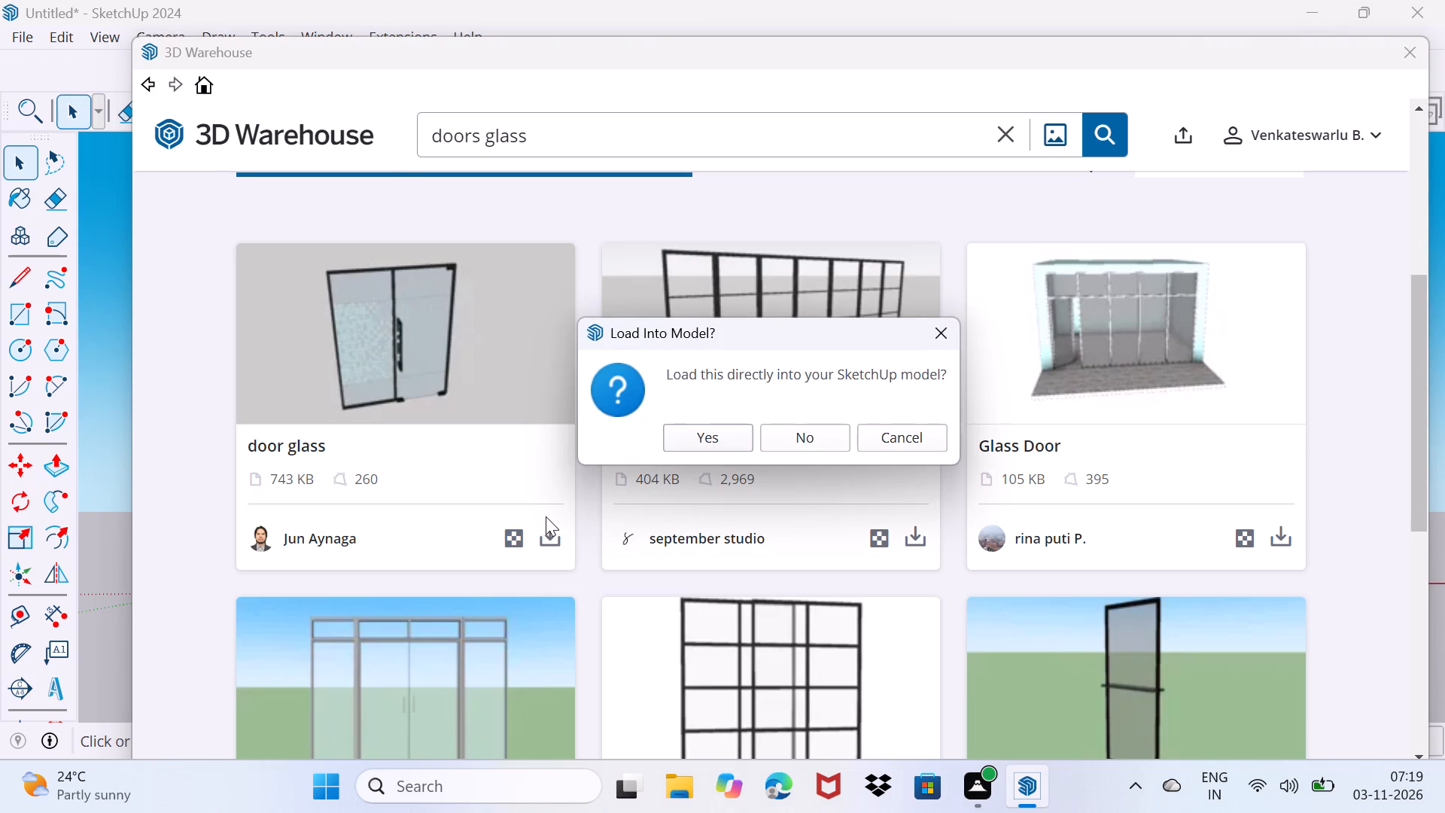
{"action": "left_click", "coordinate": [673, 433]}
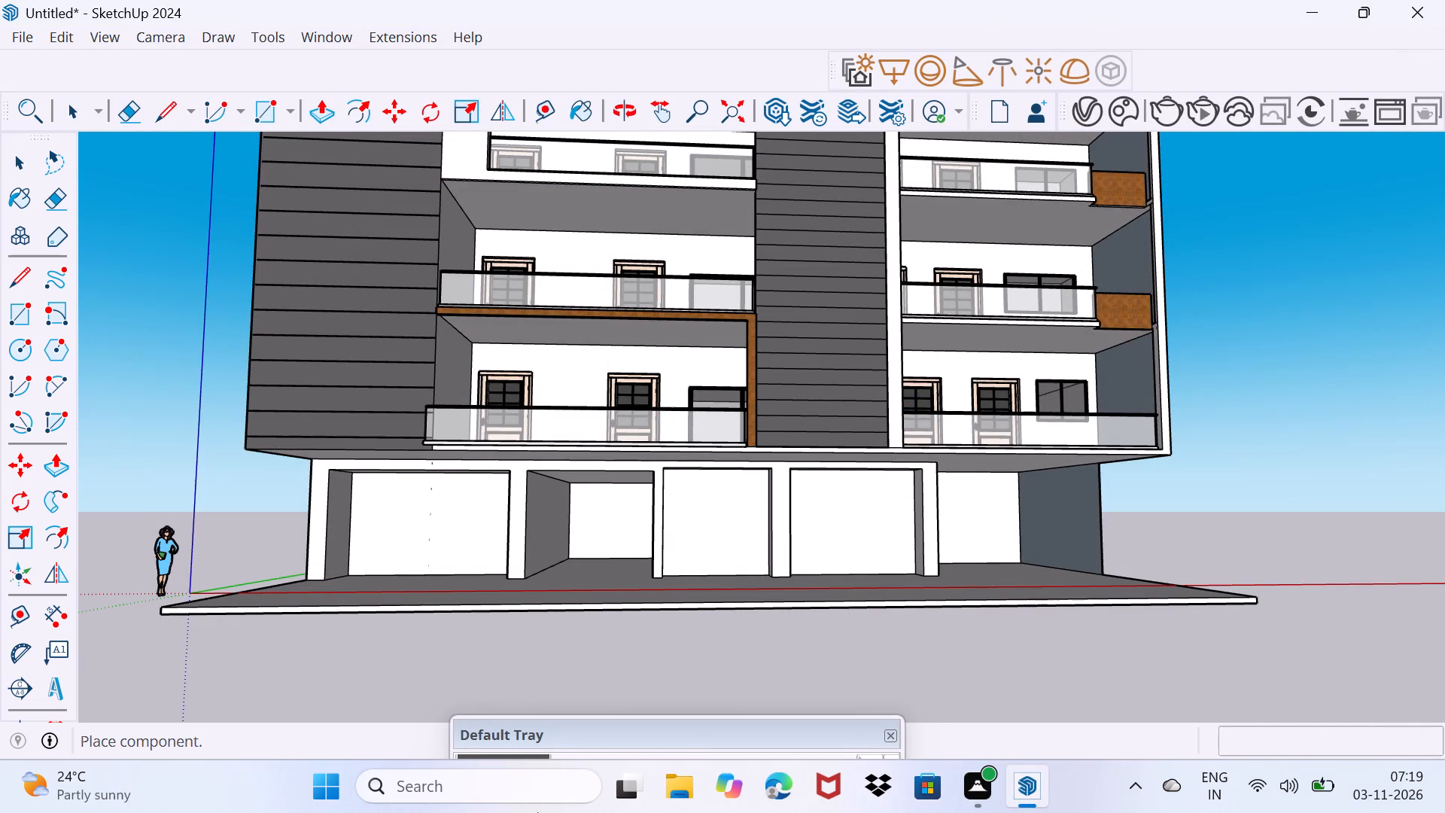
{"action": "scroll", "coordinate": [382, 527], "scroll_direction": "up", "scroll_amount": 5}
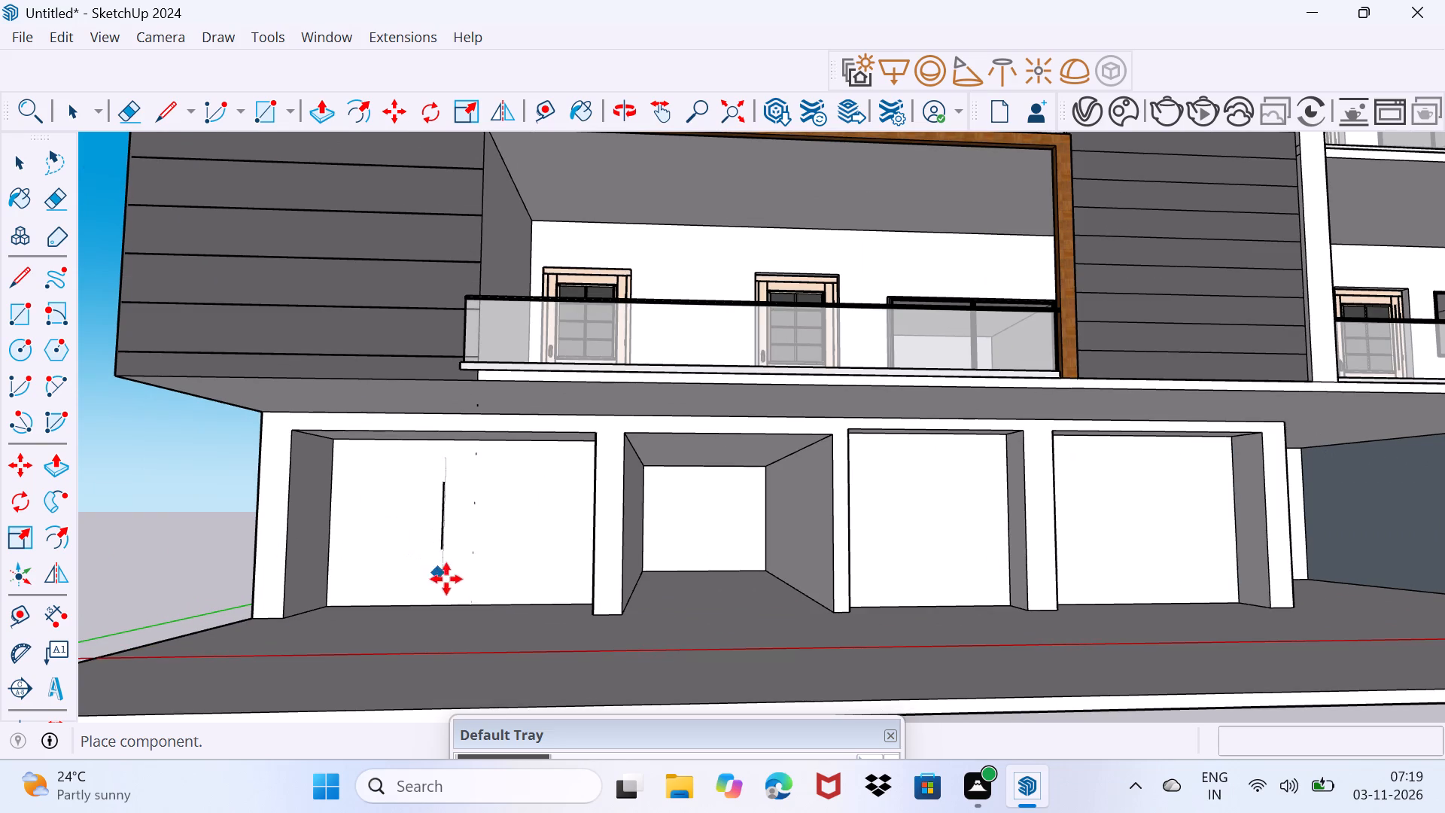
{"action": "middle_click_drag", "start_coordinate": [477, 643], "coordinate": [701, 676]}
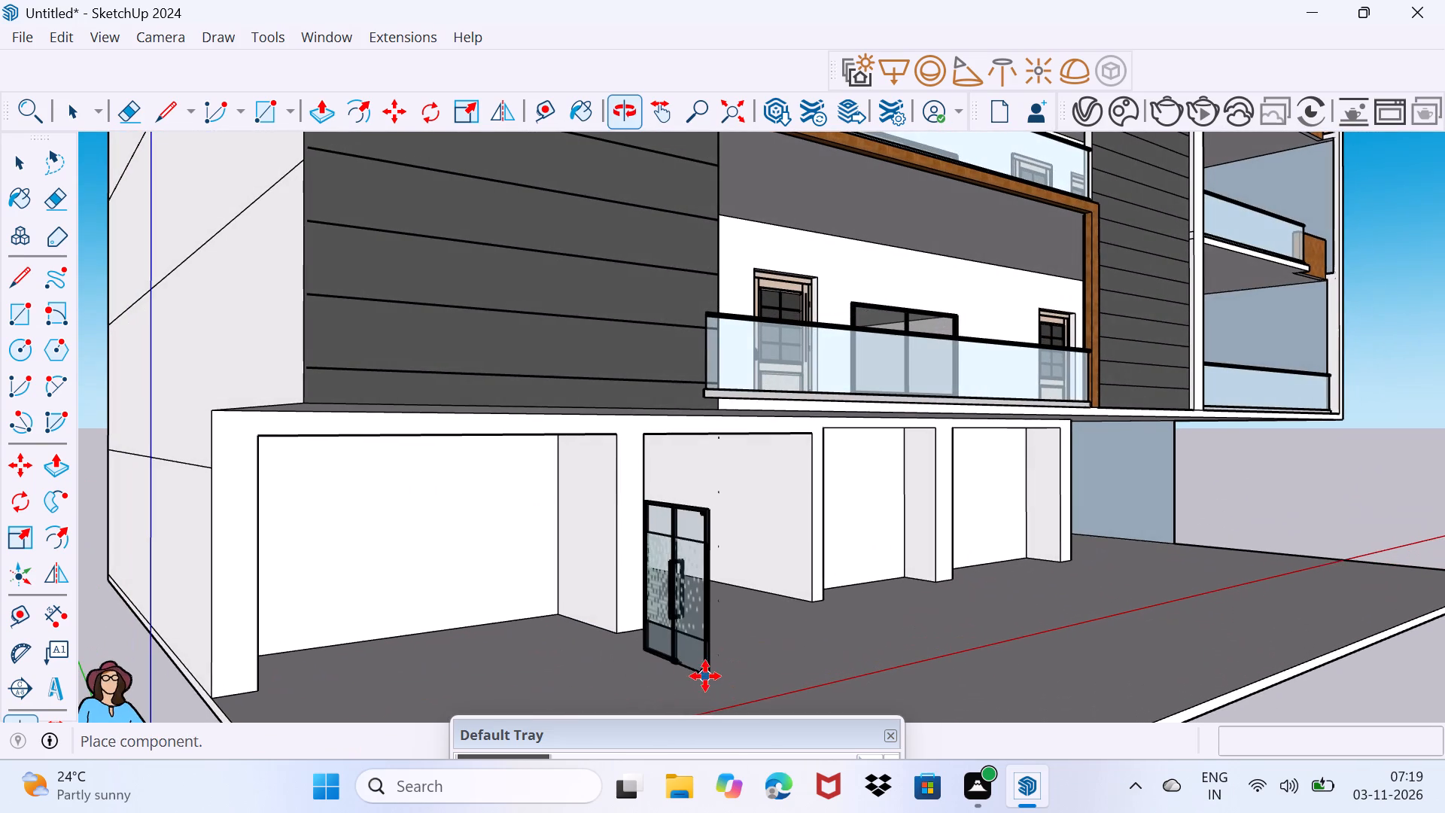
{"action": "left_click", "coordinate": [710, 673]}
Rotate the glass door 90° on the ground plane so that it faces the front like the base openings.
{"action": "middle_click_drag", "start_coordinate": [744, 647], "coordinate": [529, 650]}
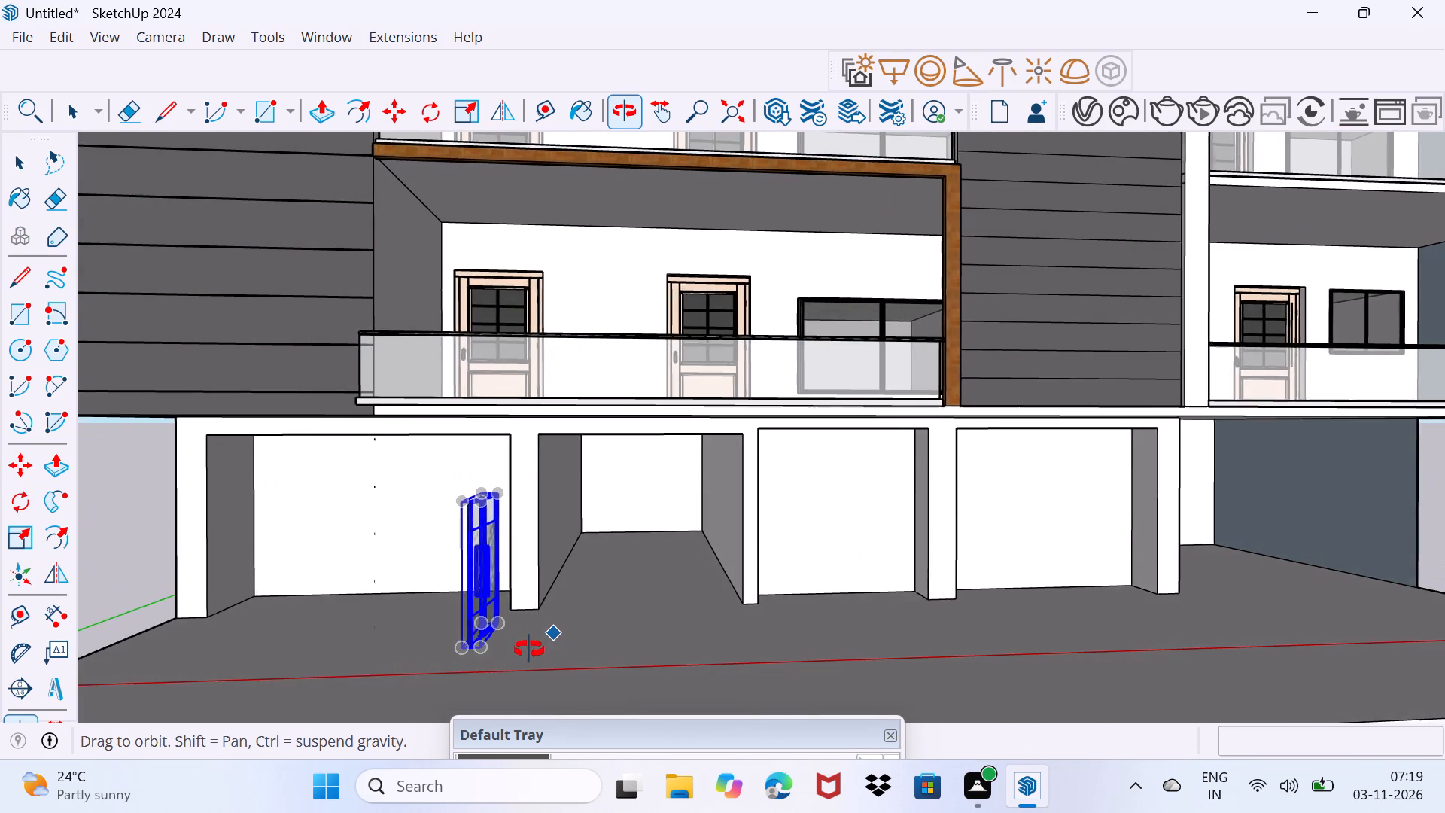
{"action": "middle_click_drag", "start_coordinate": [529, 650], "coordinate": [521, 500]}
{"action": "middle_click_drag", "start_coordinate": [522, 499], "coordinate": [528, 594]}
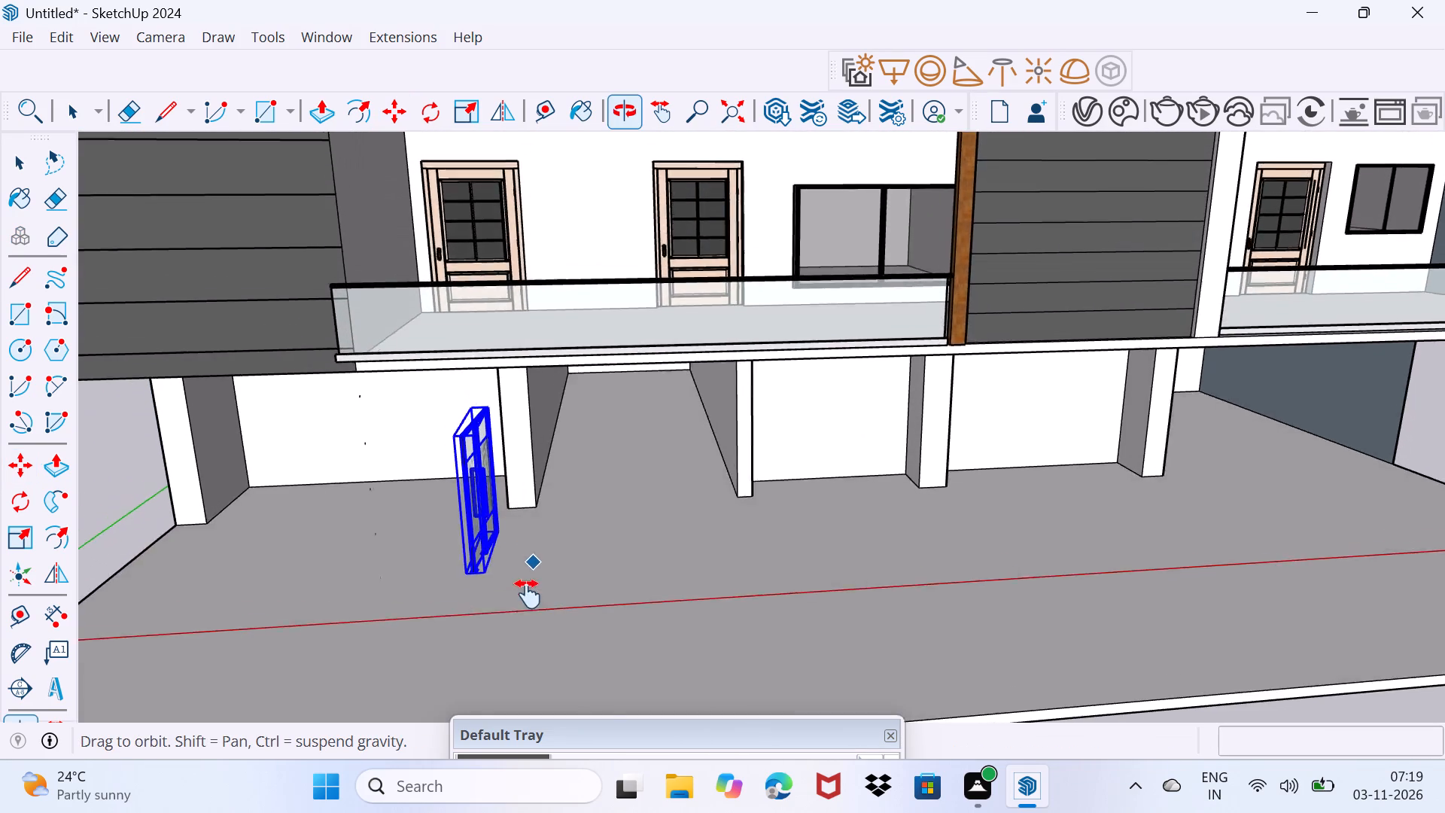
{"action": "middle_click_drag", "start_coordinate": [528, 594], "coordinate": [518, 516]}
{"action": "middle_click_drag", "start_coordinate": [510, 538], "coordinate": [525, 586]}
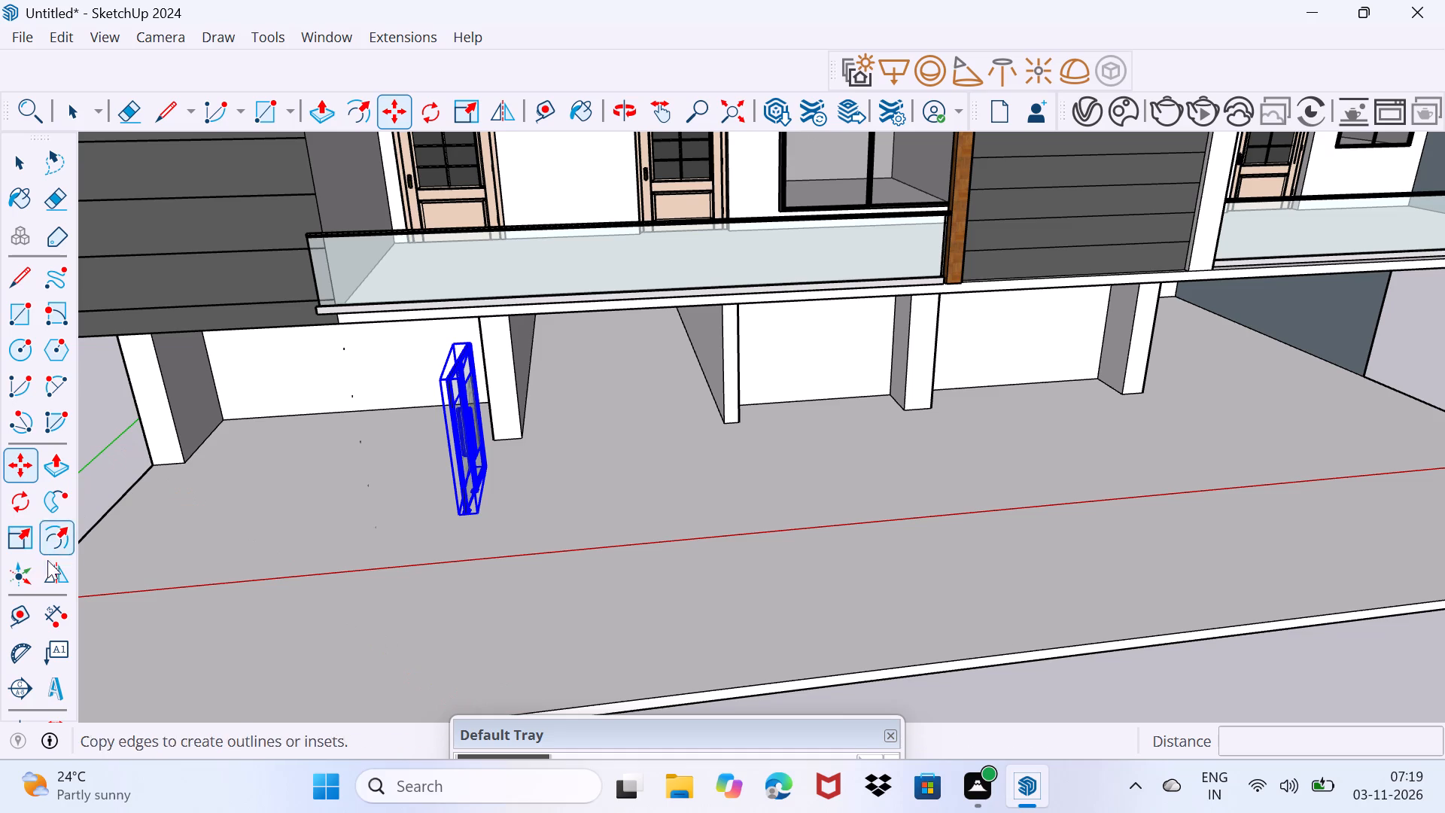
{"action": "left_click", "coordinate": [27, 504]}
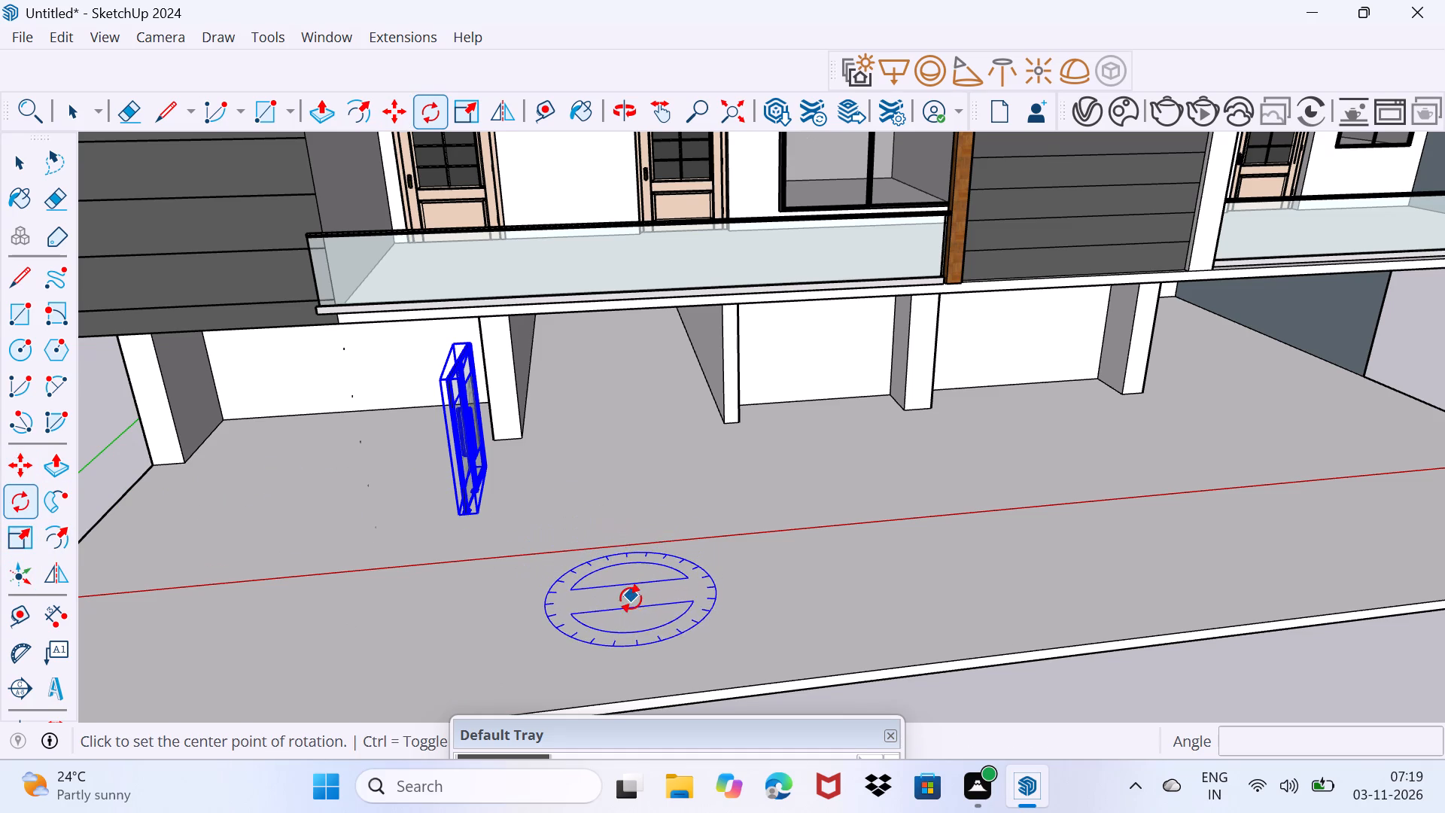
{"action": "left_click", "coordinate": [631, 598]}
{"action": "left_click", "coordinate": [615, 486]}
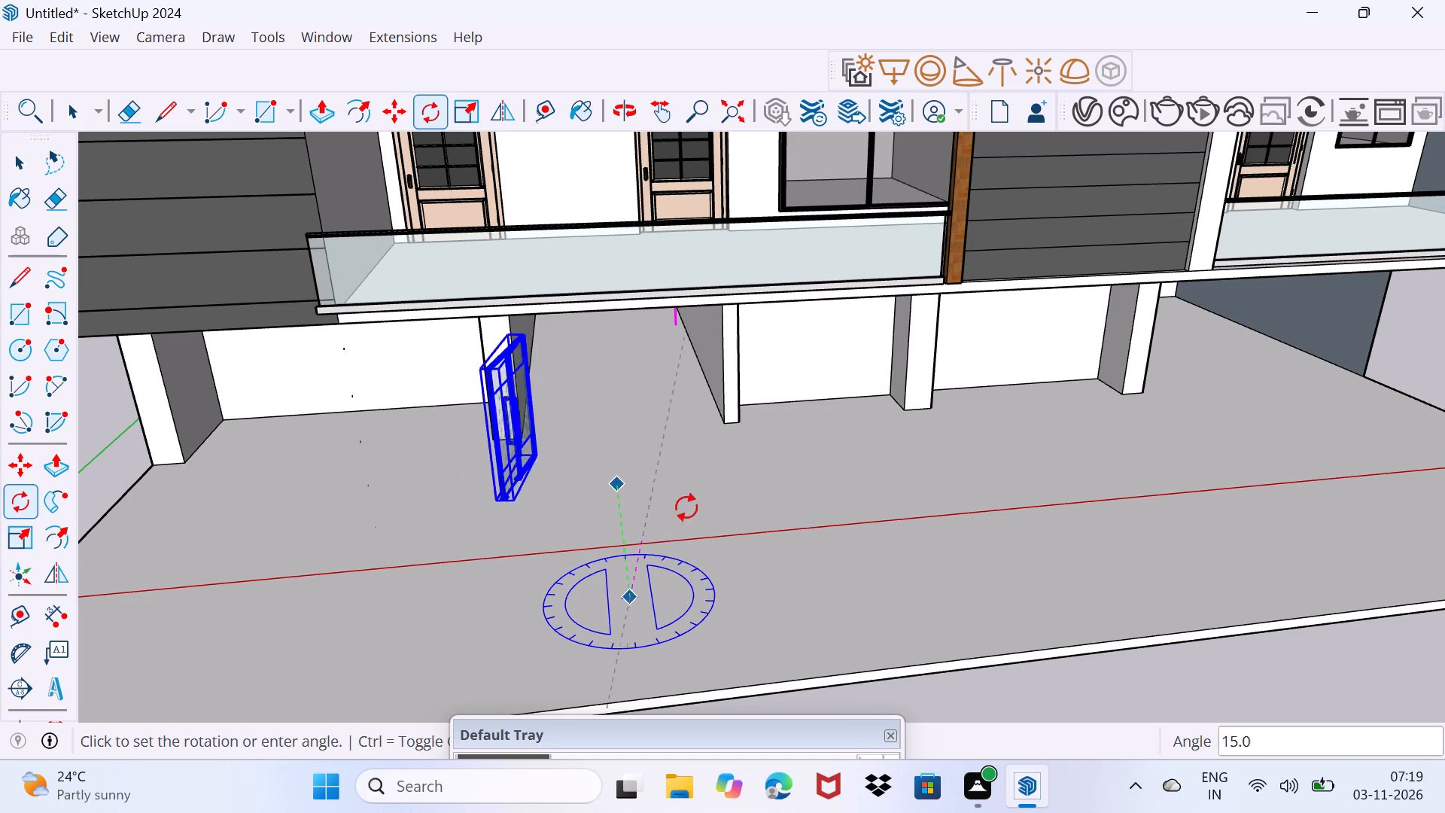
{"action": "left_click", "coordinate": [793, 586]}
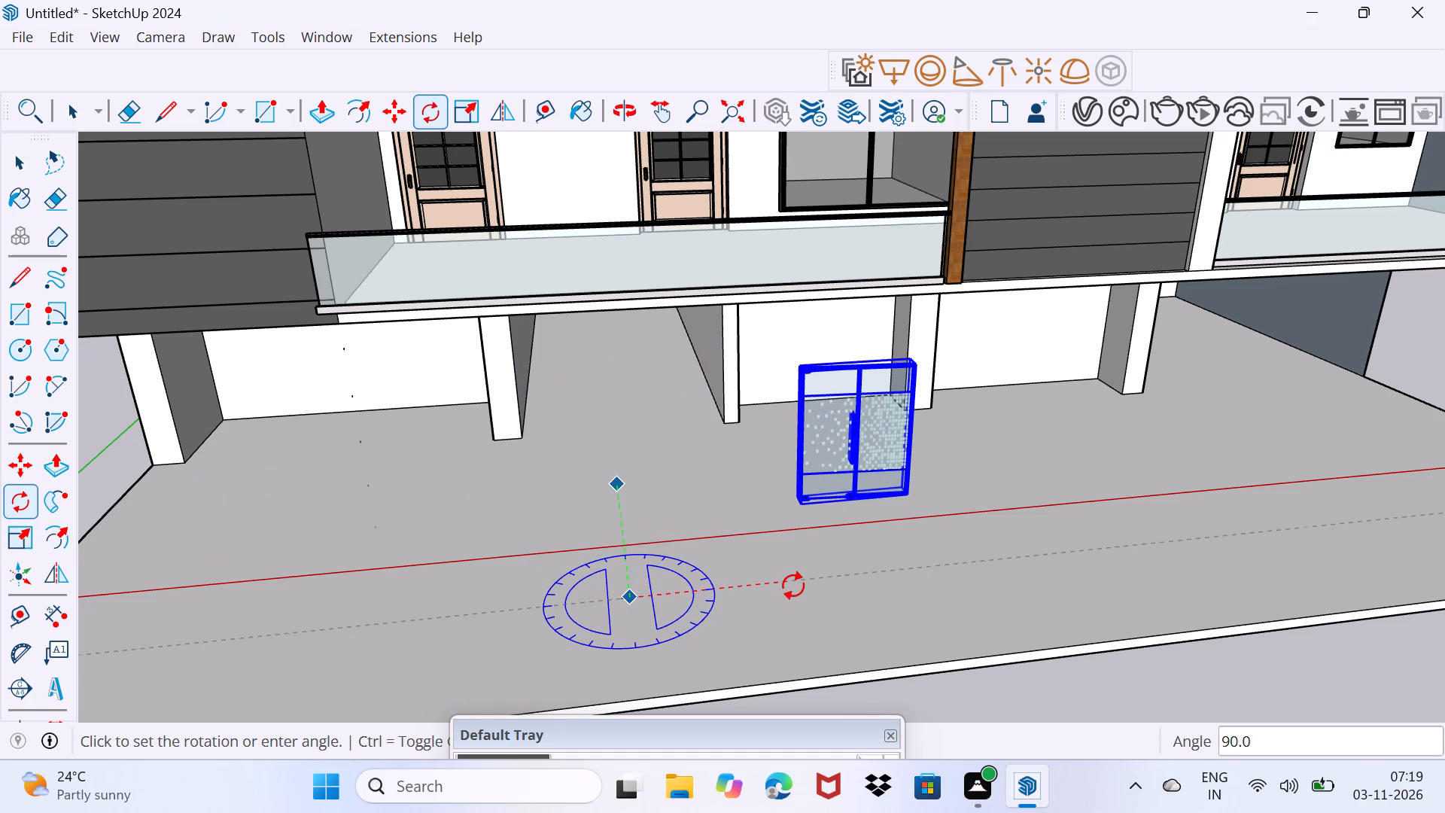
Move the glass door by its bottom corner onto the base corner of the column between the first opening and the open passage.
{"action": "scroll", "coordinate": [796, 500], "scroll_direction": "up", "scroll_amount": 4}
{"action": "middle_click_drag", "start_coordinate": [814, 510], "coordinate": [476, 416]}
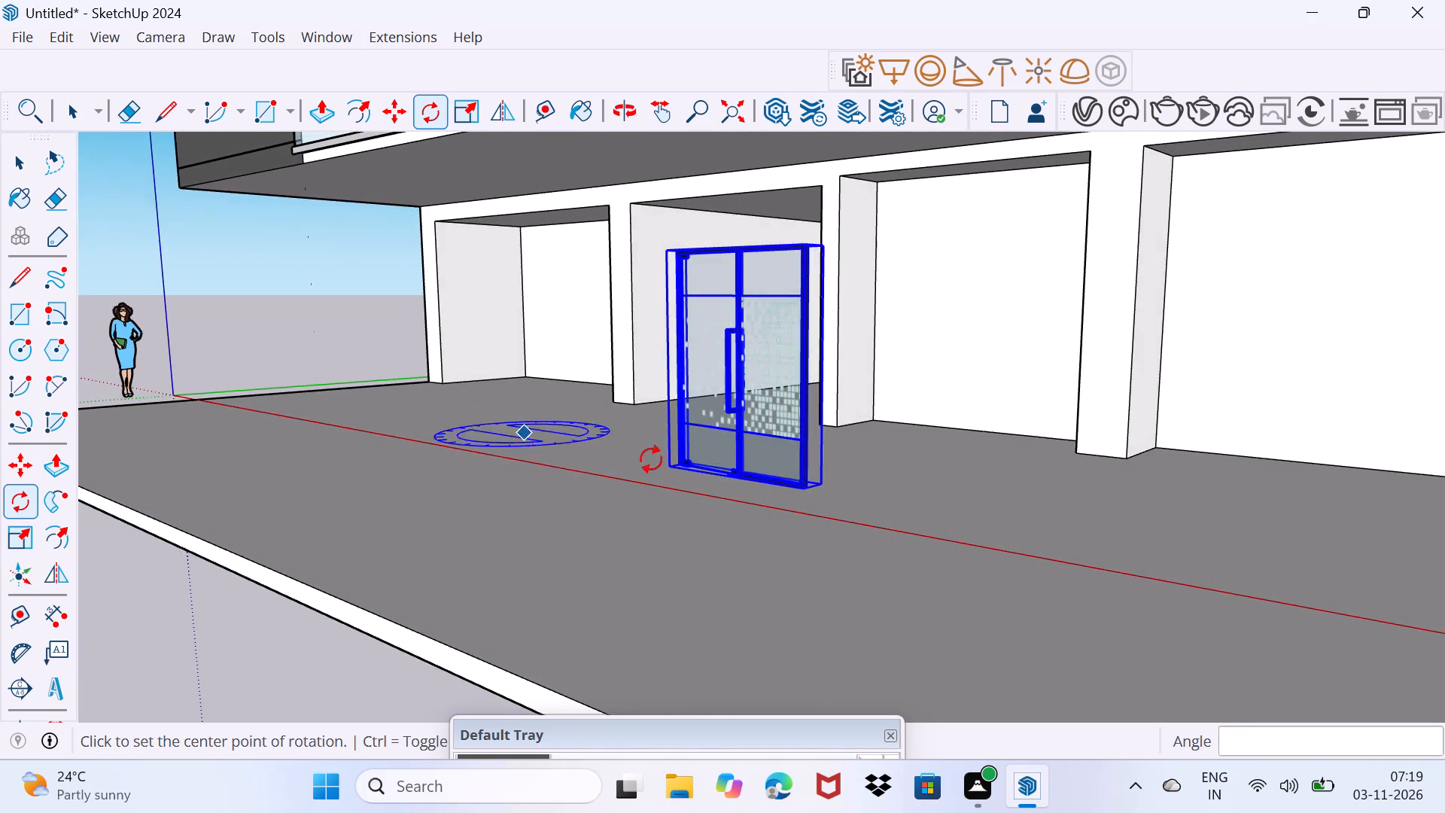
{"action": "scroll", "coordinate": [666, 452], "scroll_direction": "up", "scroll_amount": 3}
{"action": "key", "text": "m"}
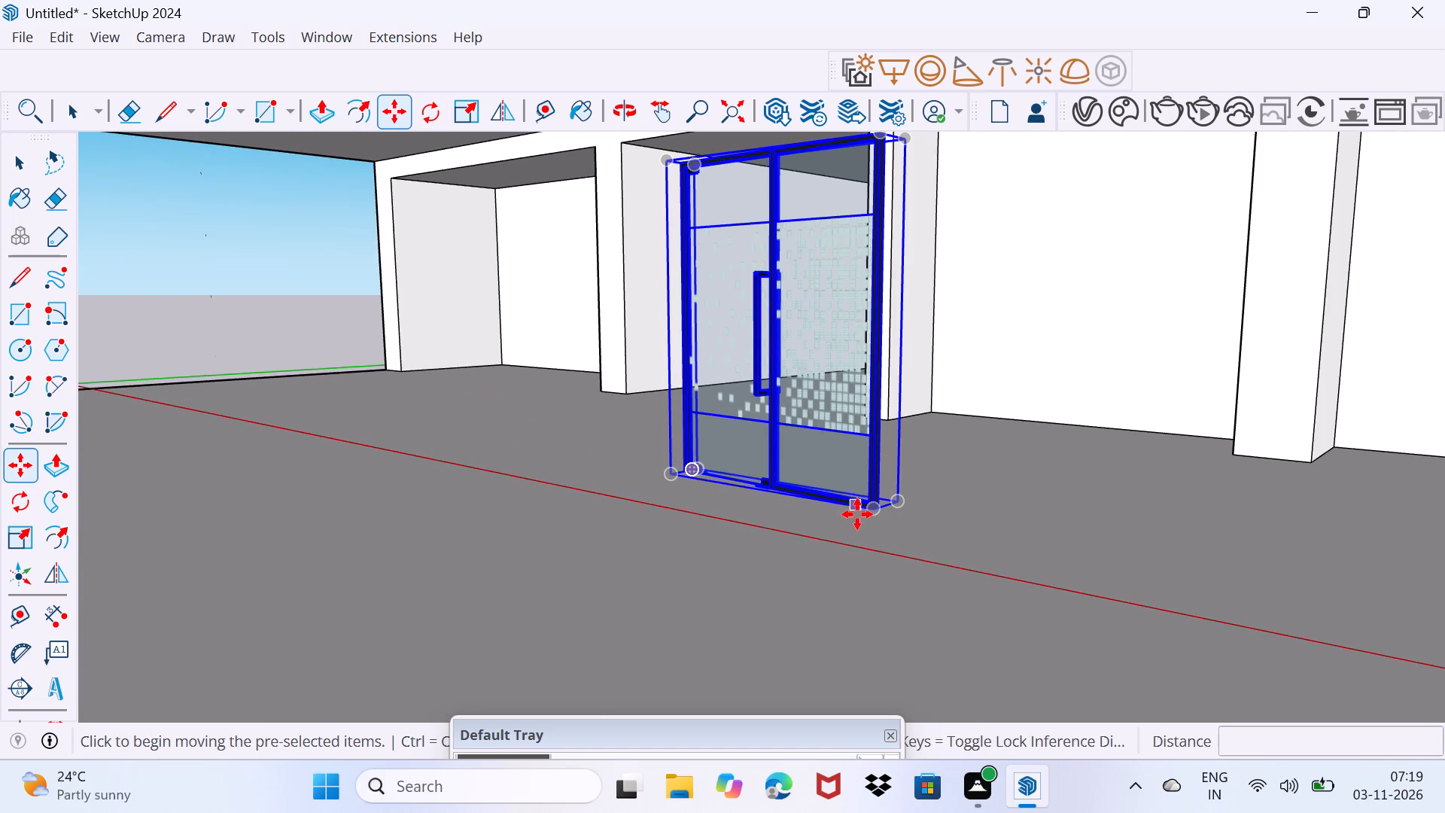
{"action": "left_click", "coordinate": [865, 513]}
{"action": "scroll", "coordinate": [637, 412], "scroll_direction": "up", "scroll_amount": 3}
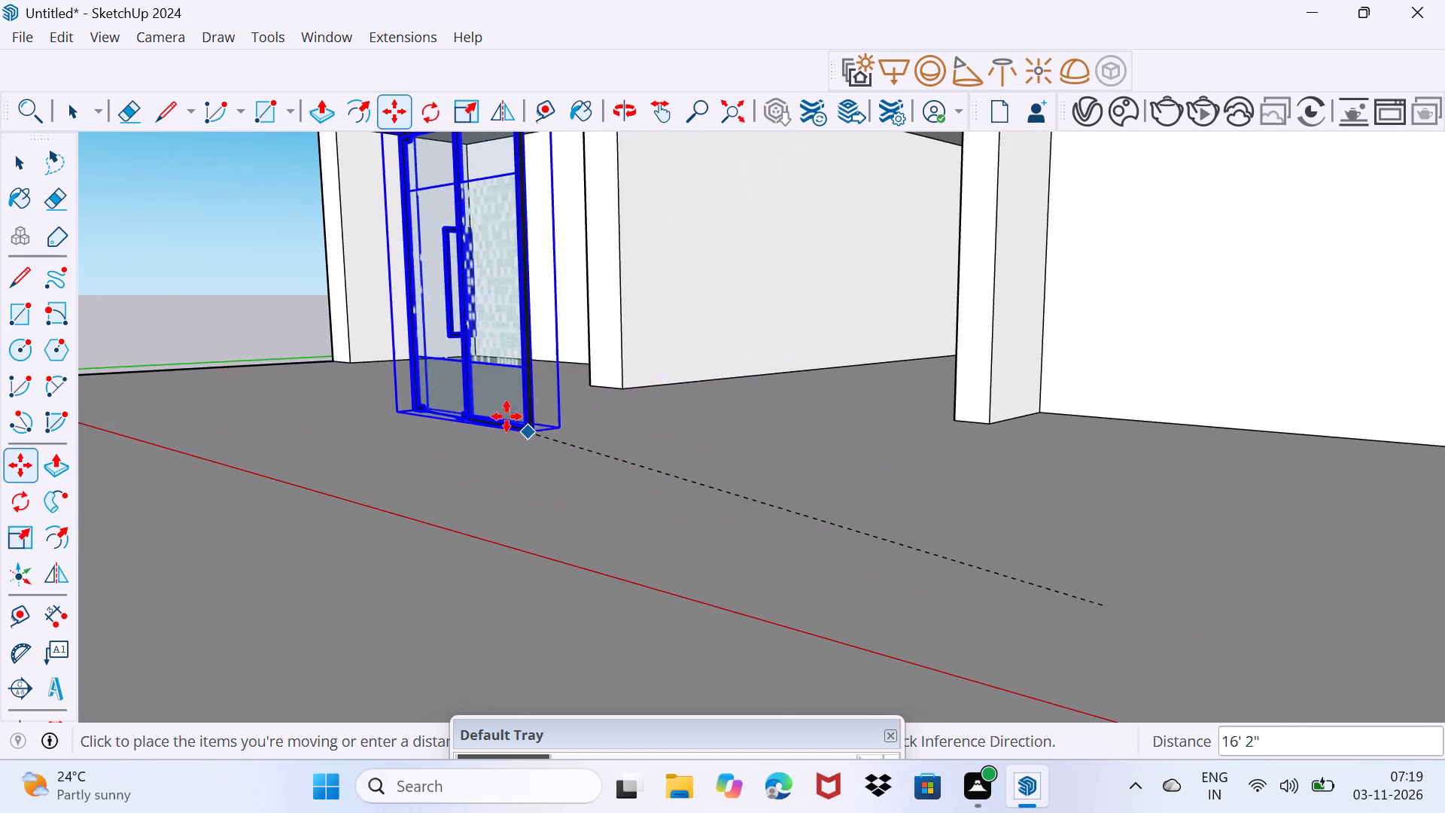
{"action": "middle_click_drag", "start_coordinate": [505, 411], "coordinate": [726, 452]}
{"action": "scroll", "coordinate": [608, 400], "scroll_direction": "up", "scroll_amount": 4}
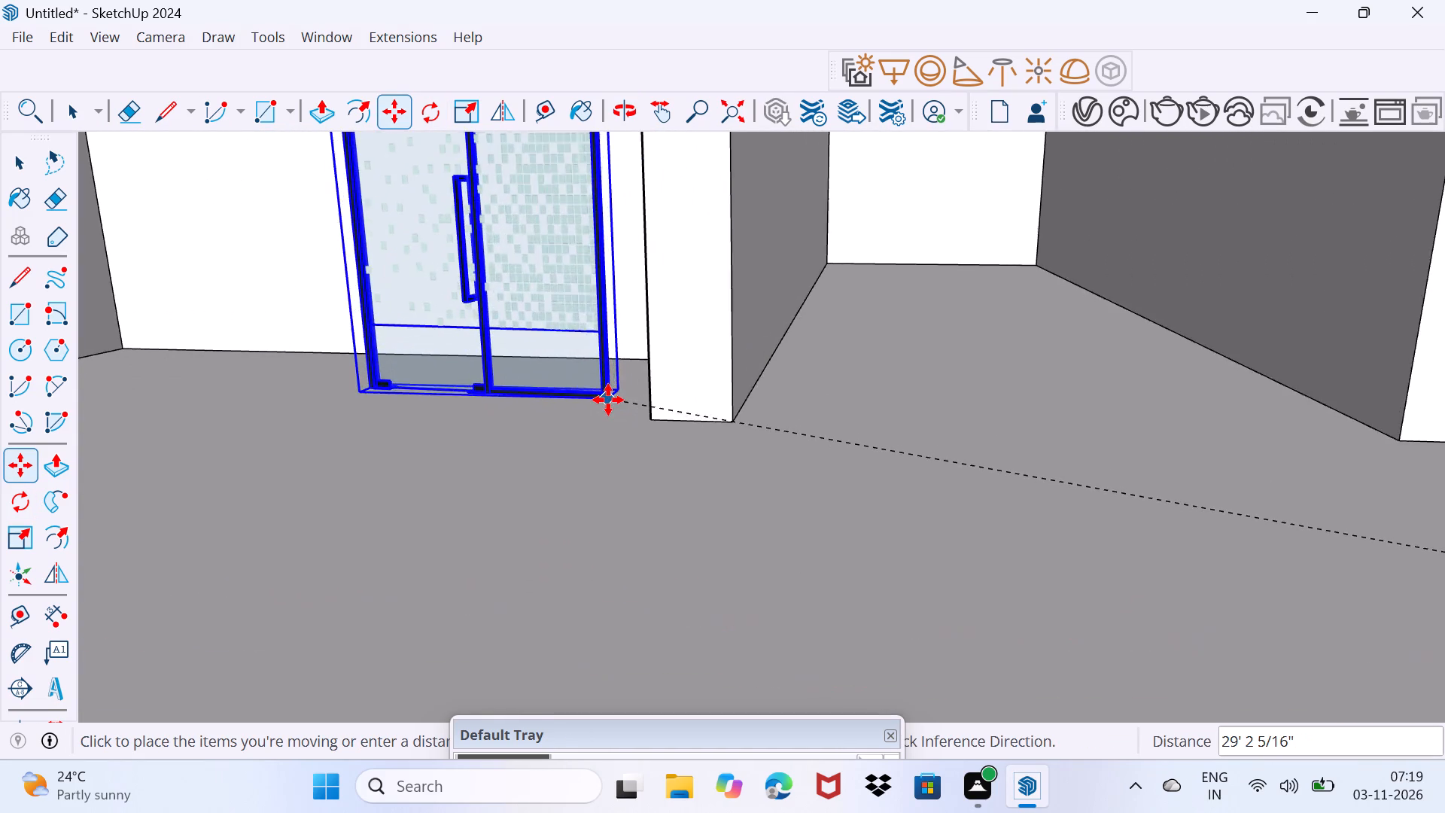
{"action": "scroll", "coordinate": [608, 400], "scroll_direction": "up", "scroll_amount": 4}
{"action": "middle_click_drag", "start_coordinate": [620, 419], "coordinate": [657, 409]}
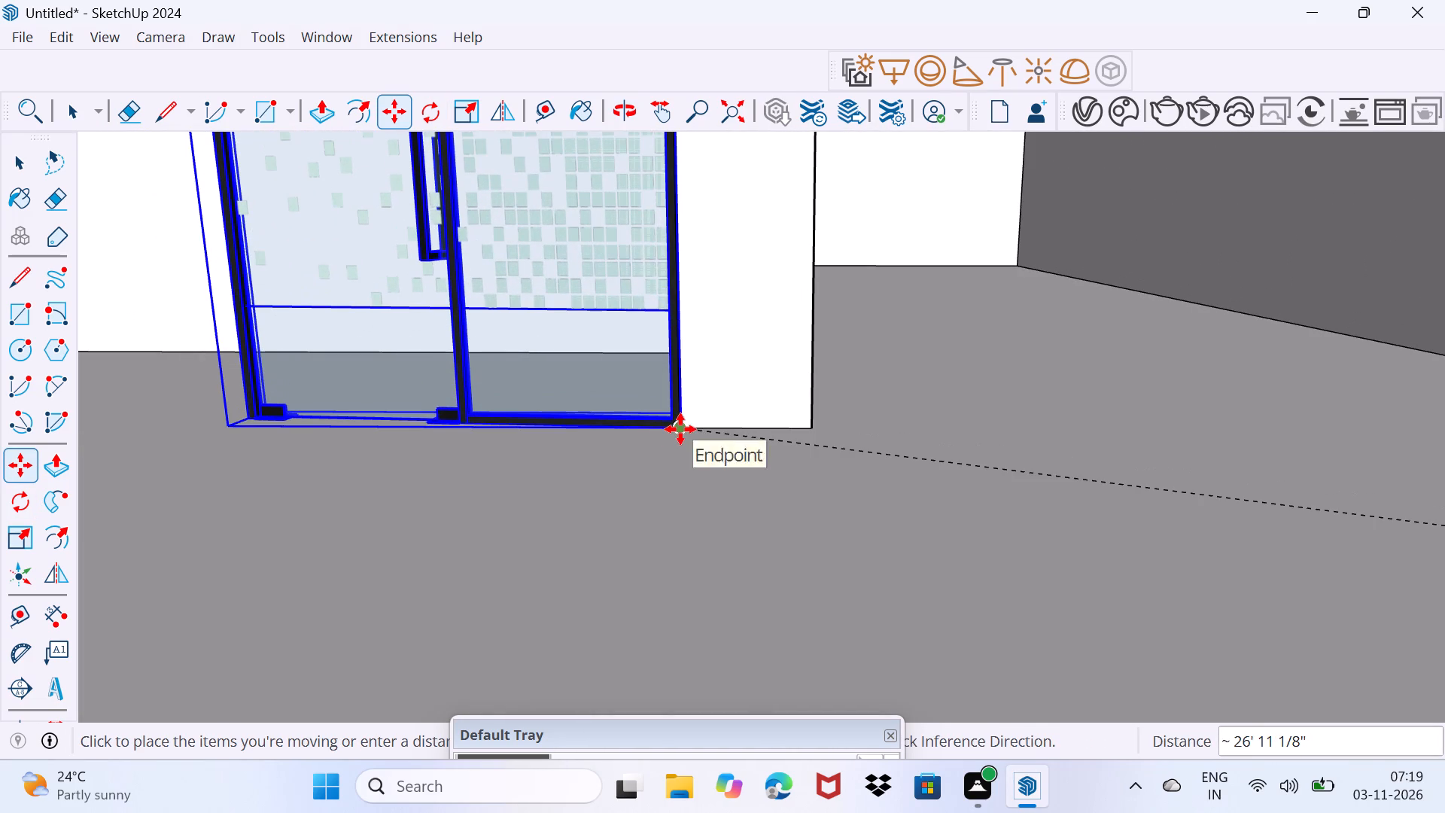
{"action": "left_click", "coordinate": [680, 429]}
Copy the glass door about 27' 11 5/16" along the front, to the far column of the opening beyond the passage.
{"action": "left_click", "coordinate": [680, 431]}
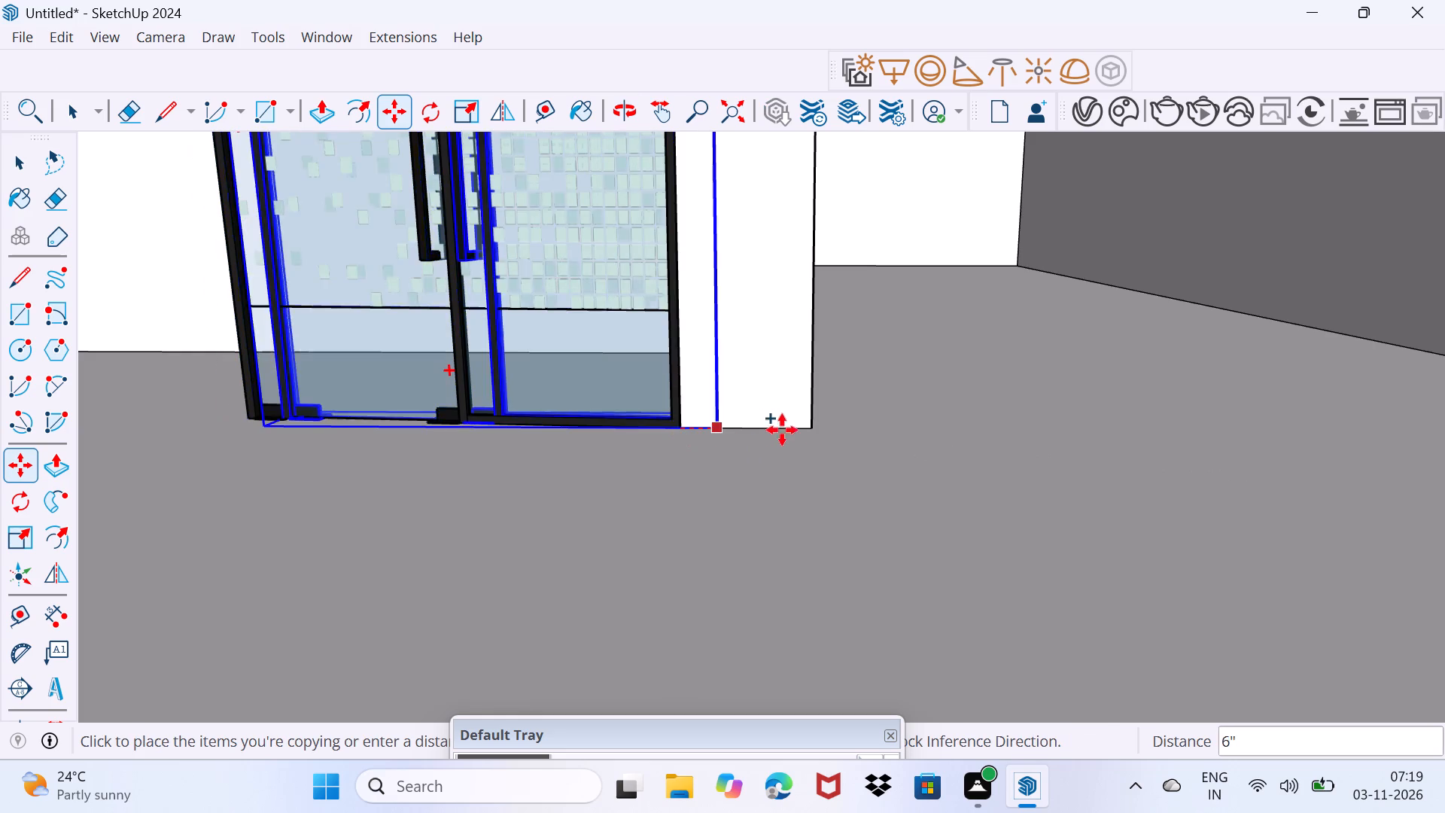
{"action": "scroll", "coordinate": [791, 436], "scroll_direction": "down", "scroll_amount": 9}
{"action": "middle_click_drag", "start_coordinate": [1035, 465], "coordinate": [532, 532], "text": "shift"}
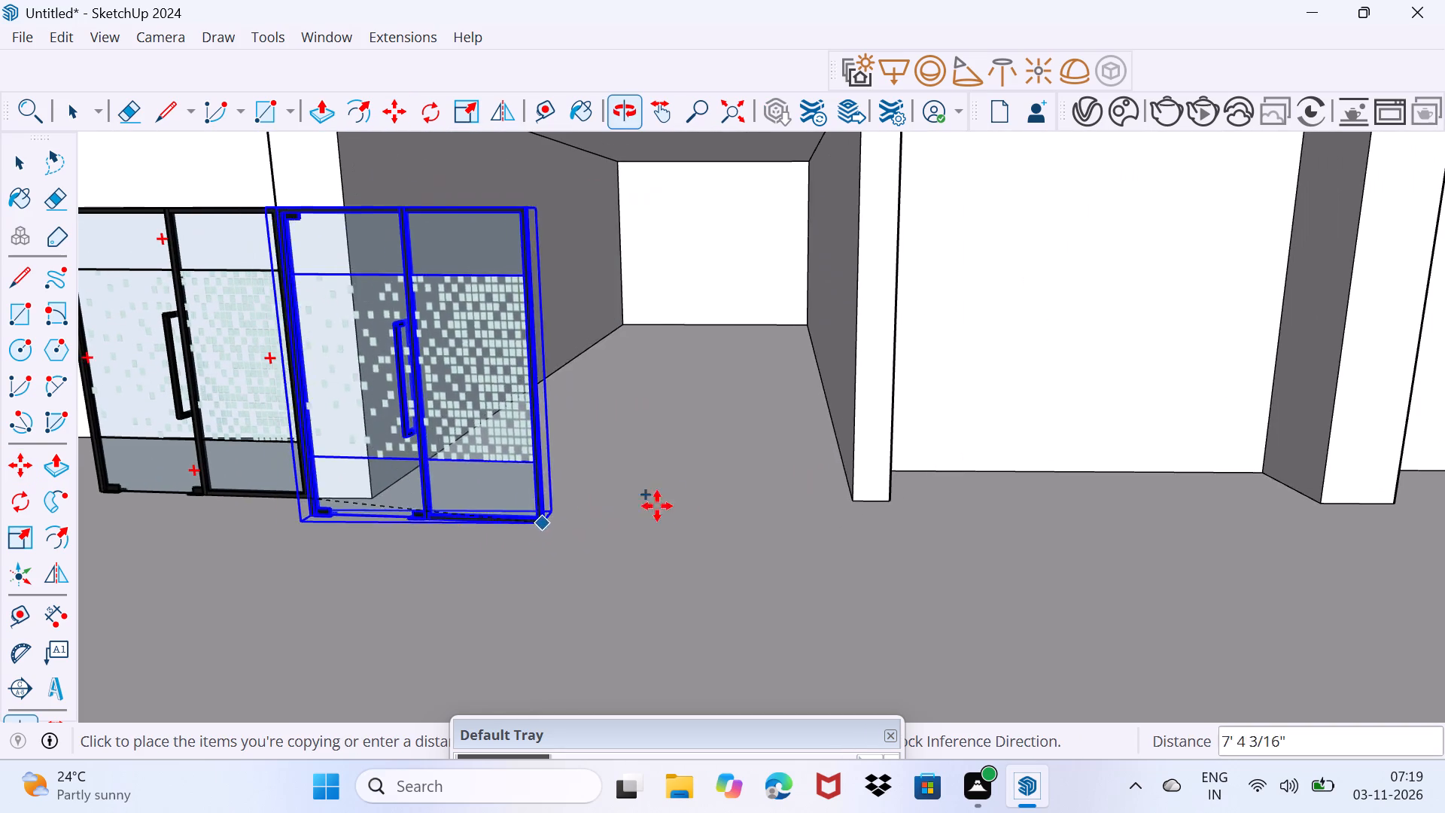
{"action": "scroll", "coordinate": [1297, 507], "scroll_direction": "up", "scroll_amount": 3}
{"action": "middle_click_drag", "start_coordinate": [1300, 507], "coordinate": [1188, 514]}
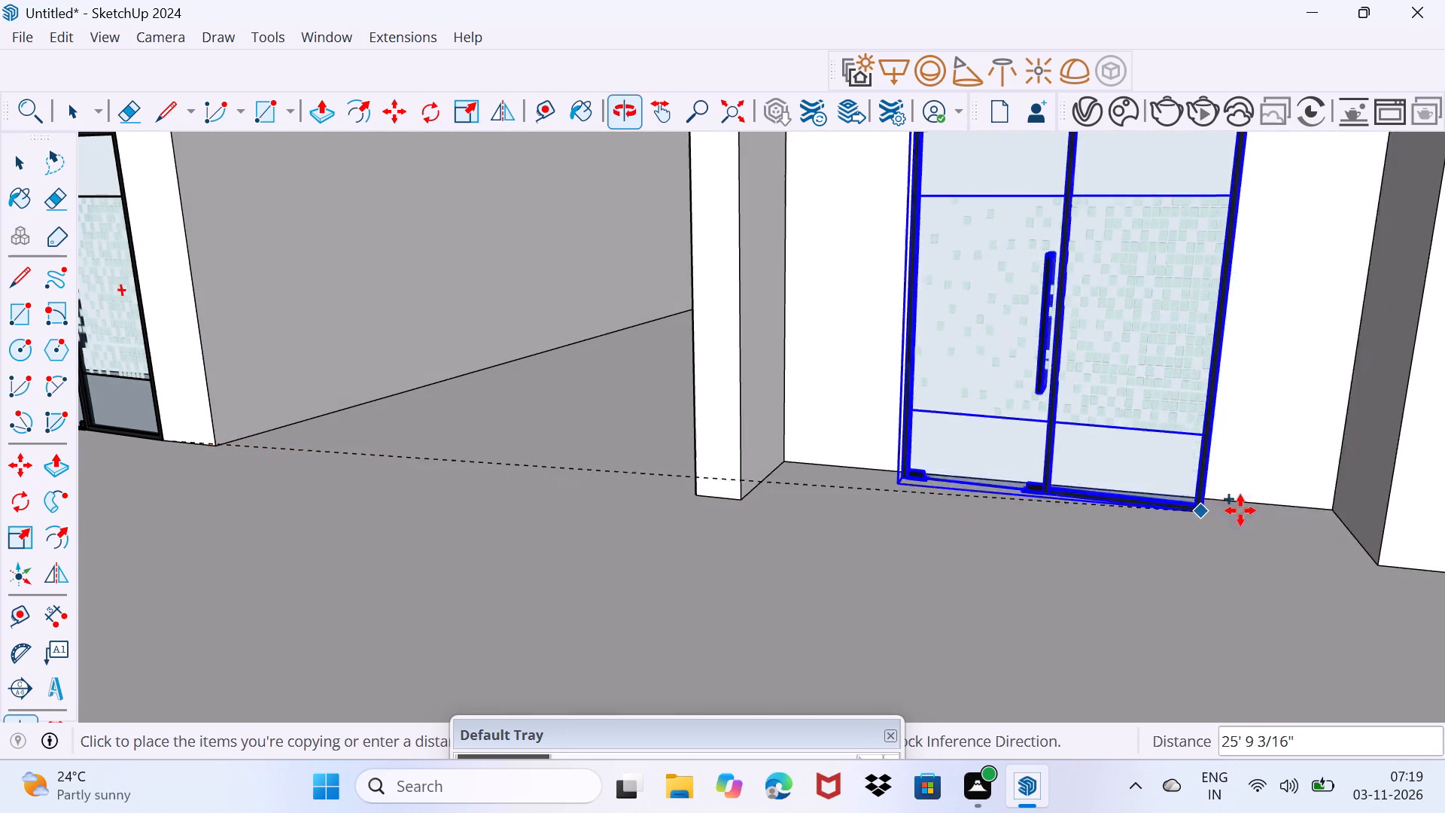
{"action": "left_click", "coordinate": [1377, 561]}
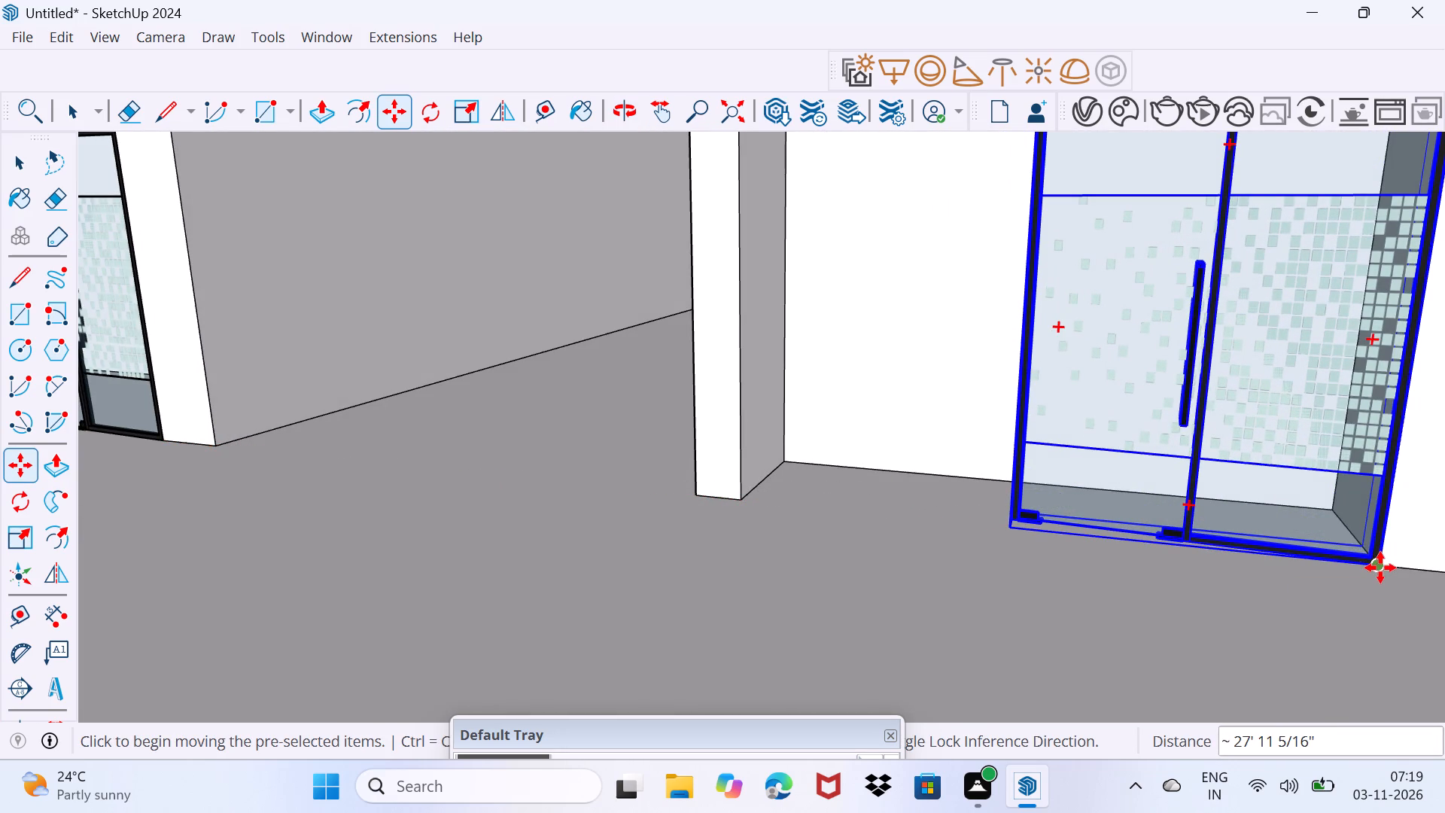
Copy that glass door about 16' 8 7/8" further along, to the far column of the last front opening.
{"action": "left_click", "coordinate": [1380, 568]}
{"action": "middle_click_drag", "start_coordinate": [1435, 582], "coordinate": [681, 494], "text": "shift"}
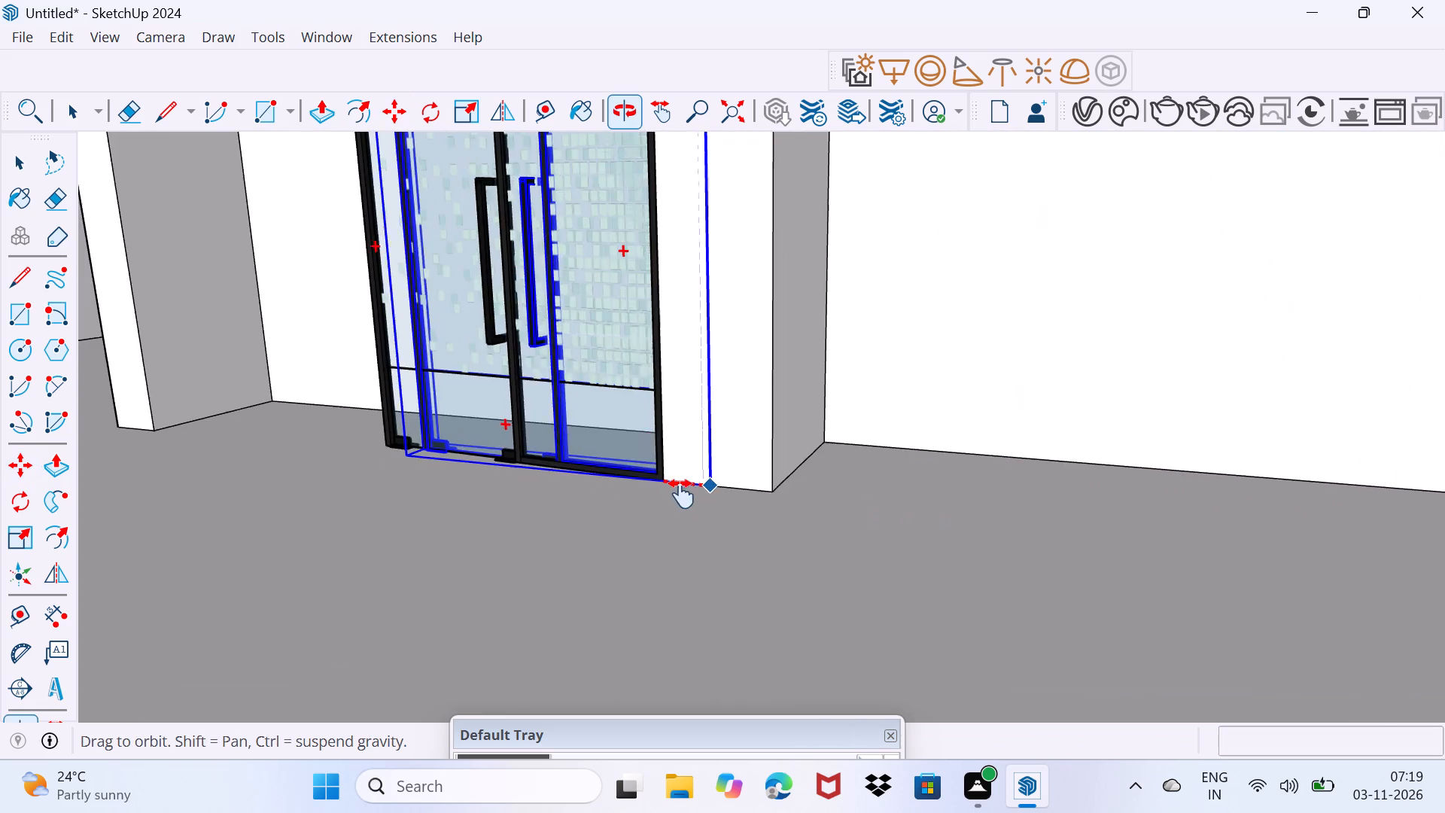
{"action": "middle_click_drag", "start_coordinate": [681, 494], "coordinate": [683, 493], "text": "shift"}
{"action": "scroll", "coordinate": [1079, 516], "scroll_direction": "down", "scroll_amount": 7}
{"action": "middle_click_drag", "start_coordinate": [1076, 521], "coordinate": [541, 434], "text": "shift"}
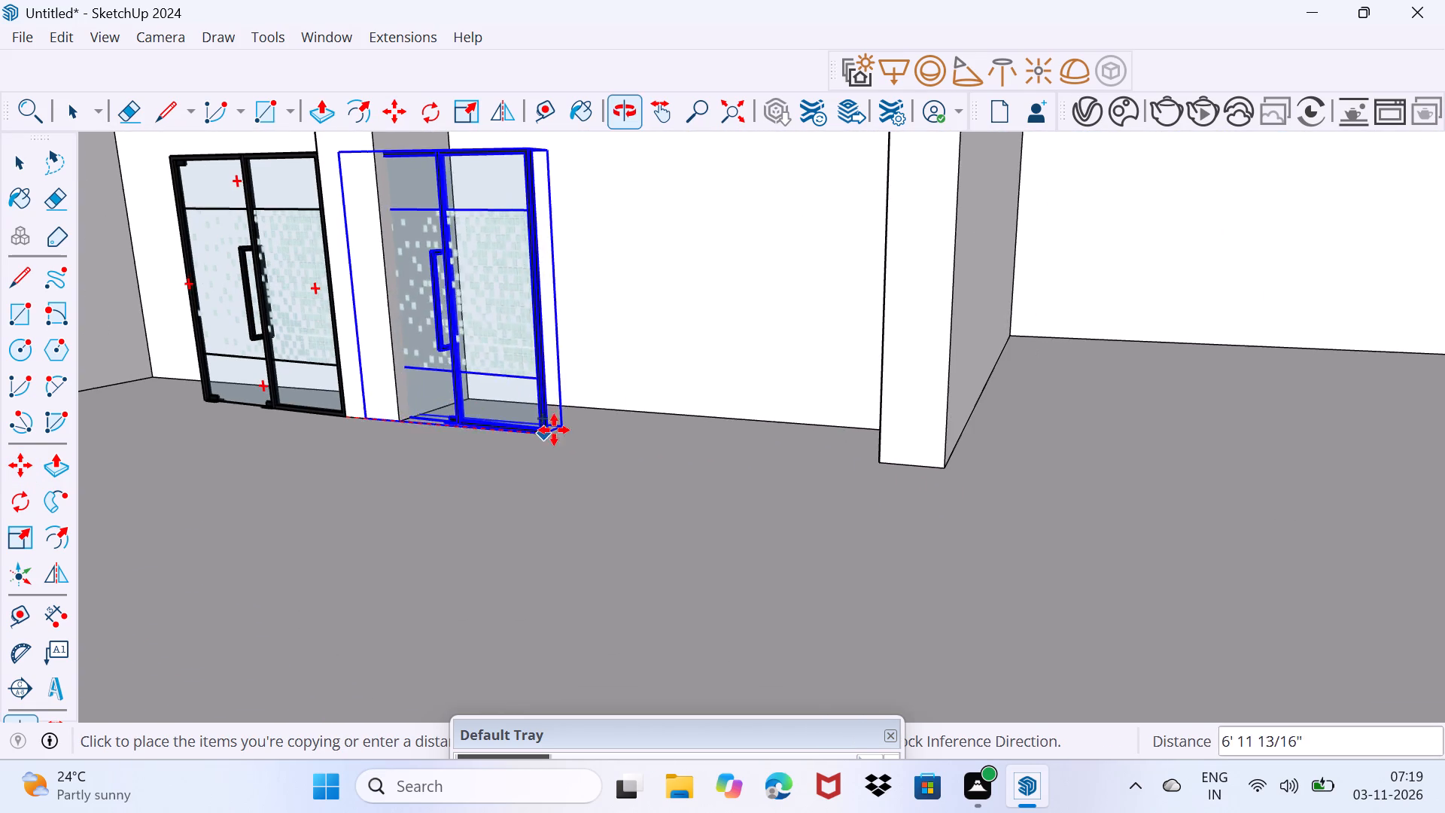
{"action": "left_click", "coordinate": [878, 467]}
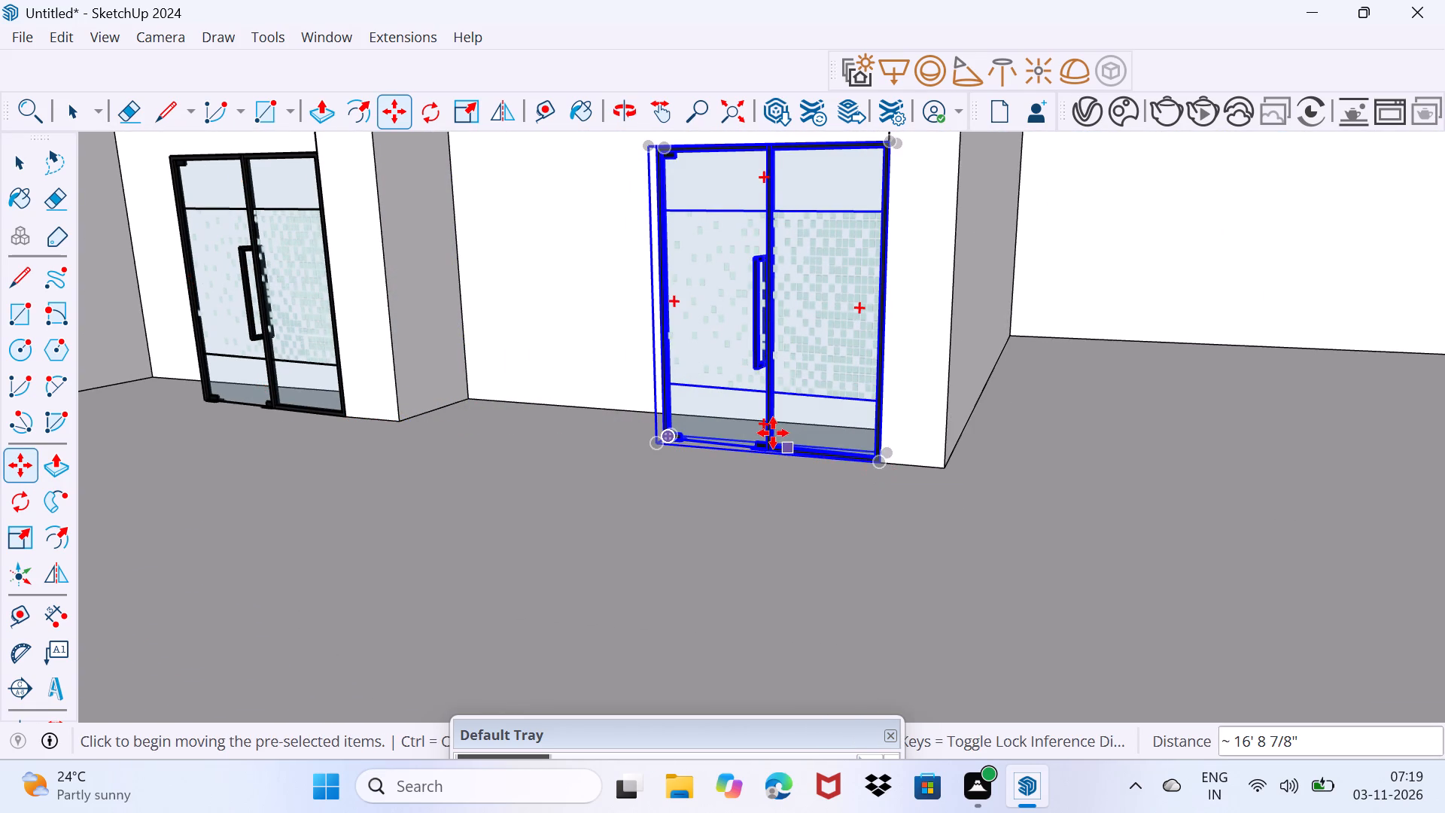
Scale the glass door in the last opening vertically by about 1.49 so that its top meets the opening's head.
{"action": "middle_click_drag", "start_coordinate": [771, 432], "coordinate": [792, 550], "text": "shift"}
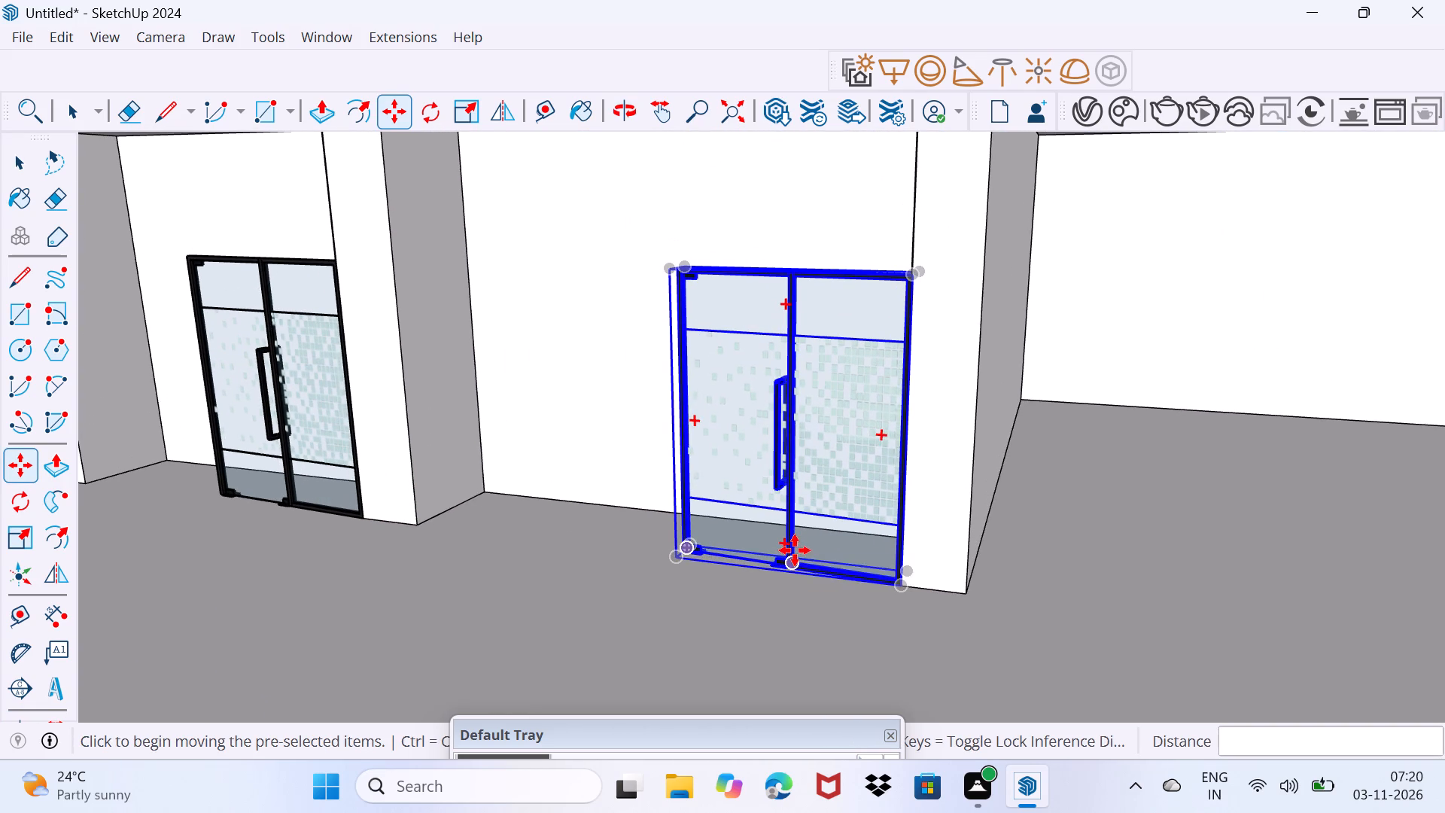
{"action": "key", "text": "s"}
{"action": "scroll", "coordinate": [707, 242], "scroll_direction": "up", "scroll_amount": 2}
{"action": "middle_click_drag", "start_coordinate": [721, 279], "coordinate": [752, 310]}
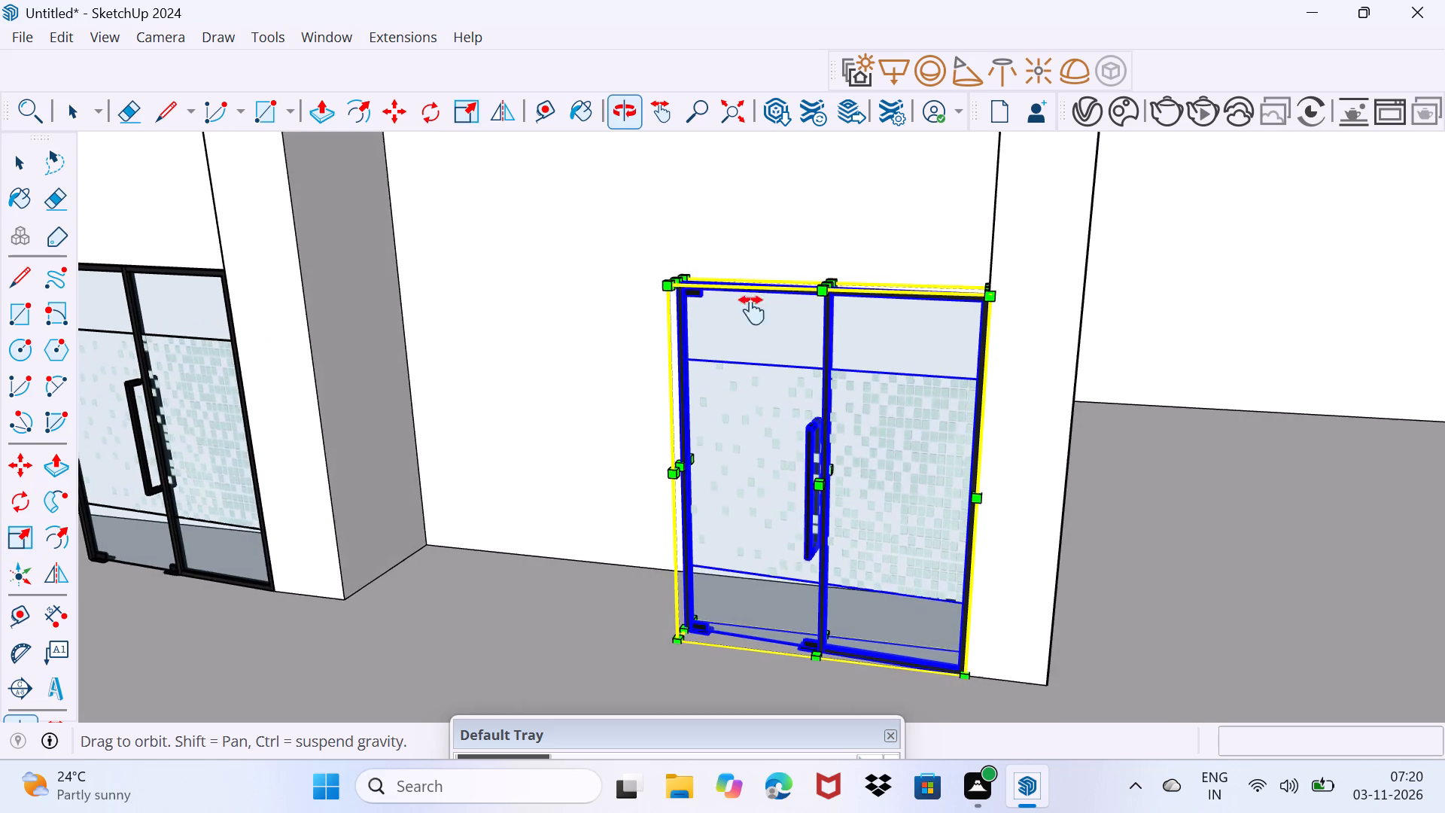
{"action": "middle_click_drag", "start_coordinate": [752, 310], "coordinate": [844, 312]}
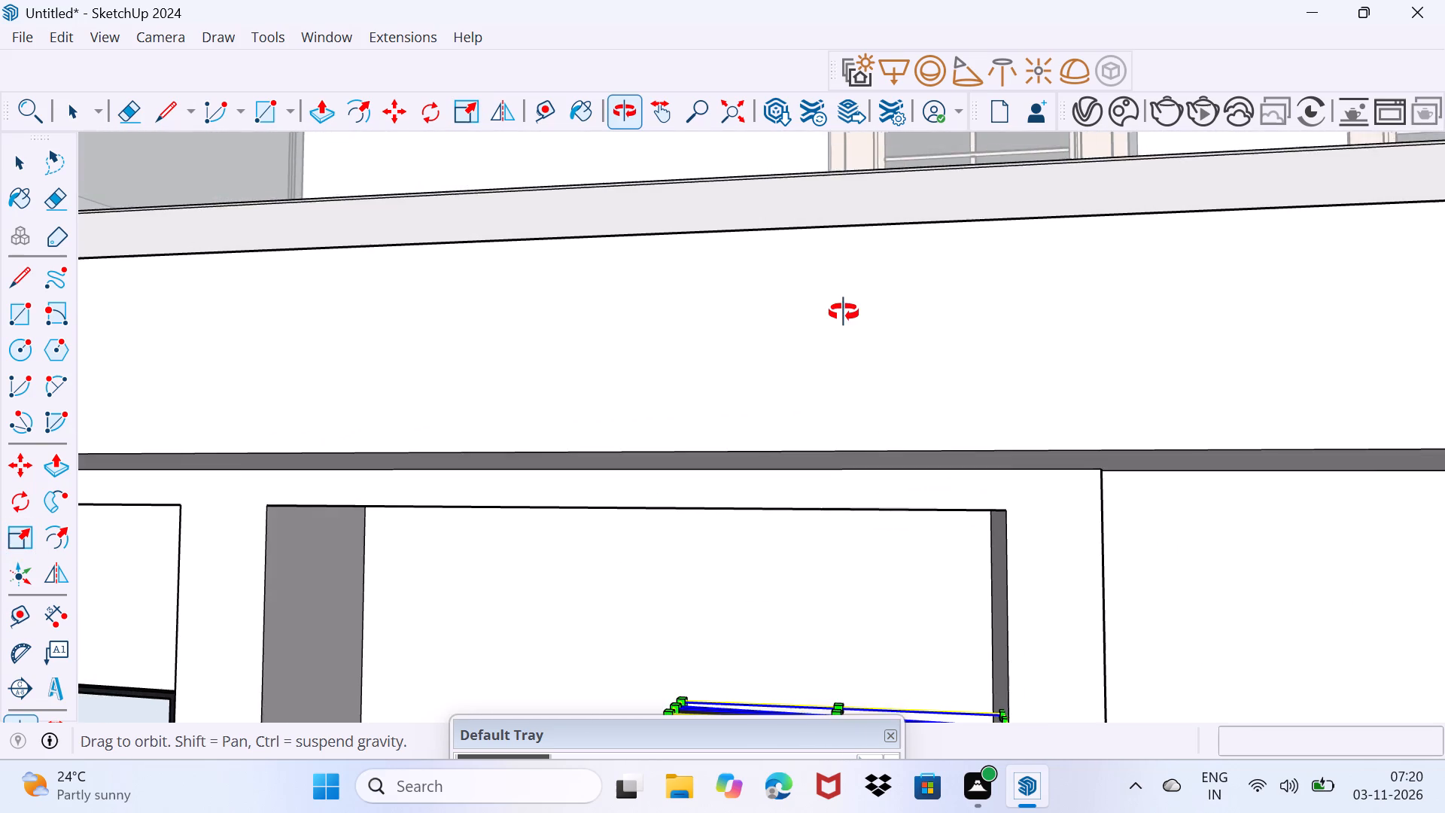
{"action": "middle_click_drag", "start_coordinate": [844, 312], "coordinate": [847, 221]}
{"action": "middle_click_drag", "start_coordinate": [870, 403], "coordinate": [845, 229]}
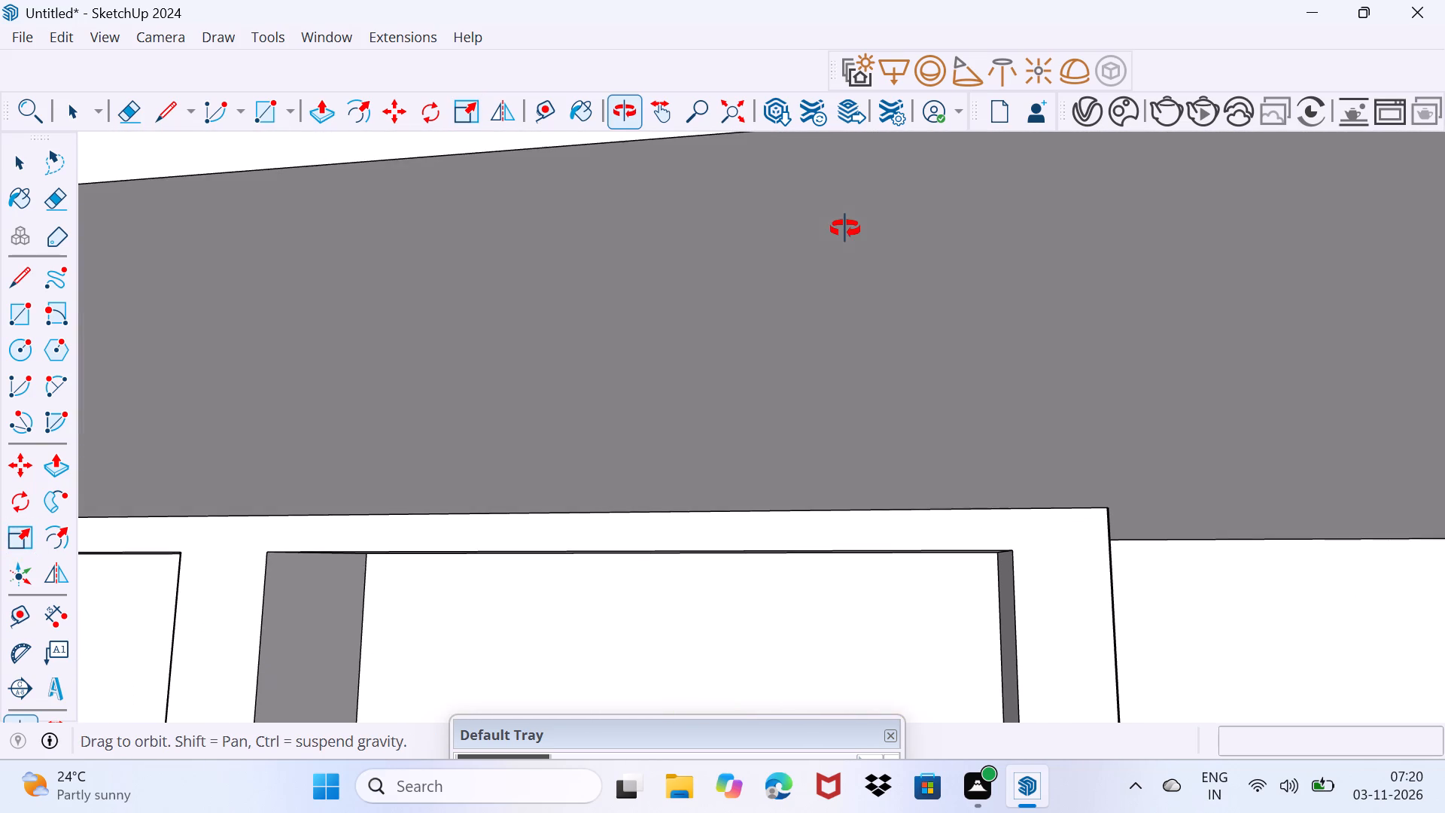
{"action": "middle_click_drag", "start_coordinate": [845, 229], "coordinate": [805, 27]}
{"action": "middle_click_drag", "start_coordinate": [891, 507], "coordinate": [863, 217]}
{"action": "middle_click_drag", "start_coordinate": [862, 301], "coordinate": [966, 416]}
{"action": "middle_click_drag", "start_coordinate": [937, 577], "coordinate": [934, 548]}
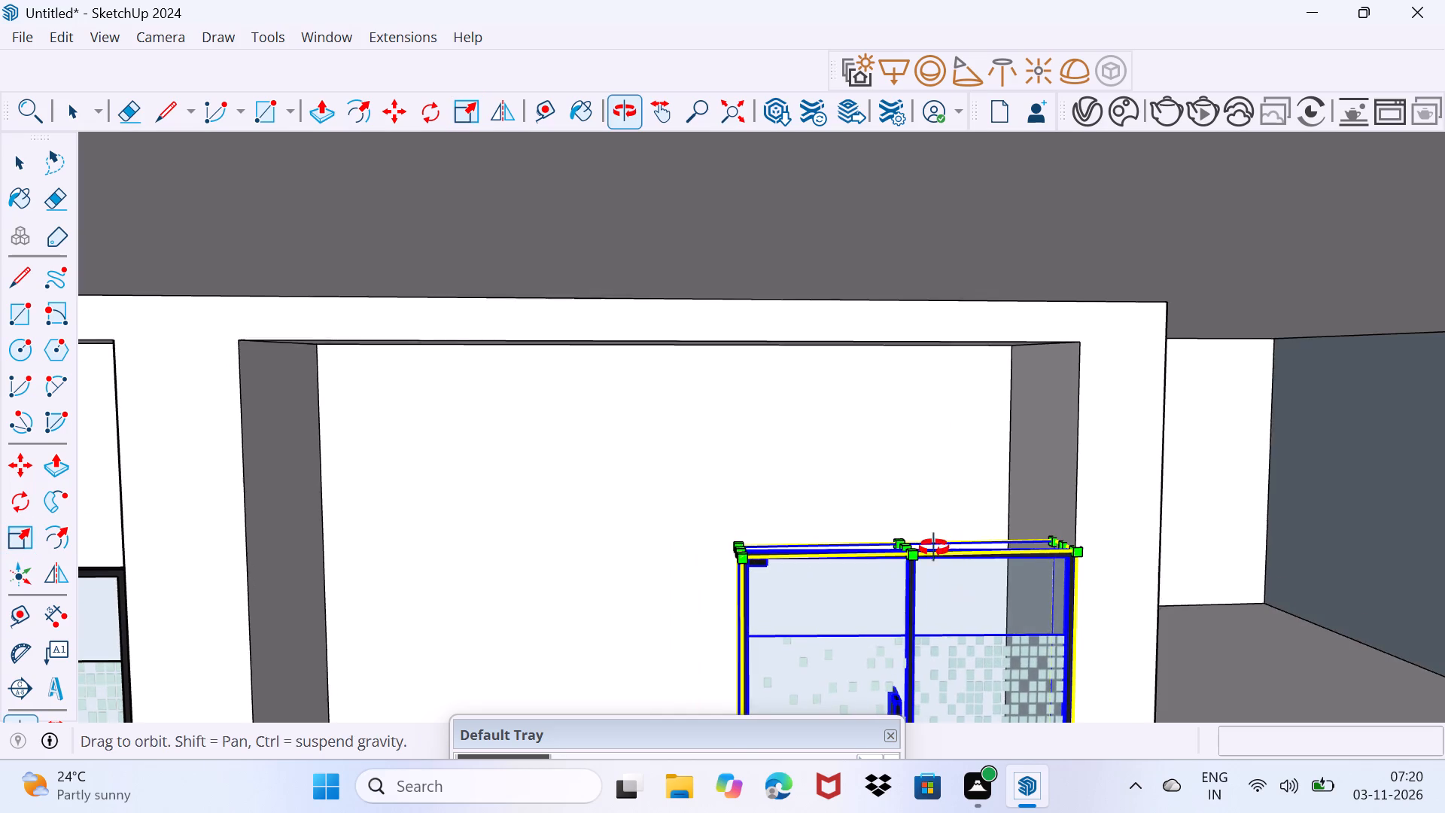
{"action": "middle_click_drag", "start_coordinate": [934, 548], "coordinate": [934, 545]}
{"action": "scroll", "coordinate": [901, 541], "scroll_direction": "up", "scroll_amount": 2}
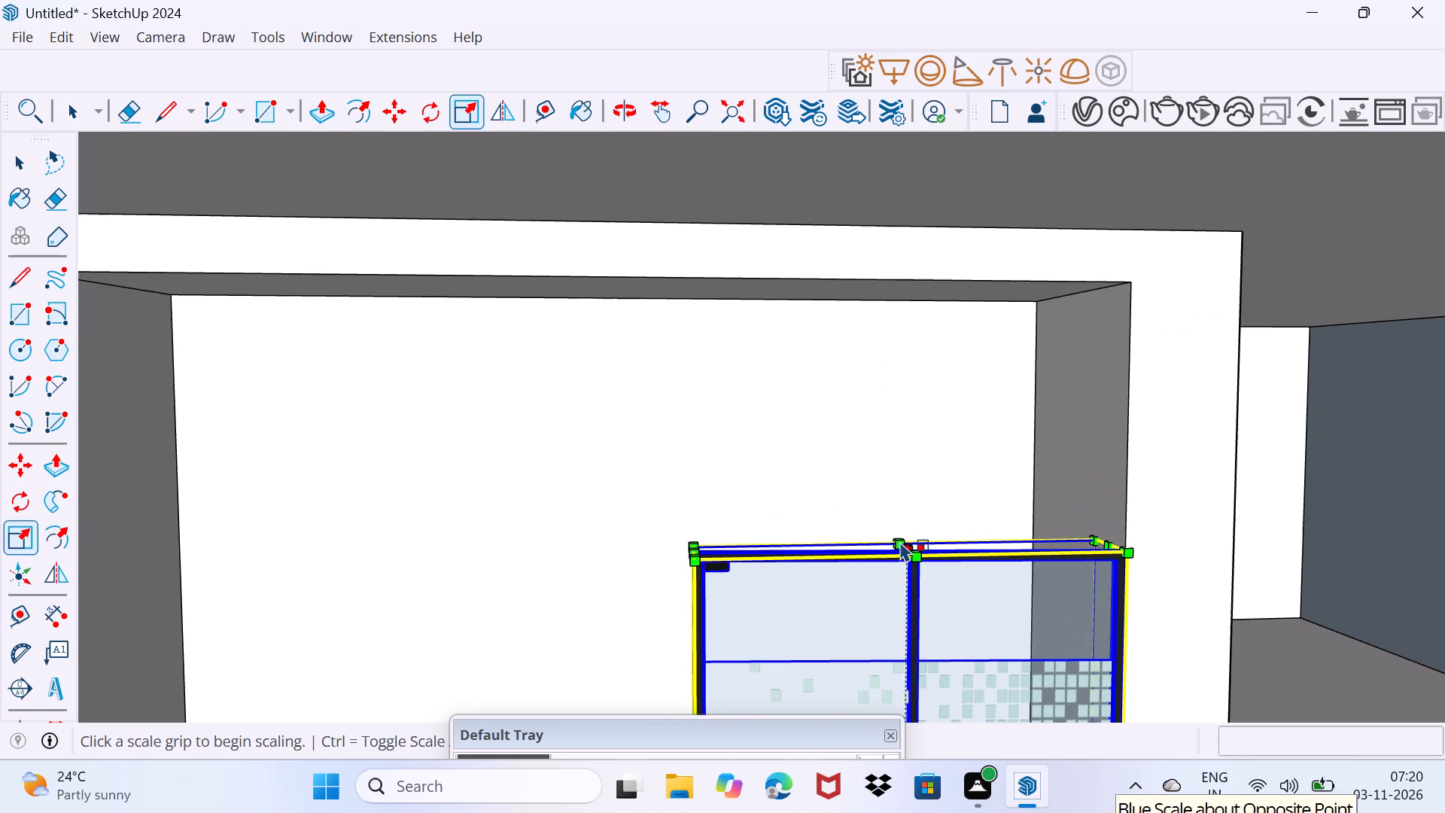
{"action": "left_click", "coordinate": [904, 547]}
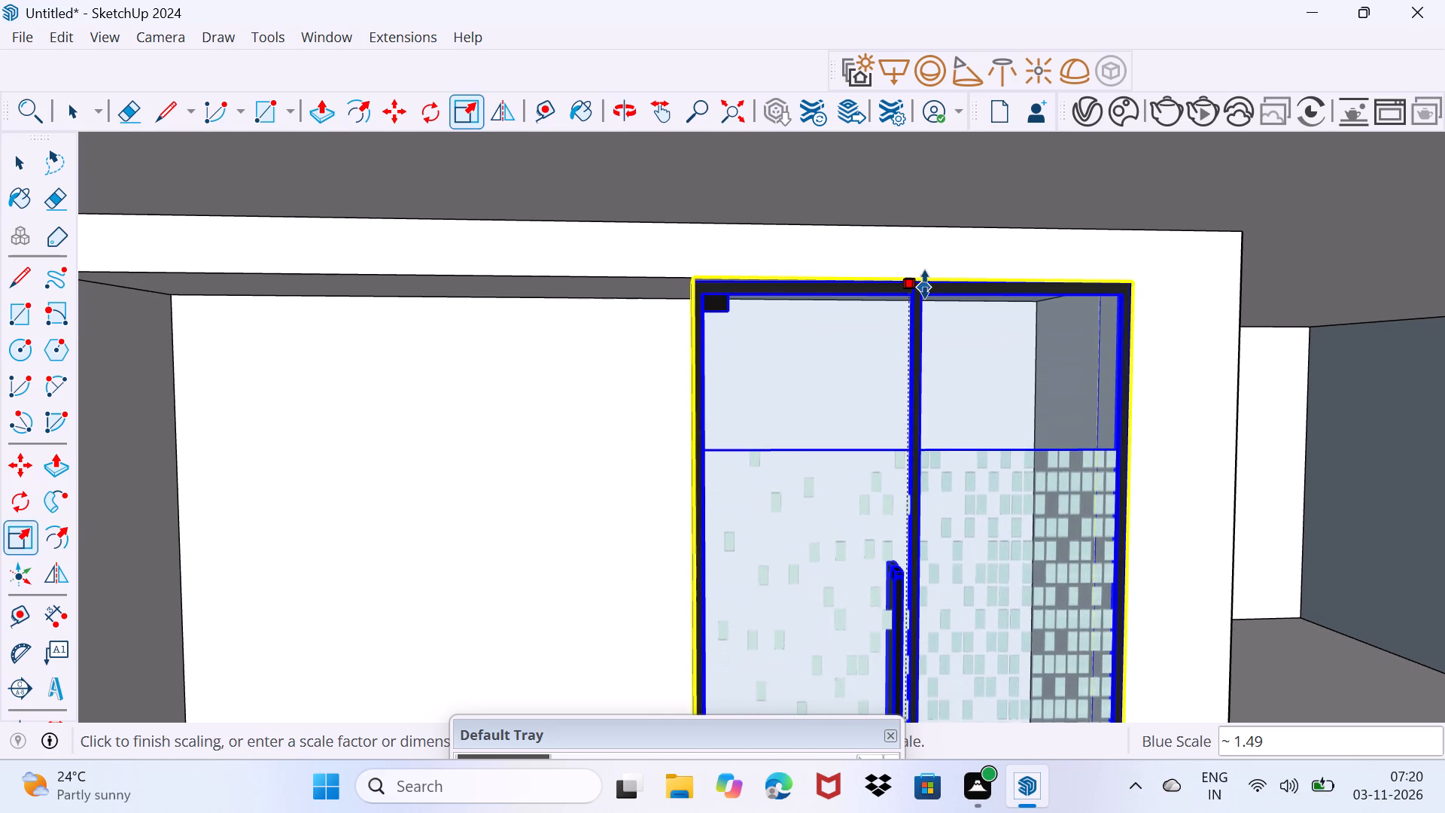
{"action": "left_click", "coordinate": [924, 284]}
Scale the glass door in the middle opening vertically up to the opening's head and clear the selection.
{"action": "scroll", "coordinate": [913, 300], "scroll_direction": "down", "scroll_amount": 8}
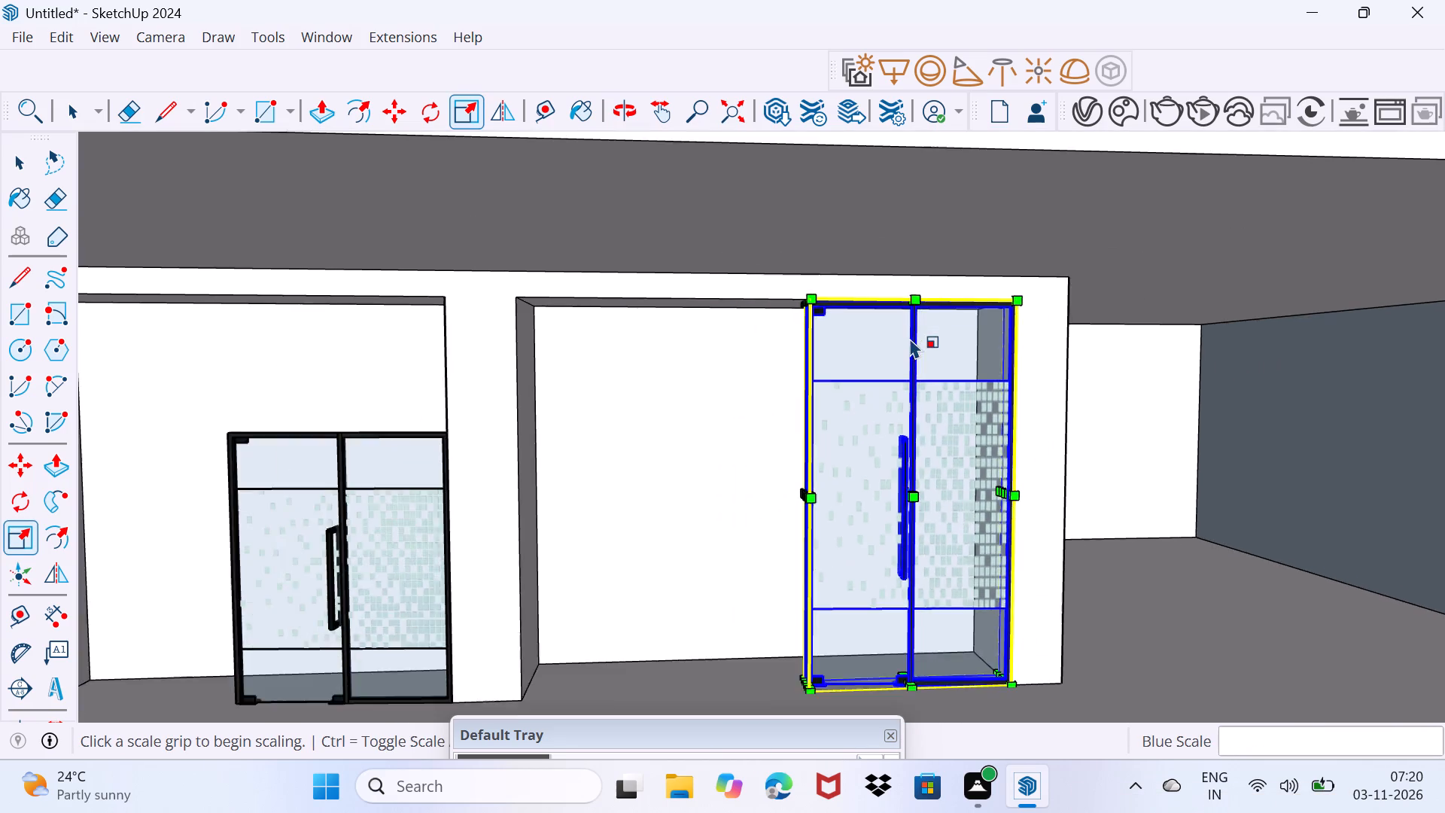
{"action": "scroll", "coordinate": [910, 338], "scroll_direction": "down", "scroll_amount": 4}
{"action": "scroll", "coordinate": [494, 433], "scroll_direction": "up", "scroll_amount": 8}
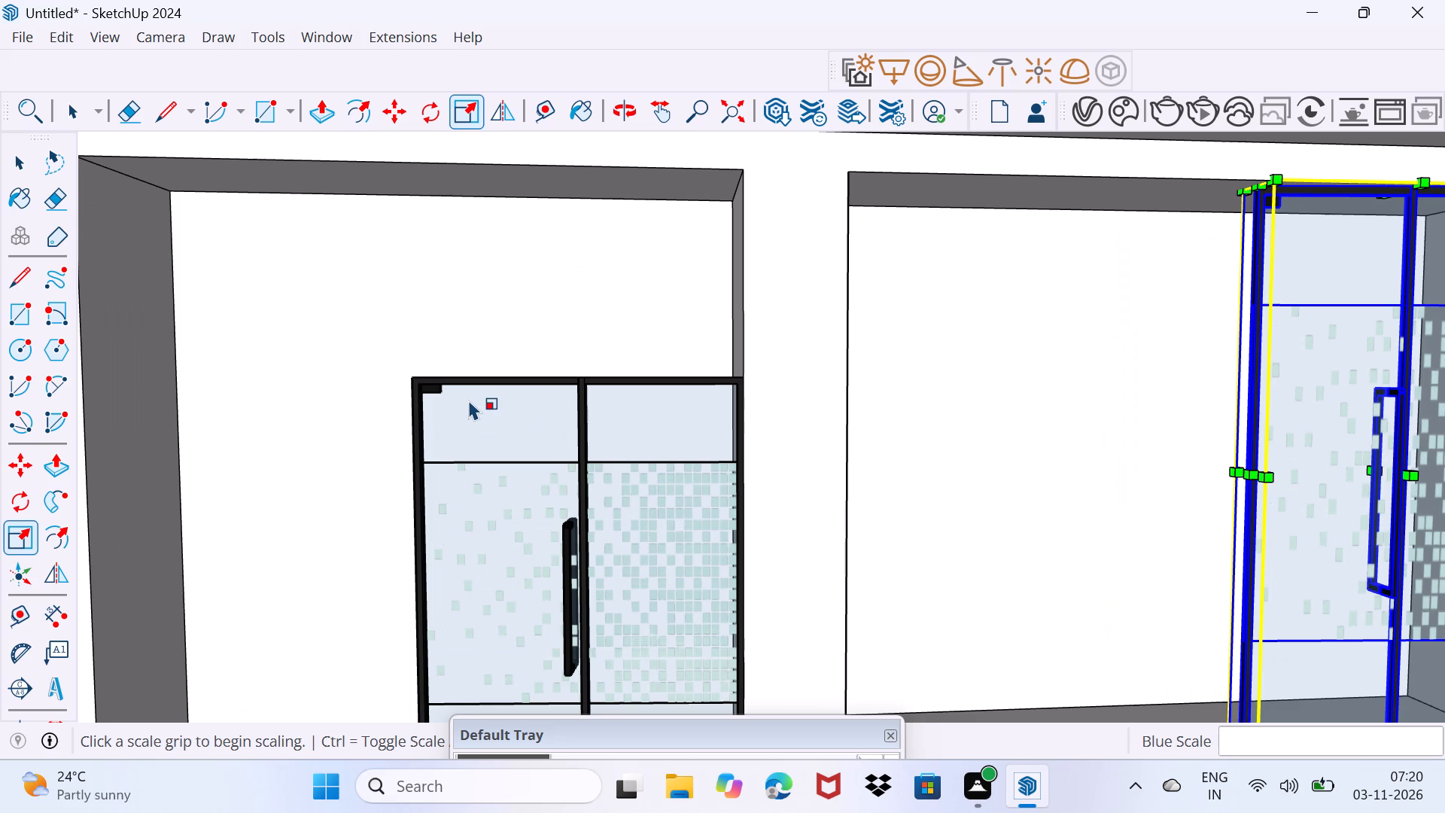
{"action": "key", "text": "space"}
{"action": "left_click", "coordinate": [497, 452]}
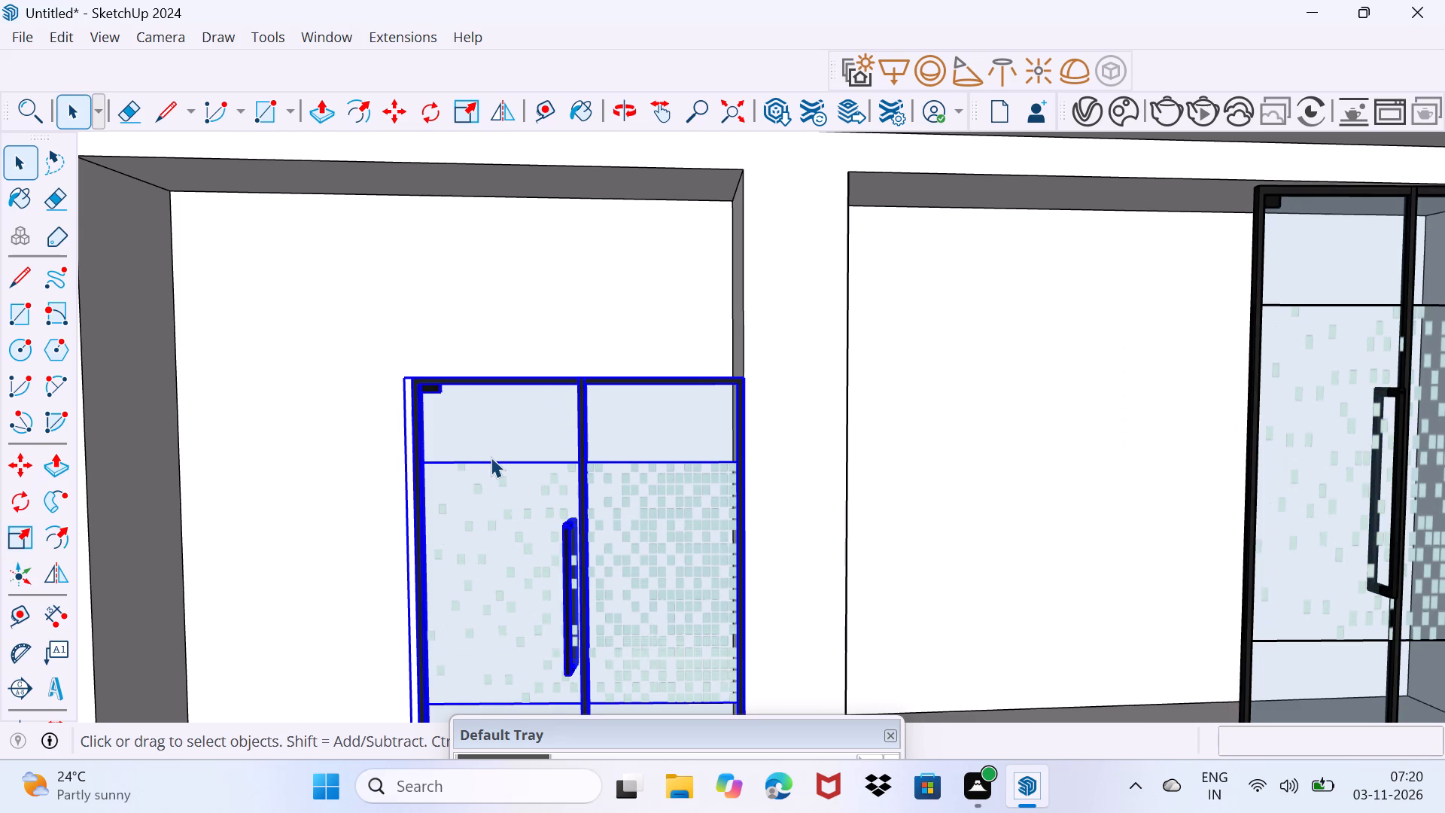
{"action": "key", "text": "s"}
{"action": "scroll", "coordinate": [503, 395], "scroll_direction": "up", "scroll_amount": 3}
{"action": "middle_click_drag", "start_coordinate": [507, 399], "coordinate": [584, 421]}
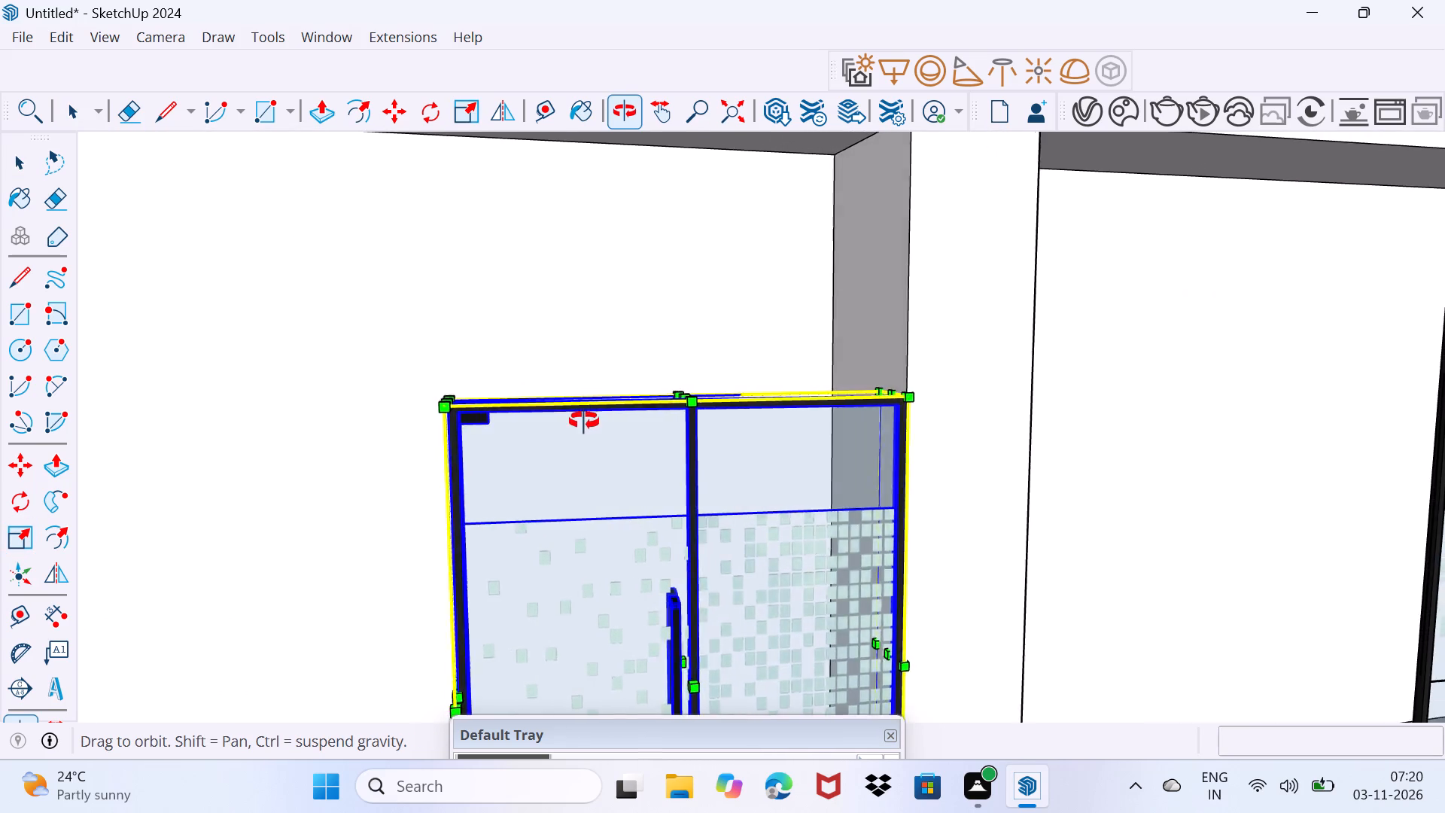
{"action": "middle_click_drag", "start_coordinate": [584, 421], "coordinate": [625, 480]}
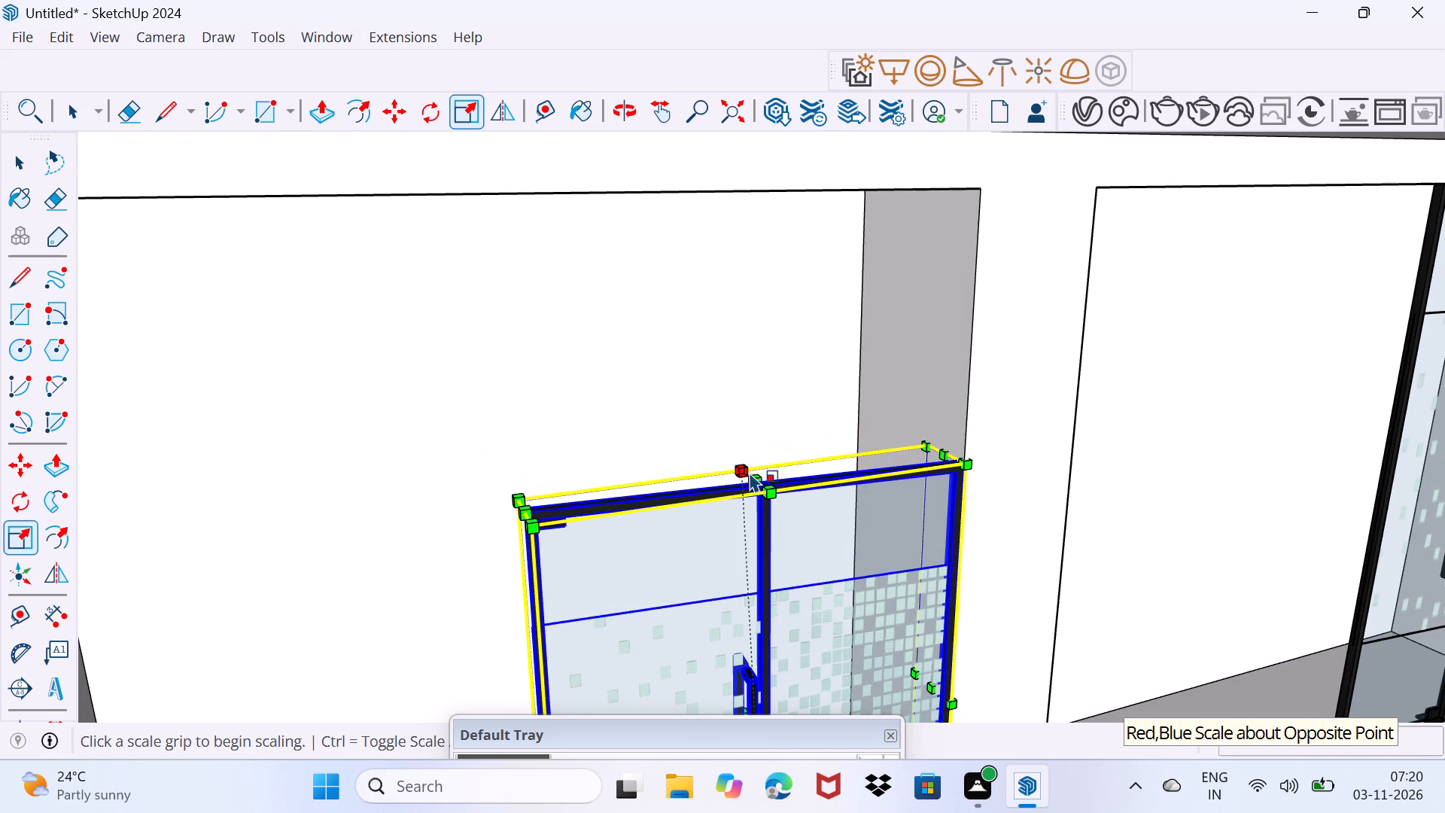
{"action": "left_click", "coordinate": [754, 477]}
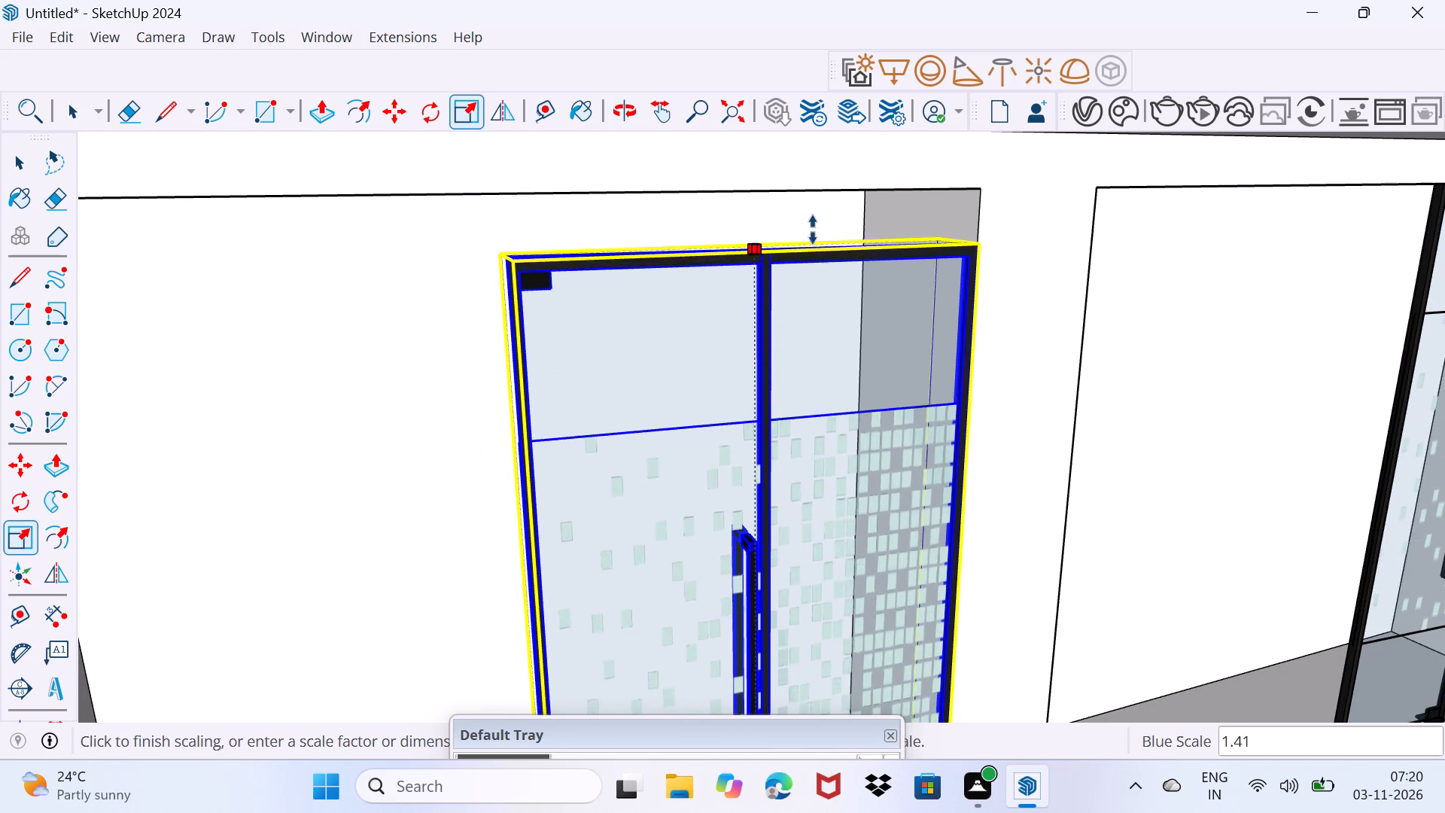
{"action": "left_click", "coordinate": [815, 189]}
{"action": "scroll", "coordinate": [796, 266], "scroll_direction": "down", "scroll_amount": 3}
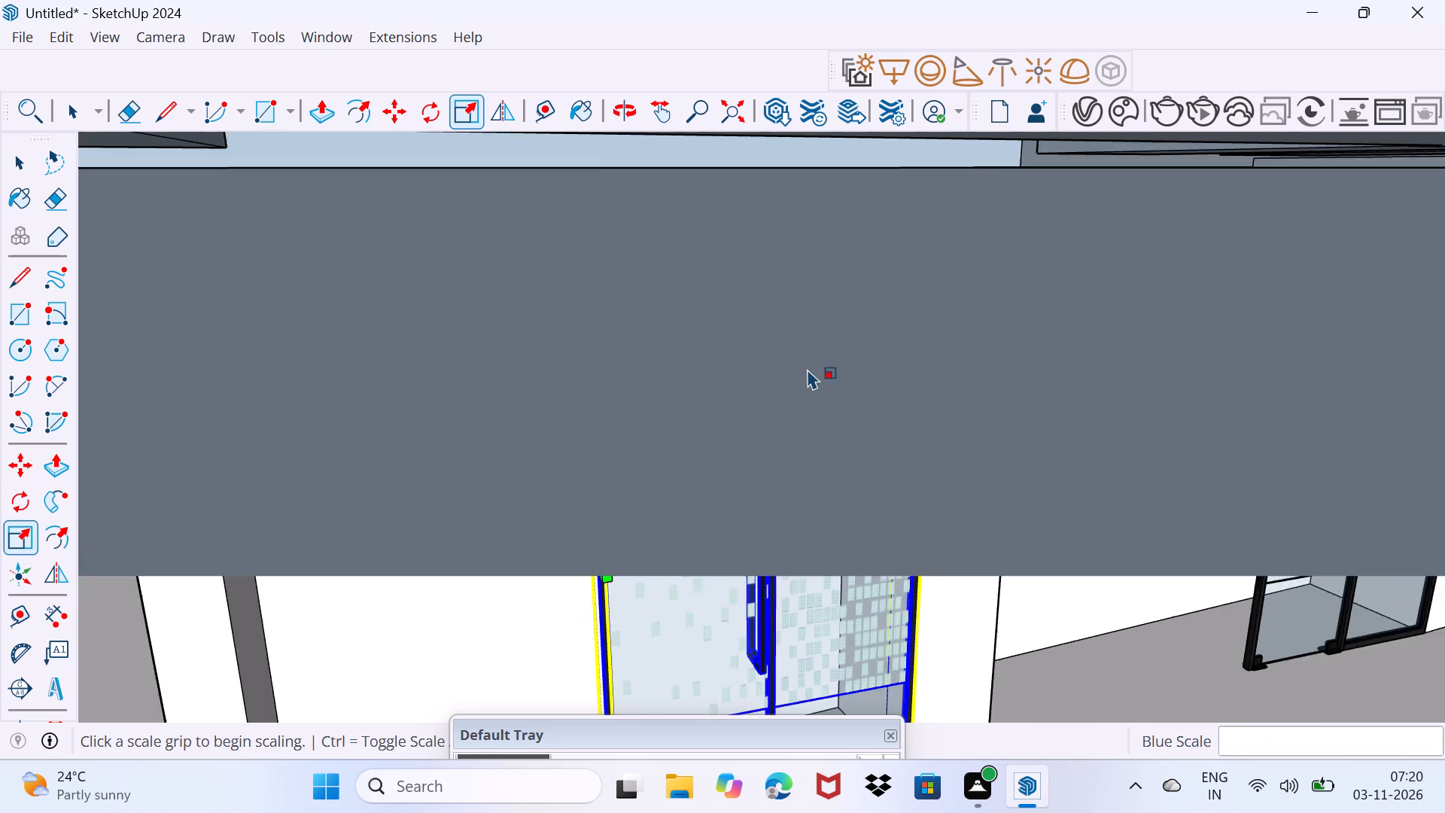
{"action": "scroll", "coordinate": [808, 369], "scroll_direction": "down", "scroll_amount": 12}
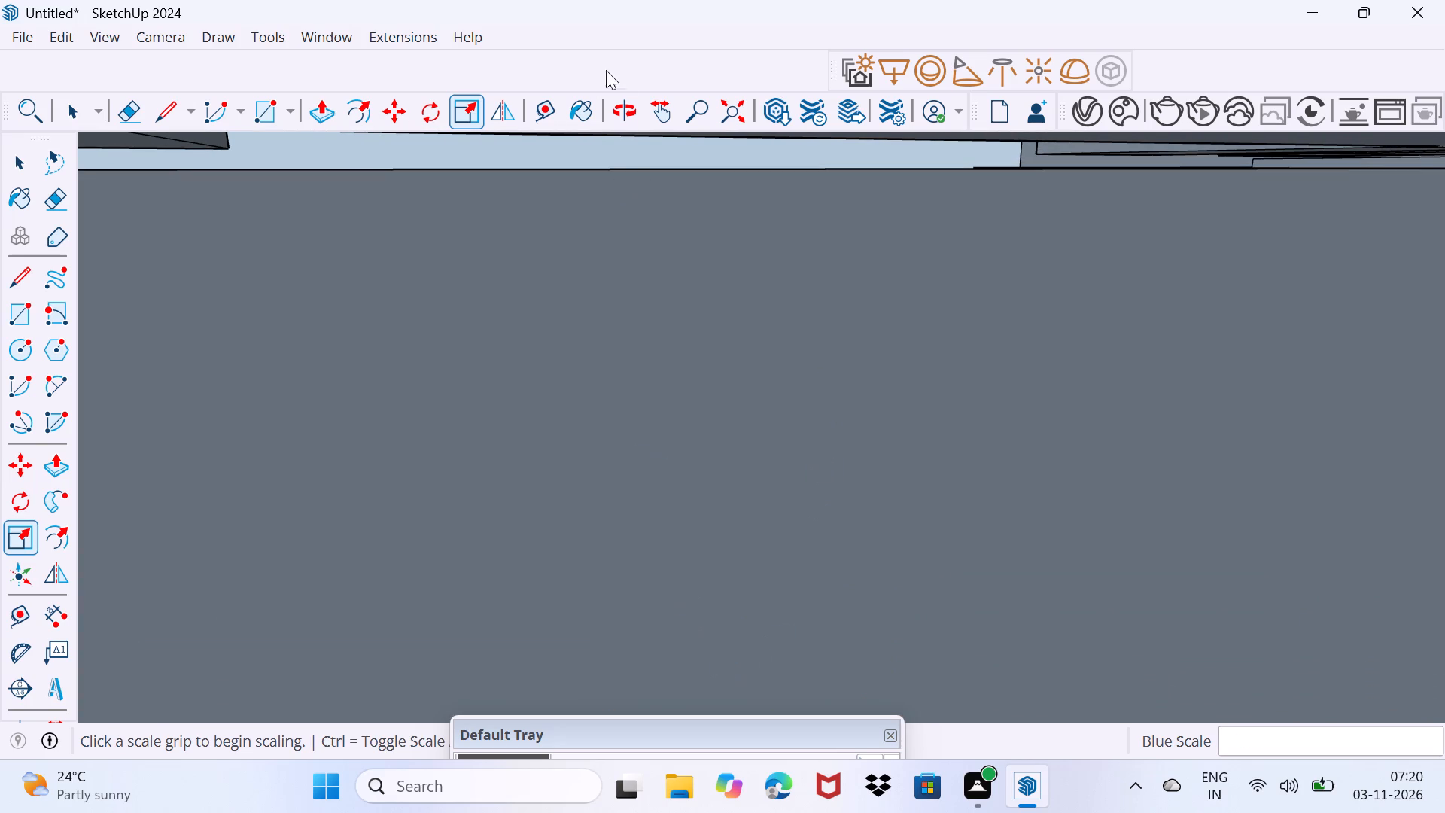
{"action": "left_click", "coordinate": [720, 102]}
{"action": "scroll", "coordinate": [716, 590], "scroll_direction": "up", "scroll_amount": 3}
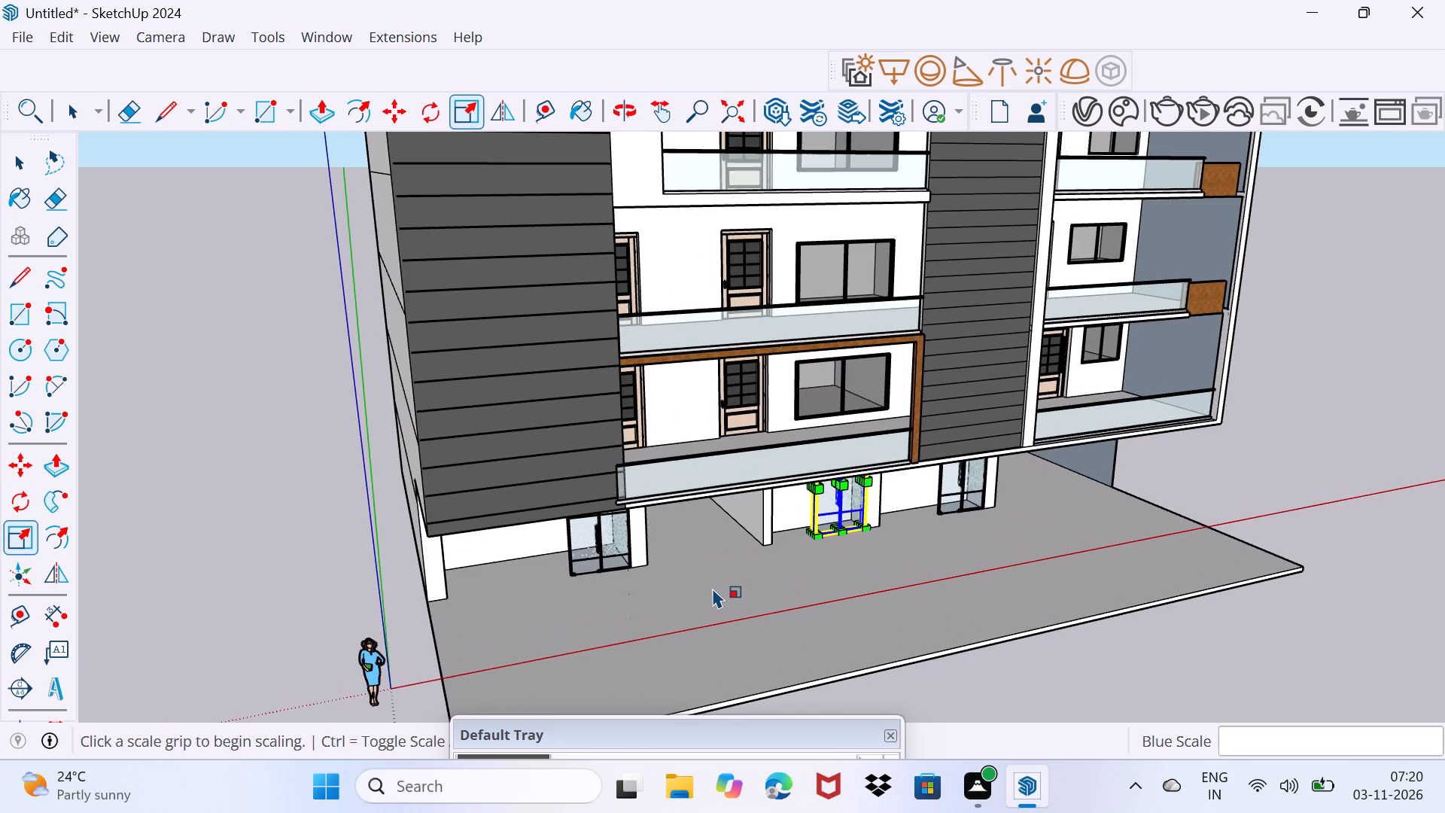
{"action": "key", "text": "space"}
{"action": "left_click_drag", "start_coordinate": [710, 611], "coordinate": [713, 573]}
Scale the first opening's glass door vertically by about 1.45 up to the opening's head and clear the selection.
{"action": "scroll", "coordinate": [694, 577], "scroll_direction": "up", "scroll_amount": 4}
{"action": "middle_click_drag", "start_coordinate": [682, 571], "coordinate": [680, 501]}
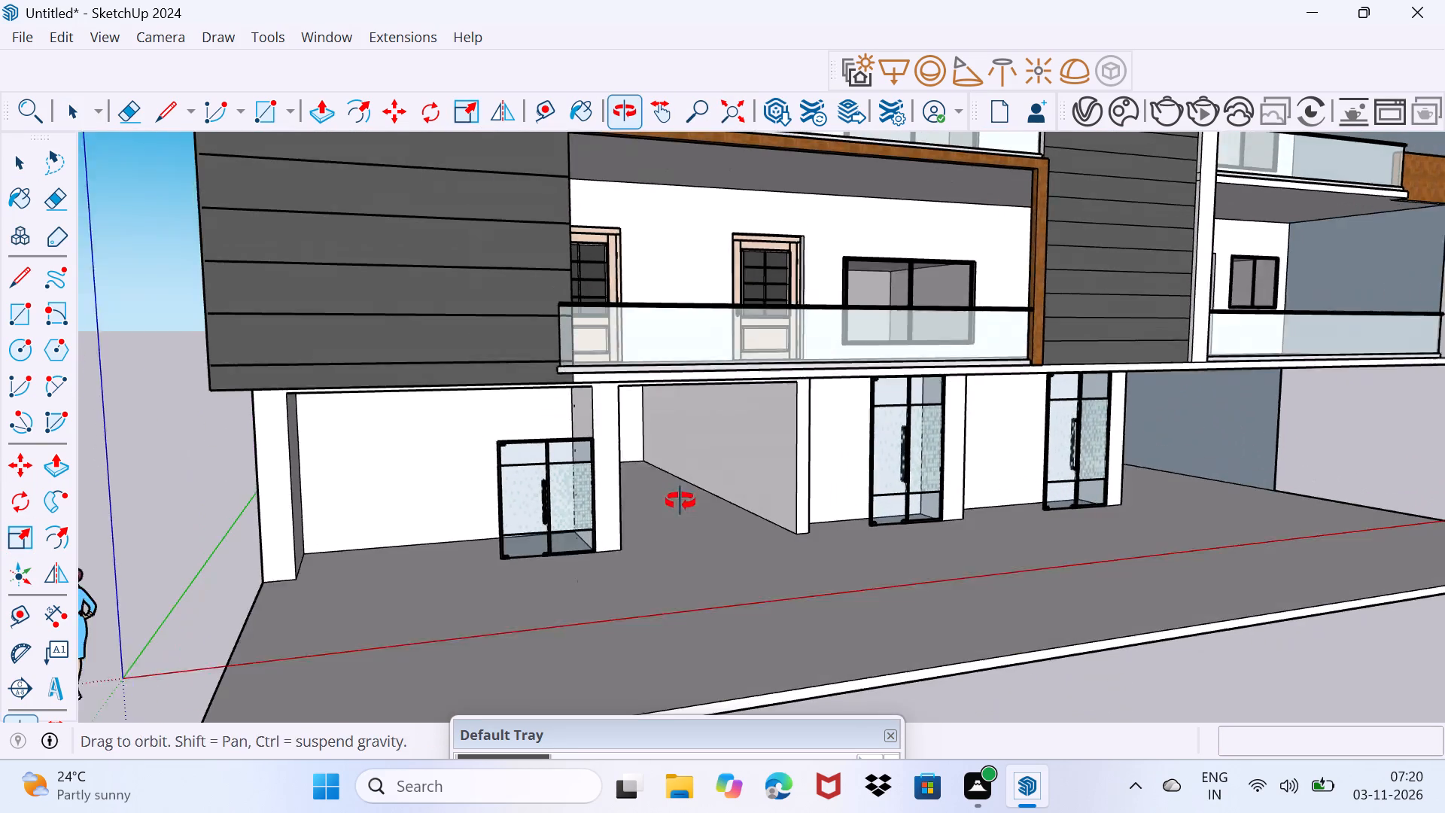
{"action": "middle_click_drag", "start_coordinate": [680, 501], "coordinate": [683, 501]}
{"action": "scroll", "coordinate": [560, 506], "scroll_direction": "up", "scroll_amount": 8}
{"action": "left_click", "coordinate": [549, 495]}
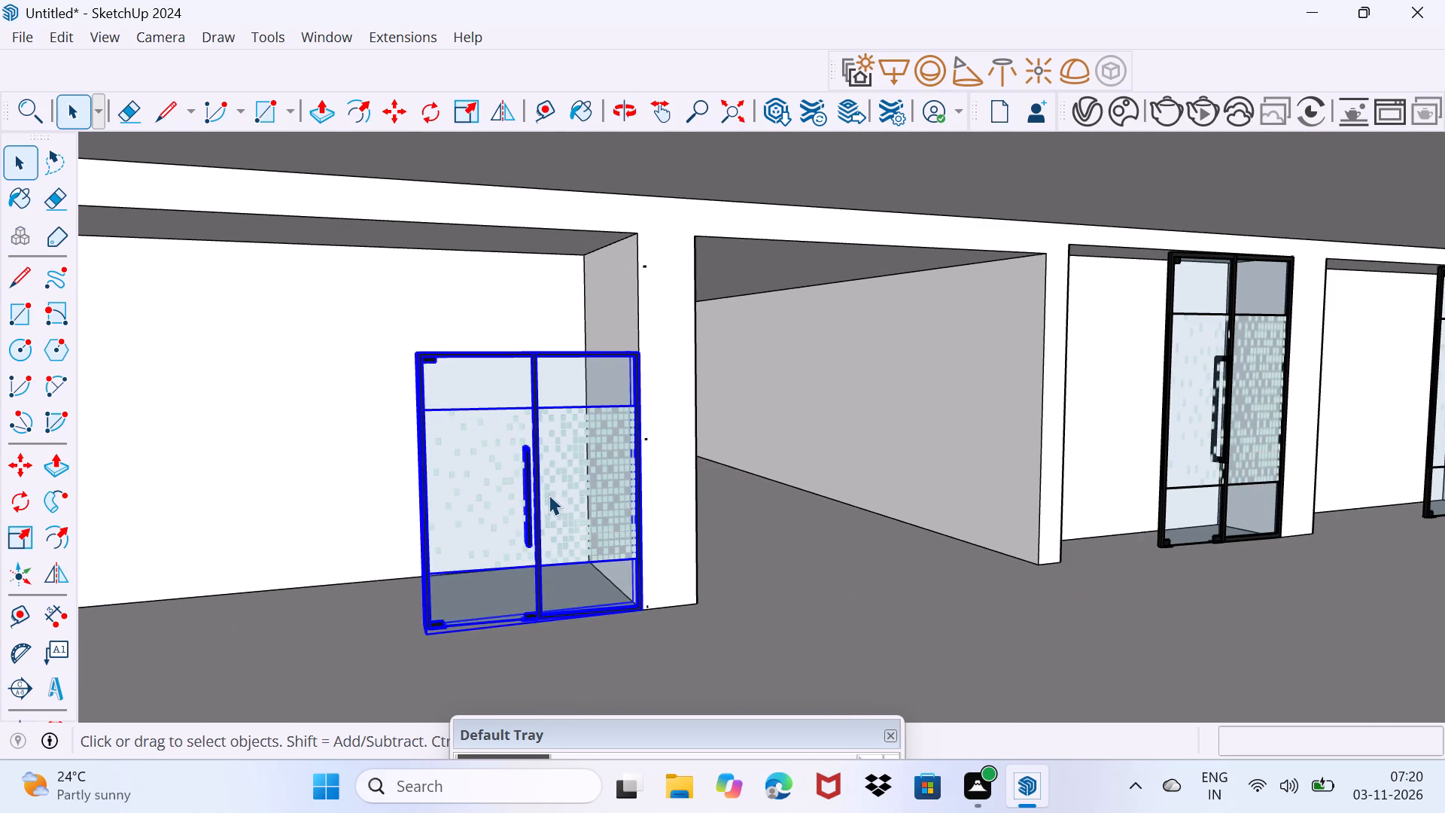
{"action": "scroll", "coordinate": [450, 394], "scroll_direction": "up", "scroll_amount": 3}
{"action": "key", "text": "s"}
{"action": "scroll", "coordinate": [488, 324], "scroll_direction": "up", "scroll_amount": 3}
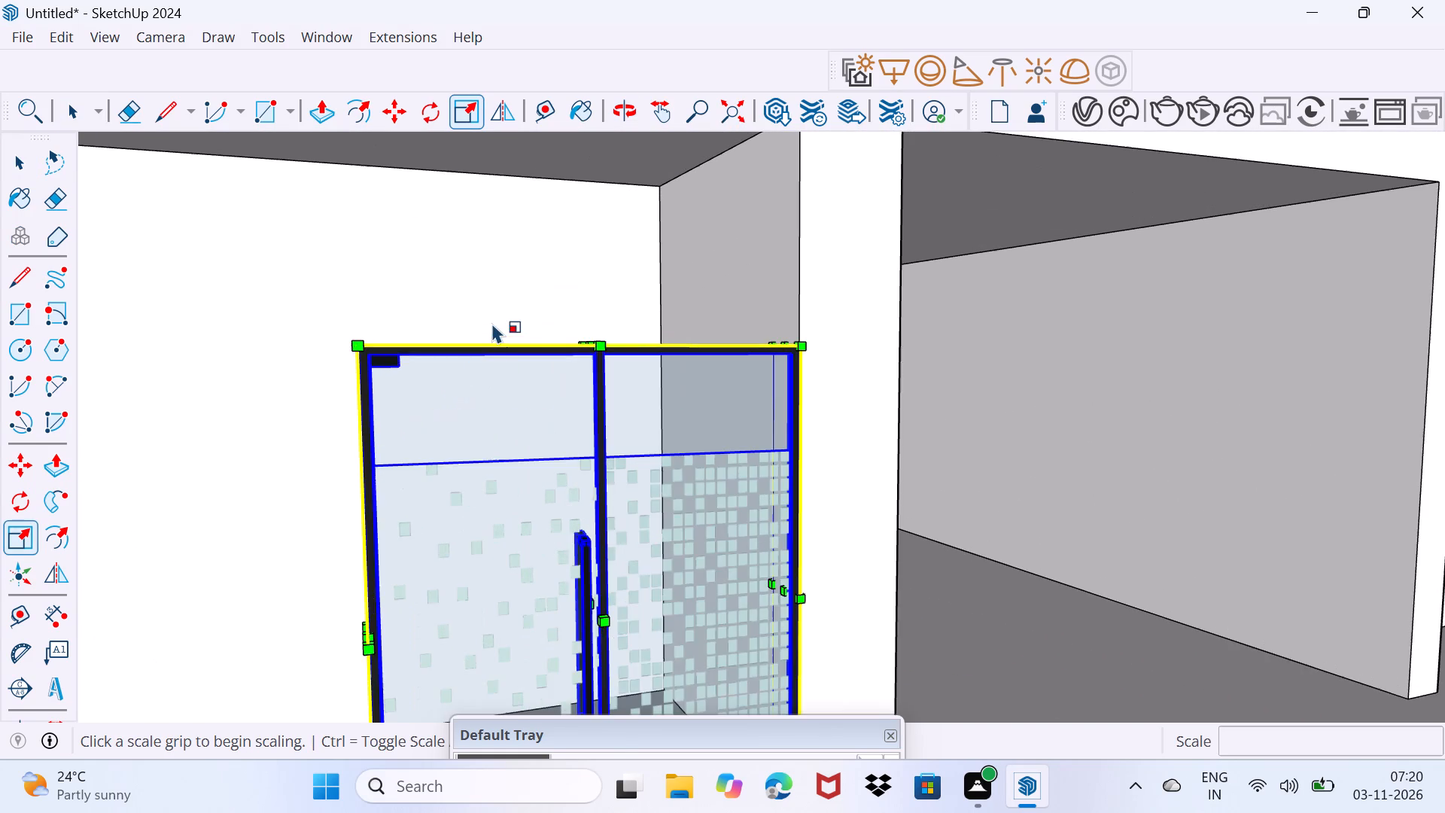
{"action": "middle_click_drag", "start_coordinate": [509, 346], "coordinate": [597, 413]}
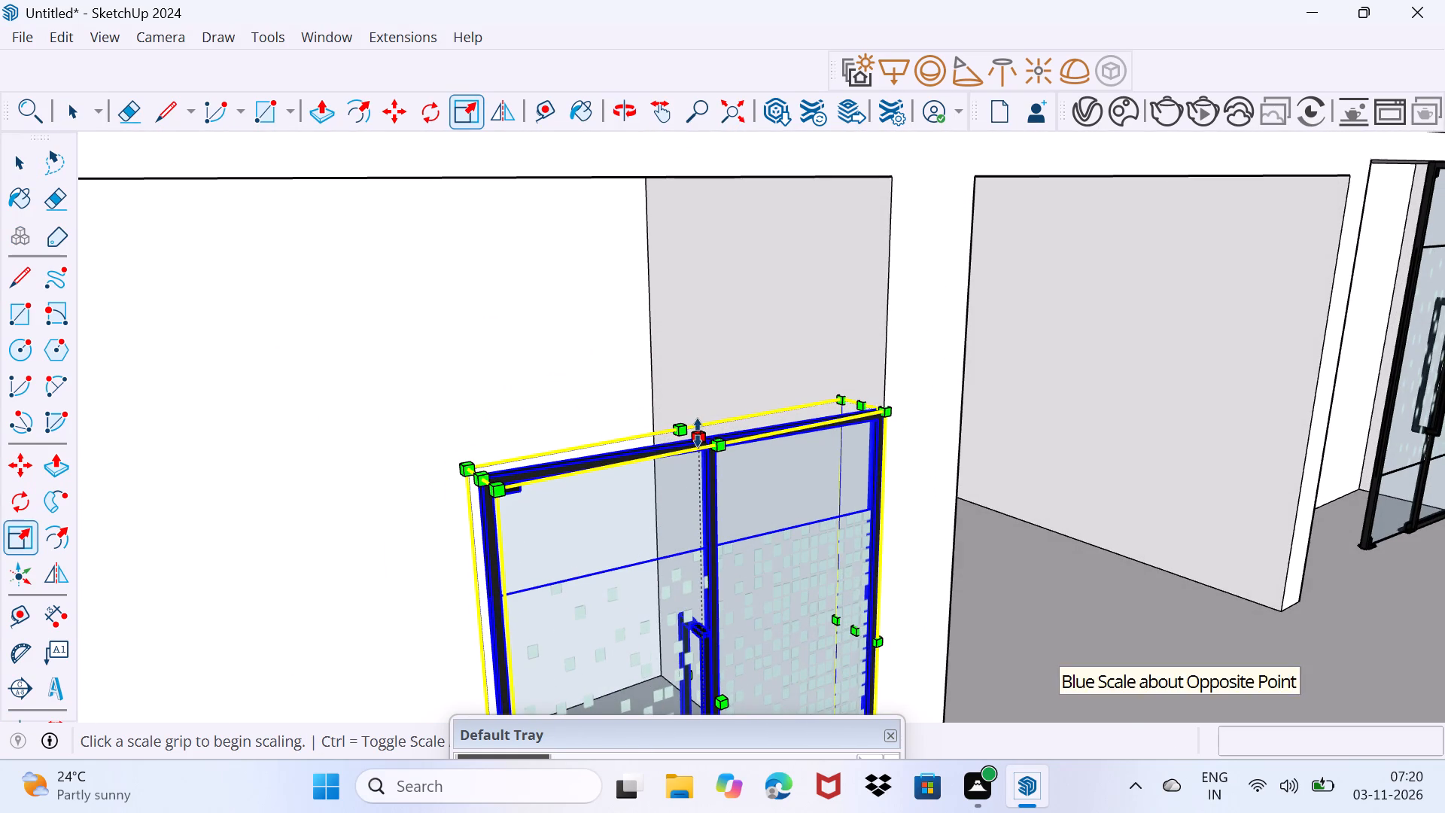
{"action": "left_click", "coordinate": [698, 433]}
{"action": "left_click", "coordinate": [722, 173]}
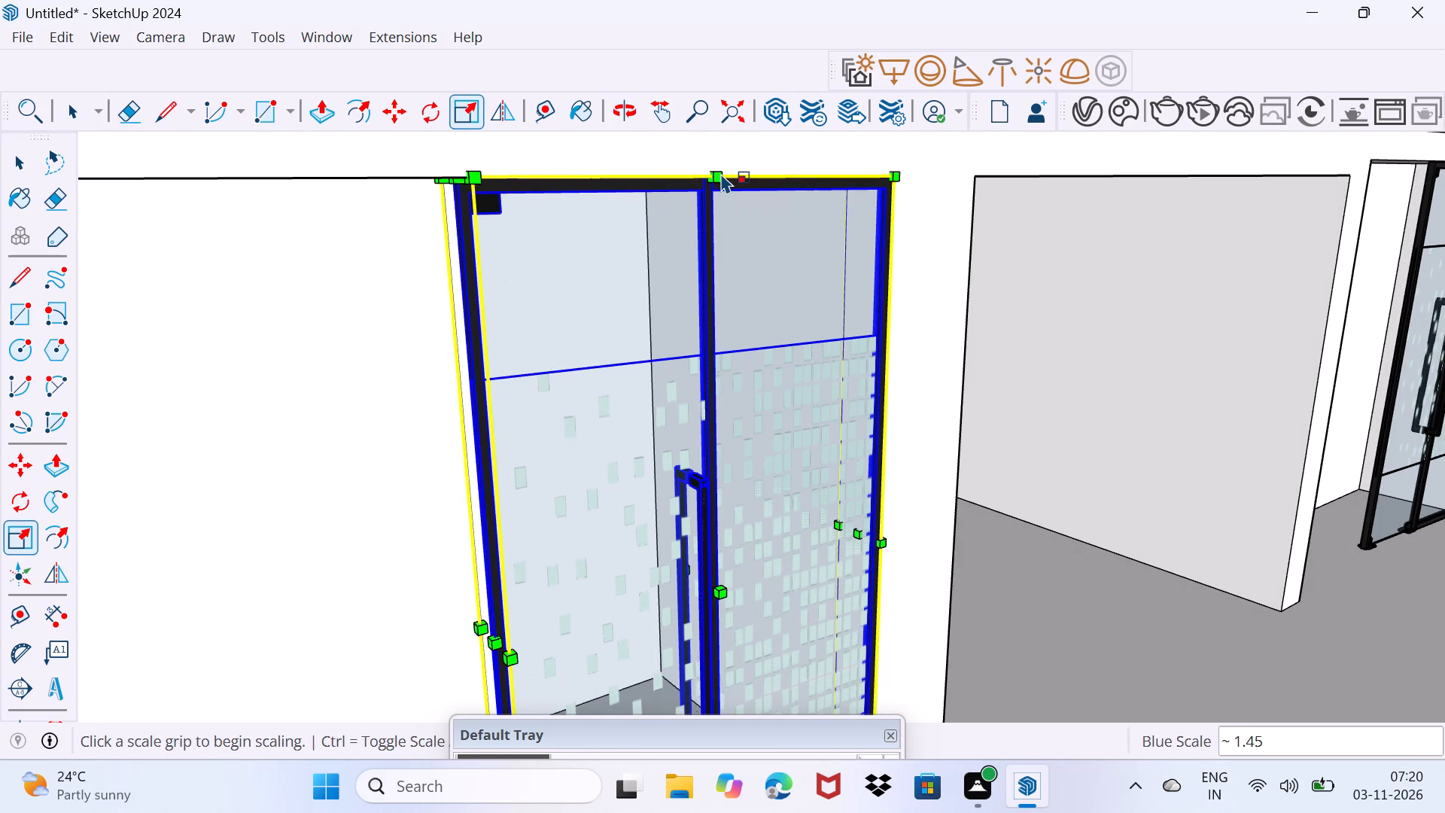
{"action": "key", "text": "space"}
{"action": "left_click_drag", "start_coordinate": [701, 313], "coordinate": [716, 279]}
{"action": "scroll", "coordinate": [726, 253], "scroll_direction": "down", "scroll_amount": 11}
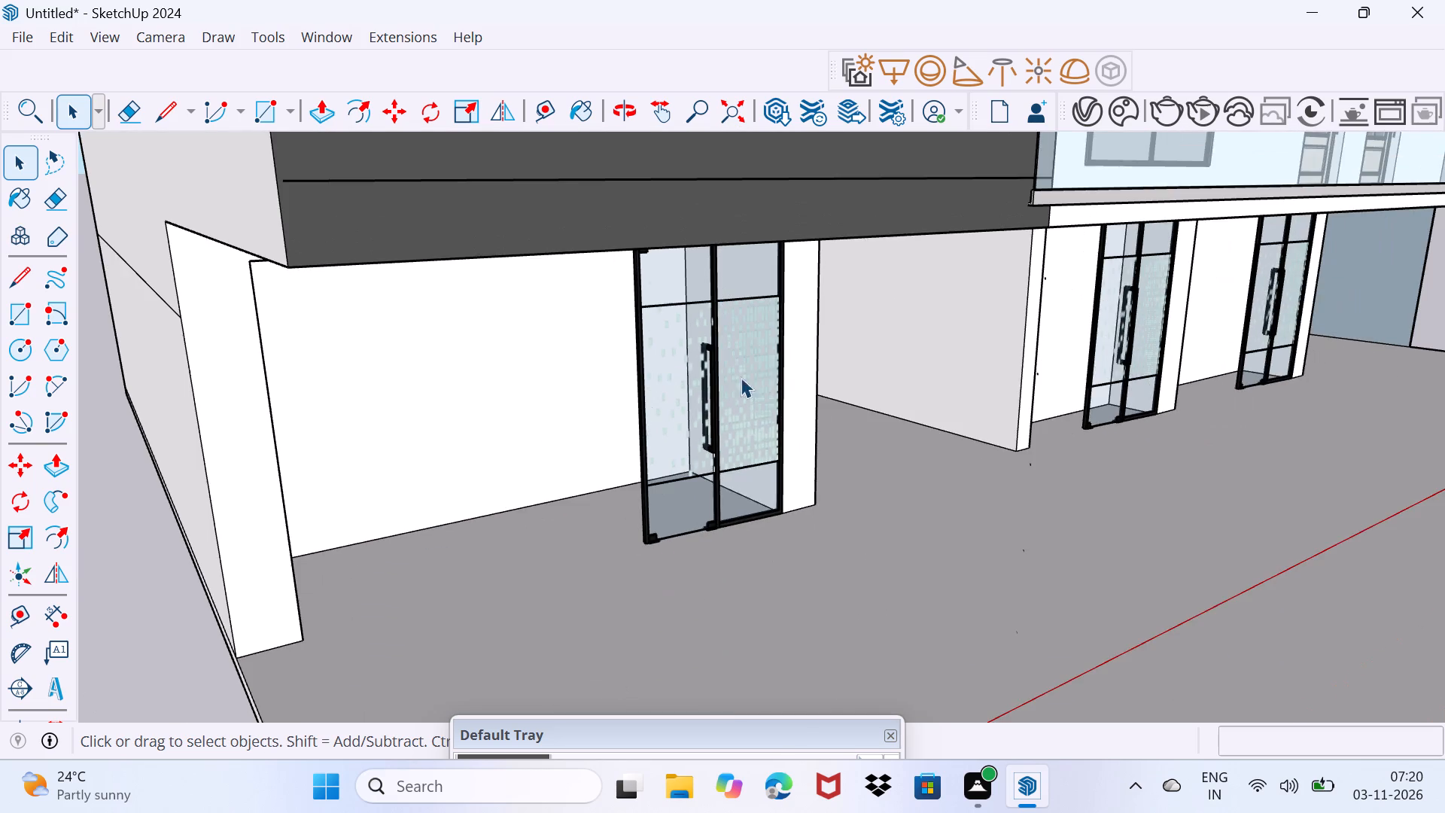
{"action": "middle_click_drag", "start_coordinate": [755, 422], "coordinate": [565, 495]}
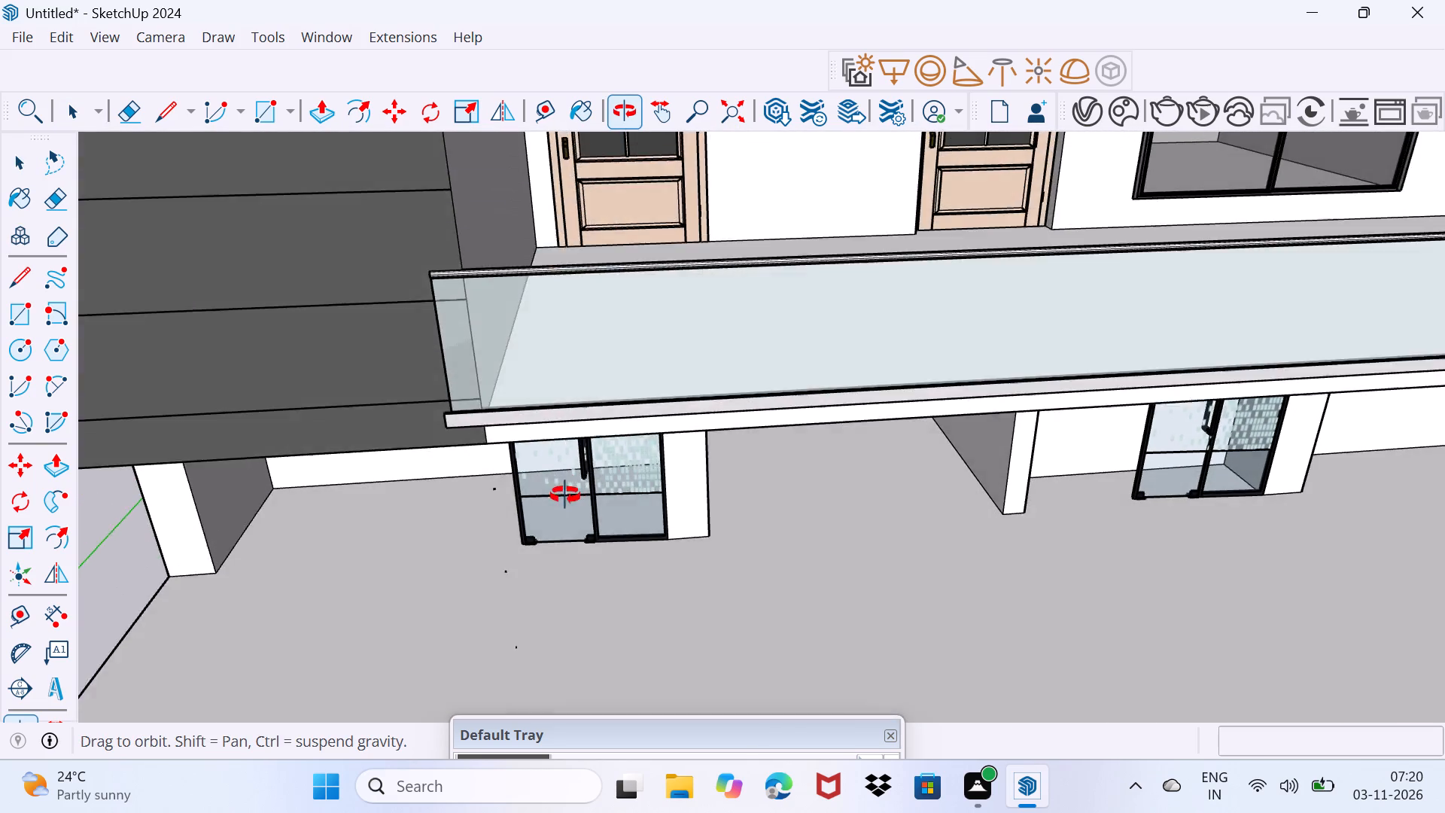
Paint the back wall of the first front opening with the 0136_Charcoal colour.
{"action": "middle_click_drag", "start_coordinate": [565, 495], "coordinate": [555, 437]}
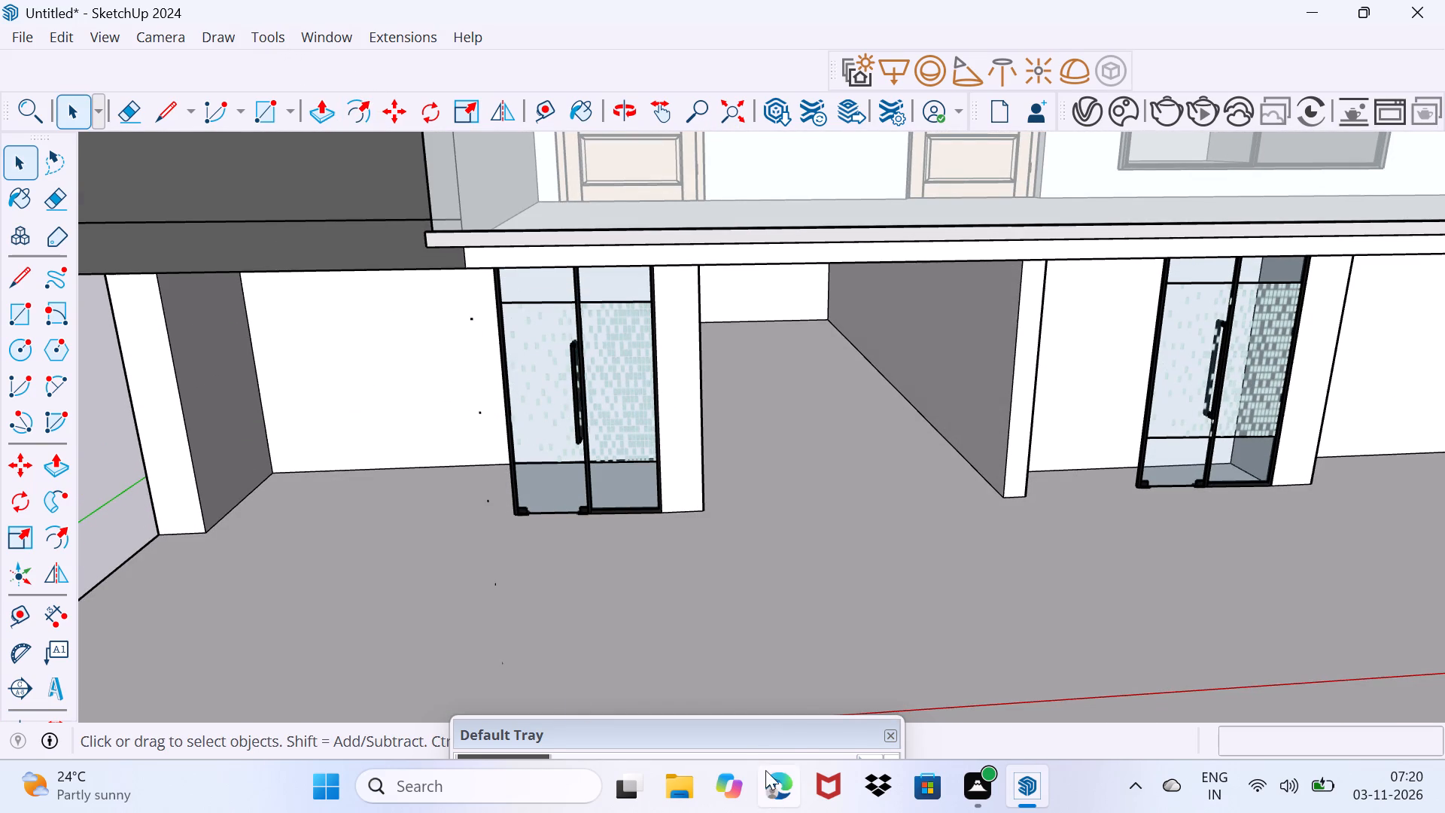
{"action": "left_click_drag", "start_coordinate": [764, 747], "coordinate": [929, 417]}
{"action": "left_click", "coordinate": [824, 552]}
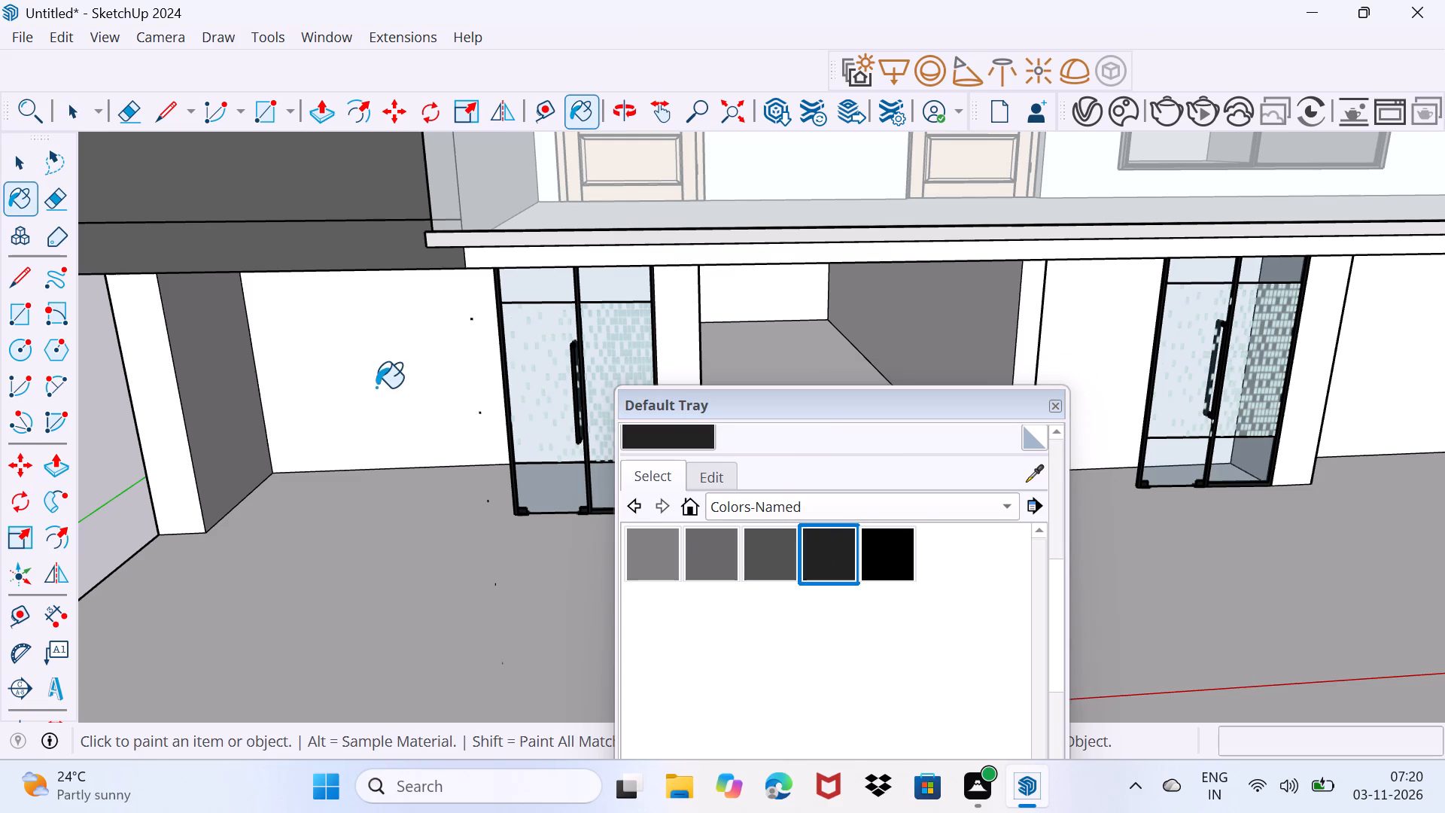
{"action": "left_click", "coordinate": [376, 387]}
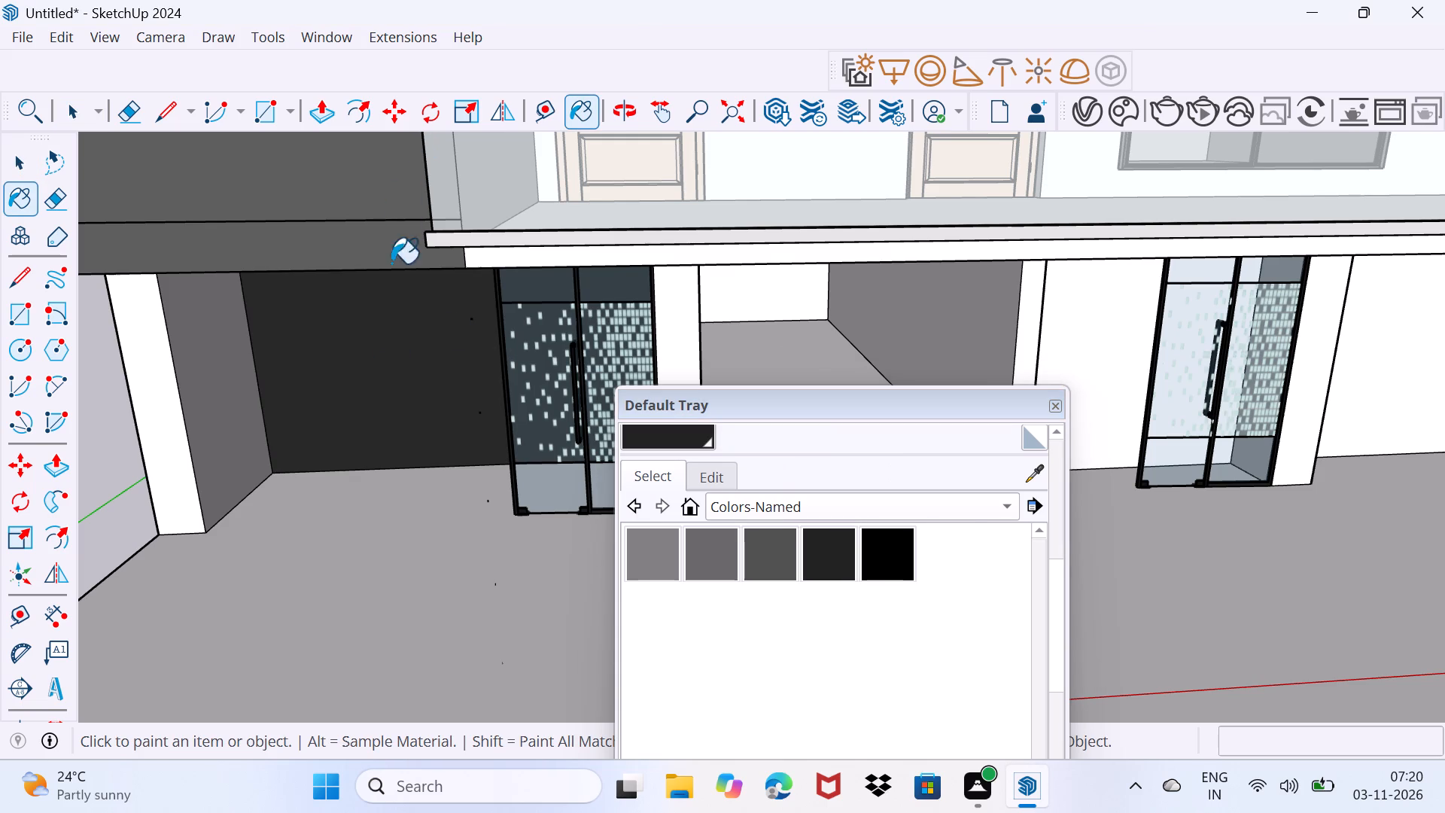
Create a new material that uses the shop-window mannequin image download (6).jpeg from the Downloads folder as its texture.
{"action": "scroll", "coordinate": [836, 582], "scroll_direction": "up", "scroll_amount": 9}
{"action": "scroll", "coordinate": [724, 635], "scroll_direction": "up", "scroll_amount": 5}
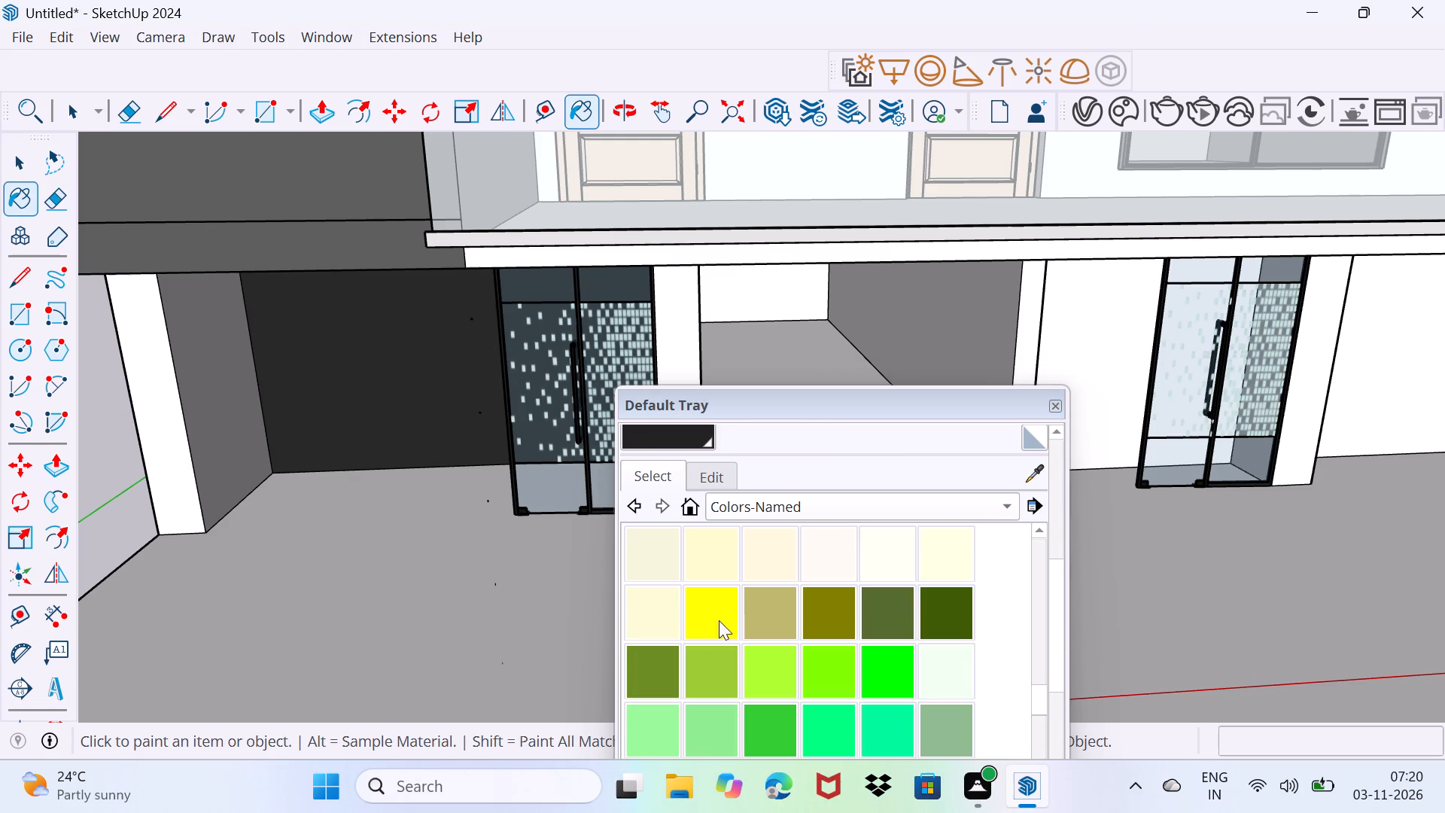
{"action": "left_click", "coordinate": [721, 470]}
{"action": "scroll", "coordinate": [871, 572], "scroll_direction": "up", "scroll_amount": 3}
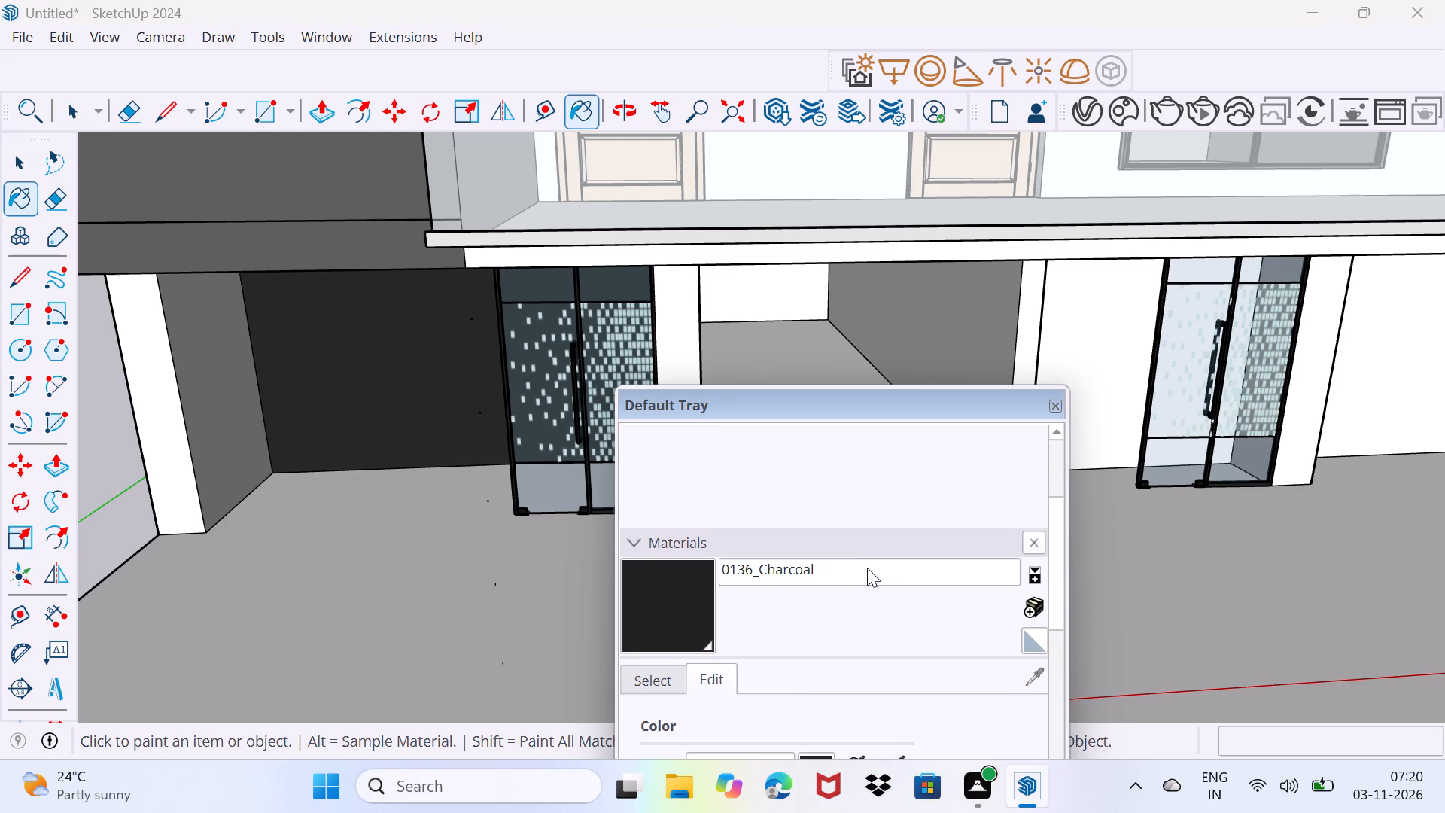
{"action": "left_click", "coordinate": [1026, 610]}
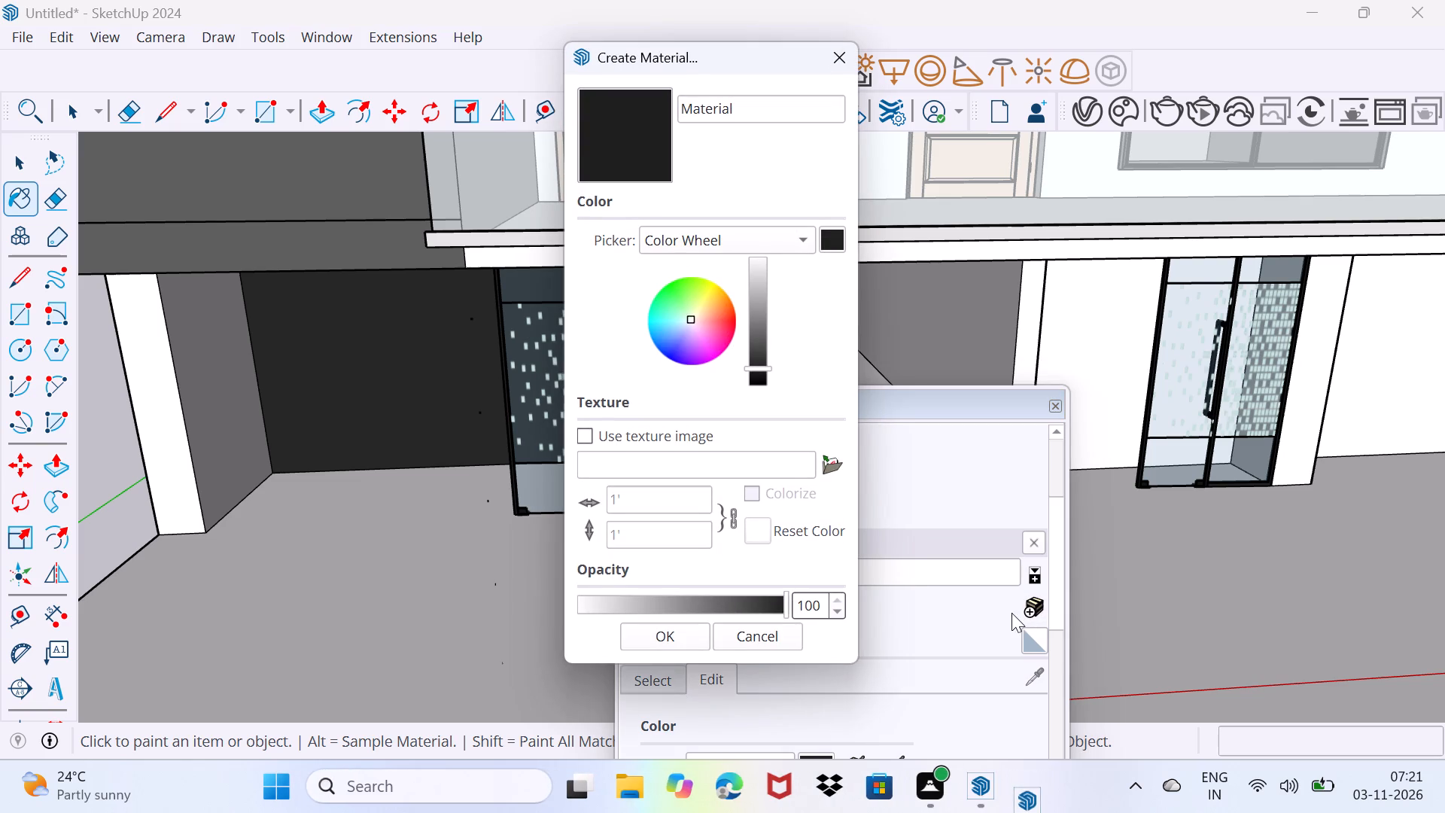
{"action": "left_click", "coordinate": [834, 466]}
{"action": "scroll", "coordinate": [596, 418], "scroll_direction": "down", "scroll_amount": 3}
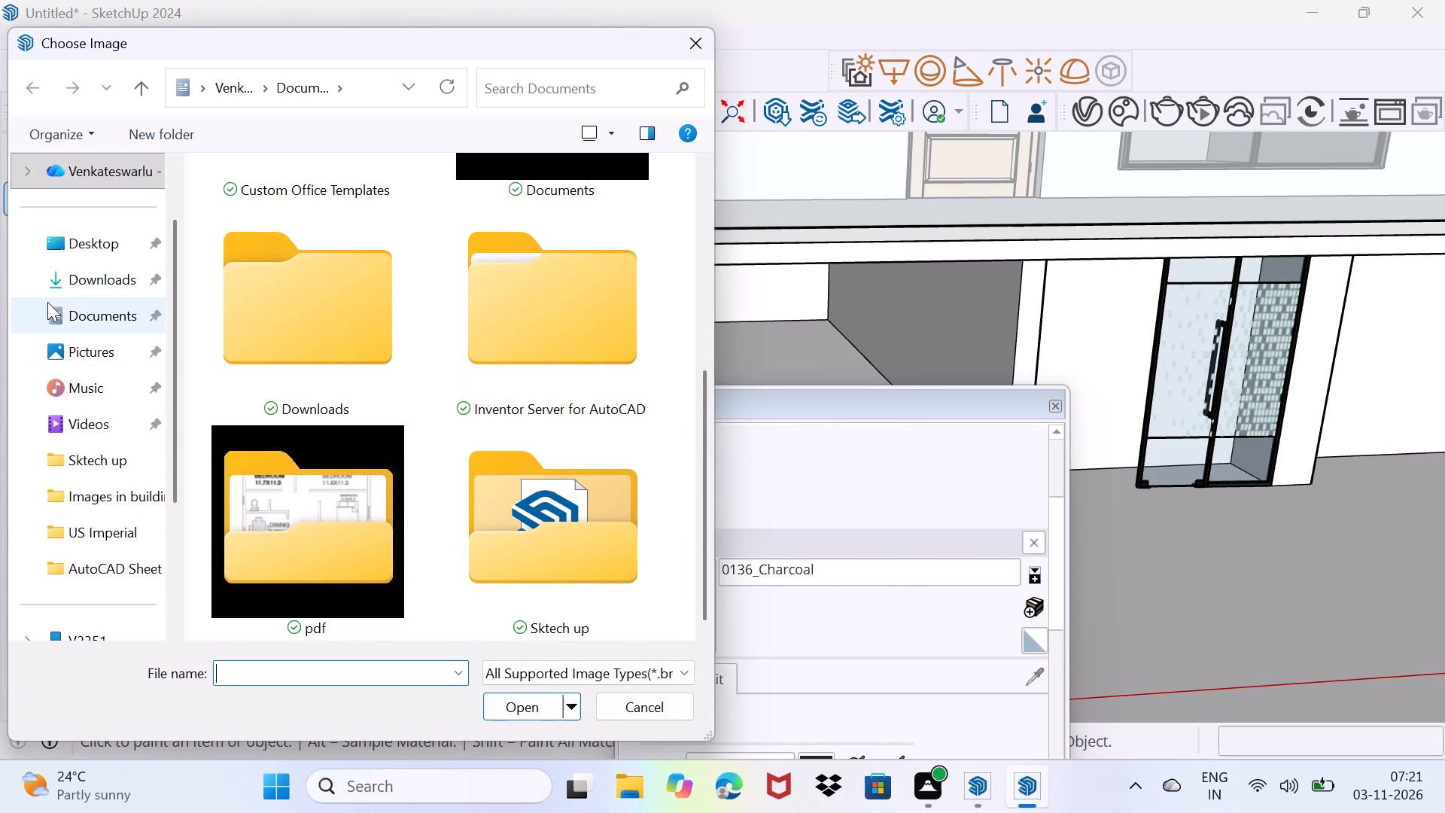
{"action": "left_click", "coordinate": [69, 288]}
{"action": "scroll", "coordinate": [256, 305], "scroll_direction": "down", "scroll_amount": 3}
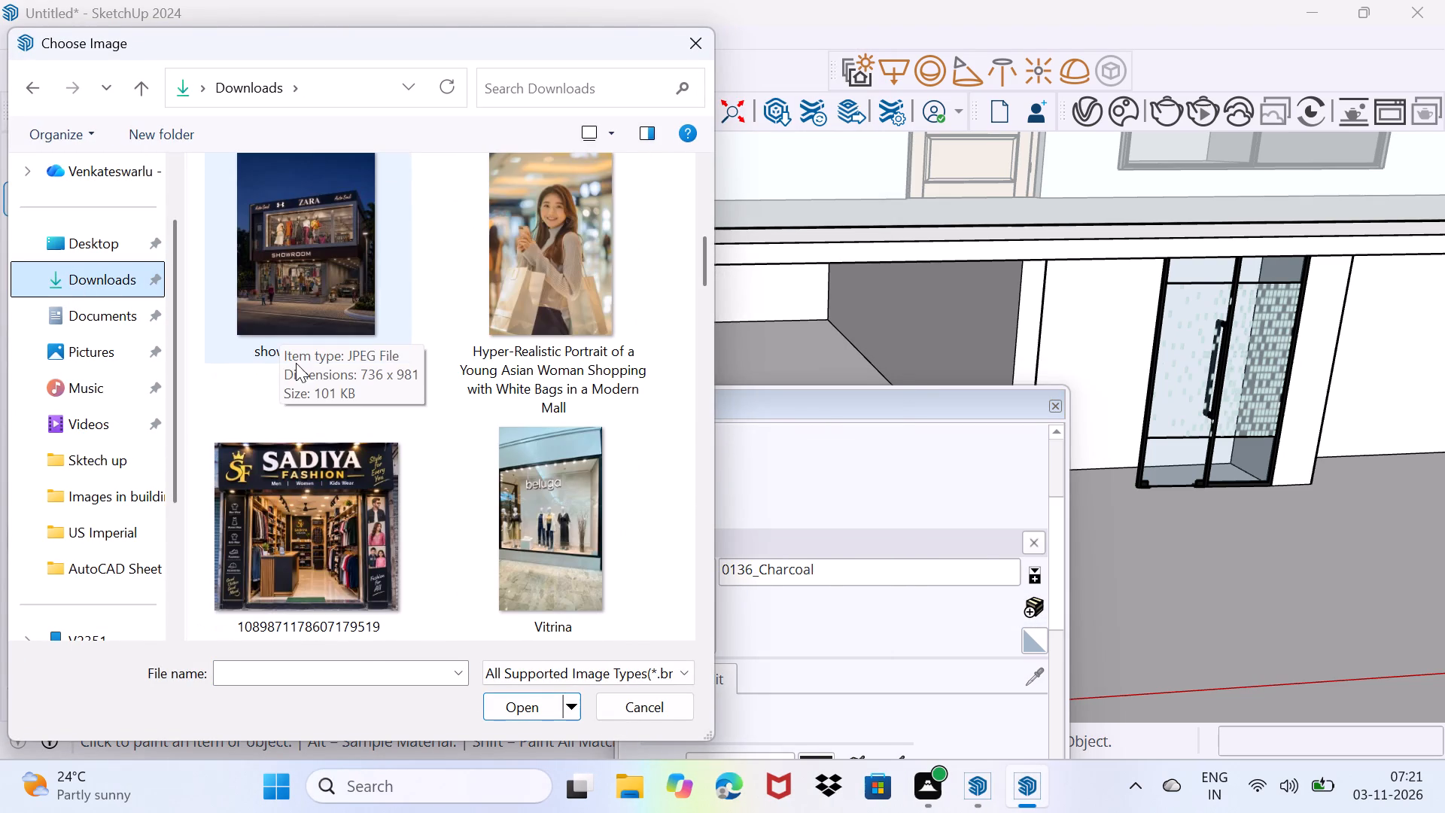
{"action": "scroll", "coordinate": [377, 400], "scroll_direction": "down", "scroll_amount": 3}
{"action": "scroll", "coordinate": [379, 404], "scroll_direction": "up", "scroll_amount": 2}
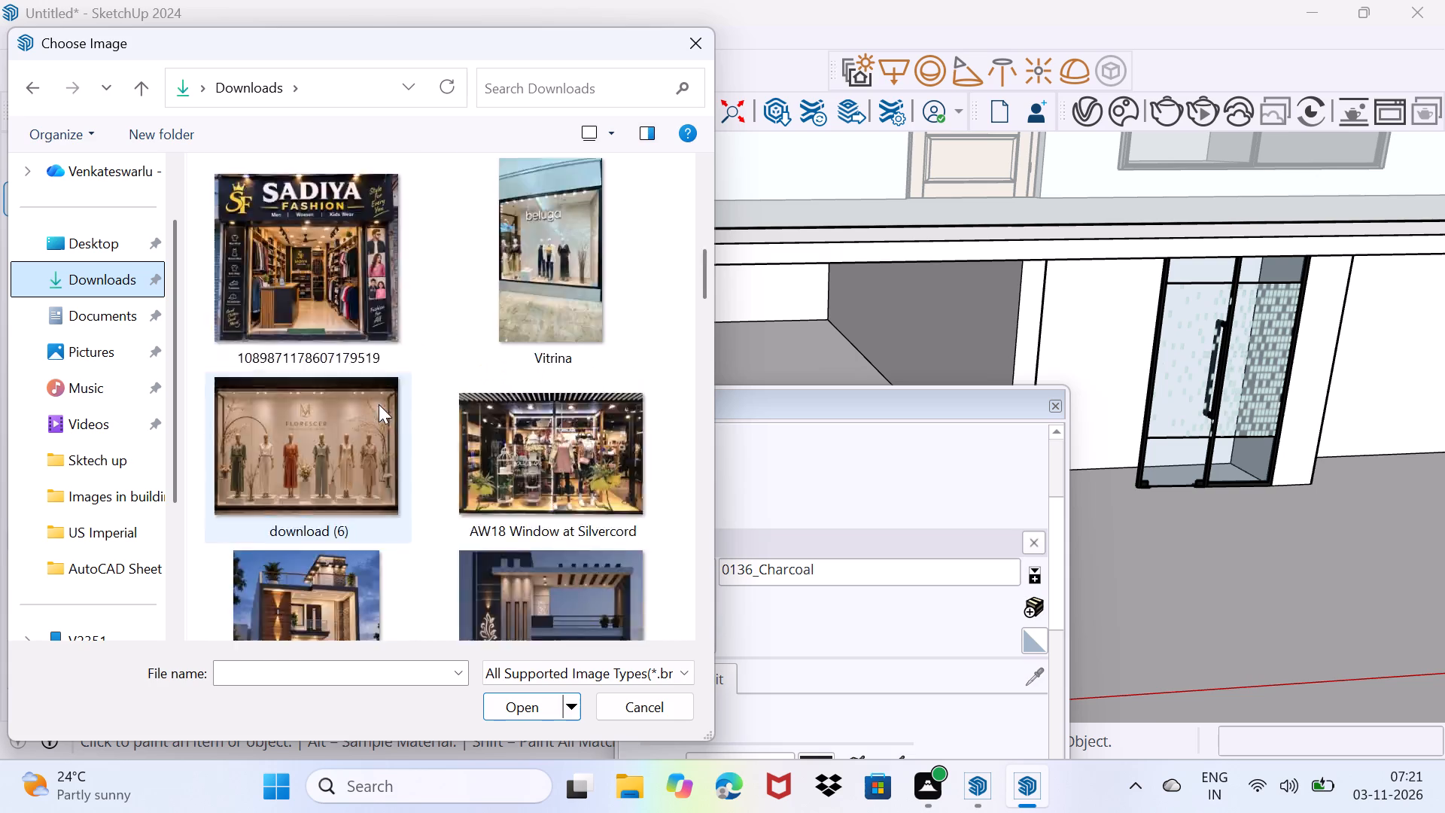
{"action": "scroll", "coordinate": [379, 404], "scroll_direction": "up", "scroll_amount": 2}
{"action": "scroll", "coordinate": [375, 402], "scroll_direction": "down", "scroll_amount": 2}
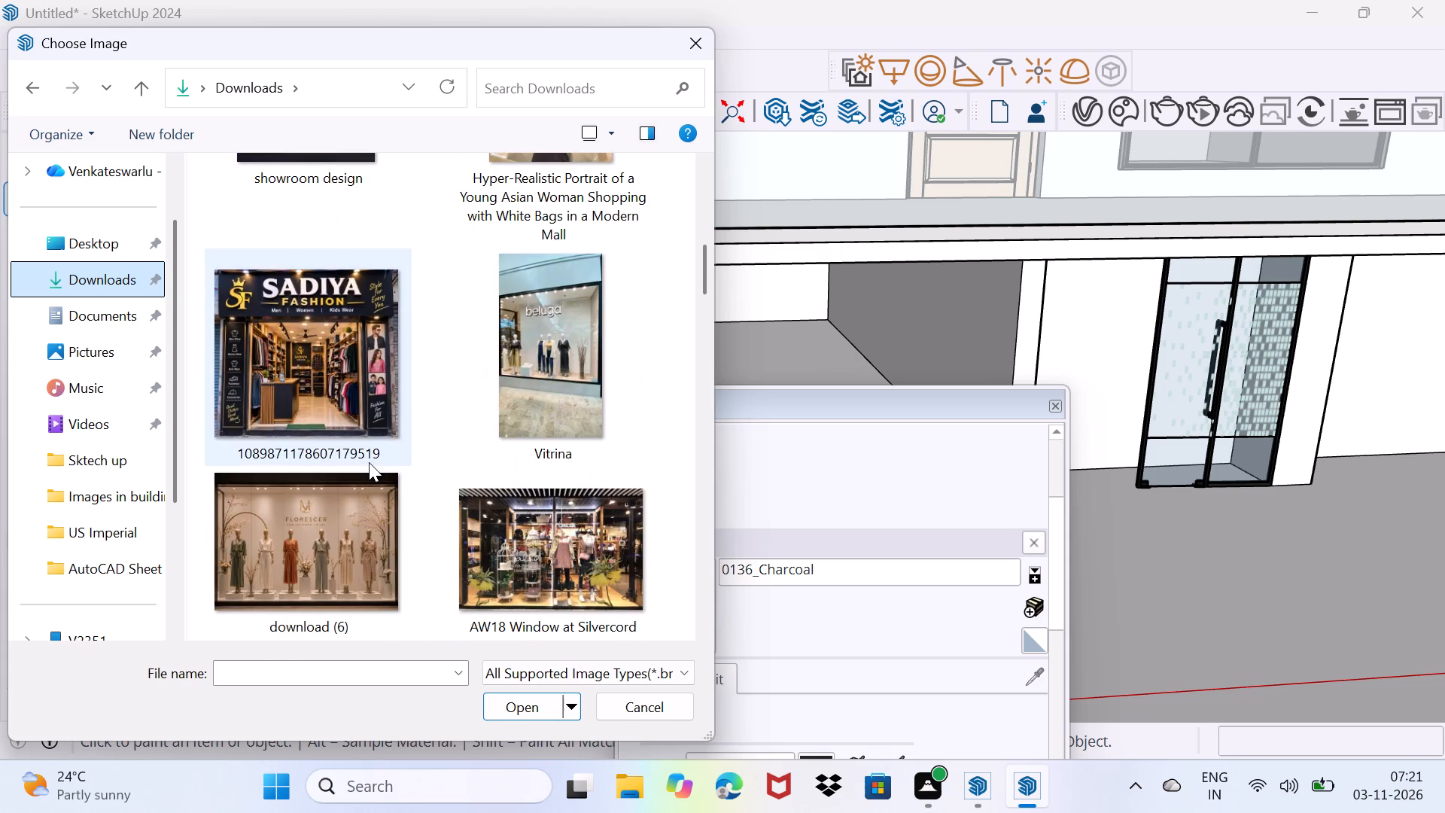
{"action": "left_click", "coordinate": [363, 523]}
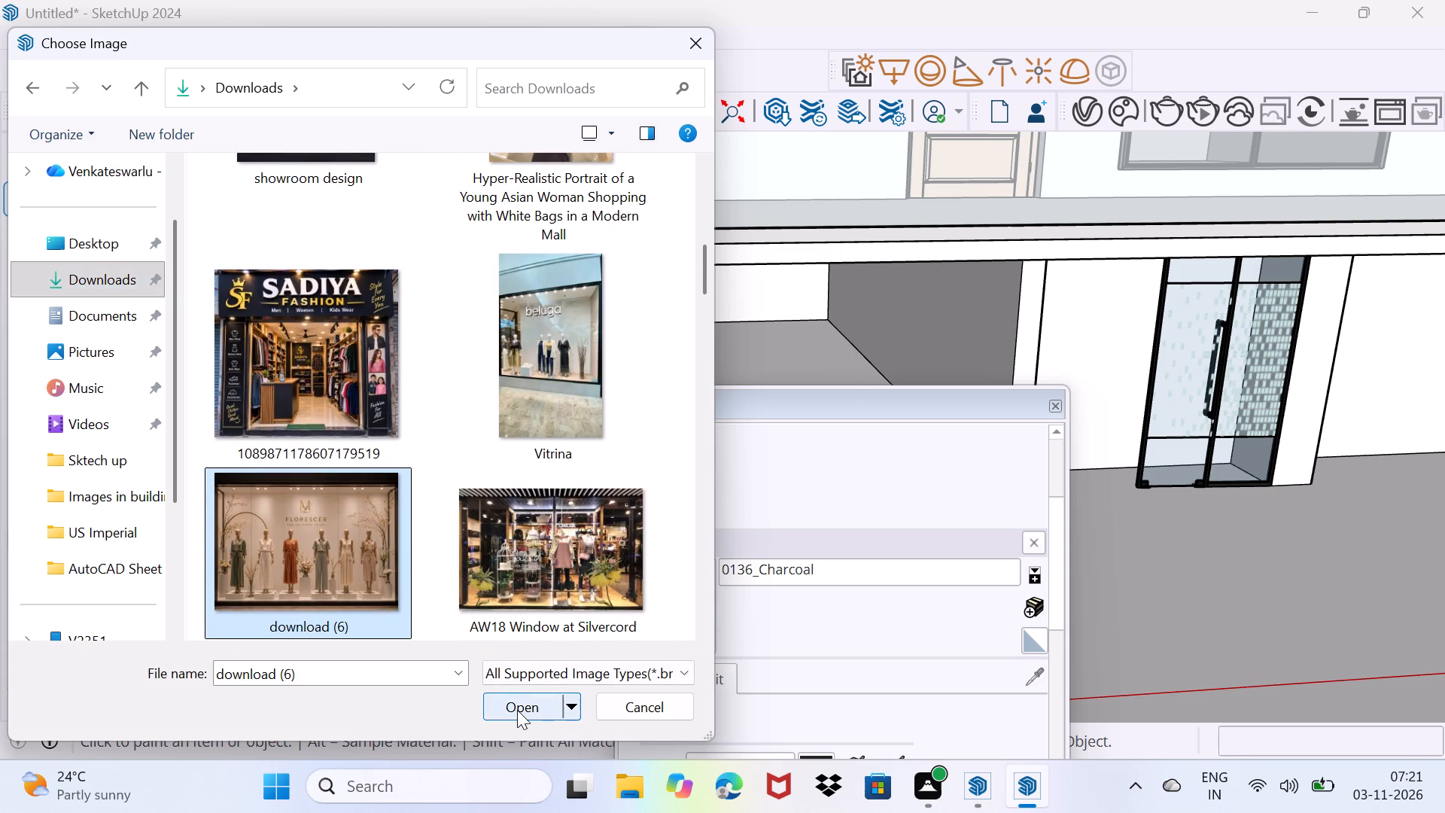
{"action": "left_click", "coordinate": [518, 705]}
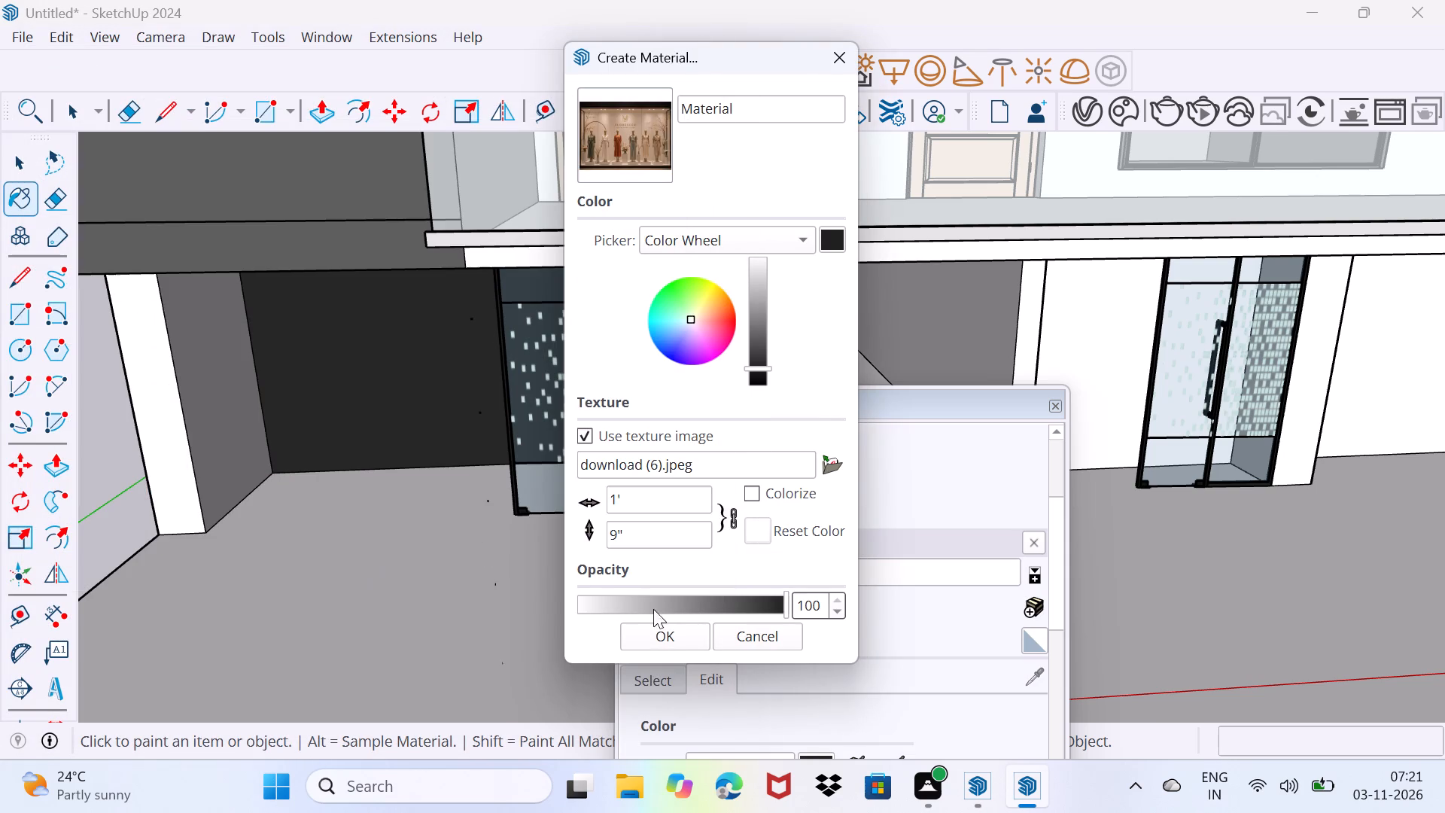
{"action": "left_click", "coordinate": [656, 650]}
{"action": "left_click", "coordinate": [656, 629]}
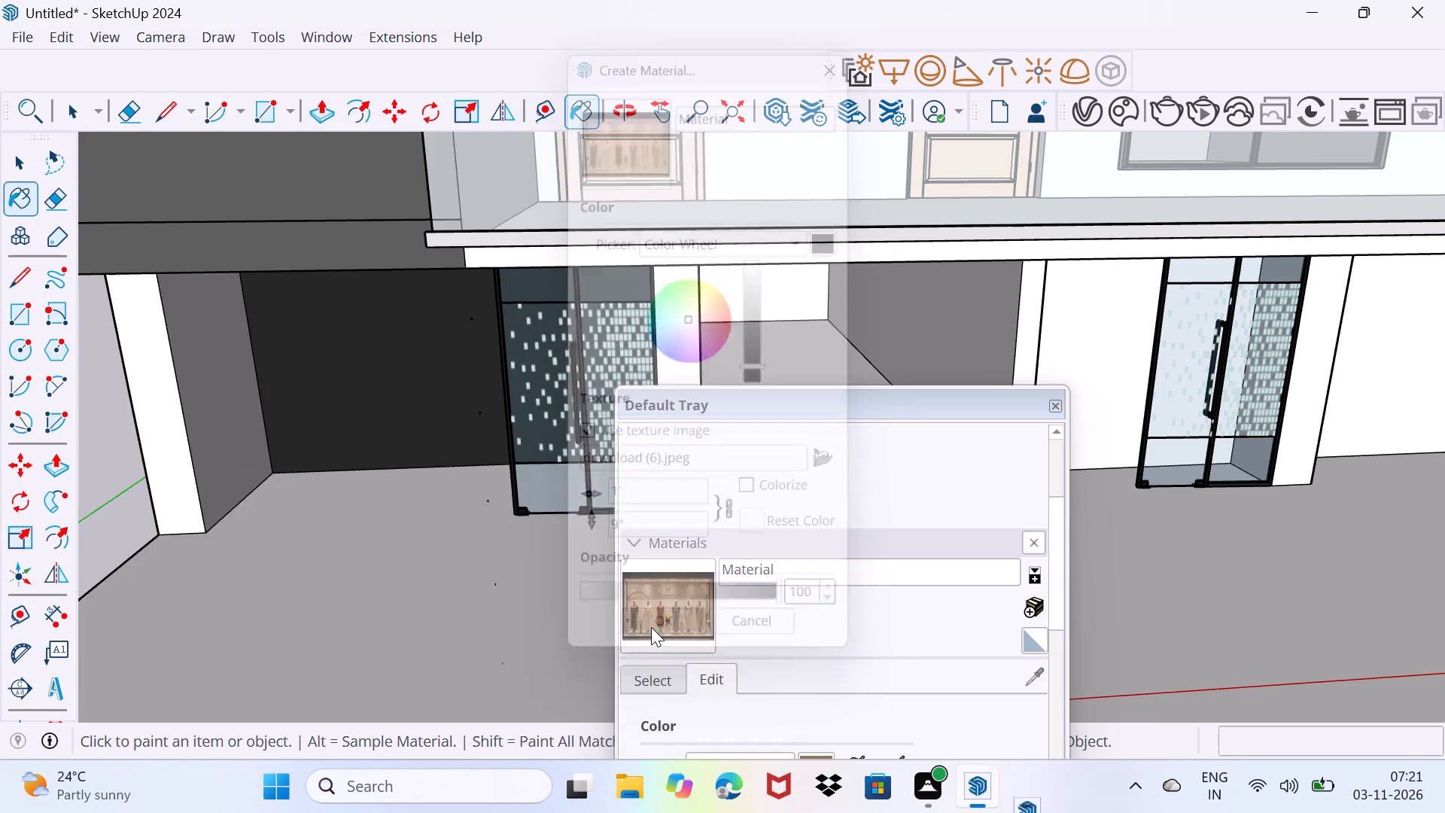
Paint the back wall of the first front opening with the new shop-window material.
{"action": "left_click", "coordinate": [364, 401]}
{"action": "middle_click_drag", "start_coordinate": [350, 420], "coordinate": [379, 398]}
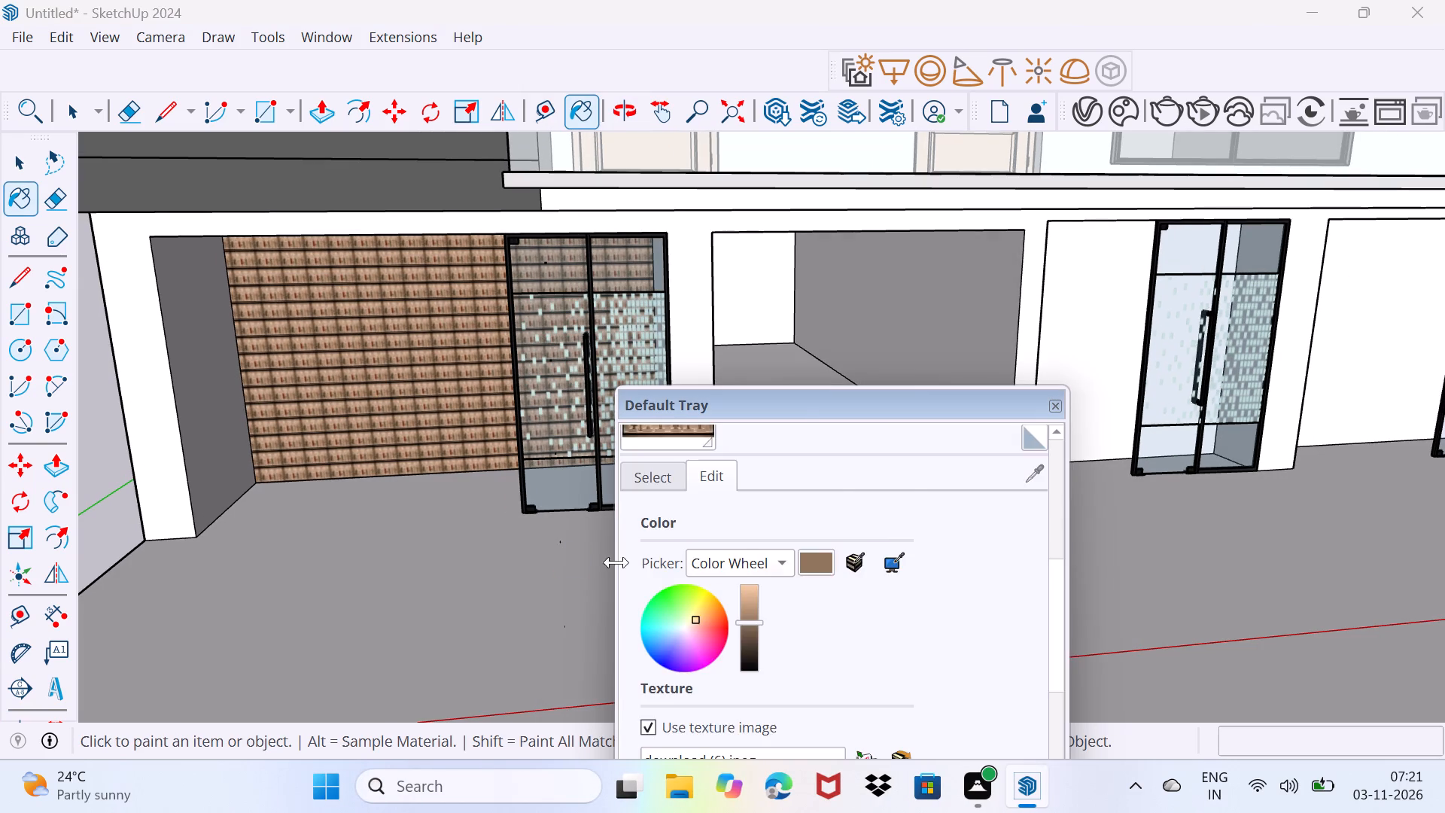
Set the shop-window texture's width to 1000 inches (83' 4"), keeping its proportions linked.
{"action": "scroll", "coordinate": [771, 553], "scroll_direction": "down", "scroll_amount": 2}
{"action": "left_click", "coordinate": [735, 659]}
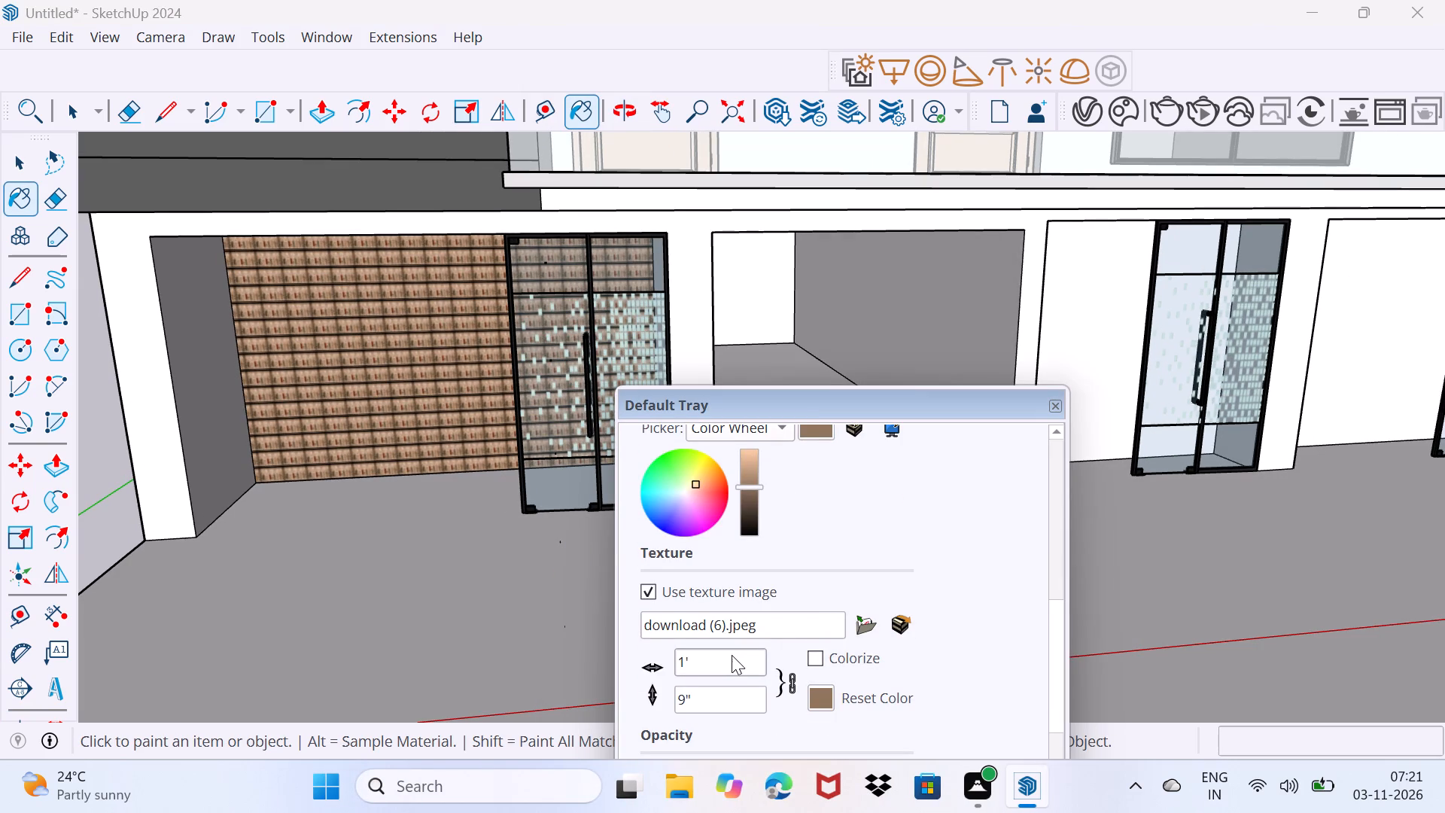
{"action": "key", "text": "BackSpace"}
{"action": "type", "text": "00"}
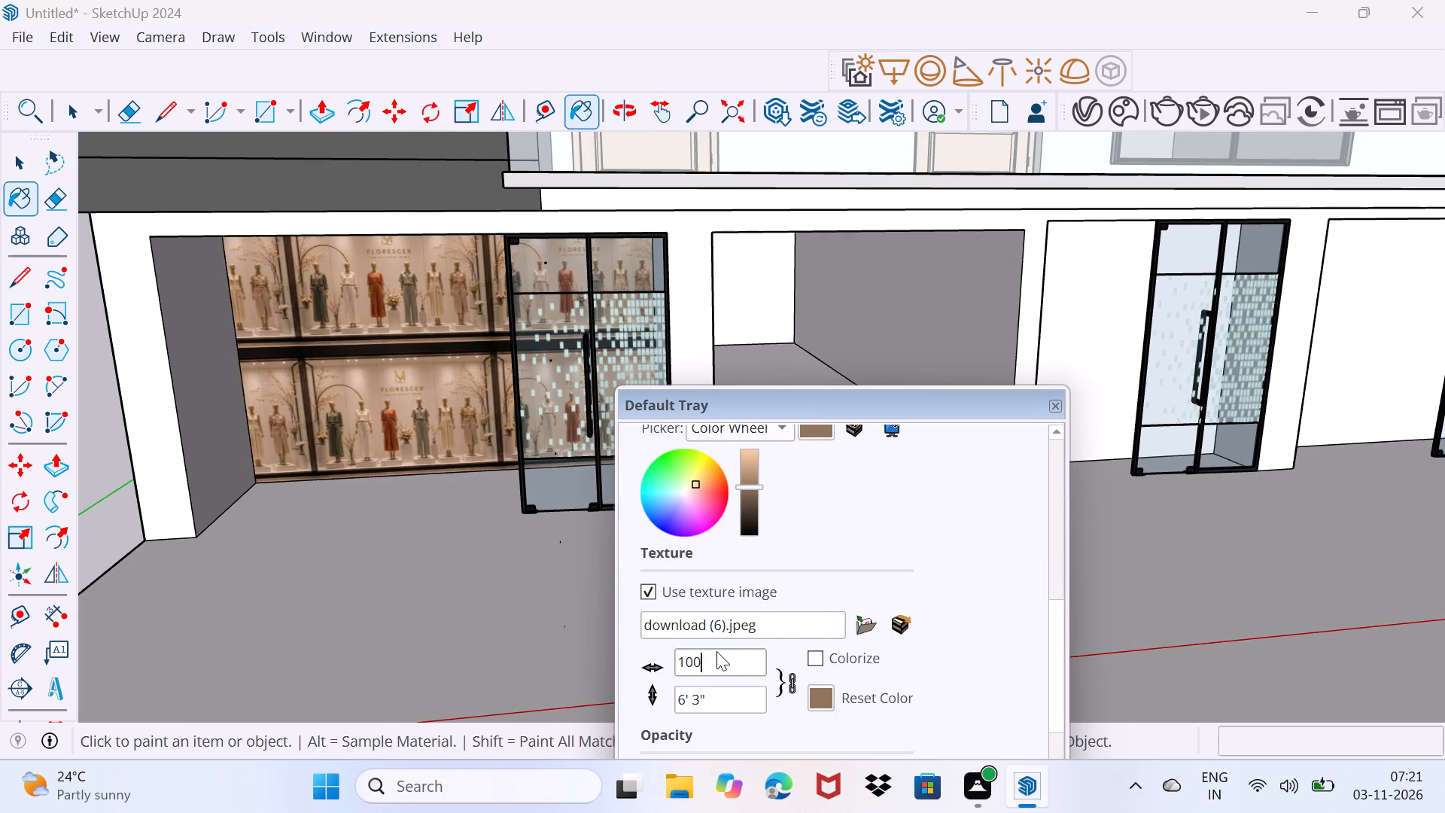
{"action": "key", "text": "0"}
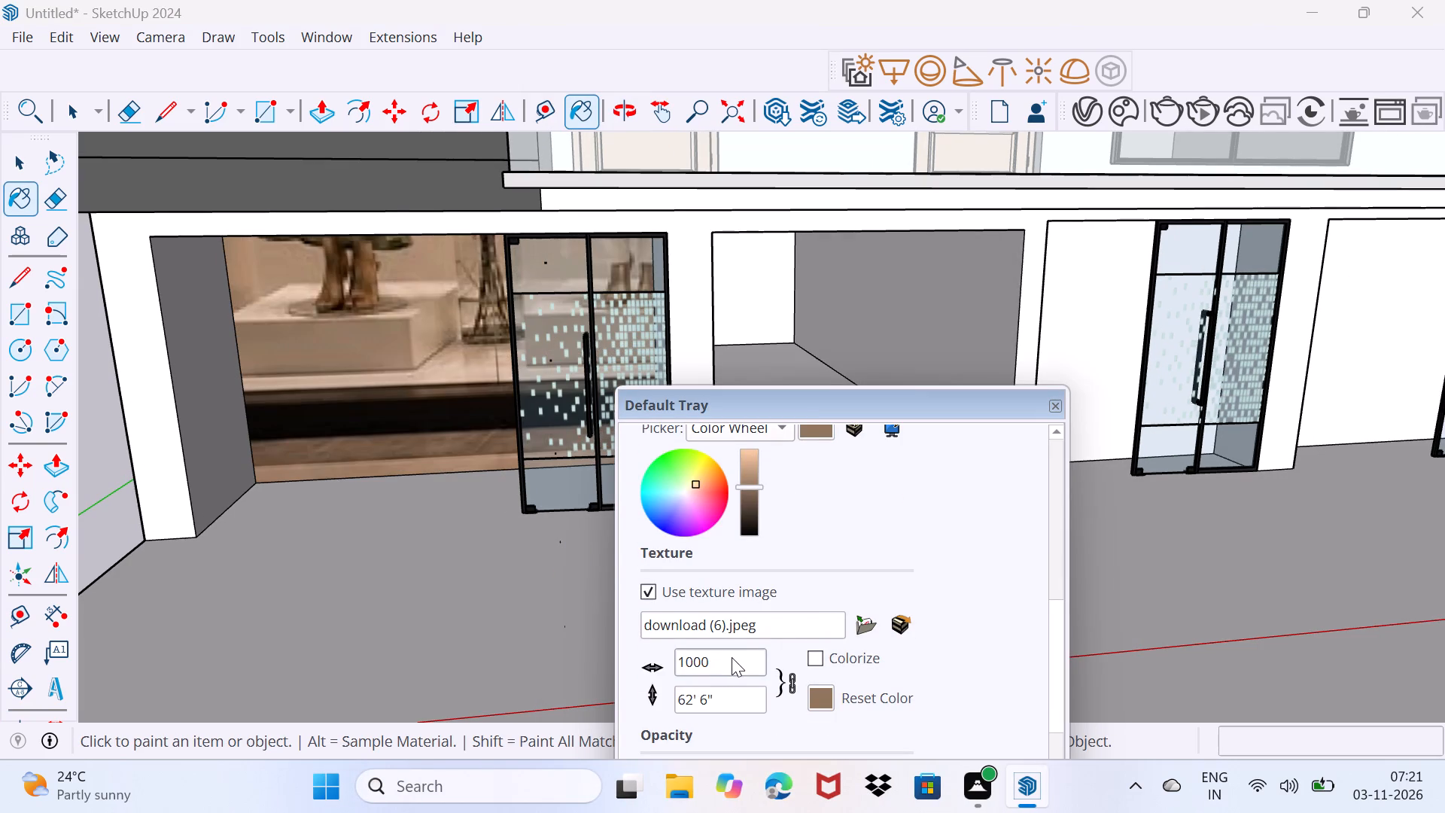
{"action": "left_click", "coordinate": [326, 362]}
Start positioning the texture on the first opening's wall, shift the image below the slab and shrink it by its scale pin.
{"action": "right_click", "coordinate": [321, 361]}
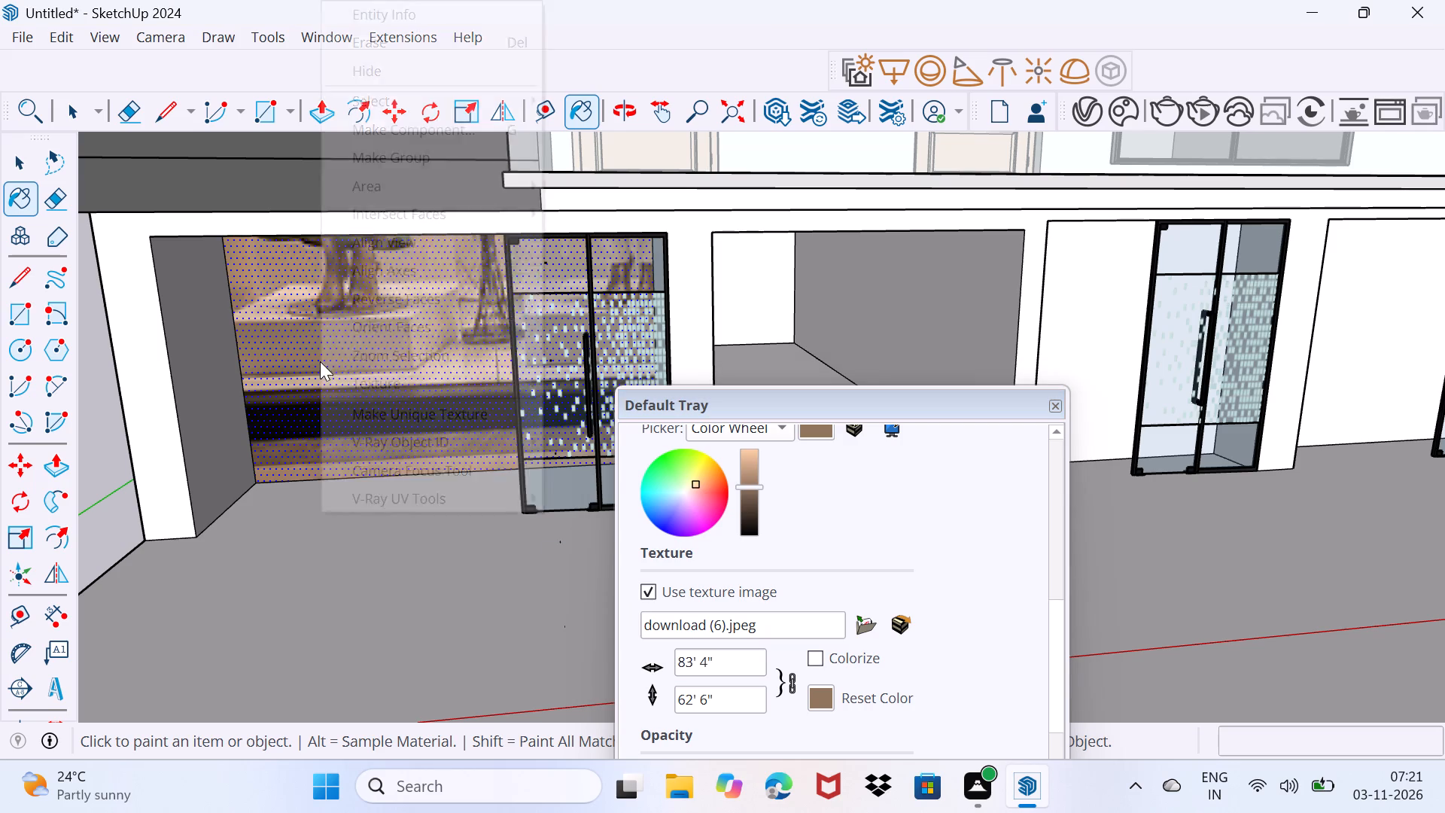
{"action": "left_click_drag", "start_coordinate": [774, 409], "coordinate": [753, 467]}
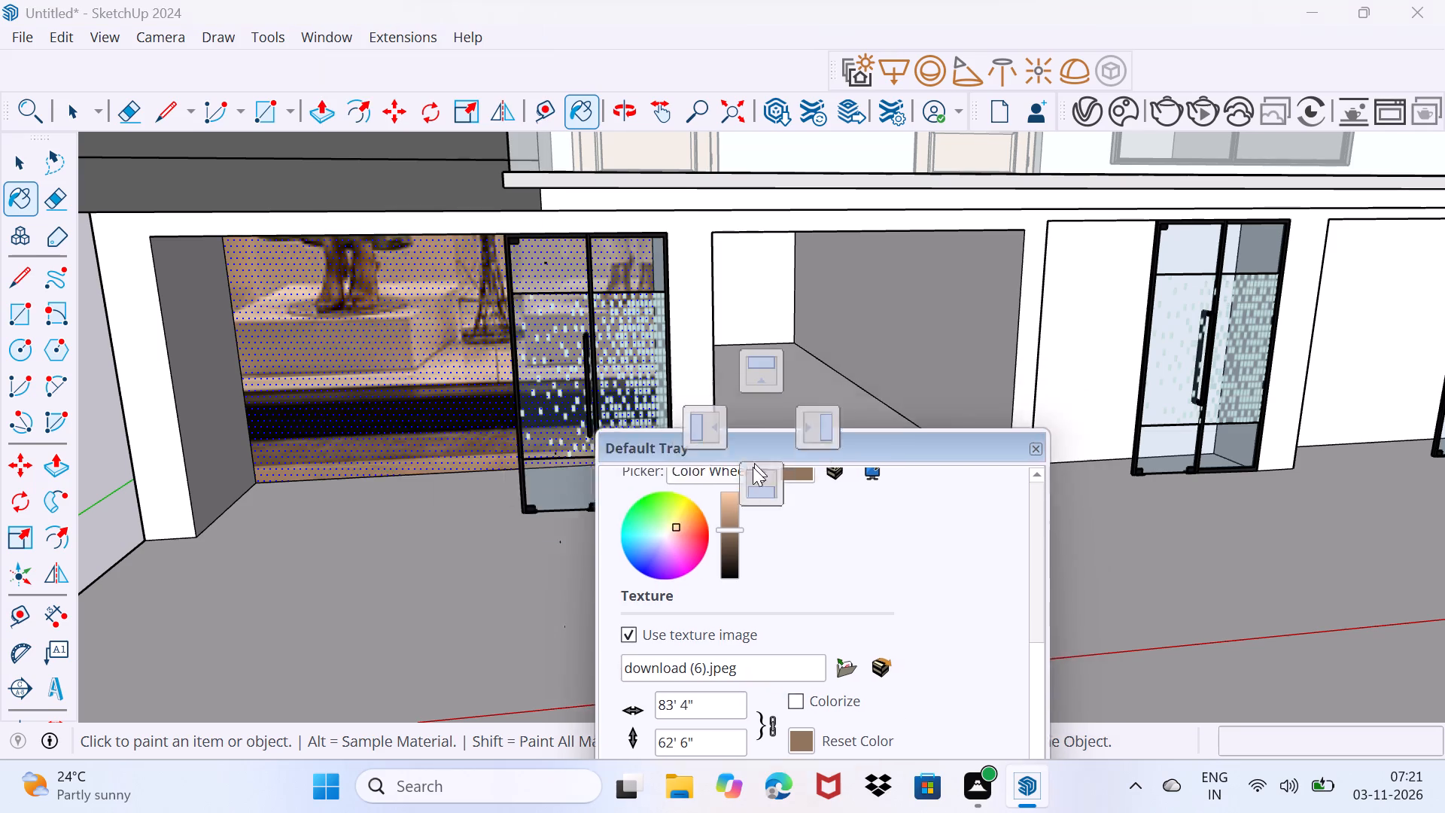
{"action": "left_click_drag", "start_coordinate": [753, 467], "coordinate": [666, 620]}
{"action": "right_click", "coordinate": [344, 362]}
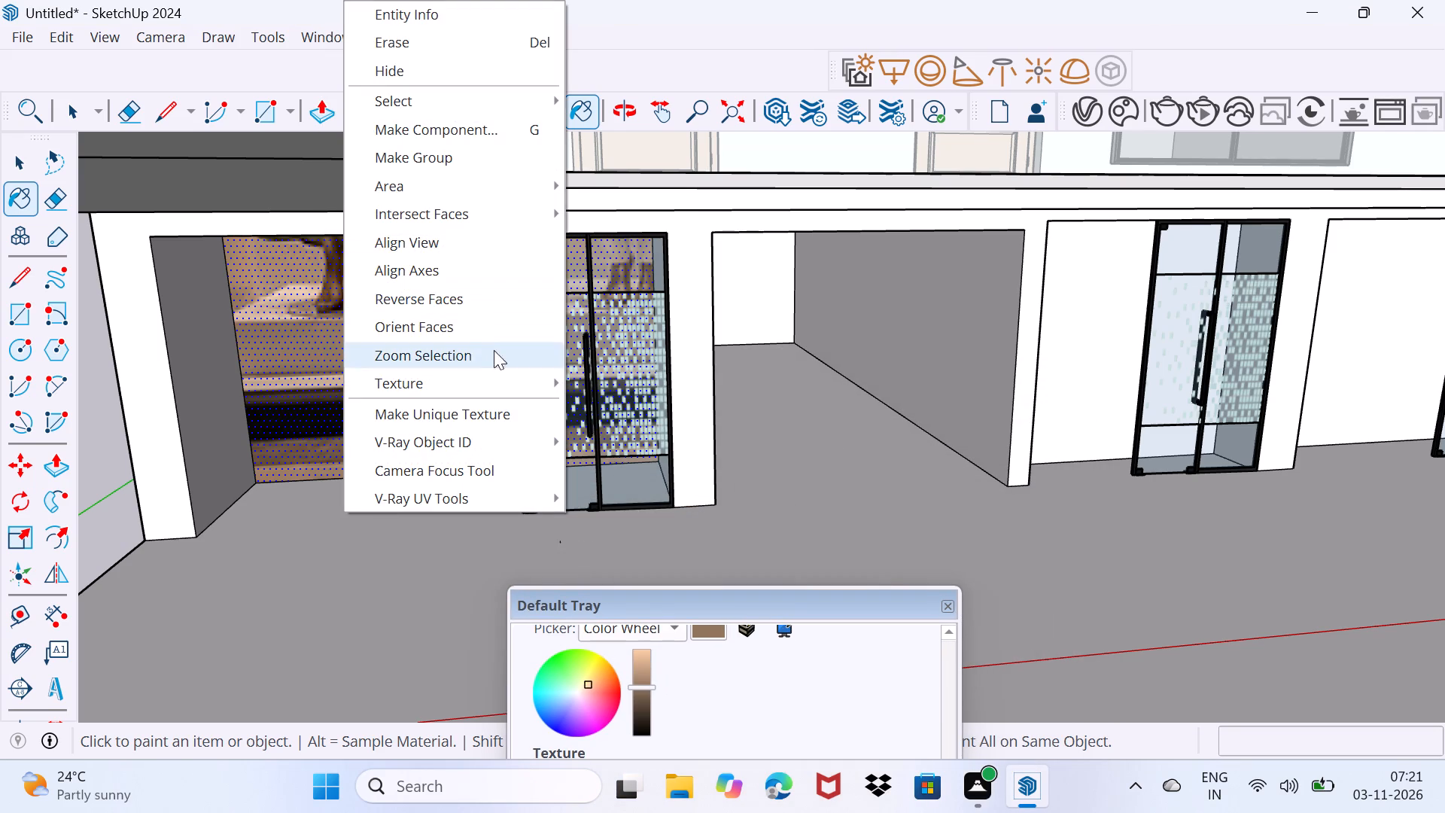
{"action": "left_click", "coordinate": [497, 396]}
{"action": "left_click", "coordinate": [614, 394]}
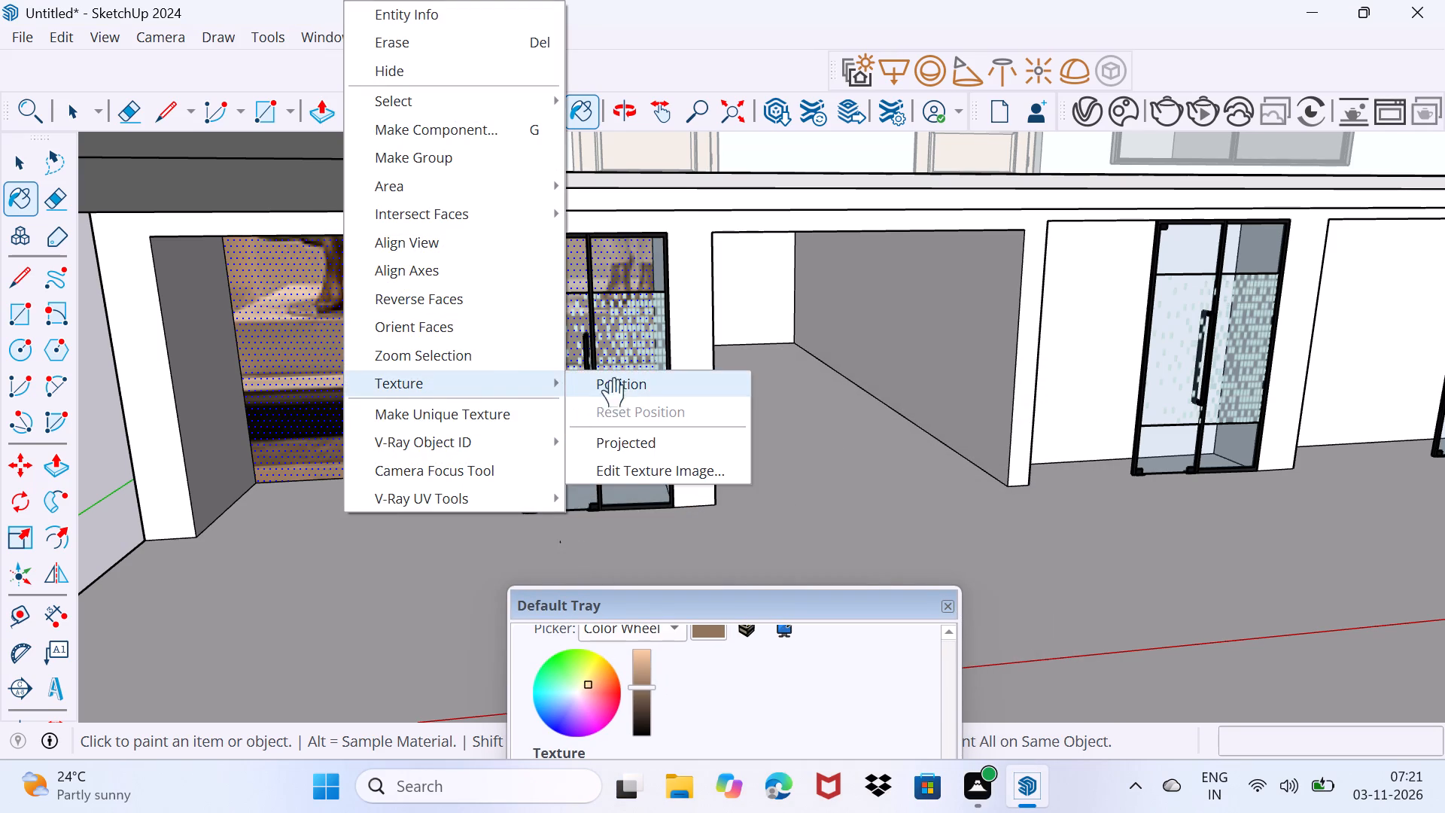
{"action": "scroll", "coordinate": [414, 380], "scroll_direction": "down", "scroll_amount": 2}
{"action": "scroll", "coordinate": [499, 388], "scroll_direction": "down", "scroll_amount": 3}
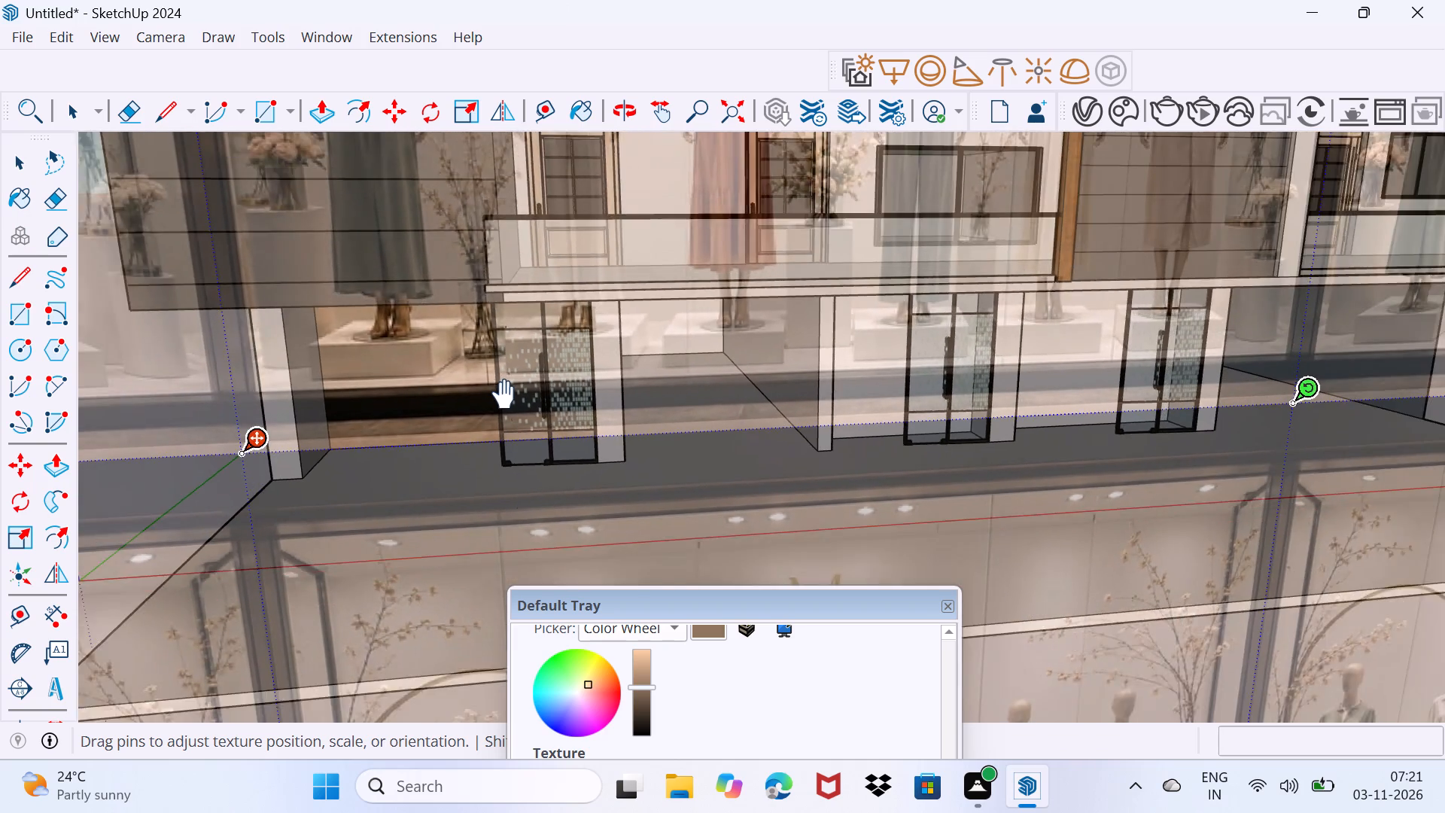
{"action": "scroll", "coordinate": [505, 395], "scroll_direction": "down", "scroll_amount": 12}
{"action": "scroll", "coordinate": [593, 448], "scroll_direction": "up", "scroll_amount": 1}
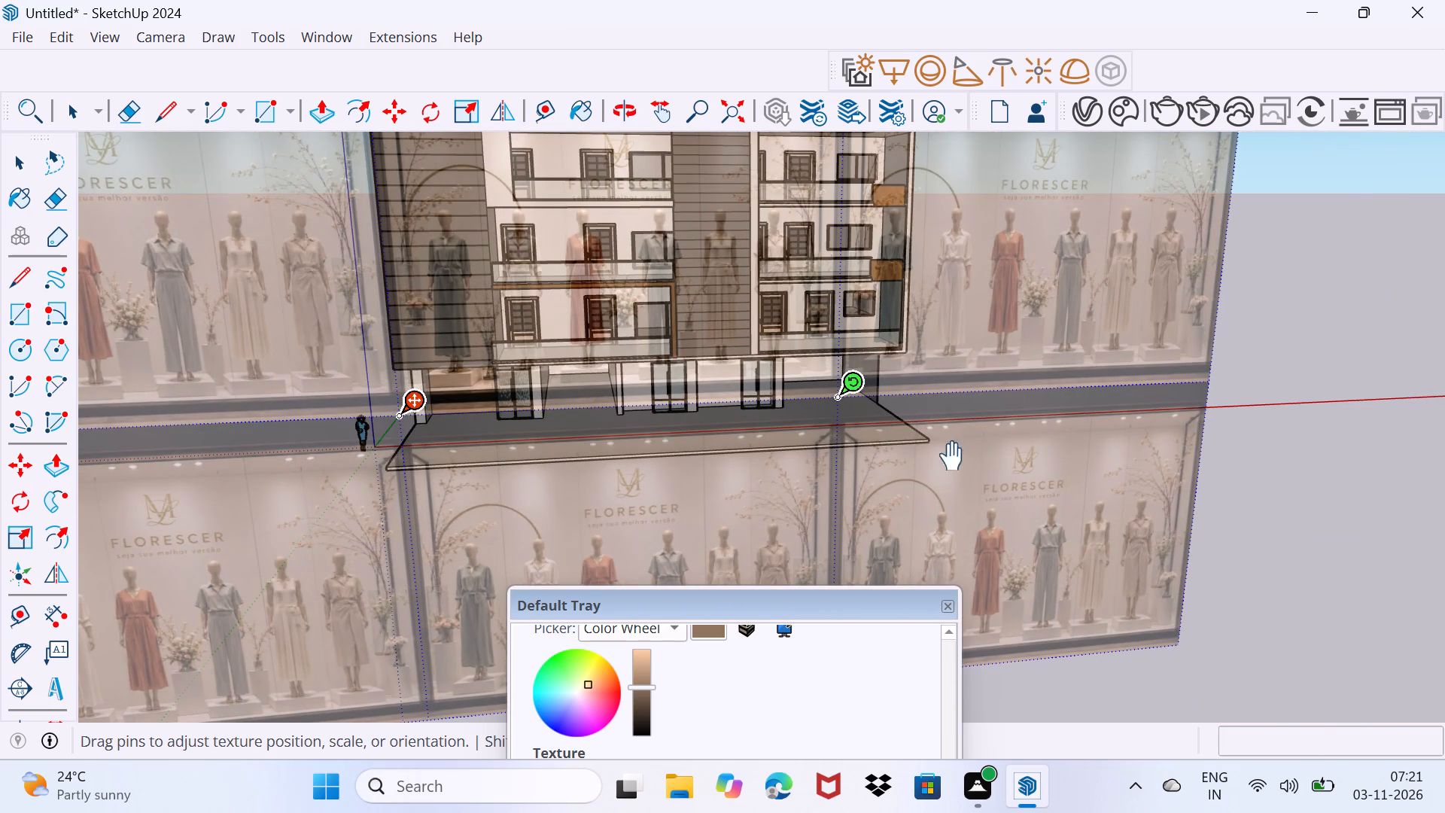
{"action": "left_click_drag", "start_coordinate": [857, 399], "coordinate": [873, 429]}
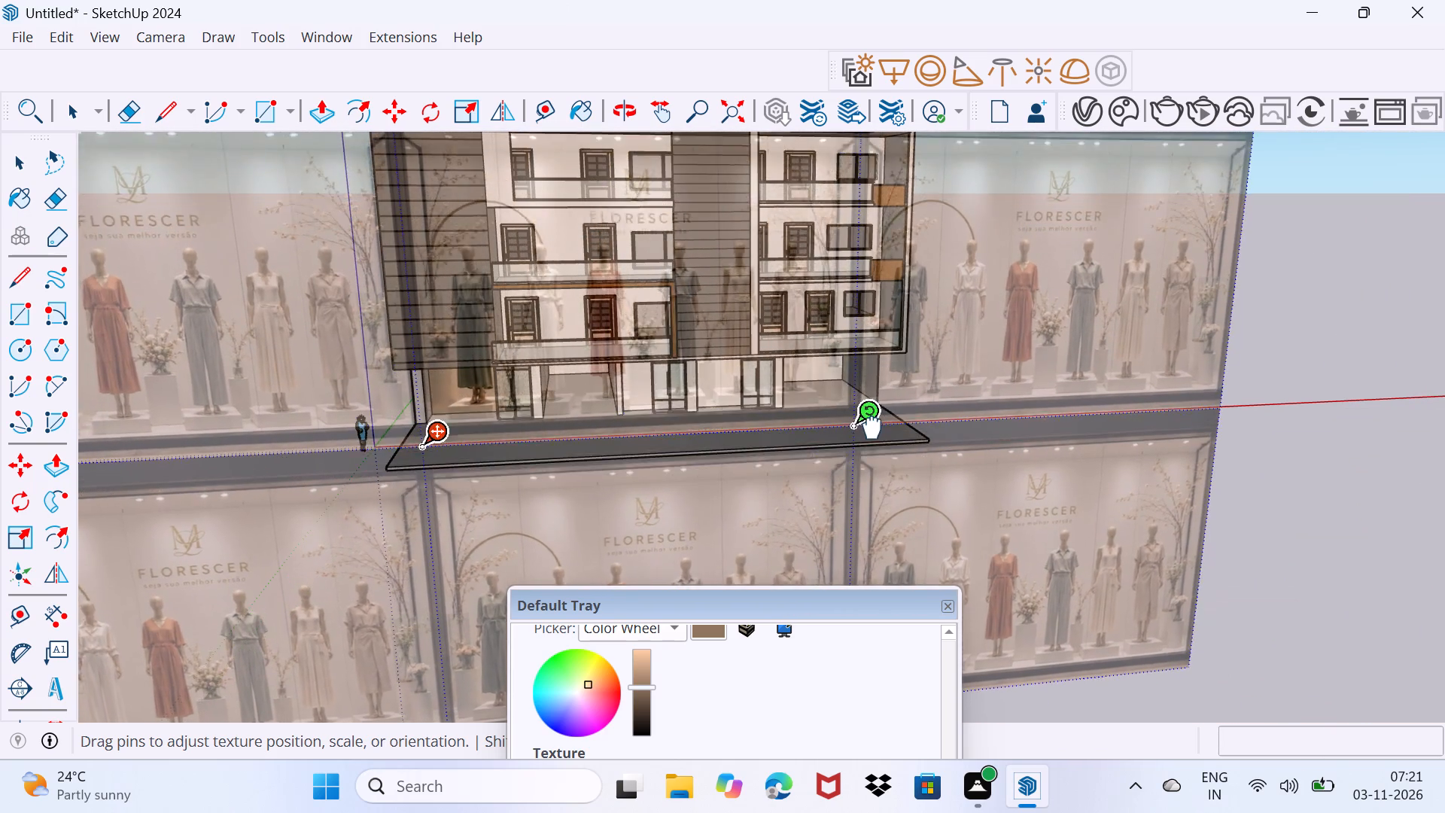
{"action": "left_click_drag", "start_coordinate": [873, 429], "coordinate": [844, 489]}
{"action": "left_click_drag", "start_coordinate": [844, 481], "coordinate": [826, 468]}
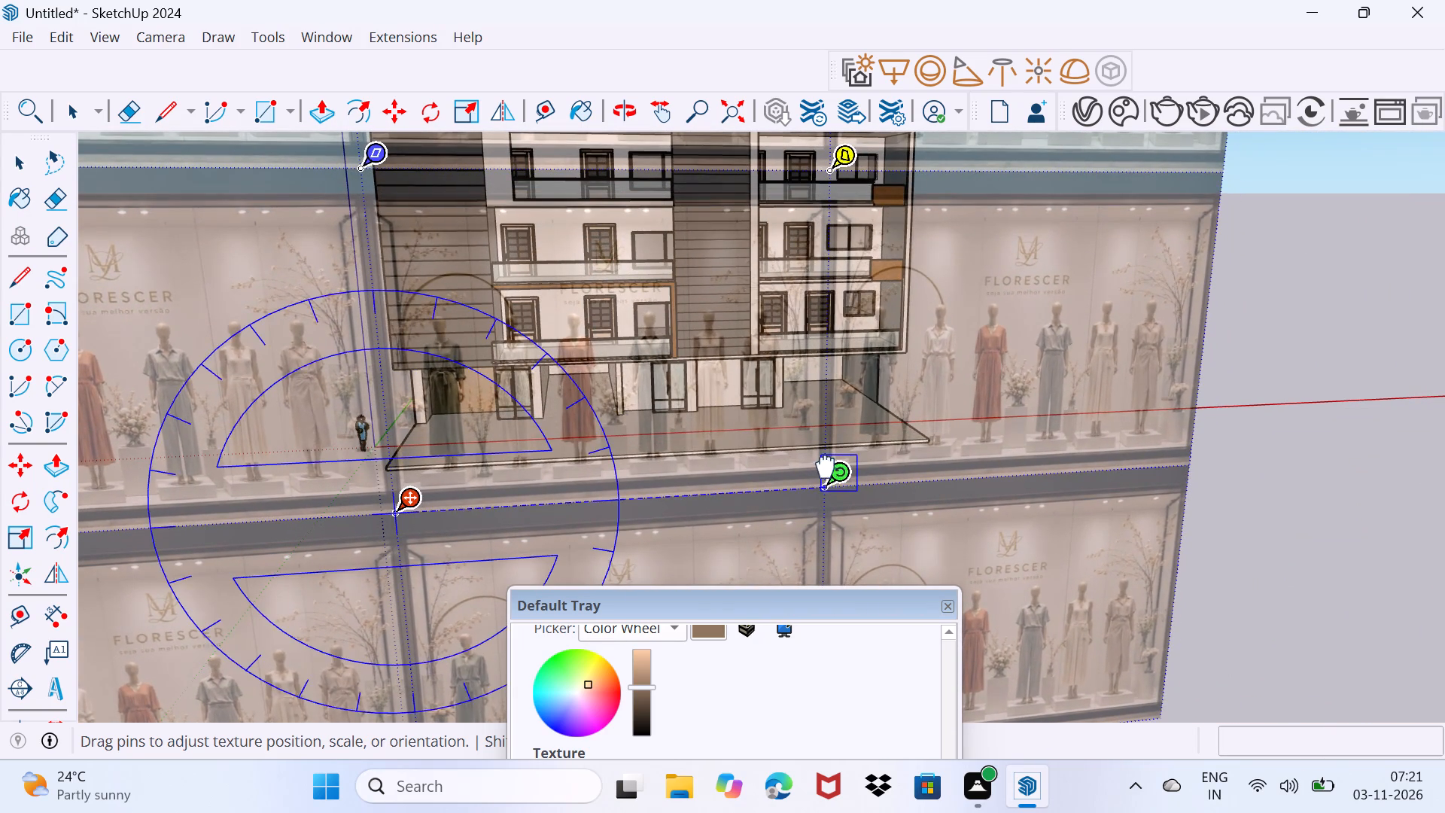
{"action": "left_click_drag", "start_coordinate": [826, 468], "coordinate": [712, 480]}
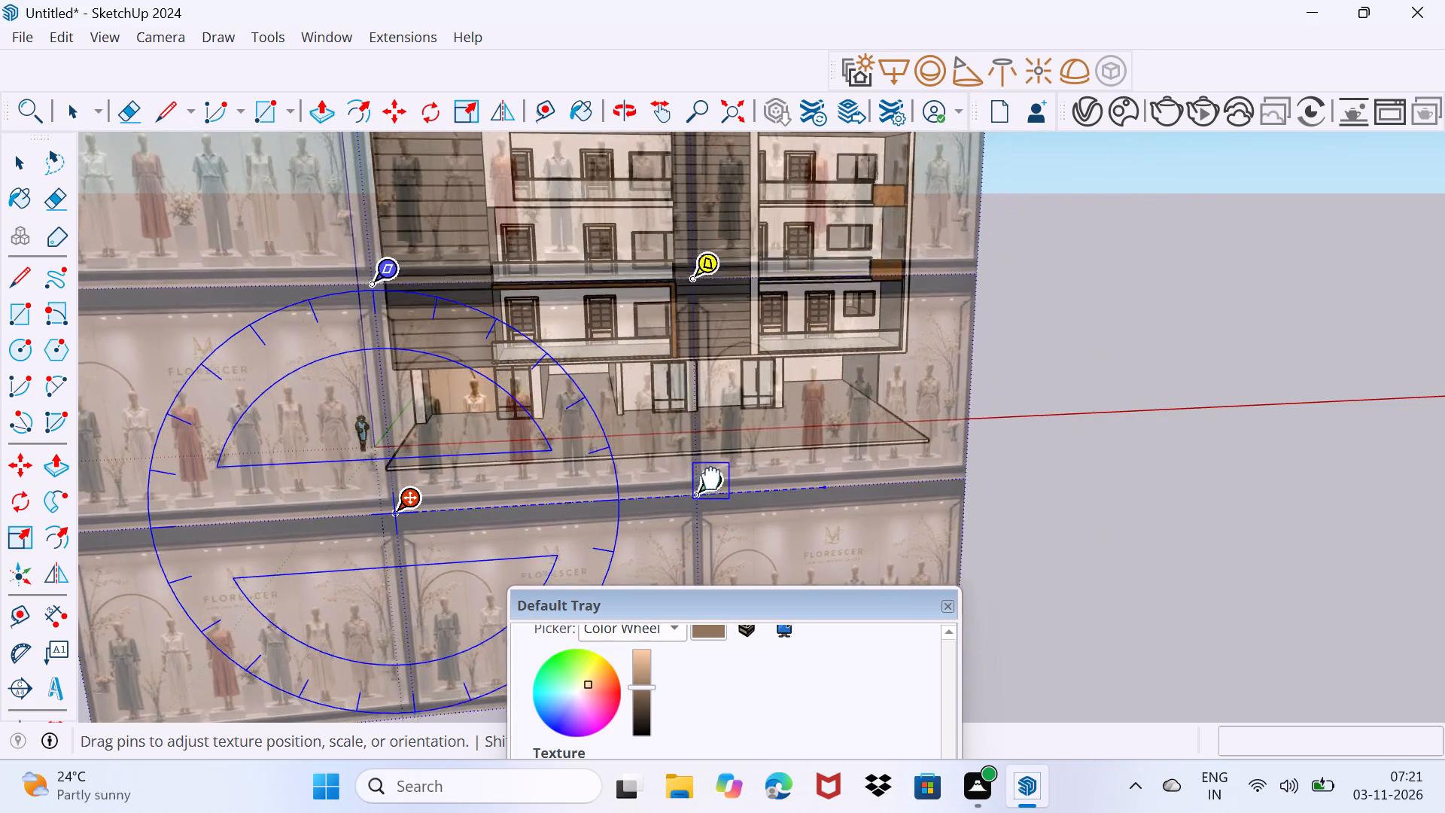
{"action": "left_click_drag", "start_coordinate": [712, 480], "coordinate": [699, 485]}
Shift the shop-window image towards the first opening and shrink it further about its origin pin.
{"action": "middle_click_drag", "start_coordinate": [178, 447], "coordinate": [233, 443]}
{"action": "scroll", "coordinate": [345, 505], "scroll_direction": "up", "scroll_amount": 2}
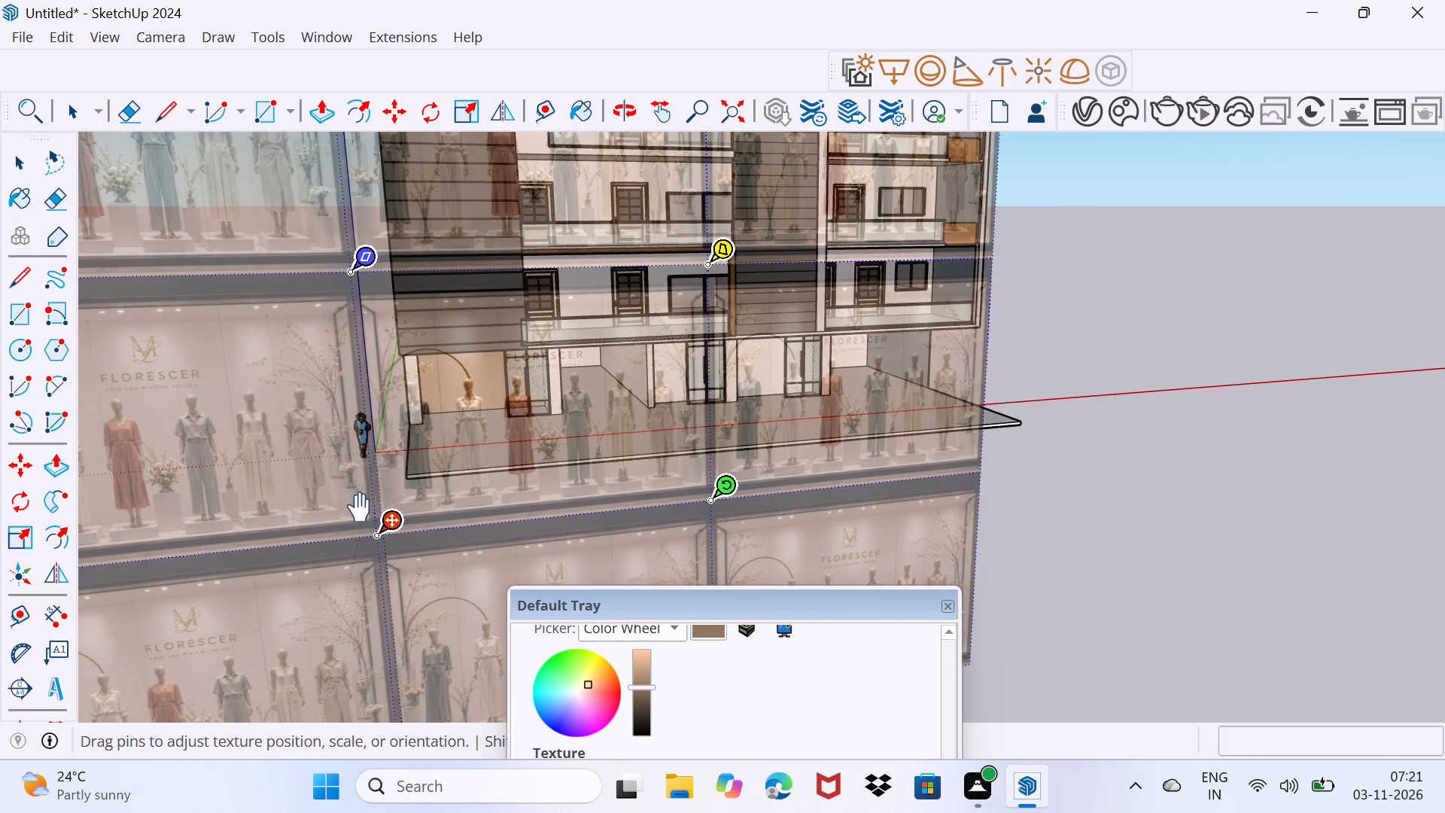
{"action": "left_click_drag", "start_coordinate": [391, 535], "coordinate": [348, 472]}
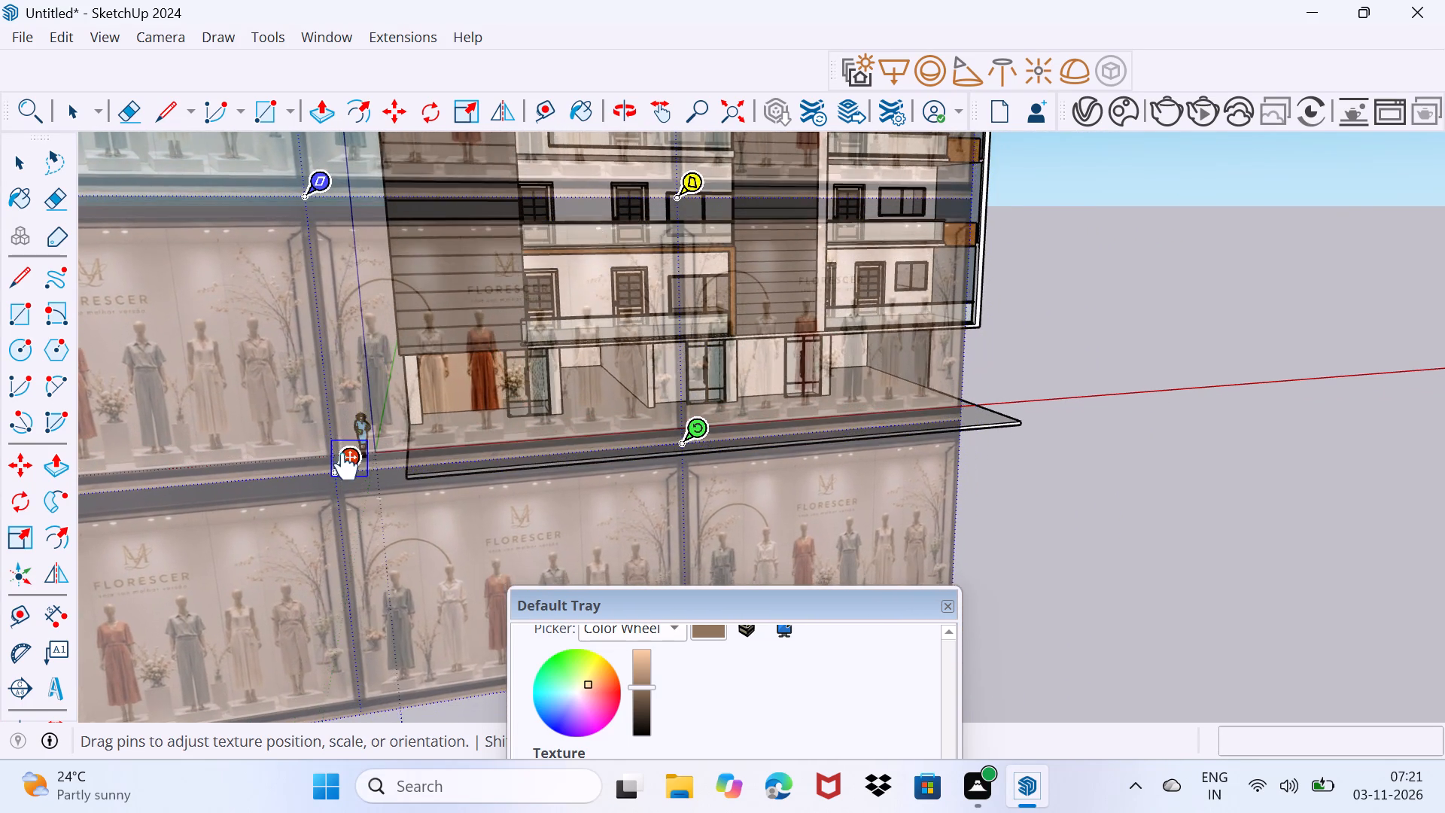
{"action": "scroll", "coordinate": [359, 463], "scroll_direction": "up", "scroll_amount": 4}
{"action": "left_click_drag", "start_coordinate": [800, 443], "coordinate": [701, 435]}
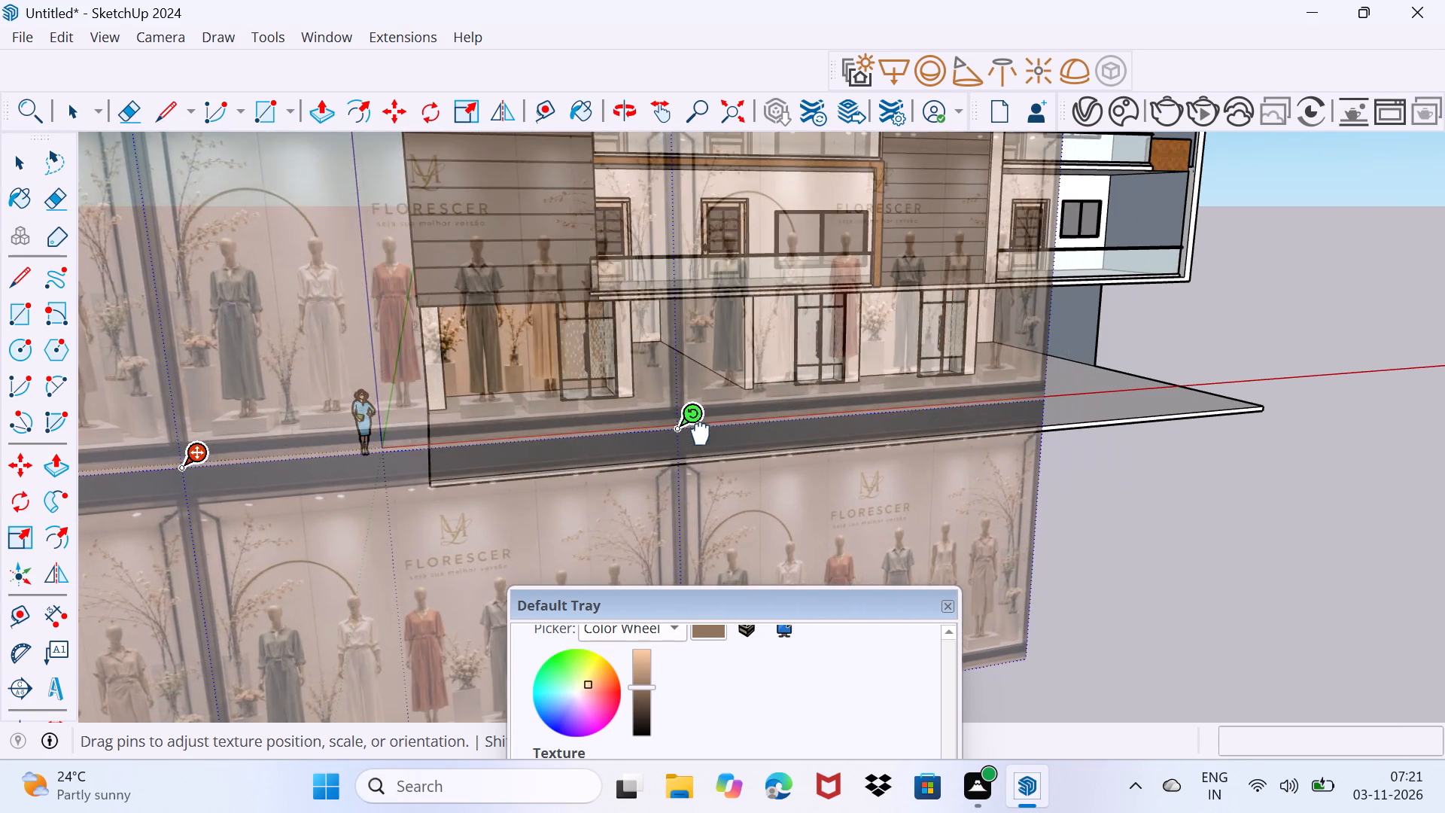
{"action": "left_click_drag", "start_coordinate": [701, 435], "coordinate": [735, 451]}
{"action": "left_click_drag", "start_coordinate": [734, 446], "coordinate": [664, 419]}
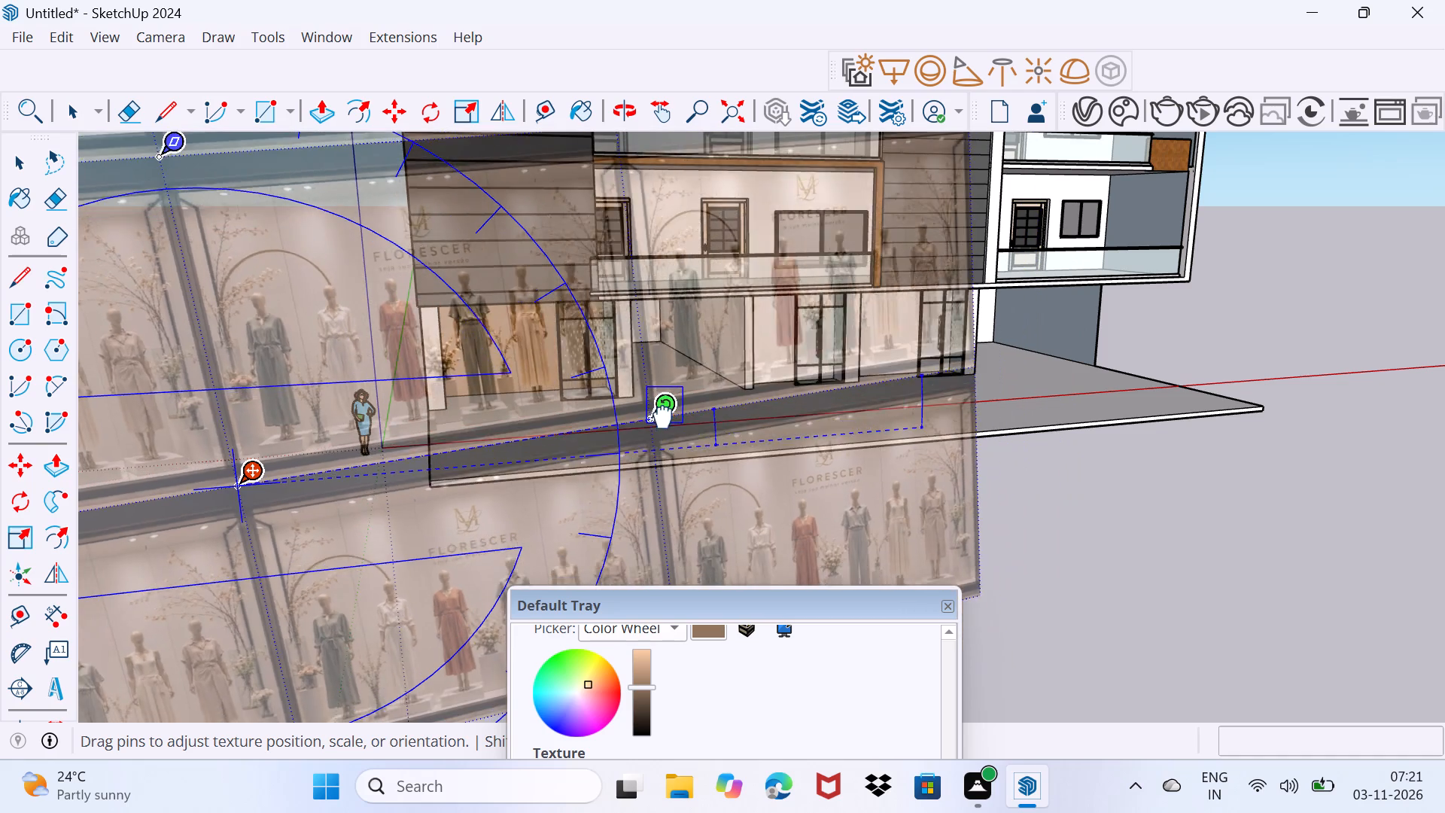
{"action": "left_click_drag", "start_coordinate": [664, 419], "coordinate": [549, 480]}
Shrink the shop-window texture about its origin pin, shift it to frame the mannequin display in the first opening, and finish positioning.
{"action": "left_click_drag", "start_coordinate": [248, 481], "coordinate": [351, 452]}
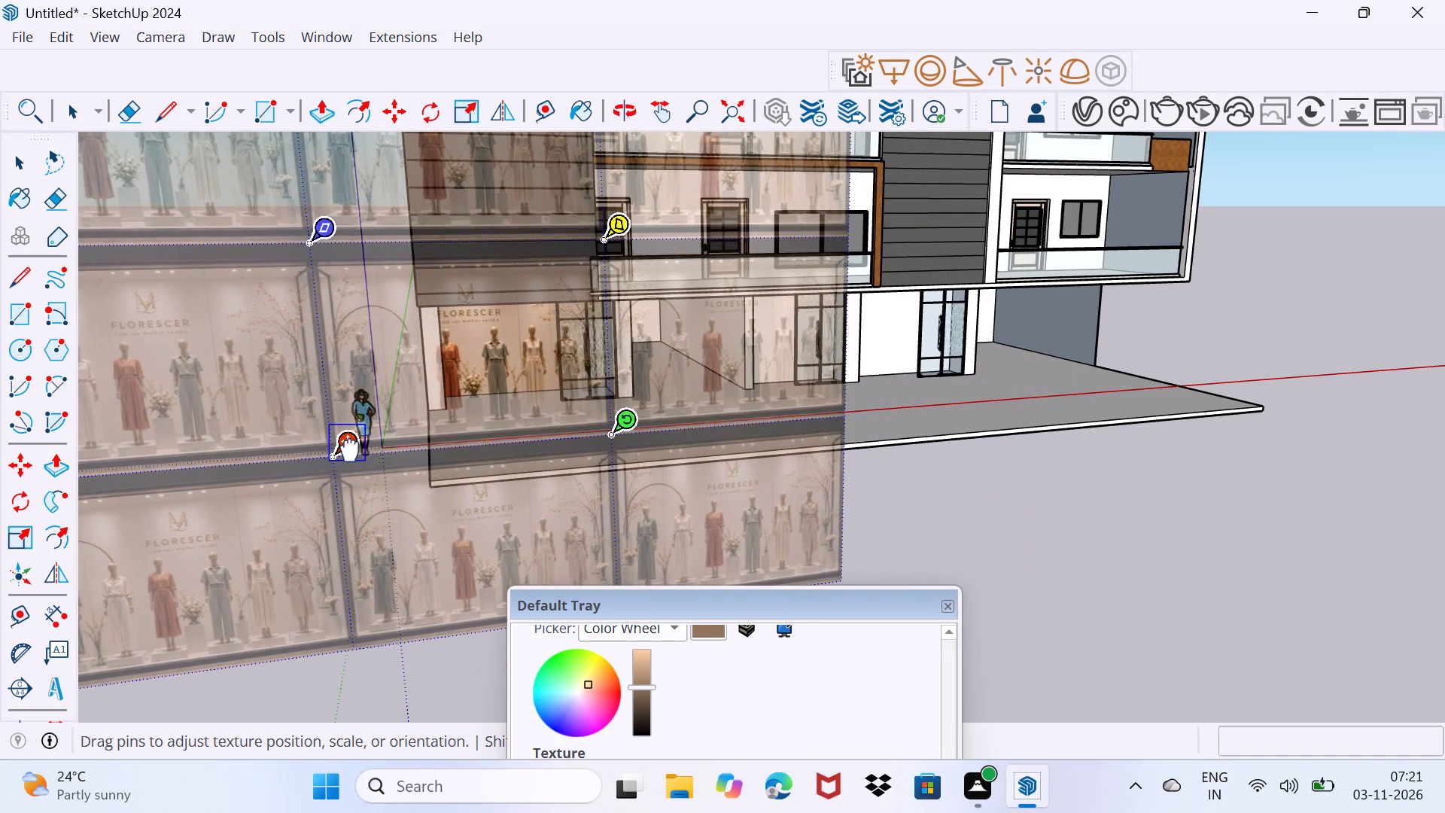
{"action": "left_click_drag", "start_coordinate": [351, 452], "coordinate": [357, 447]}
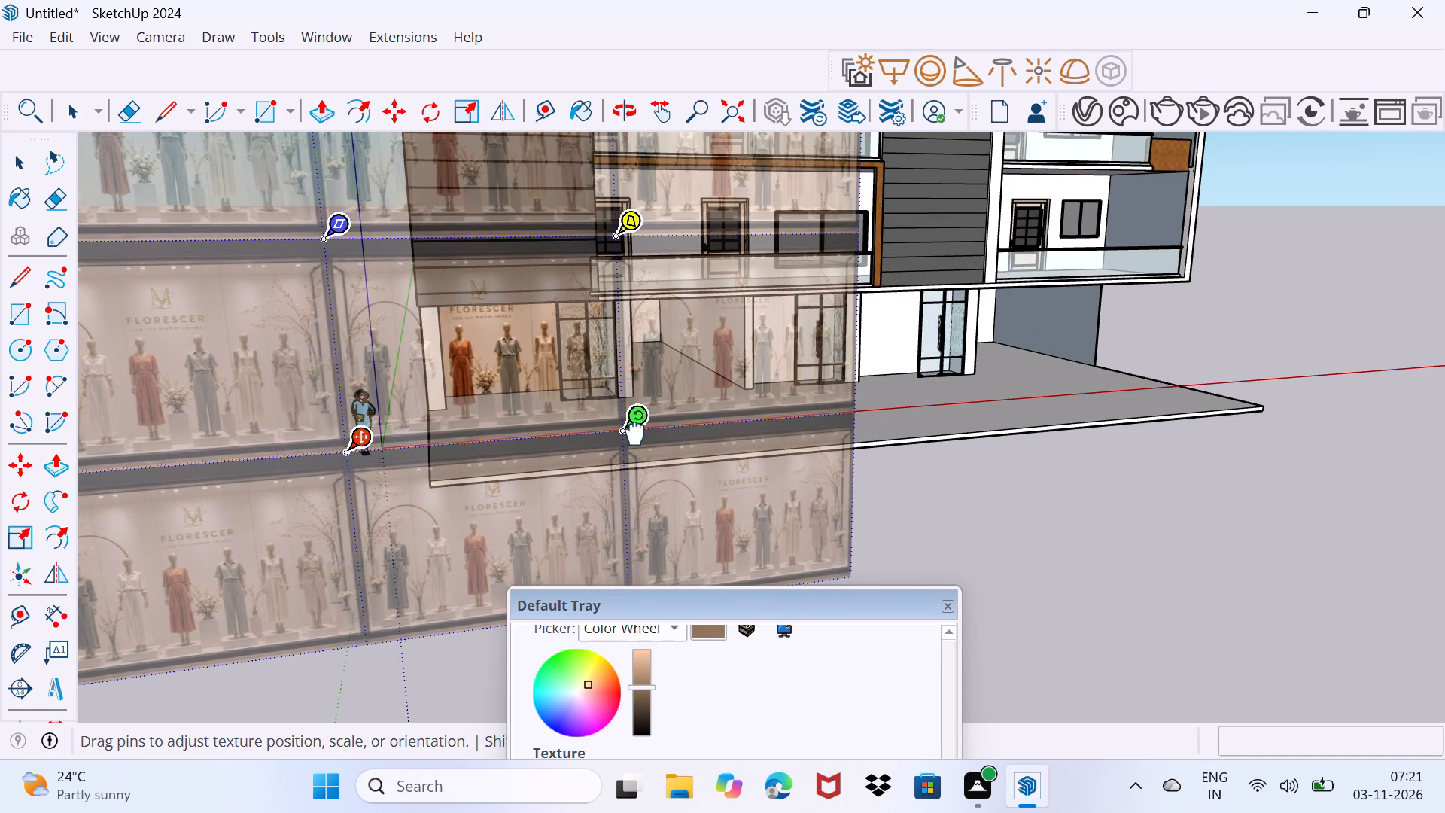
{"action": "left_click", "coordinate": [636, 435]}
{"action": "left_click_drag", "start_coordinate": [635, 428], "coordinate": [601, 434]}
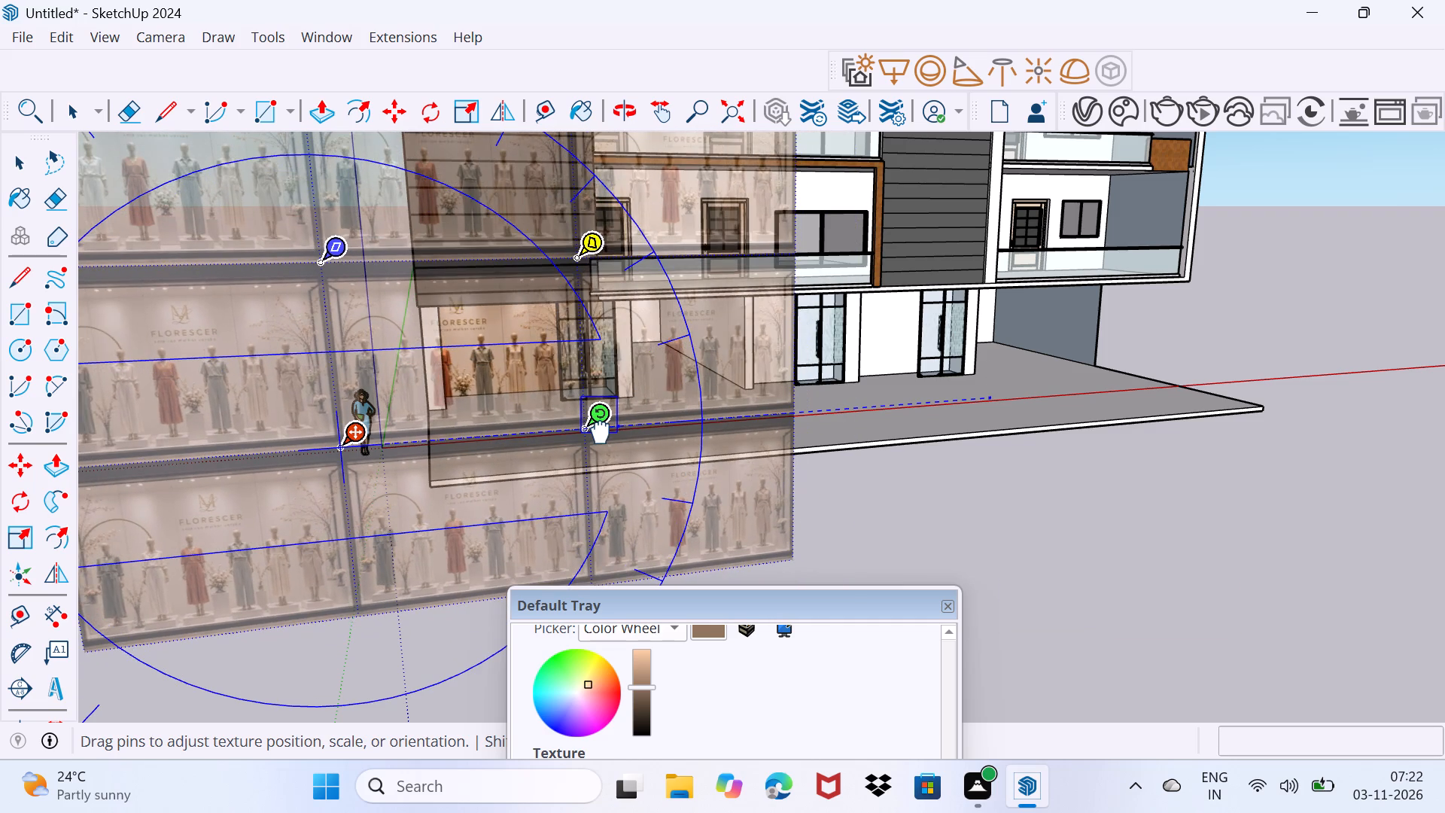
{"action": "left_click_drag", "start_coordinate": [601, 434], "coordinate": [591, 416]}
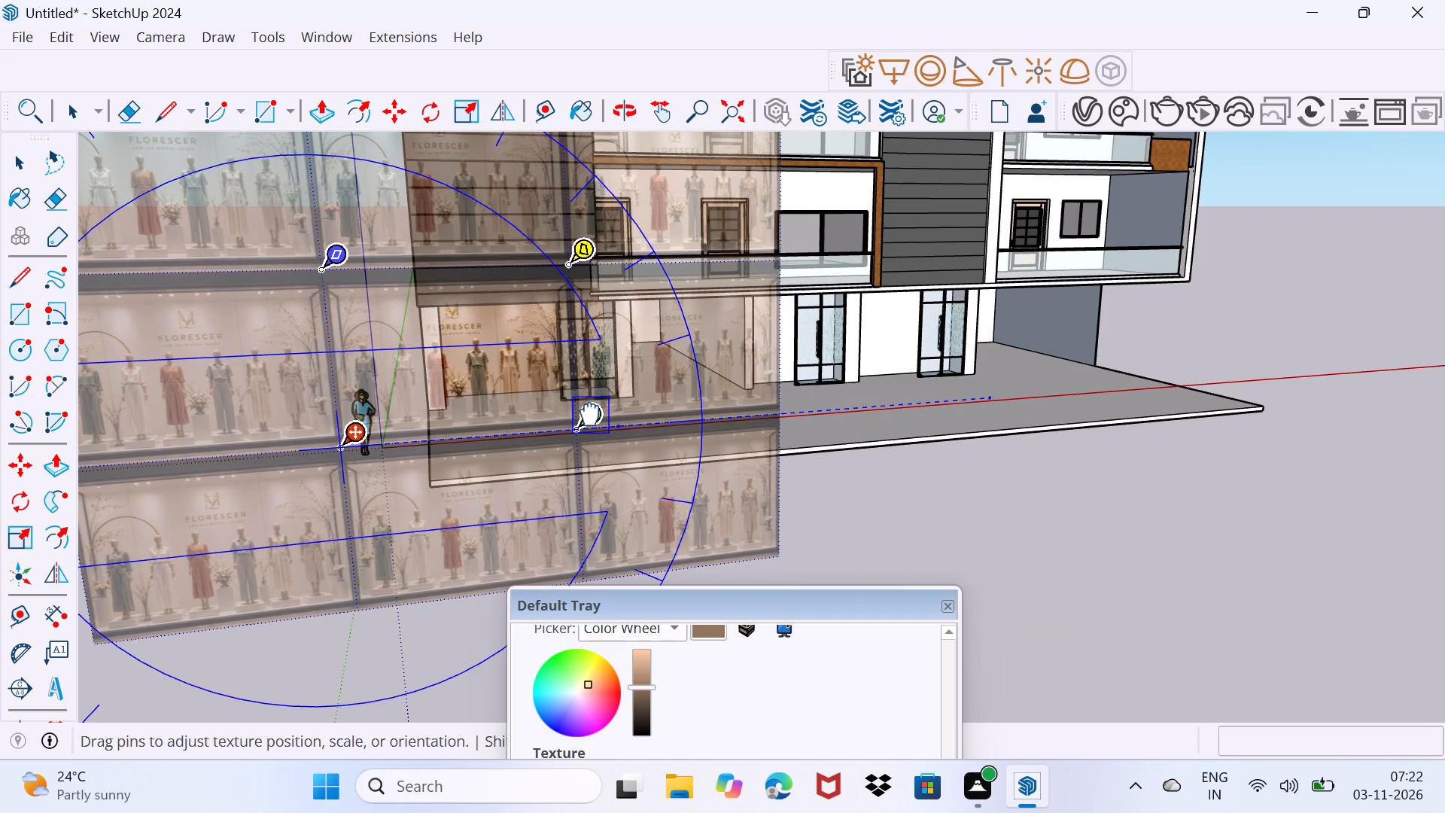
{"action": "left_click_drag", "start_coordinate": [591, 416], "coordinate": [571, 443]}
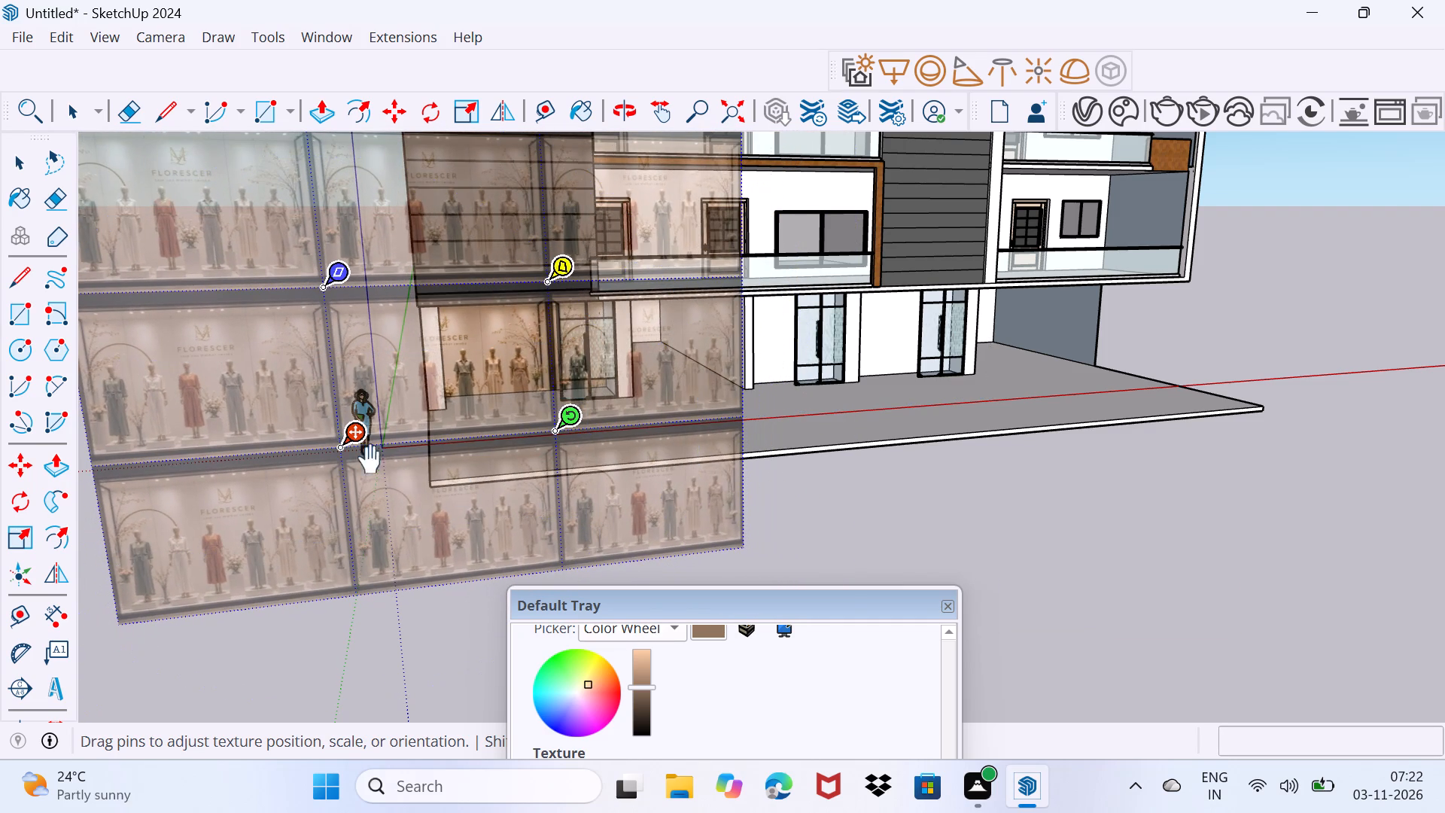
{"action": "left_click_drag", "start_coordinate": [343, 444], "coordinate": [377, 434]}
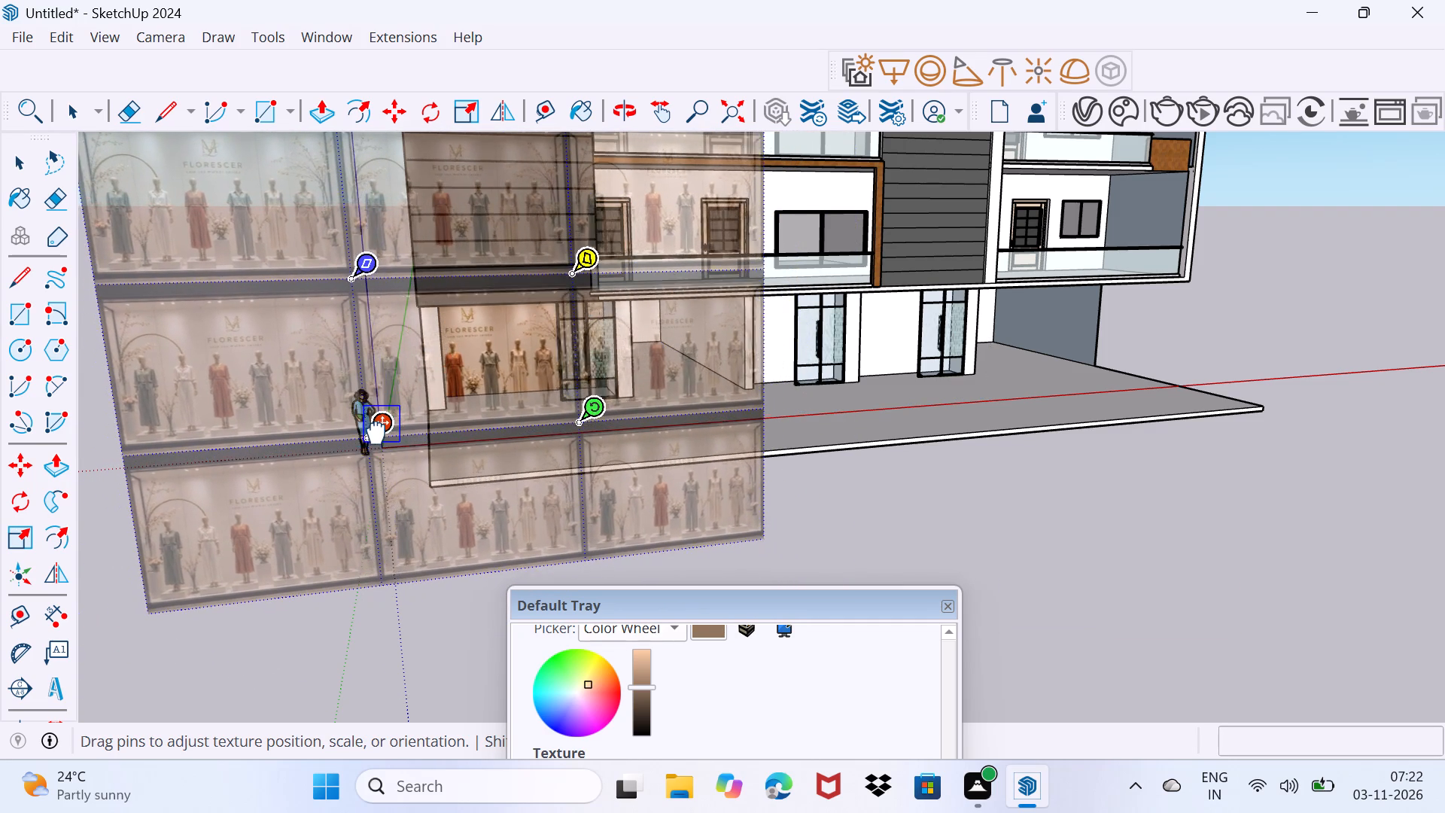
{"action": "left_click_drag", "start_coordinate": [377, 434], "coordinate": [397, 425]}
{"action": "type", "text": "v"}
{"action": "key", "text": "space"}
{"action": "left_click_drag", "start_coordinate": [941, 556], "coordinate": [971, 502]}
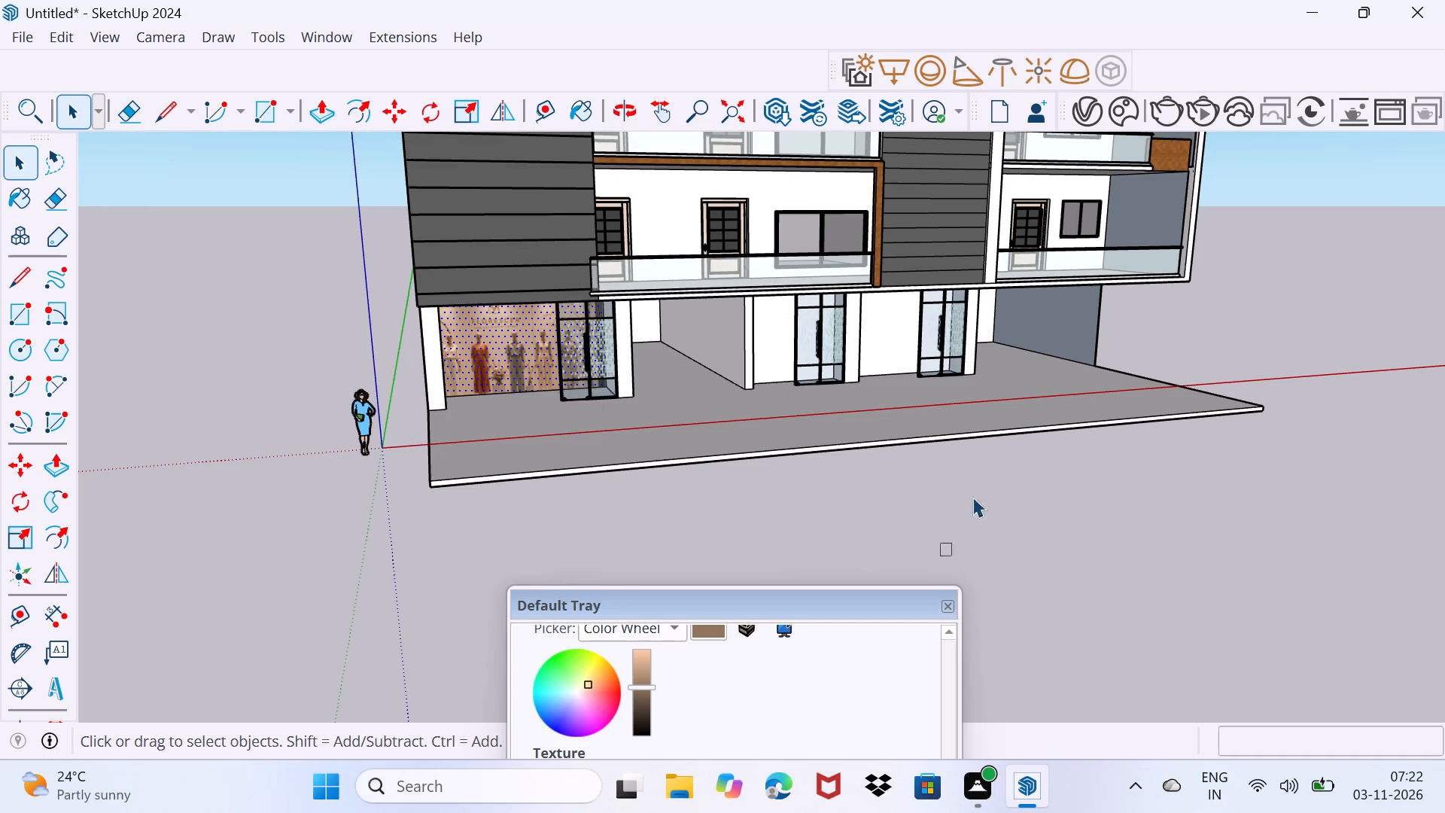
Examine the textured first shop window from the street side and from the corner of the building.
{"action": "scroll", "coordinate": [448, 405], "scroll_direction": "up", "scroll_amount": 3}
{"action": "middle_click_drag", "start_coordinate": [493, 409], "coordinate": [558, 391]}
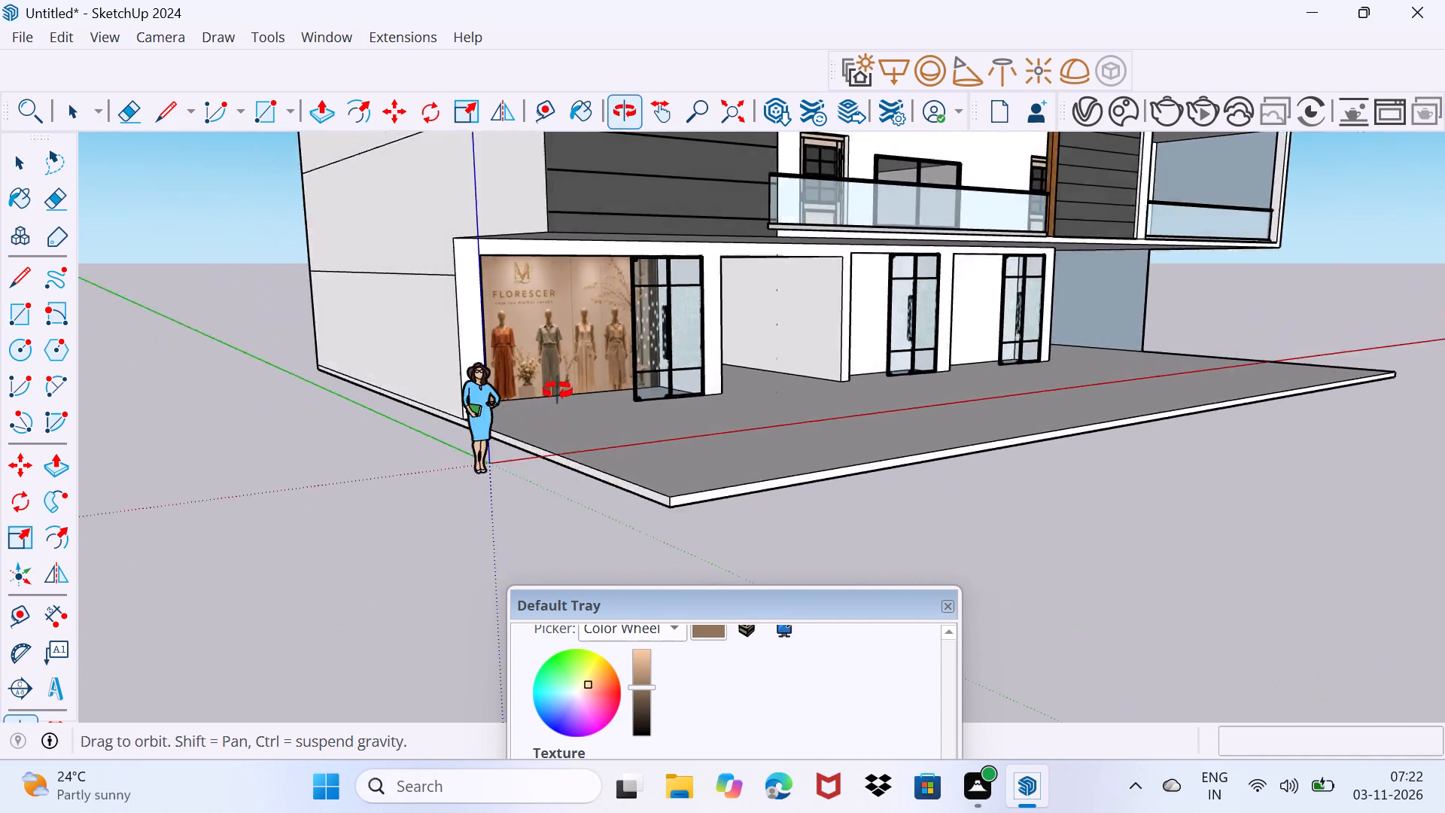
{"action": "middle_click_drag", "start_coordinate": [558, 391], "coordinate": [670, 370]}
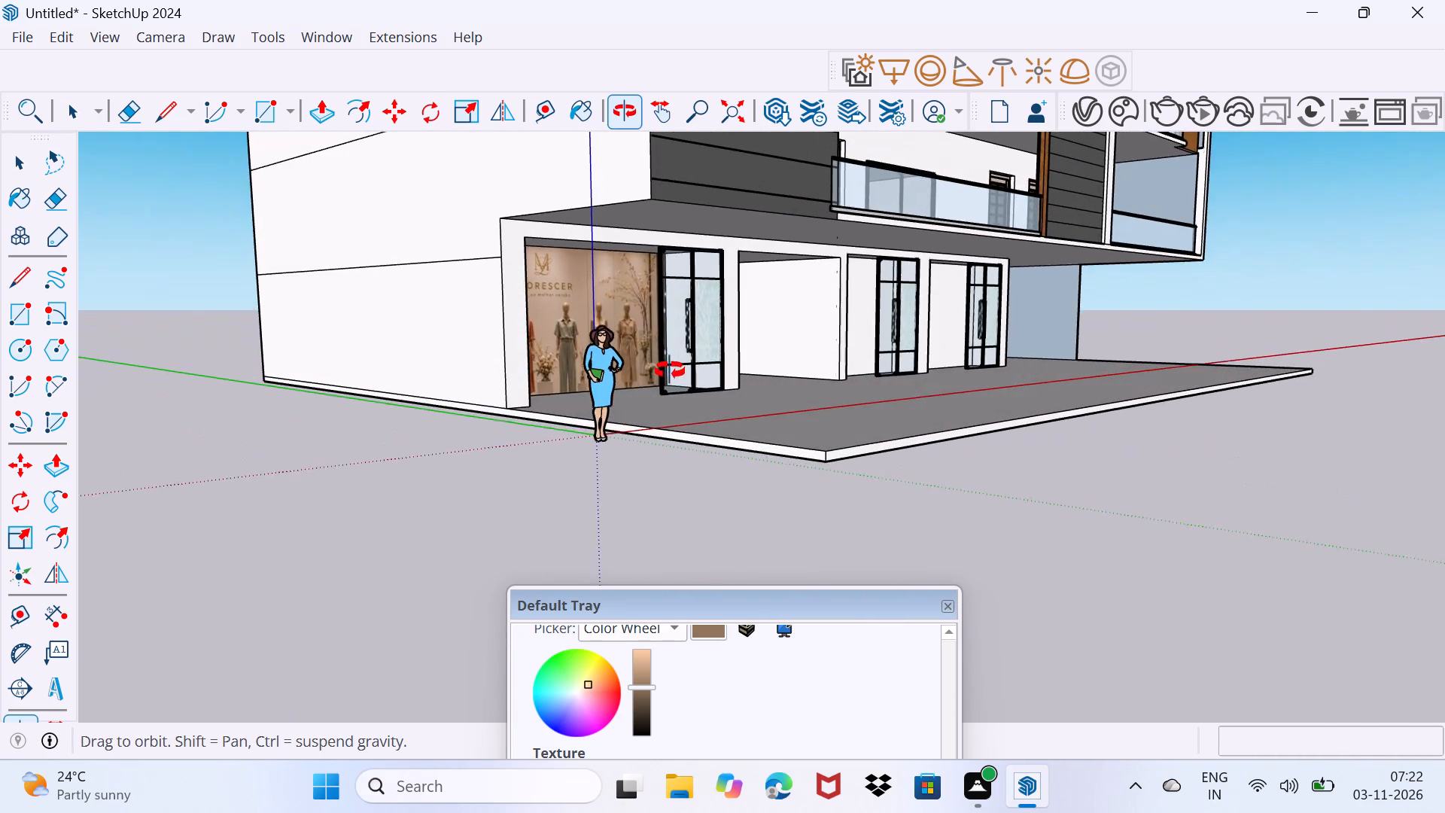
{"action": "middle_click_drag", "start_coordinate": [670, 370], "coordinate": [665, 374]}
{"action": "scroll", "coordinate": [630, 399], "scroll_direction": "up", "scroll_amount": 2}
{"action": "middle_click_drag", "start_coordinate": [632, 396], "coordinate": [494, 383]}
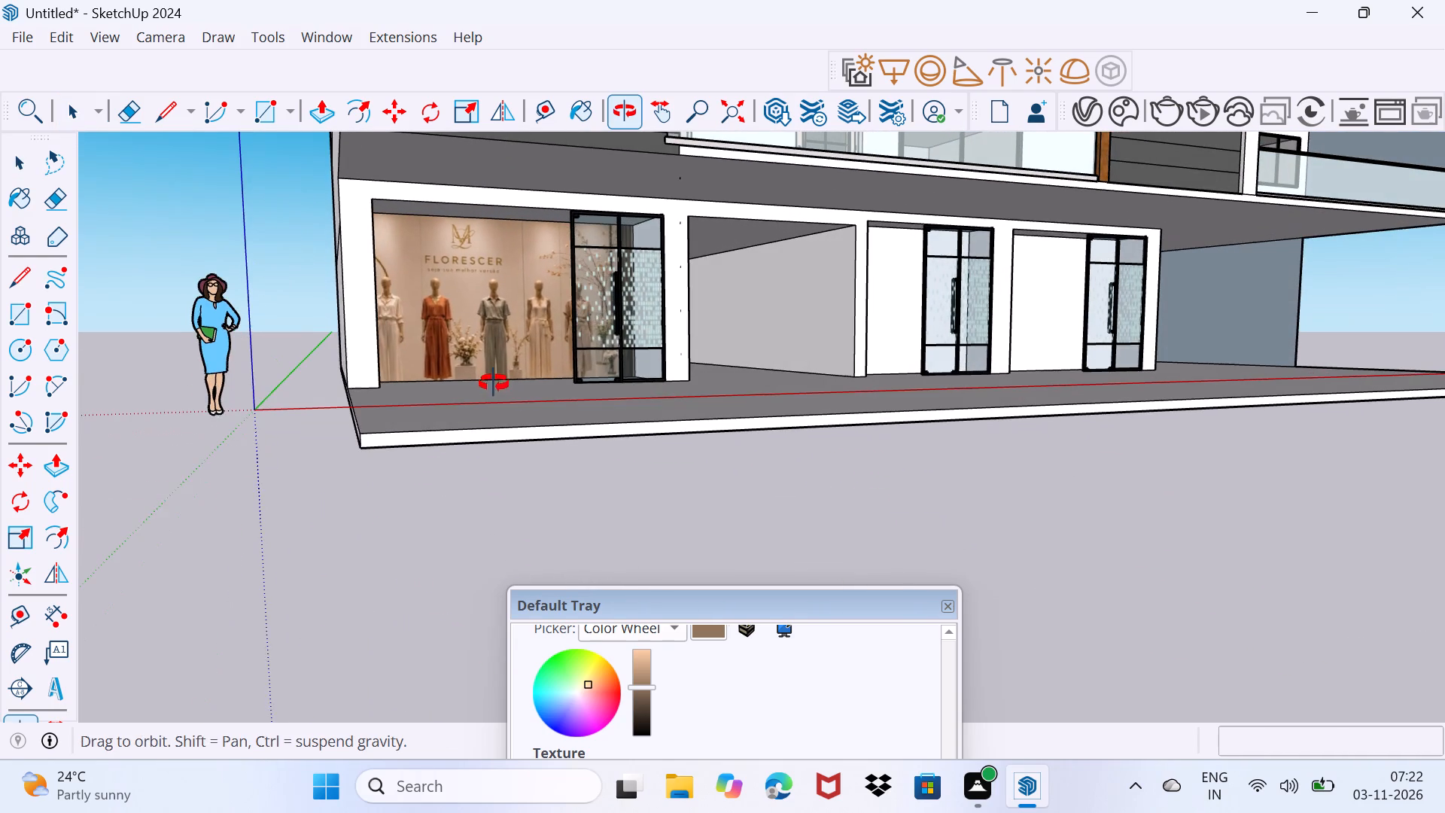
{"action": "middle_click_drag", "start_coordinate": [494, 383], "coordinate": [495, 383]}
Paint the back wall of the shop opening just past the open passage with the plain orange in-model material.
{"action": "scroll", "coordinate": [757, 630], "scroll_direction": "down", "scroll_amount": 2}
{"action": "scroll", "coordinate": [722, 682], "scroll_direction": "down", "scroll_amount": 3}
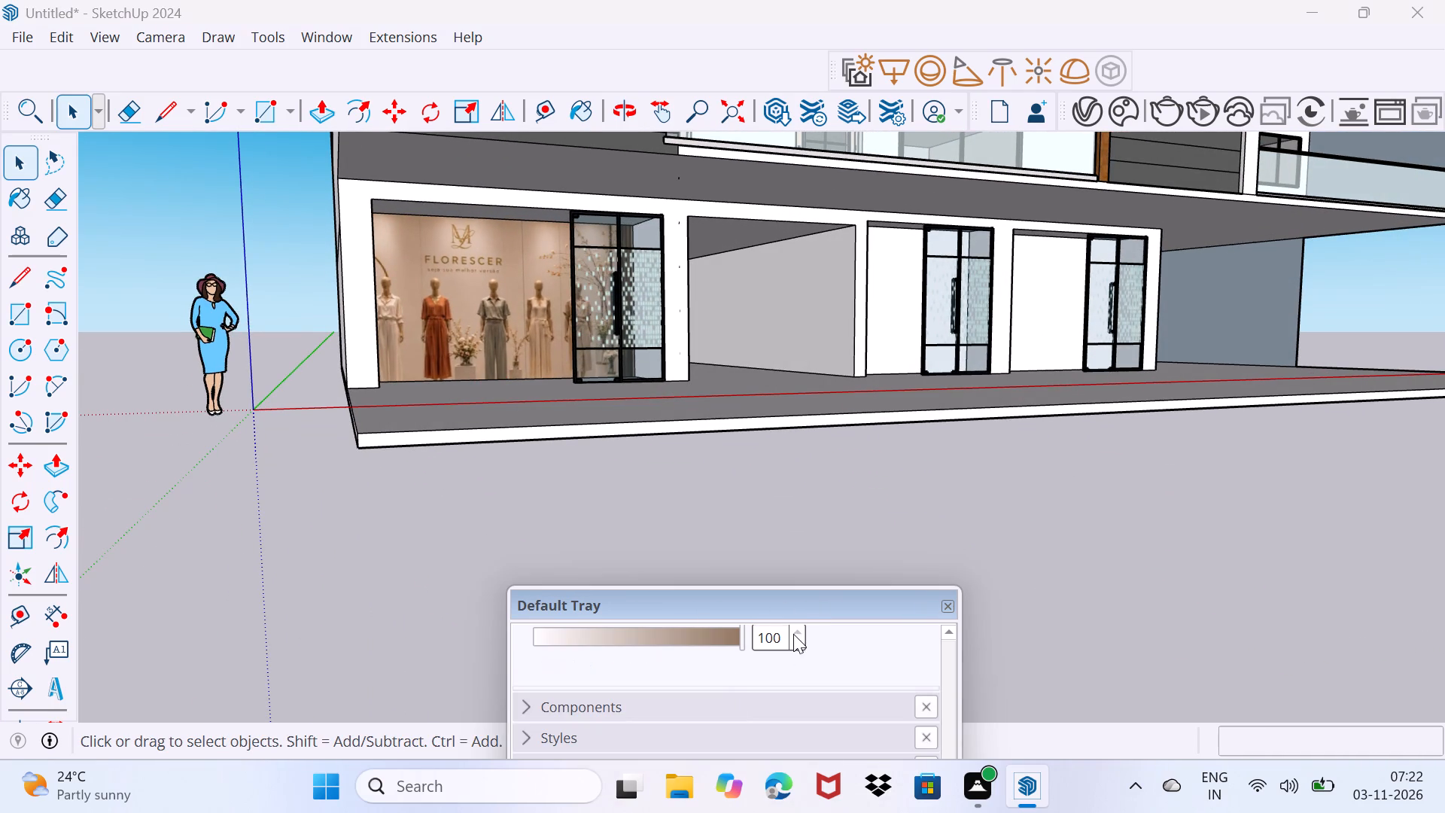
{"action": "scroll", "coordinate": [804, 613], "scroll_direction": "up", "scroll_amount": 3}
{"action": "scroll", "coordinate": [692, 684], "scroll_direction": "up", "scroll_amount": 2}
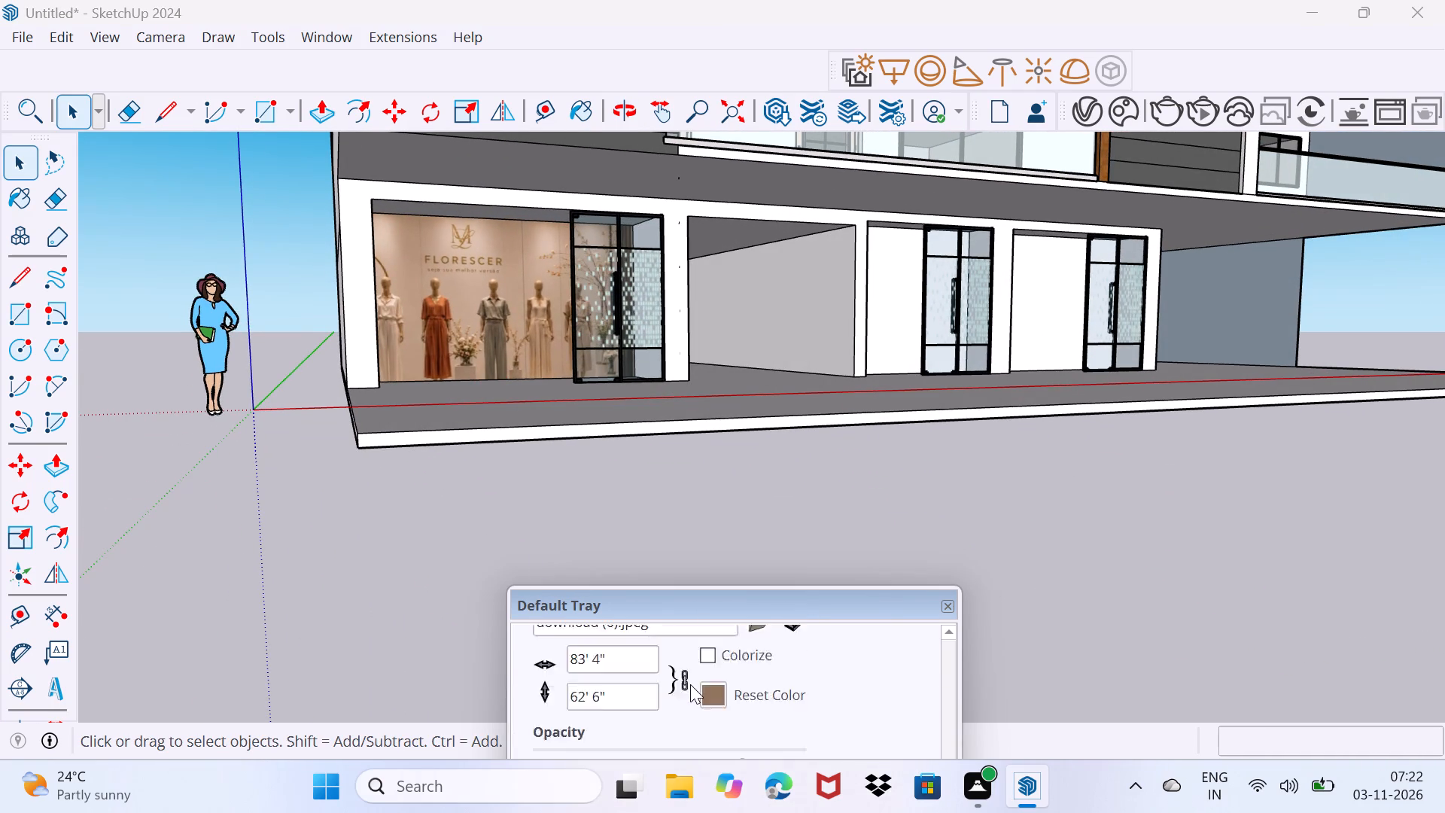
{"action": "scroll", "coordinate": [690, 684], "scroll_direction": "up", "scroll_amount": 9}
{"action": "scroll", "coordinate": [693, 687], "scroll_direction": "down", "scroll_amount": 3}
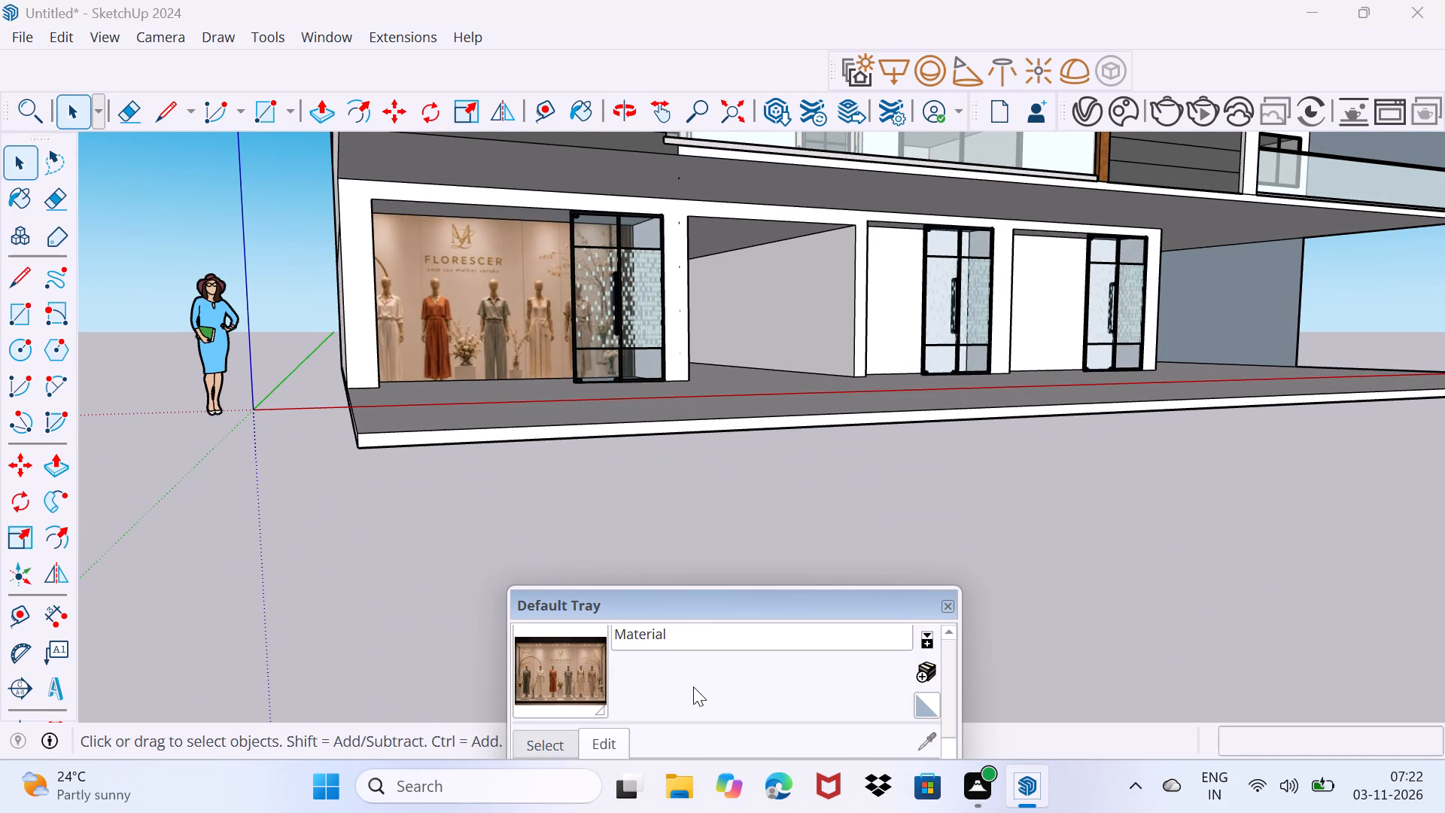
{"action": "left_click_drag", "start_coordinate": [787, 601], "coordinate": [826, 501]}
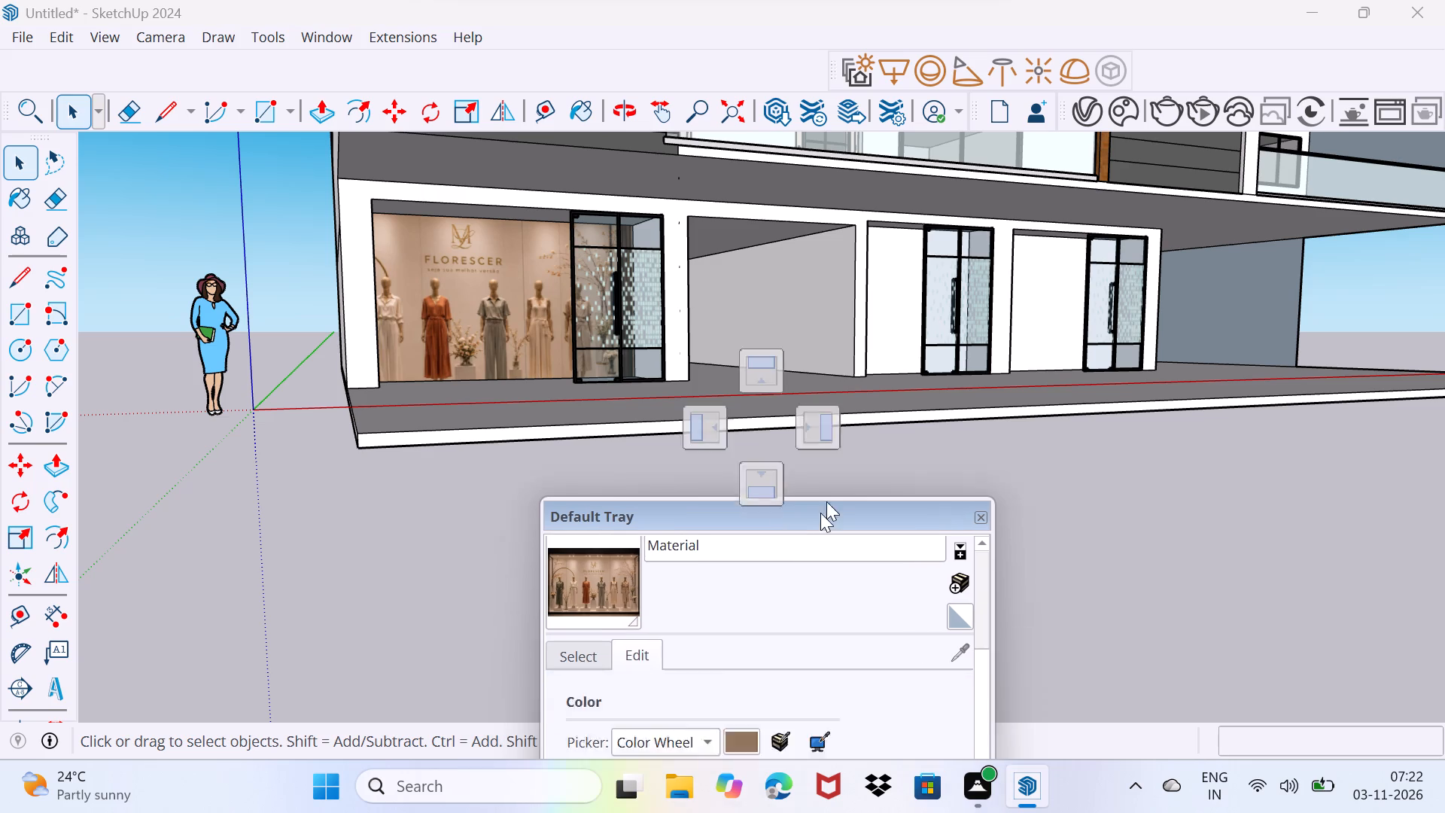
{"action": "left_click_drag", "start_coordinate": [826, 501], "coordinate": [921, 306]}
{"action": "left_click", "coordinate": [683, 443]}
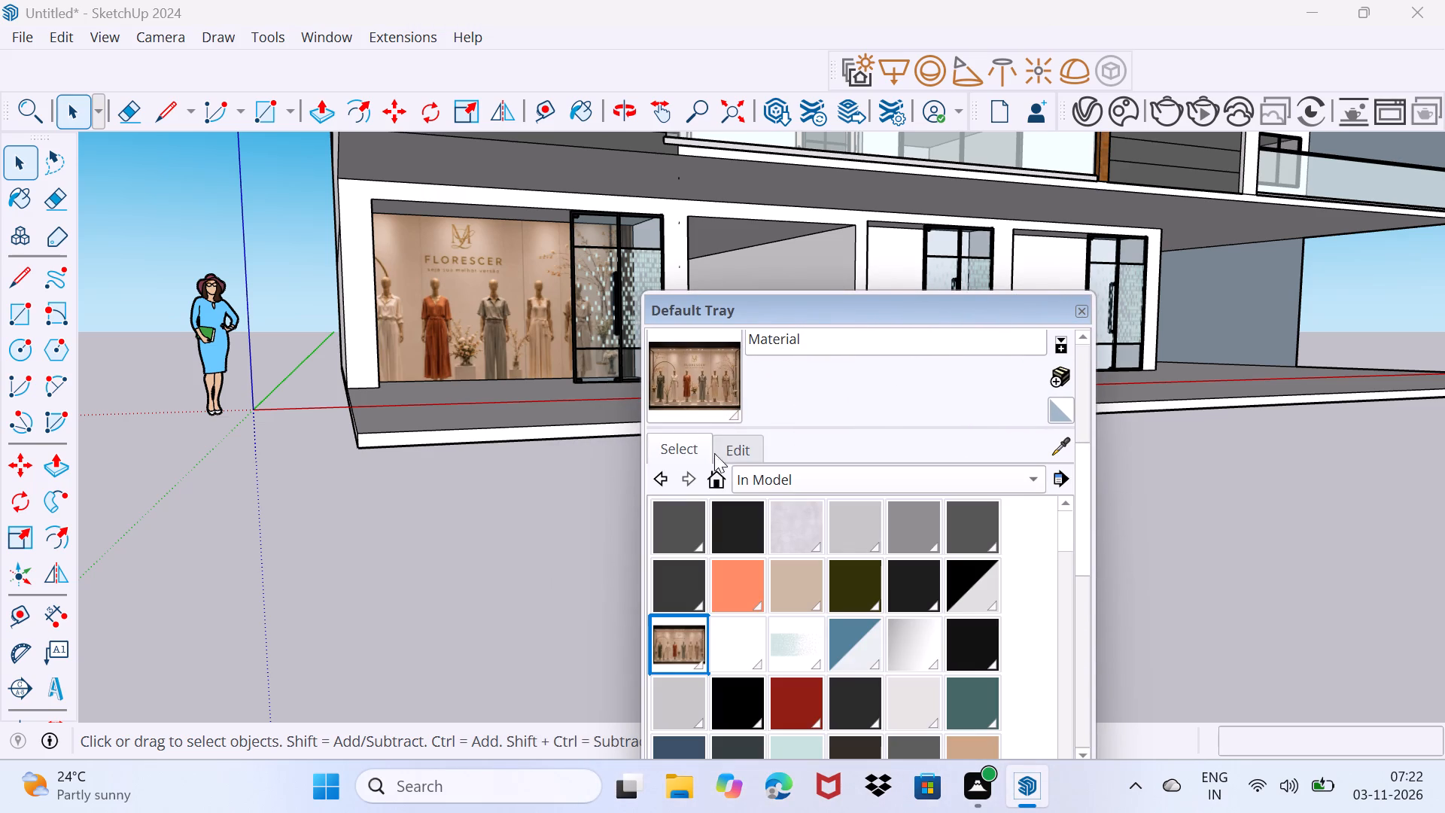
{"action": "left_click", "coordinate": [730, 573]}
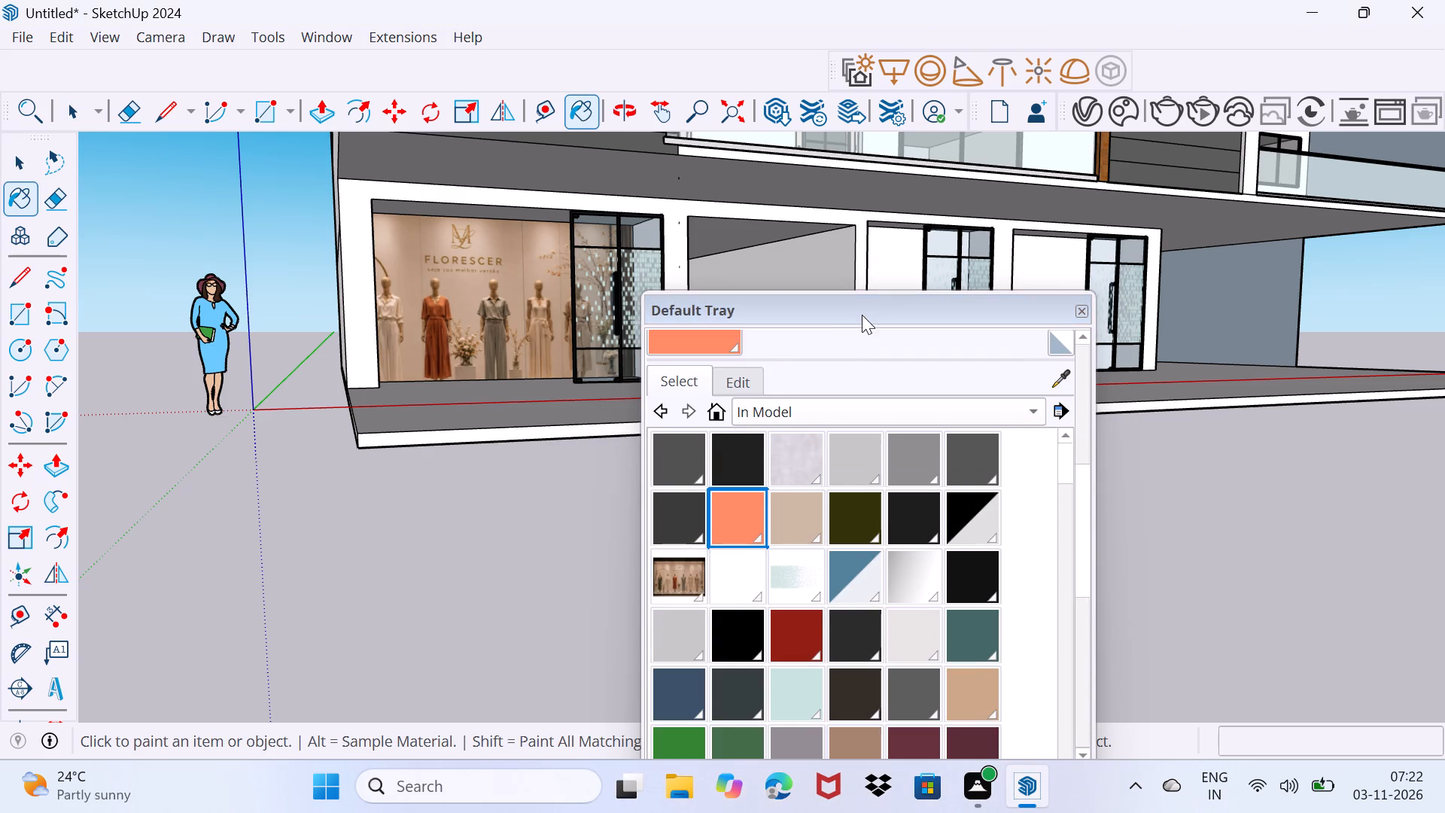
{"action": "left_click_drag", "start_coordinate": [862, 315], "coordinate": [750, 490]}
{"action": "scroll", "coordinate": [871, 346], "scroll_direction": "up", "scroll_amount": 2}
{"action": "scroll", "coordinate": [871, 230], "scroll_direction": "up", "scroll_amount": 7}
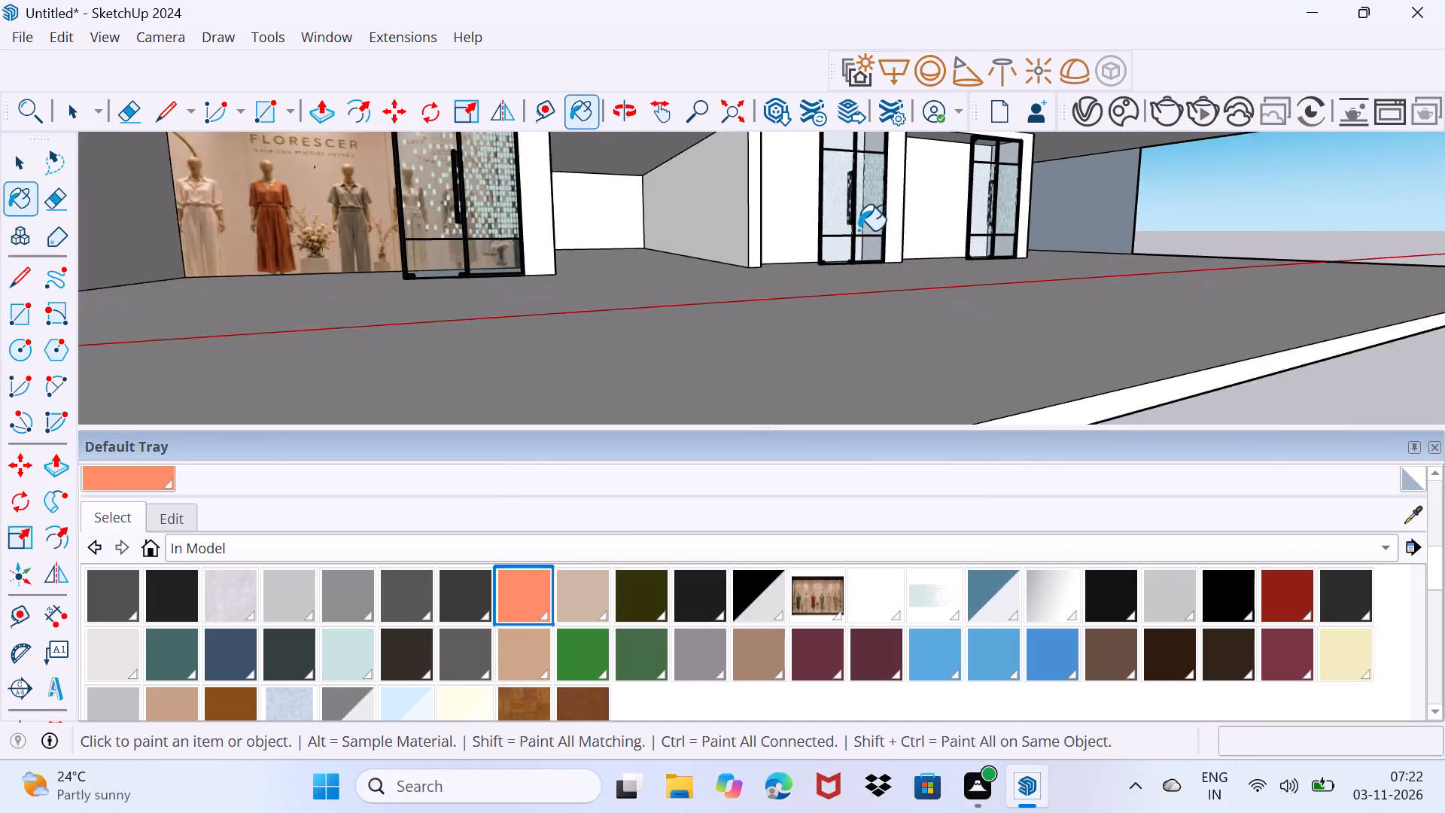
{"action": "middle_click_drag", "start_coordinate": [814, 270], "coordinate": [743, 297]}
{"action": "left_click", "coordinate": [741, 224]}
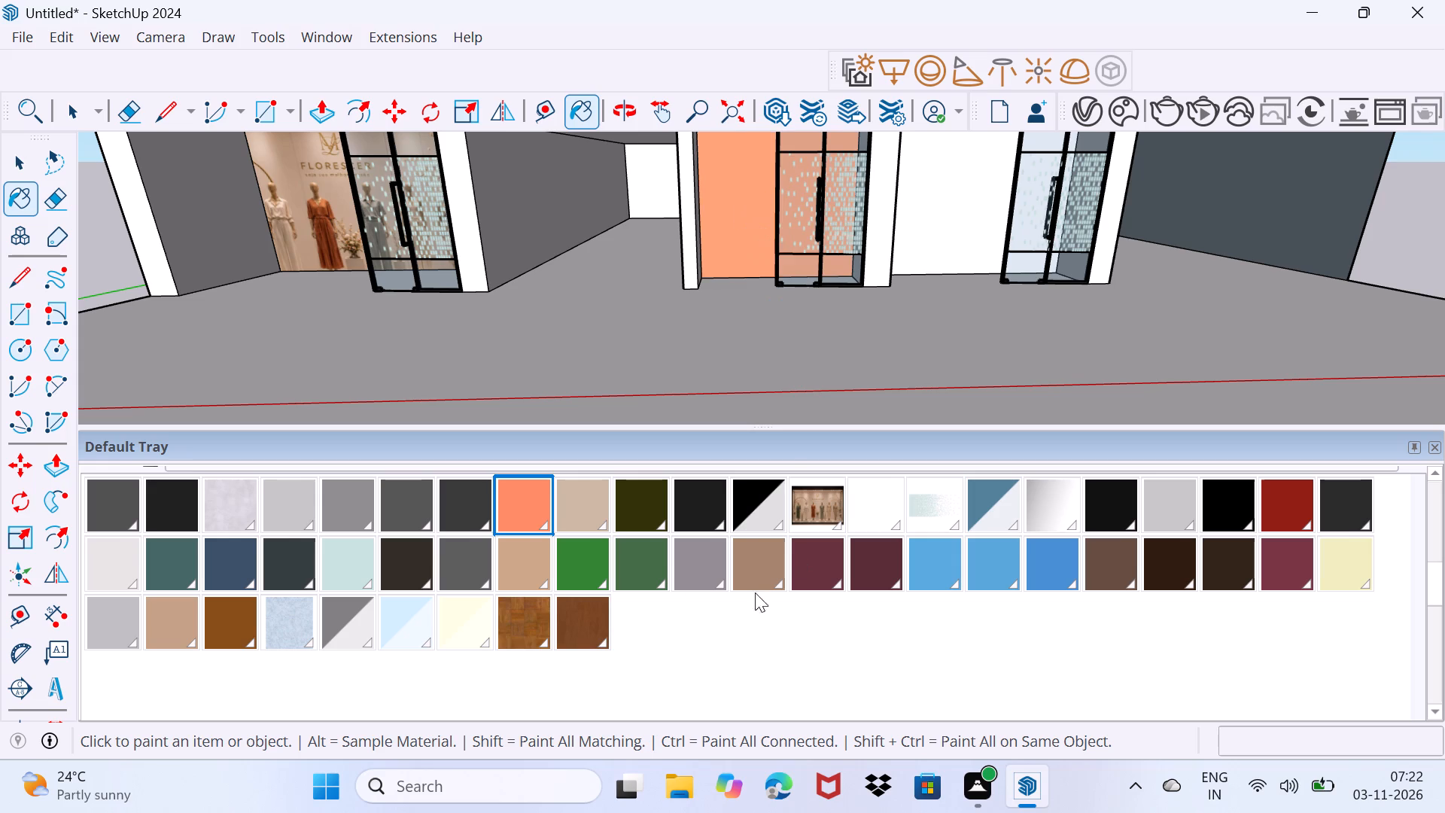
Undock the materials tray and narrow it to a compact floating window clear of the orange wall.
{"action": "scroll", "coordinate": [732, 517], "scroll_direction": "up", "scroll_amount": 2}
{"action": "scroll", "coordinate": [735, 529], "scroll_direction": "down", "scroll_amount": 4}
{"action": "left_click", "coordinate": [314, 425]}
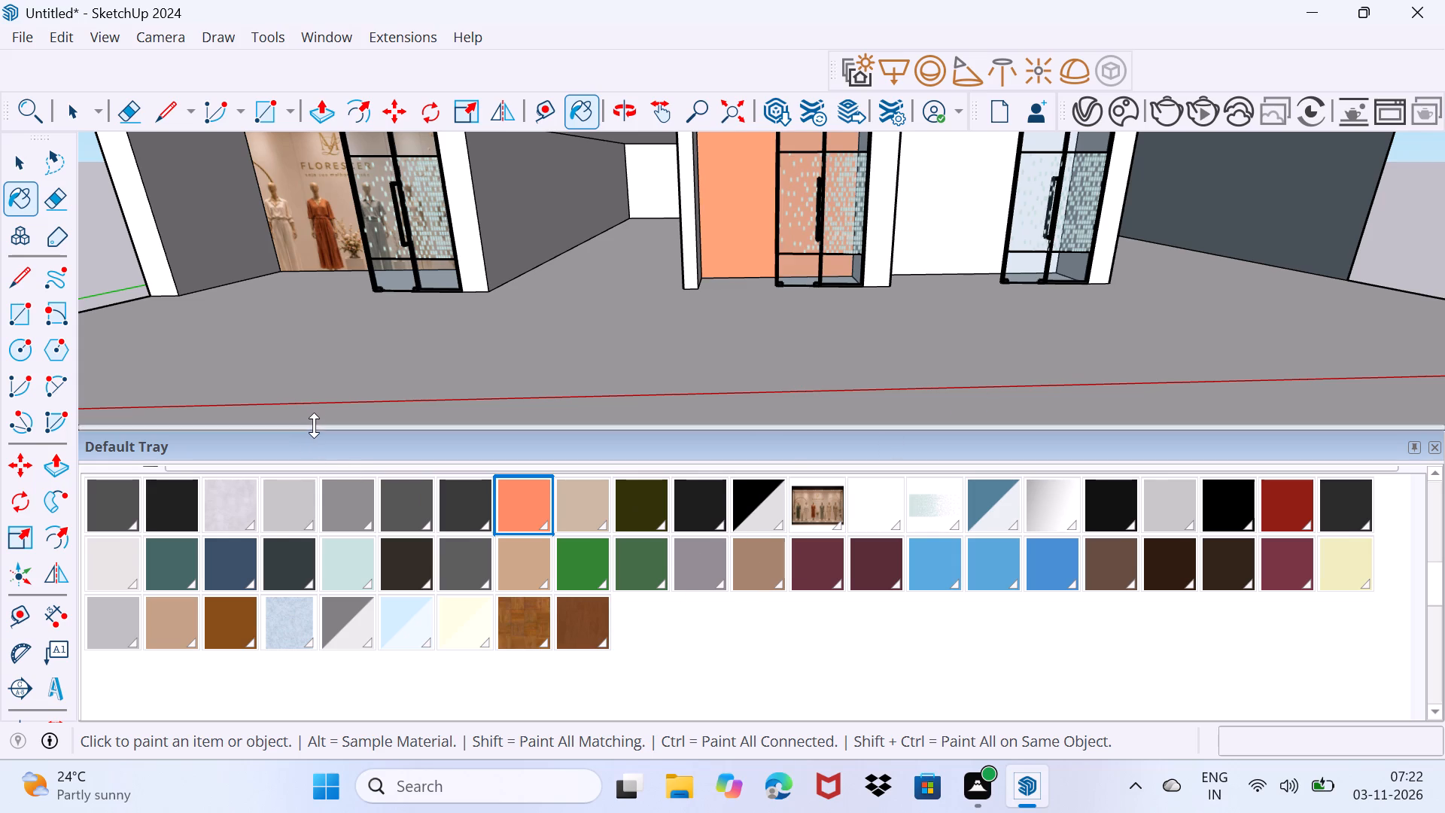
{"action": "left_click_drag", "start_coordinate": [318, 450], "coordinate": [505, 355]}
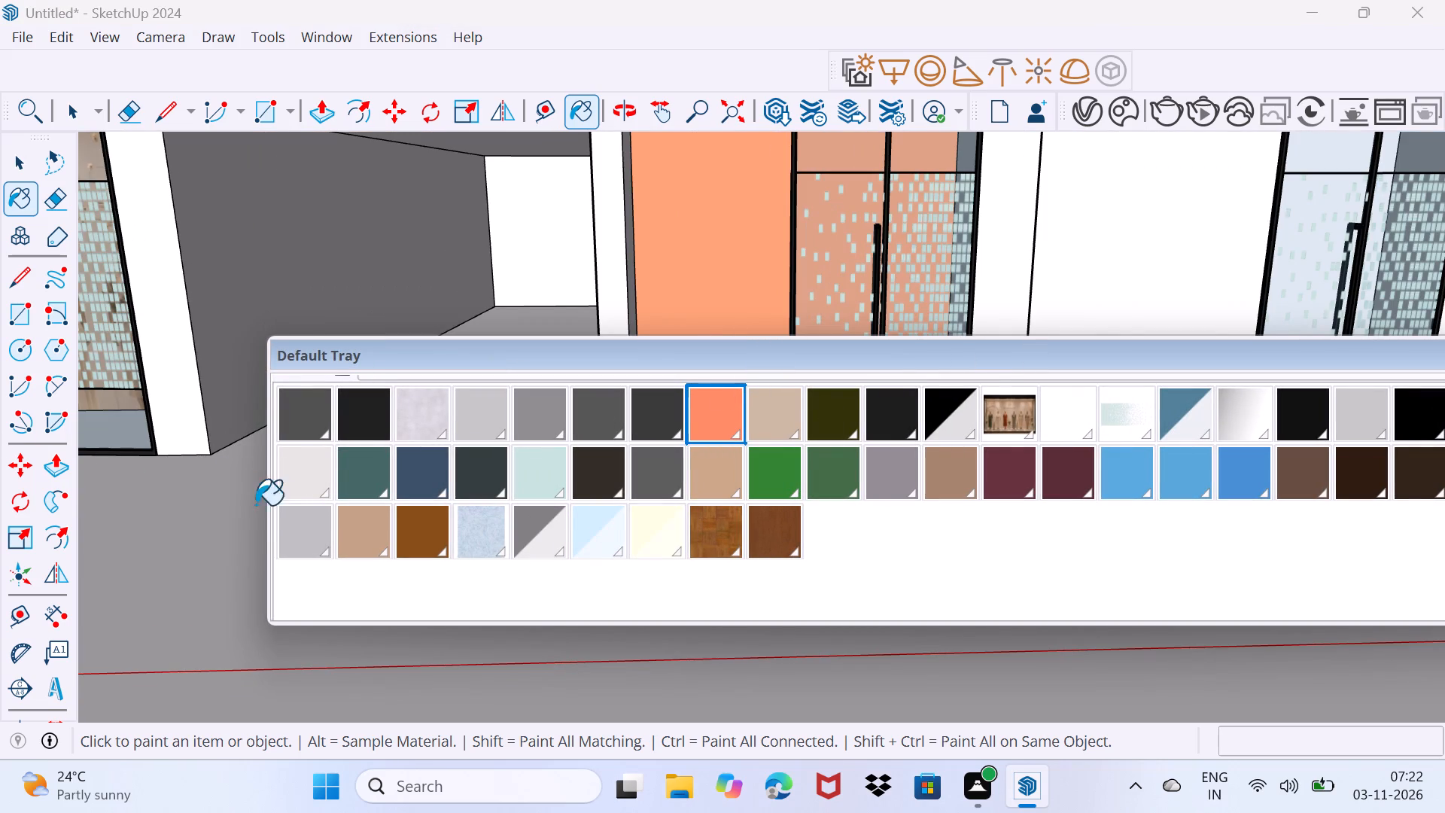
{"action": "left_click_drag", "start_coordinate": [272, 516], "coordinate": [1021, 421]}
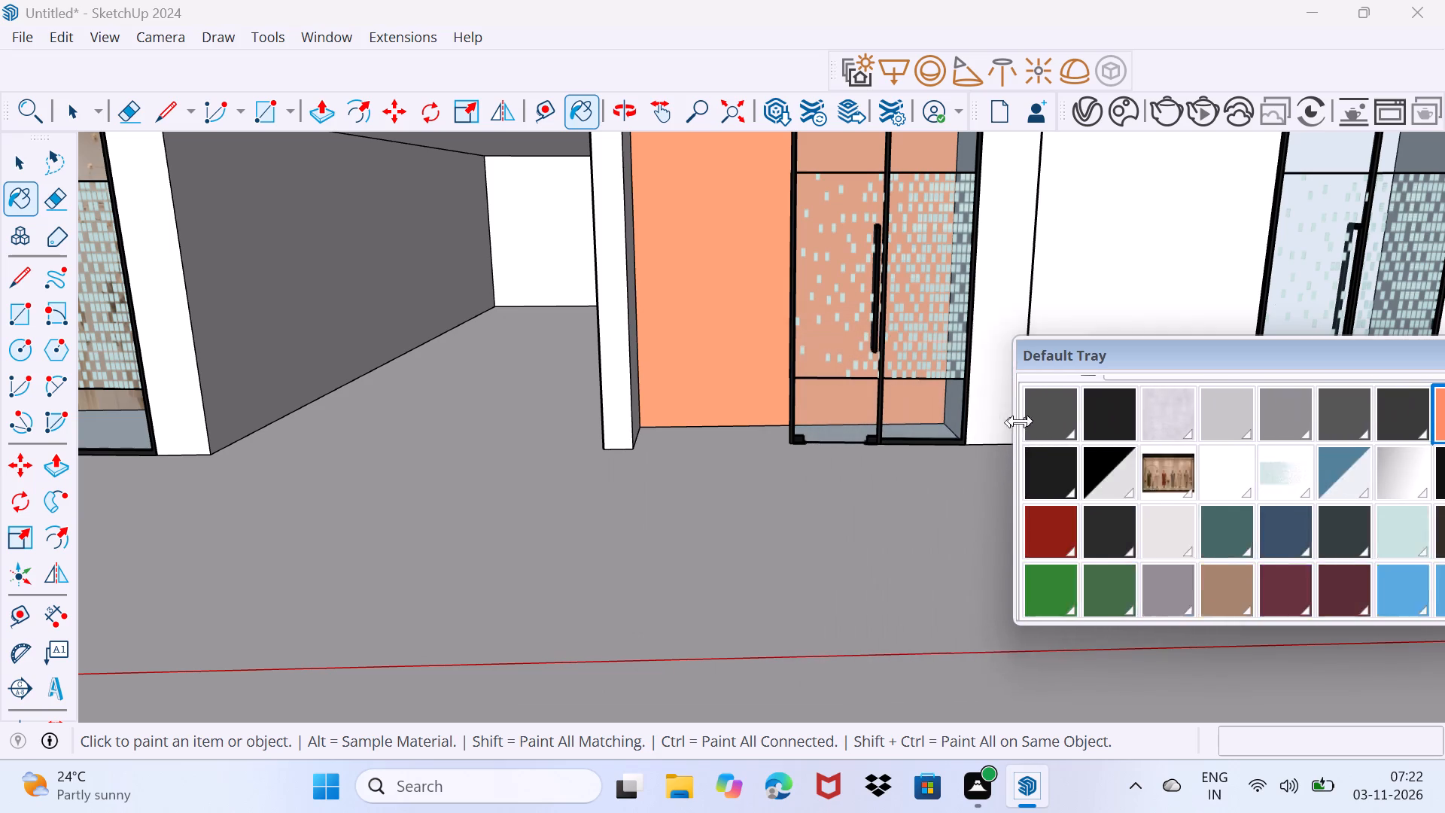
{"action": "left_click_drag", "start_coordinate": [1021, 421], "coordinate": [1313, 362]}
{"action": "left_click_drag", "start_coordinate": [1339, 352], "coordinate": [1229, 406]}
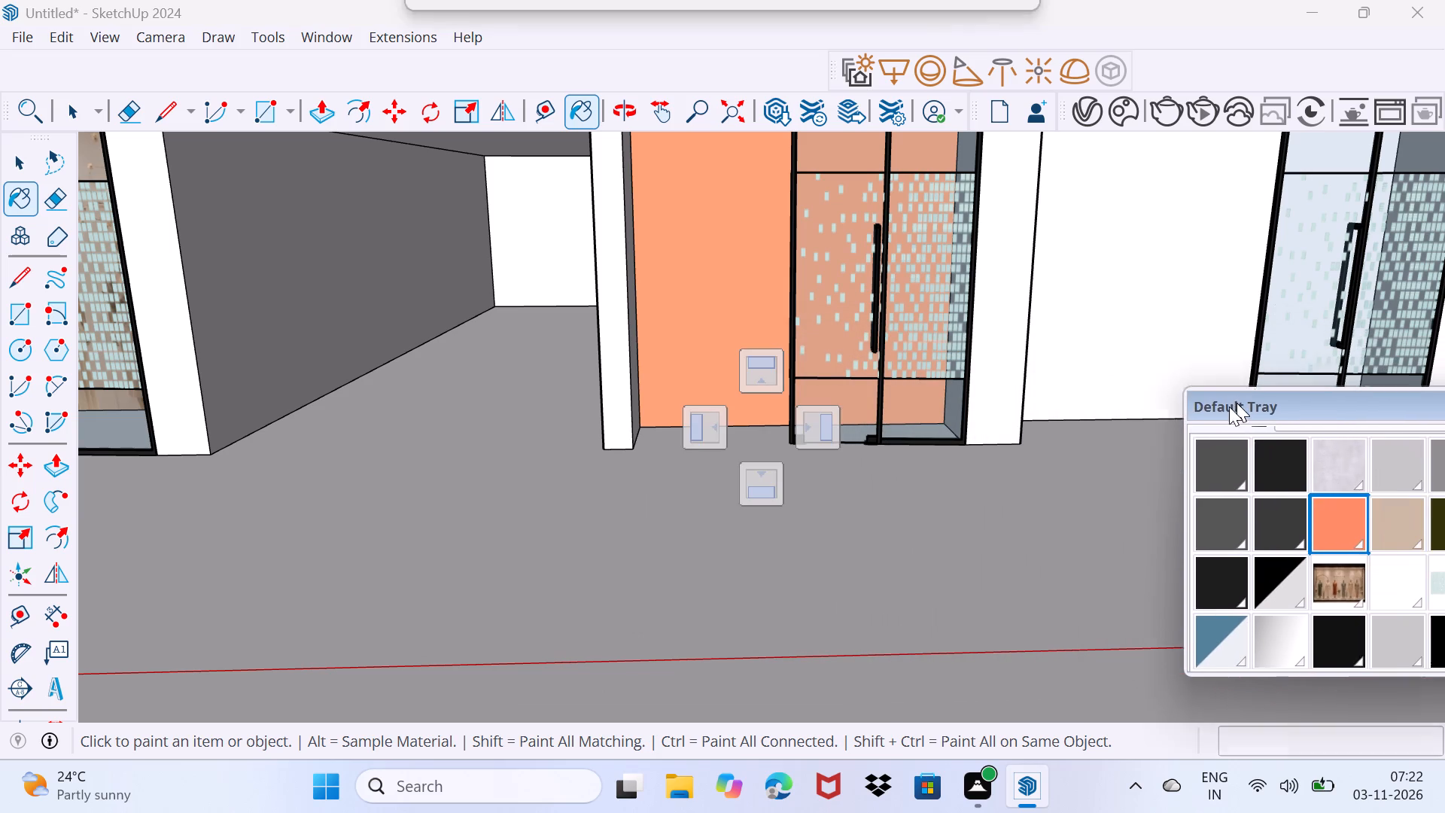
{"action": "left_click_drag", "start_coordinate": [1229, 406], "coordinate": [1030, 357]}
Give the orange material the image AW18 Window at Silvercord as its texture and repaint the second shop's back wall.
{"action": "scroll", "coordinate": [1122, 476], "scroll_direction": "down", "scroll_amount": 5}
{"action": "scroll", "coordinate": [1123, 489], "scroll_direction": "up", "scroll_amount": 4}
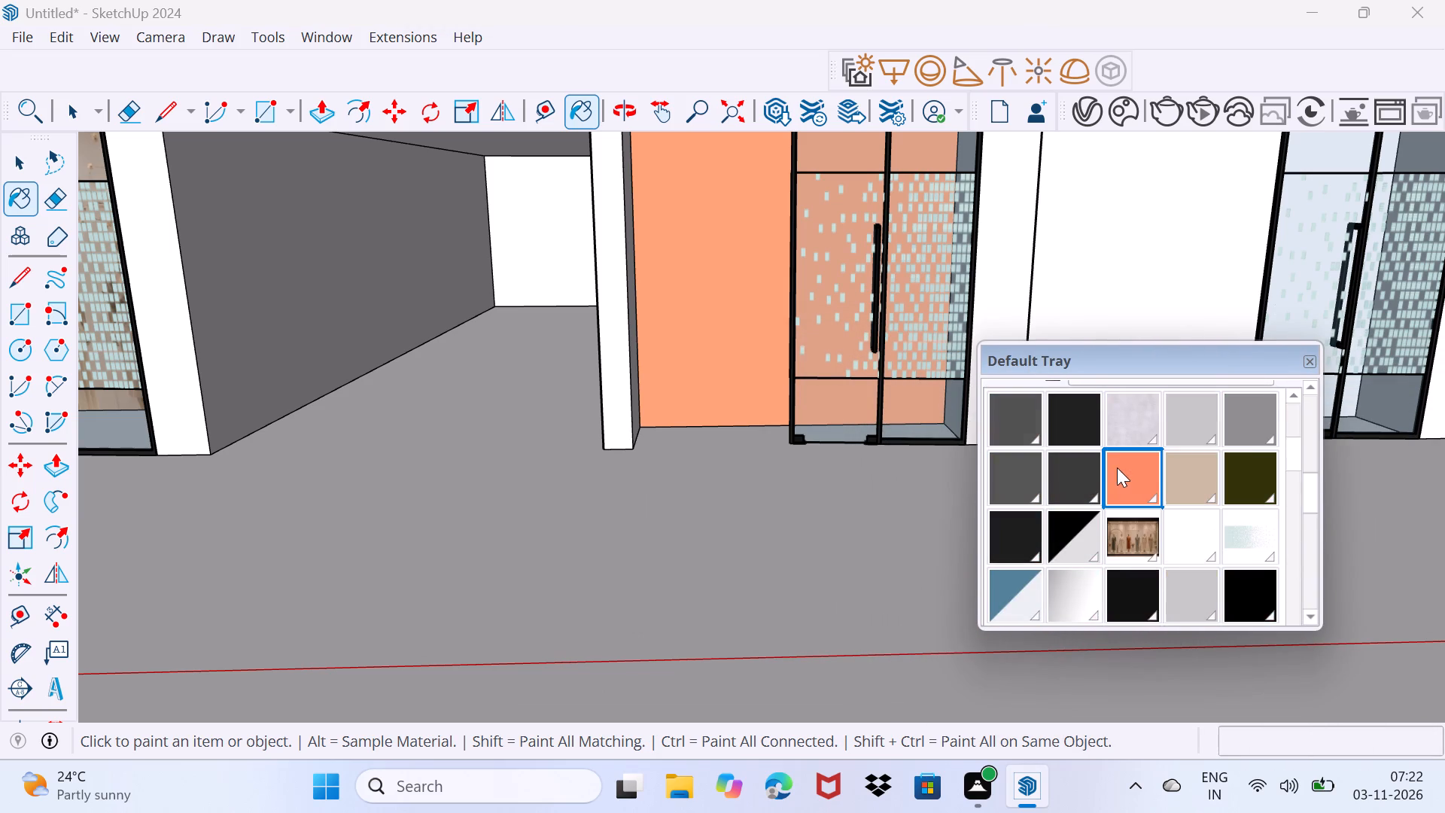
{"action": "scroll", "coordinate": [1121, 469], "scroll_direction": "up", "scroll_amount": 9}
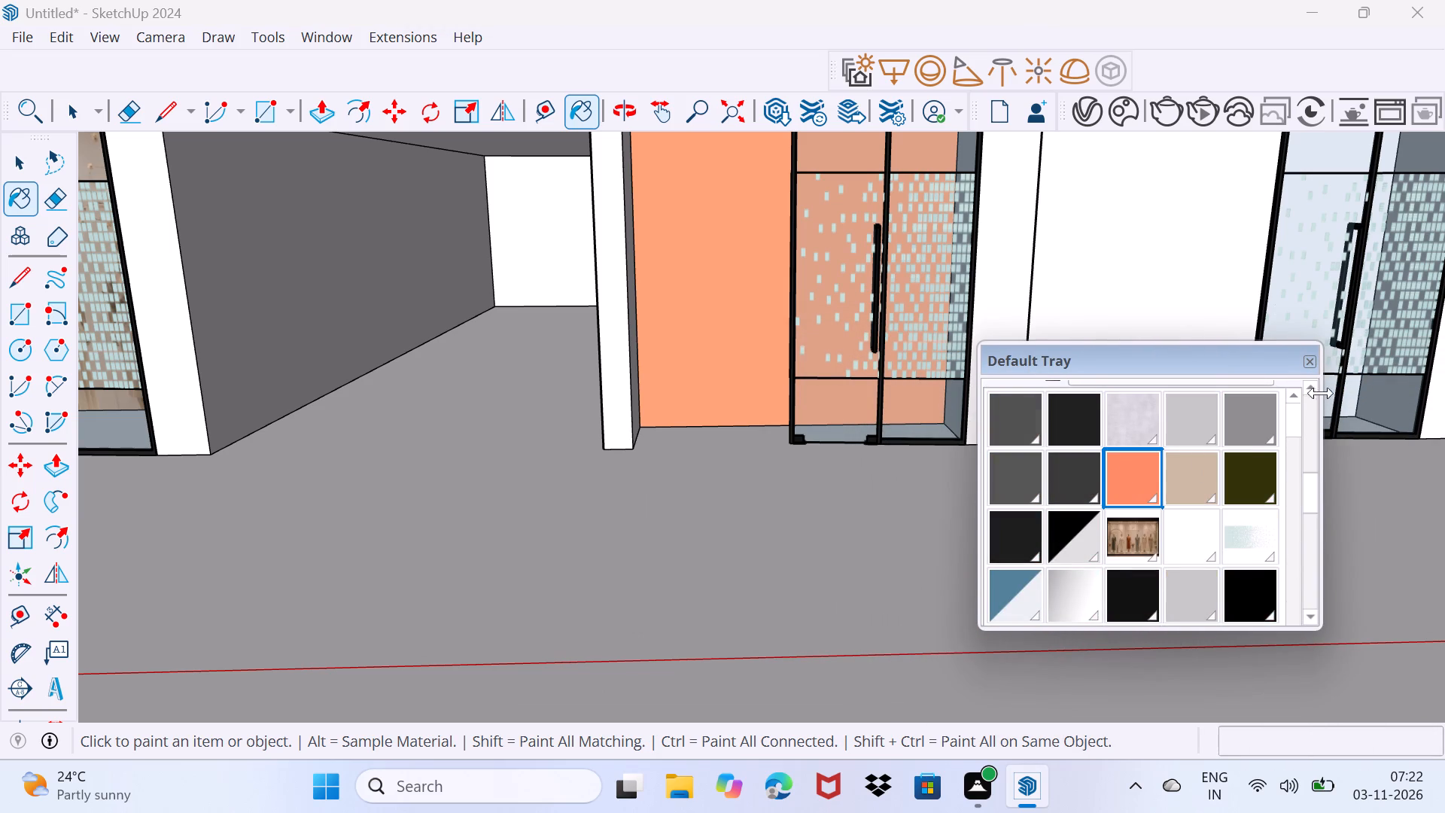
{"action": "triple_click", "coordinate": [1313, 388]}
{"action": "left_click", "coordinate": [1313, 388]}
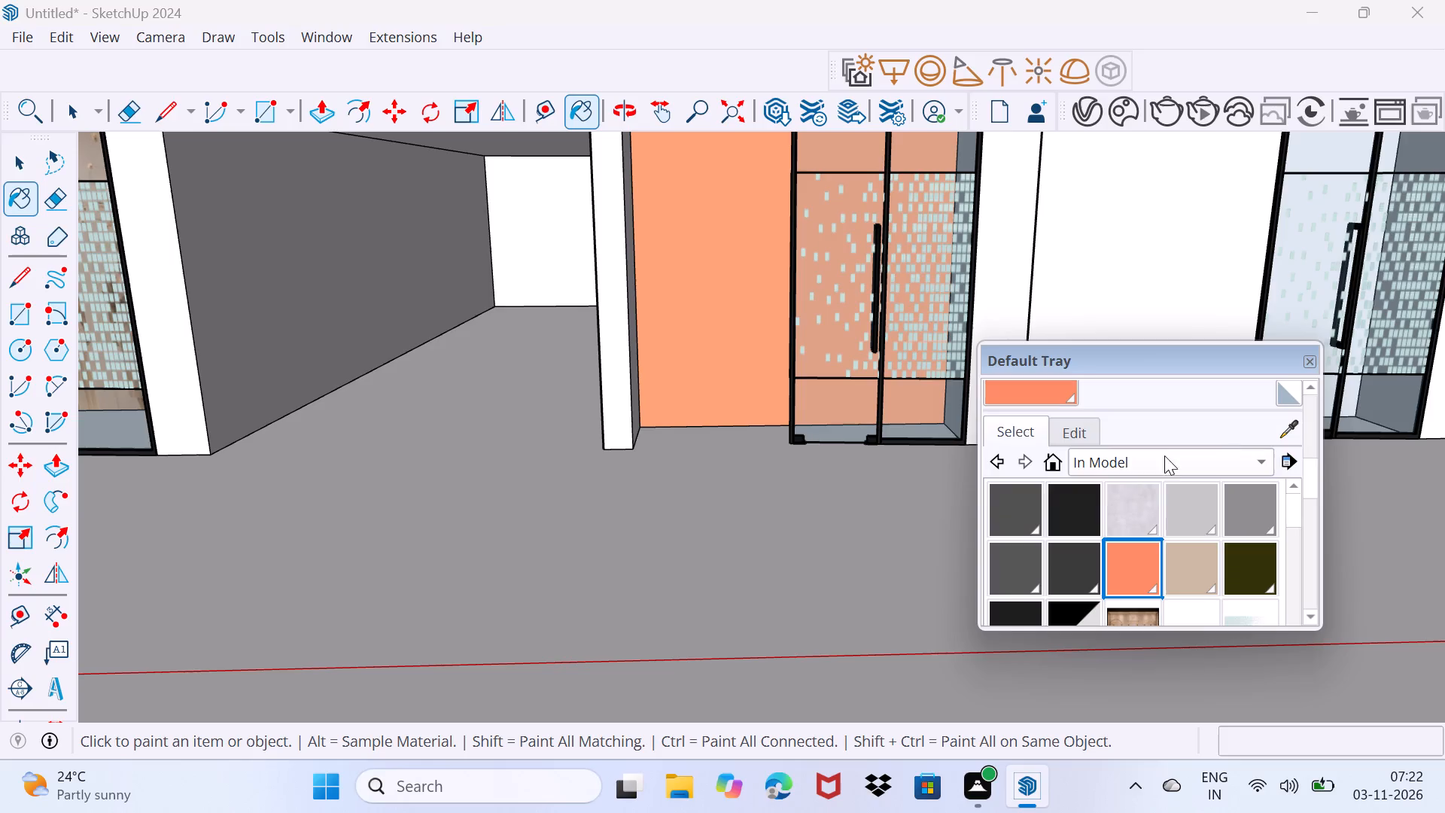
{"action": "left_click", "coordinate": [1078, 435]}
{"action": "scroll", "coordinate": [1121, 504], "scroll_direction": "down", "scroll_amount": 2}
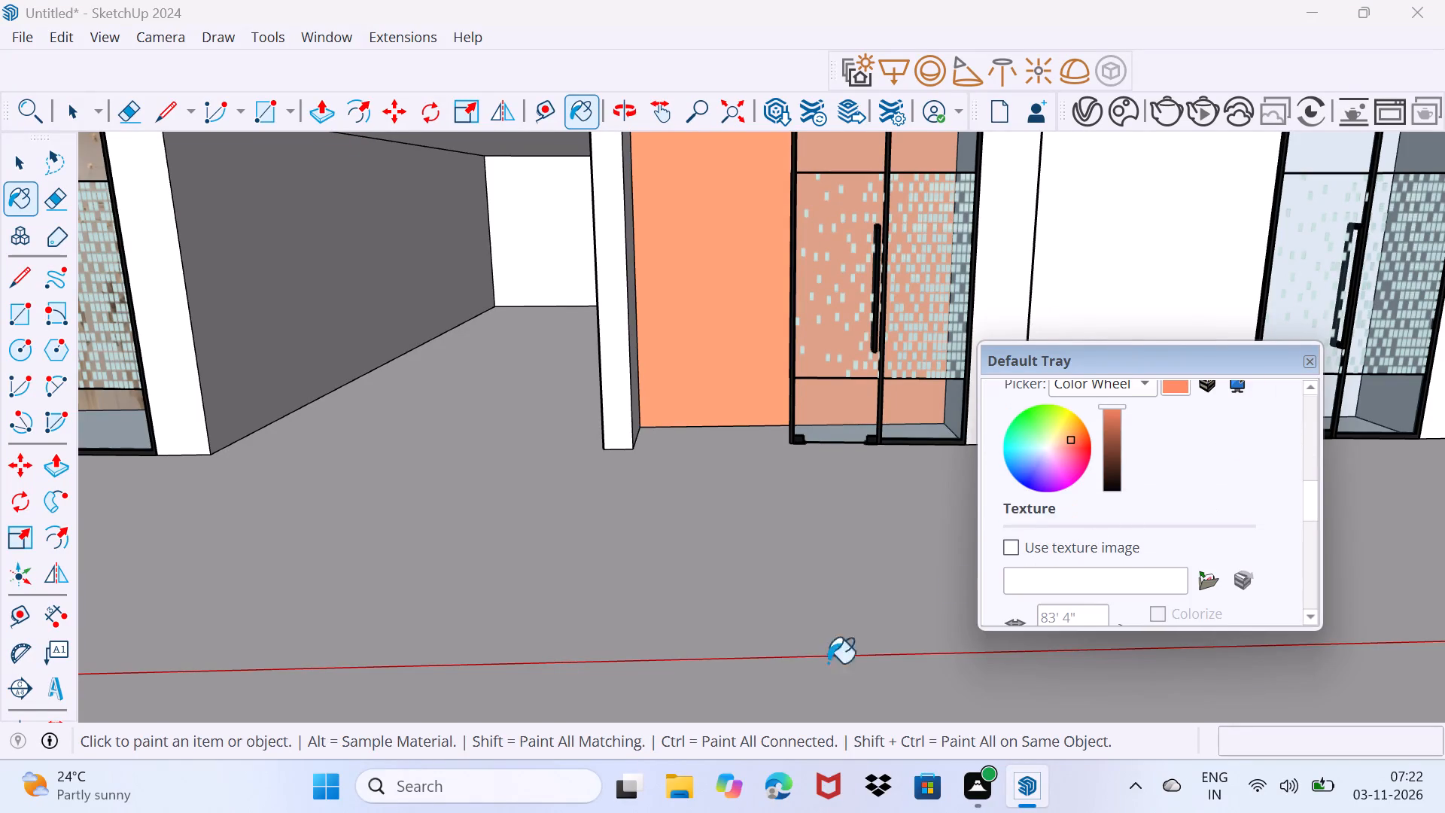
{"action": "left_click", "coordinate": [1209, 586]}
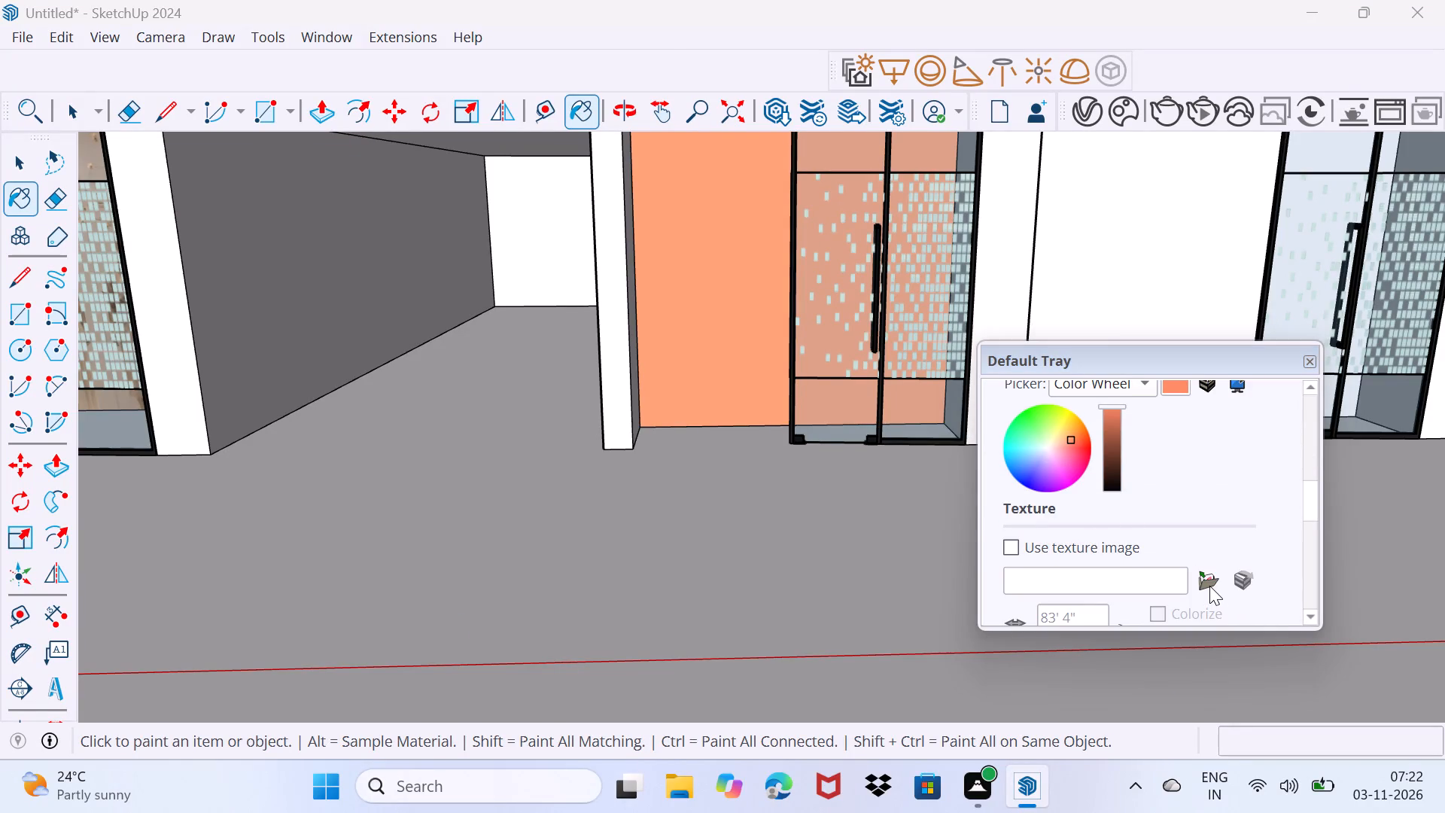
{"action": "scroll", "coordinate": [324, 277], "scroll_direction": "down", "scroll_amount": 5}
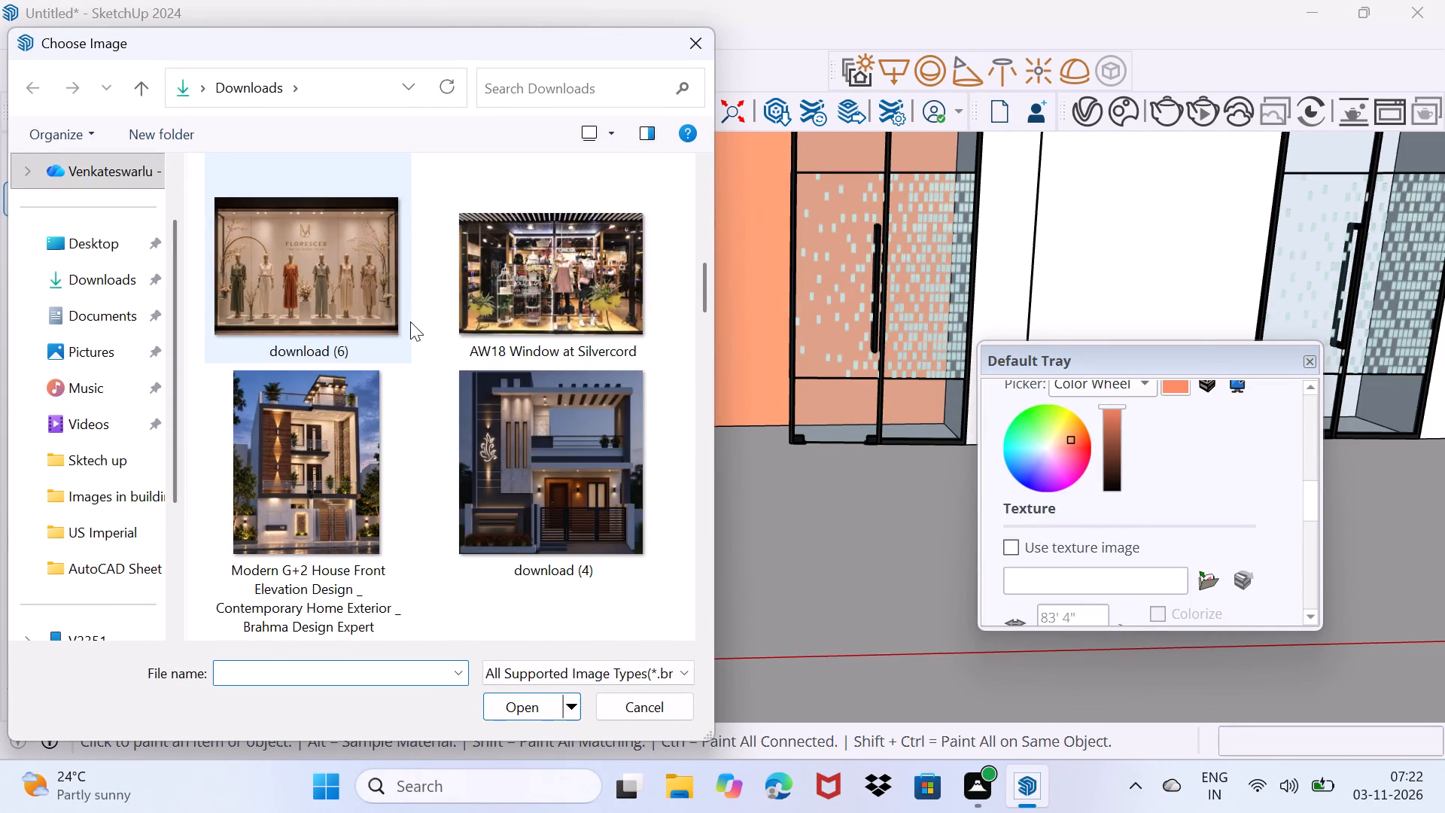
{"action": "scroll", "coordinate": [410, 321], "scroll_direction": "down", "scroll_amount": 2}
{"action": "scroll", "coordinate": [418, 346], "scroll_direction": "up", "scroll_amount": 3}
{"action": "left_click", "coordinate": [519, 433]}
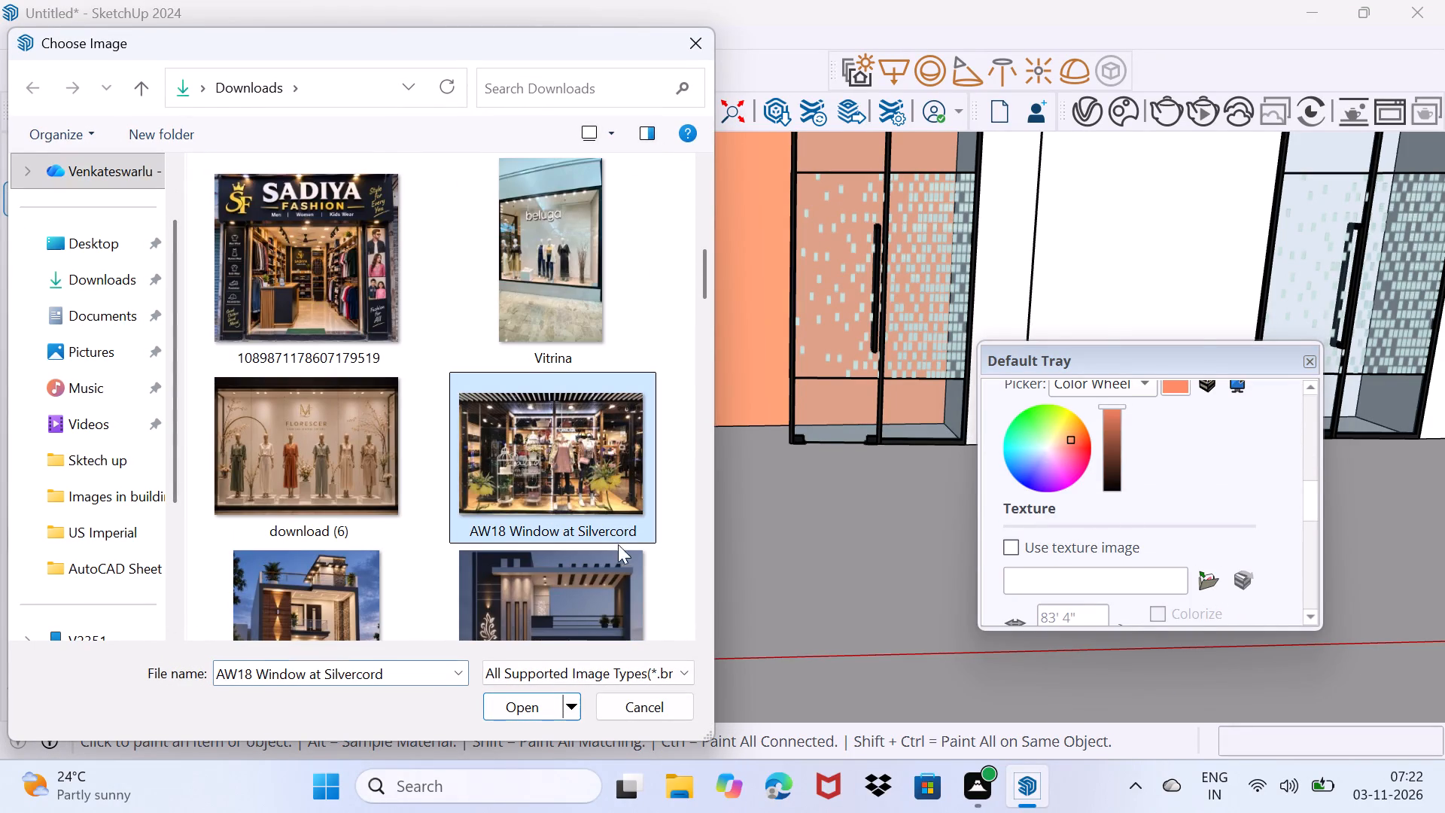
{"action": "left_click", "coordinate": [529, 705]}
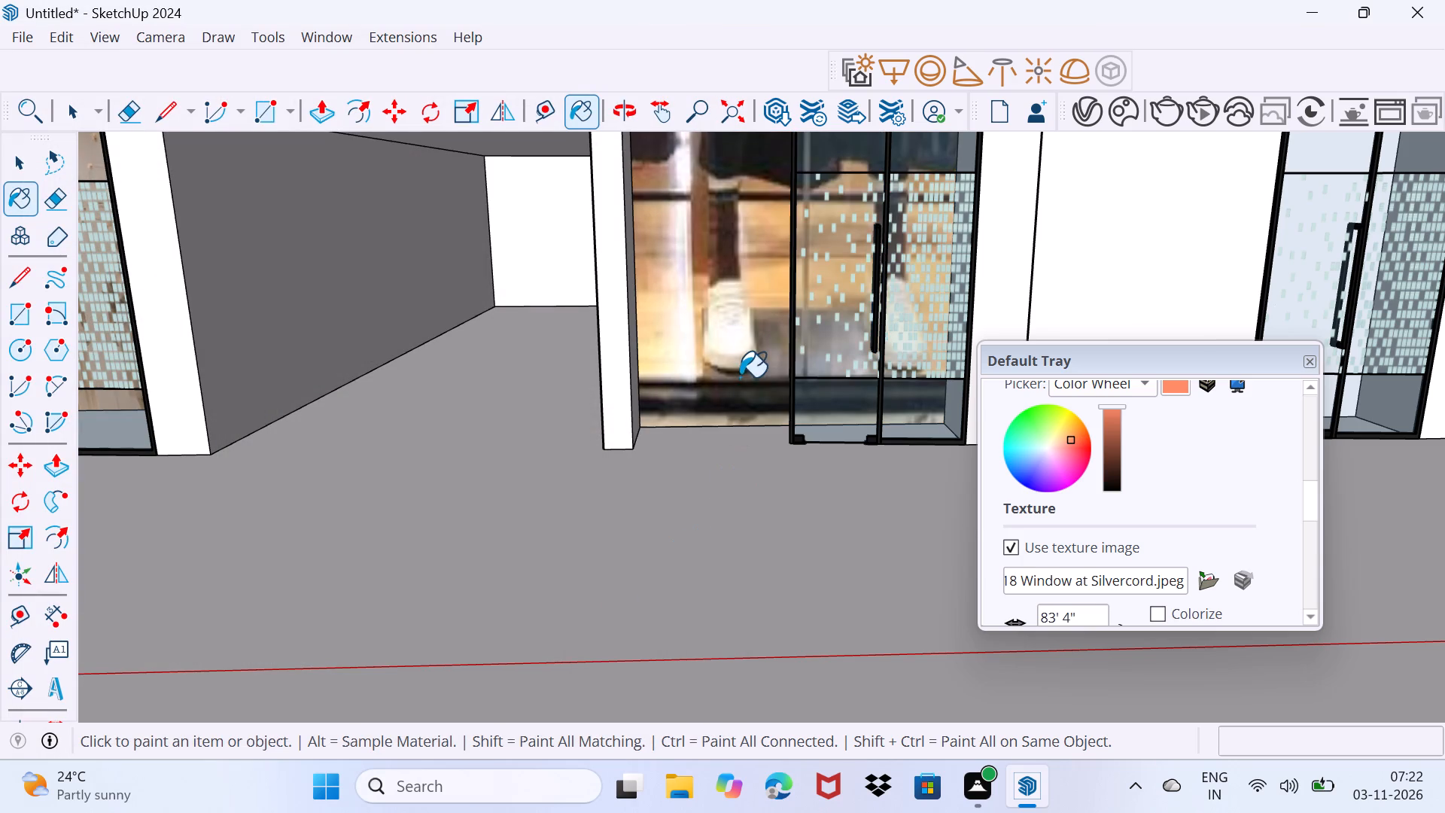
{"action": "left_click", "coordinate": [745, 307]}
Reposition the Silvercord image texture on the second shop's back wall, shrinking it upright to less than half its size.
{"action": "key", "text": "space"}
{"action": "right_click", "coordinate": [711, 283]}
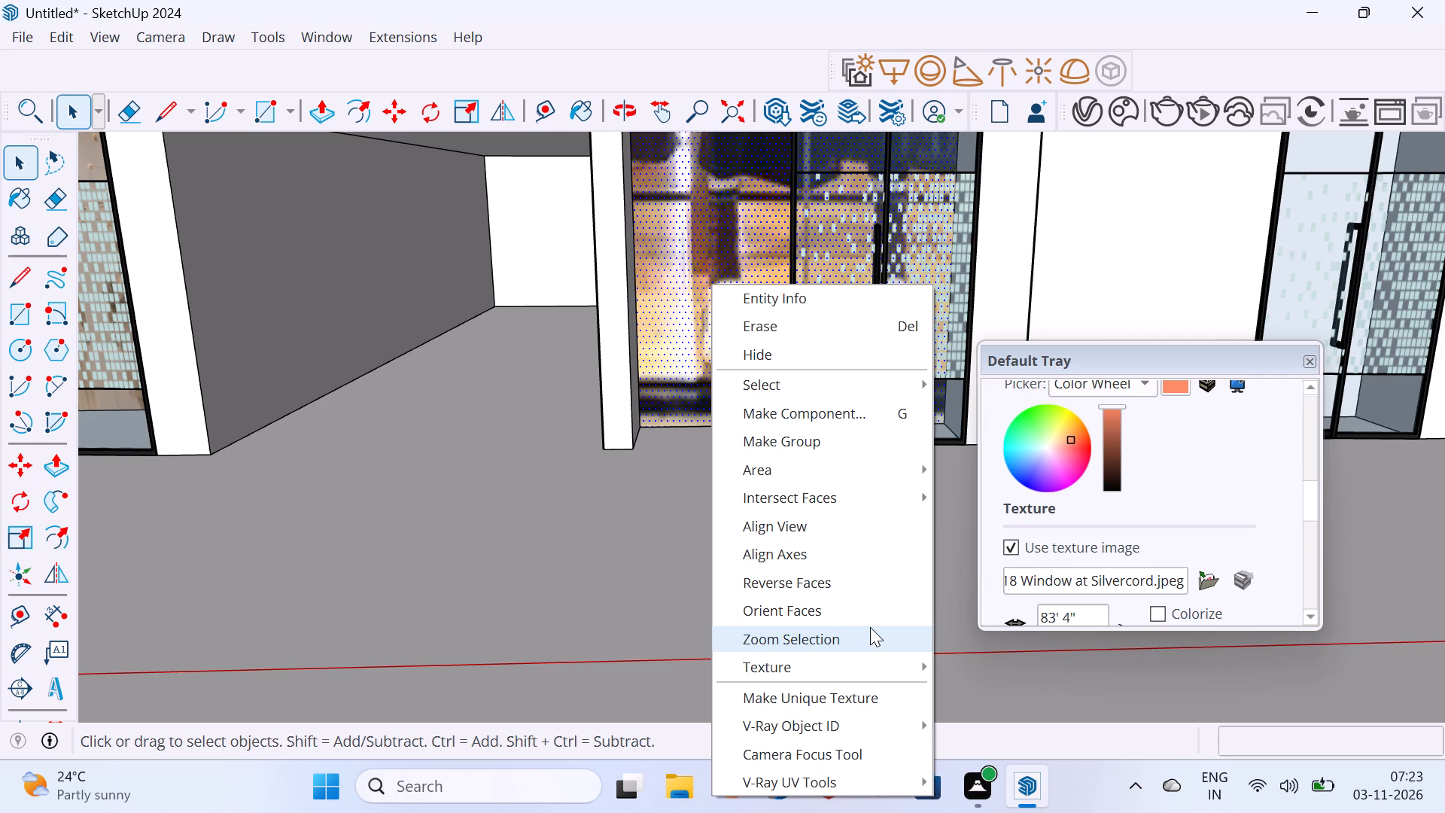
{"action": "left_click", "coordinate": [887, 668]}
{"action": "left_click", "coordinate": [984, 675]}
{"action": "scroll", "coordinate": [844, 514], "scroll_direction": "down", "scroll_amount": 3}
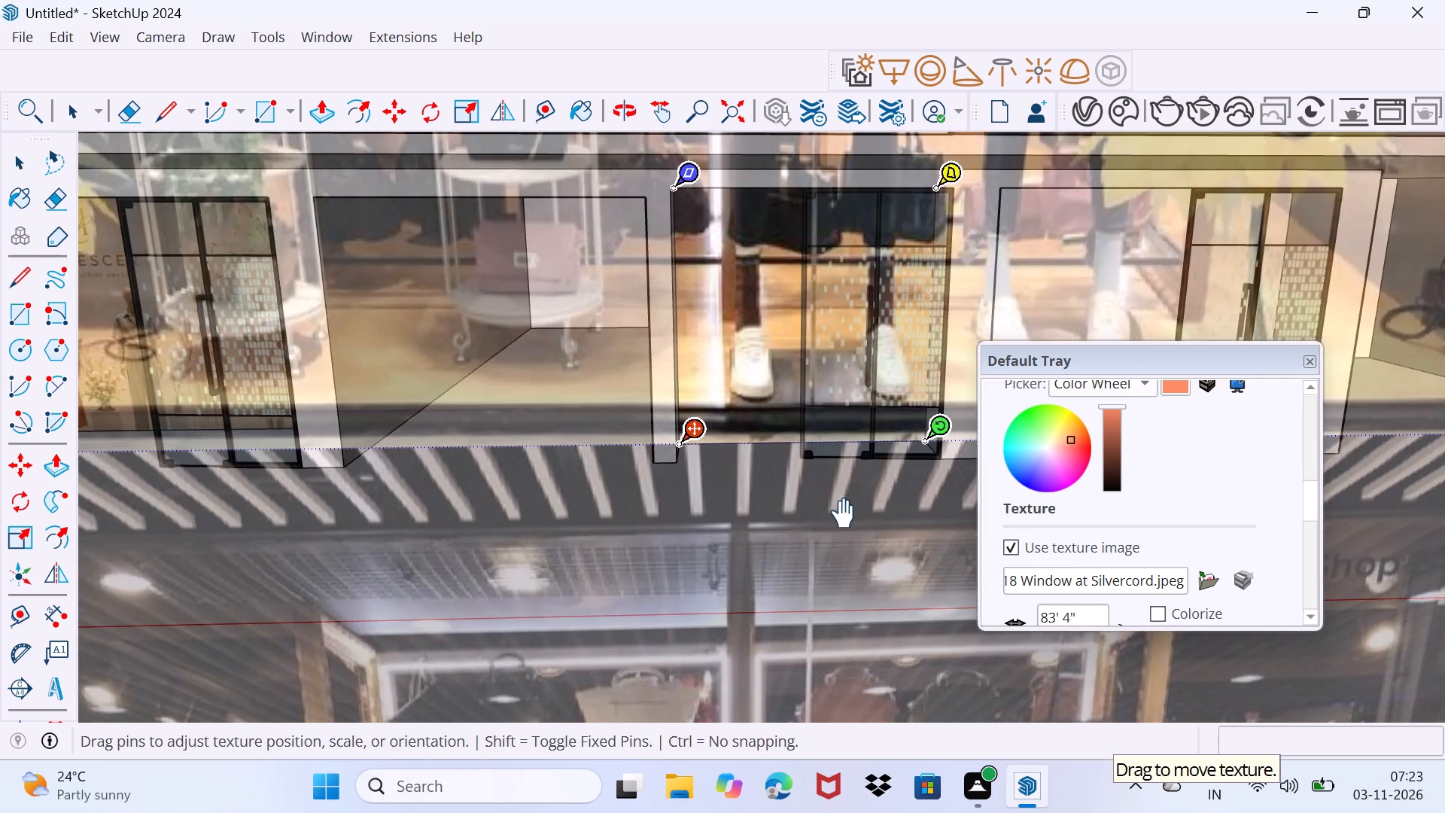
{"action": "scroll", "coordinate": [844, 514], "scroll_direction": "down", "scroll_amount": 5}
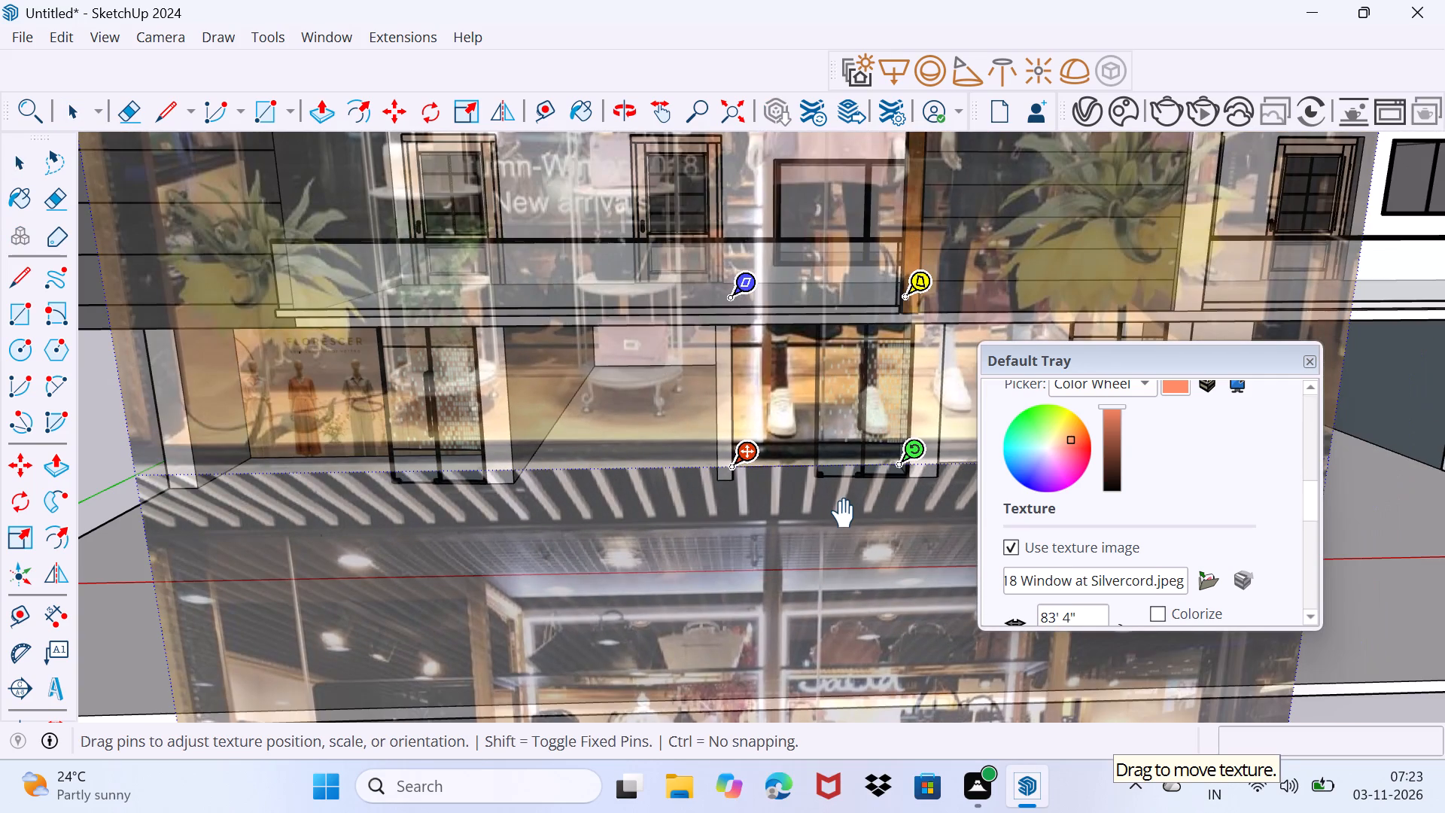
{"action": "left_click_drag", "start_coordinate": [1051, 349], "coordinate": [932, 531]}
{"action": "middle_click_drag", "start_coordinate": [903, 470], "coordinate": [617, 453]}
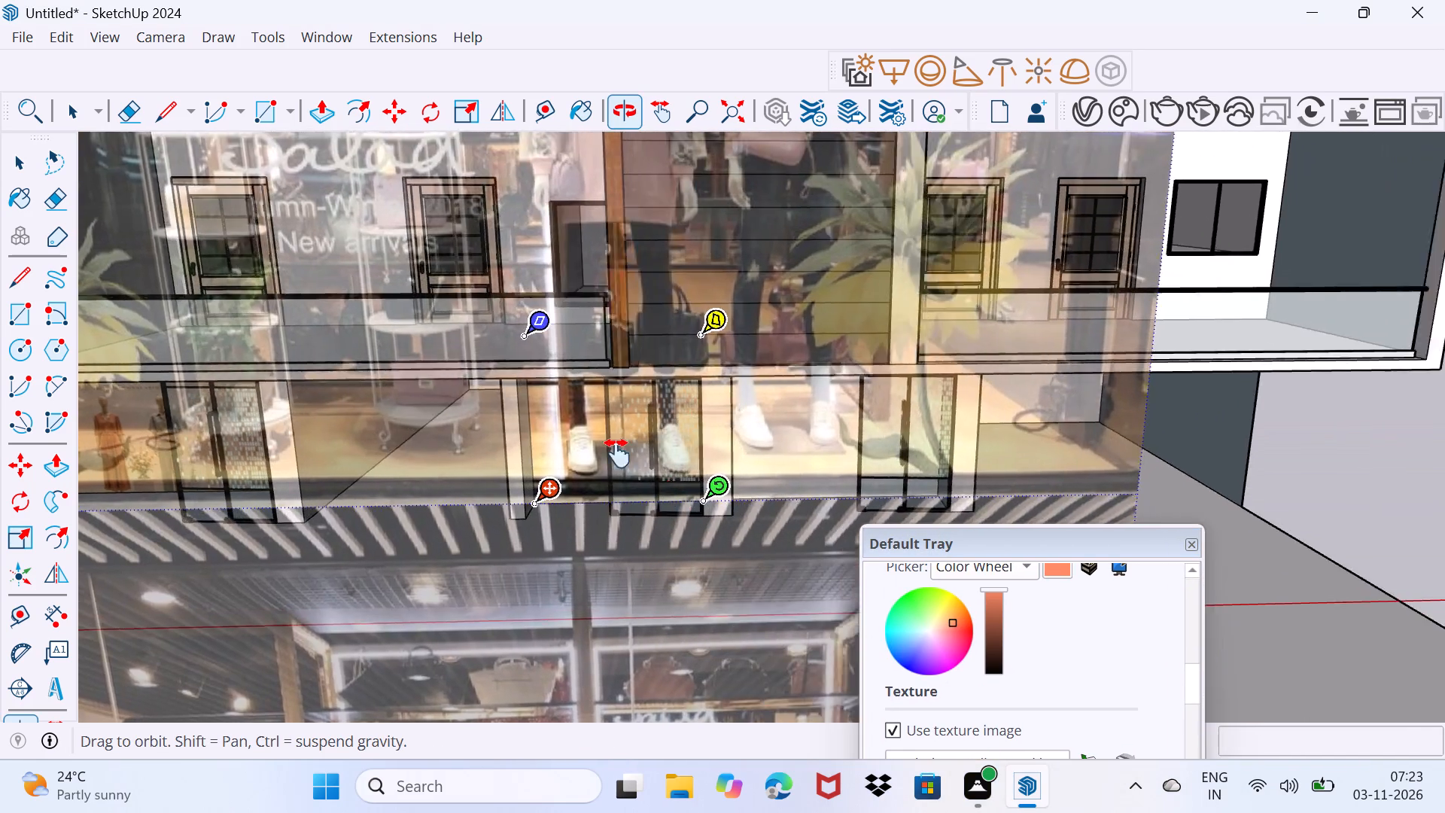
{"action": "middle_click_drag", "start_coordinate": [617, 453], "coordinate": [561, 469]}
{"action": "scroll", "coordinate": [561, 469], "scroll_direction": "down", "scroll_amount": 3}
{"action": "middle_click", "coordinate": [561, 469], "text": "shift"}
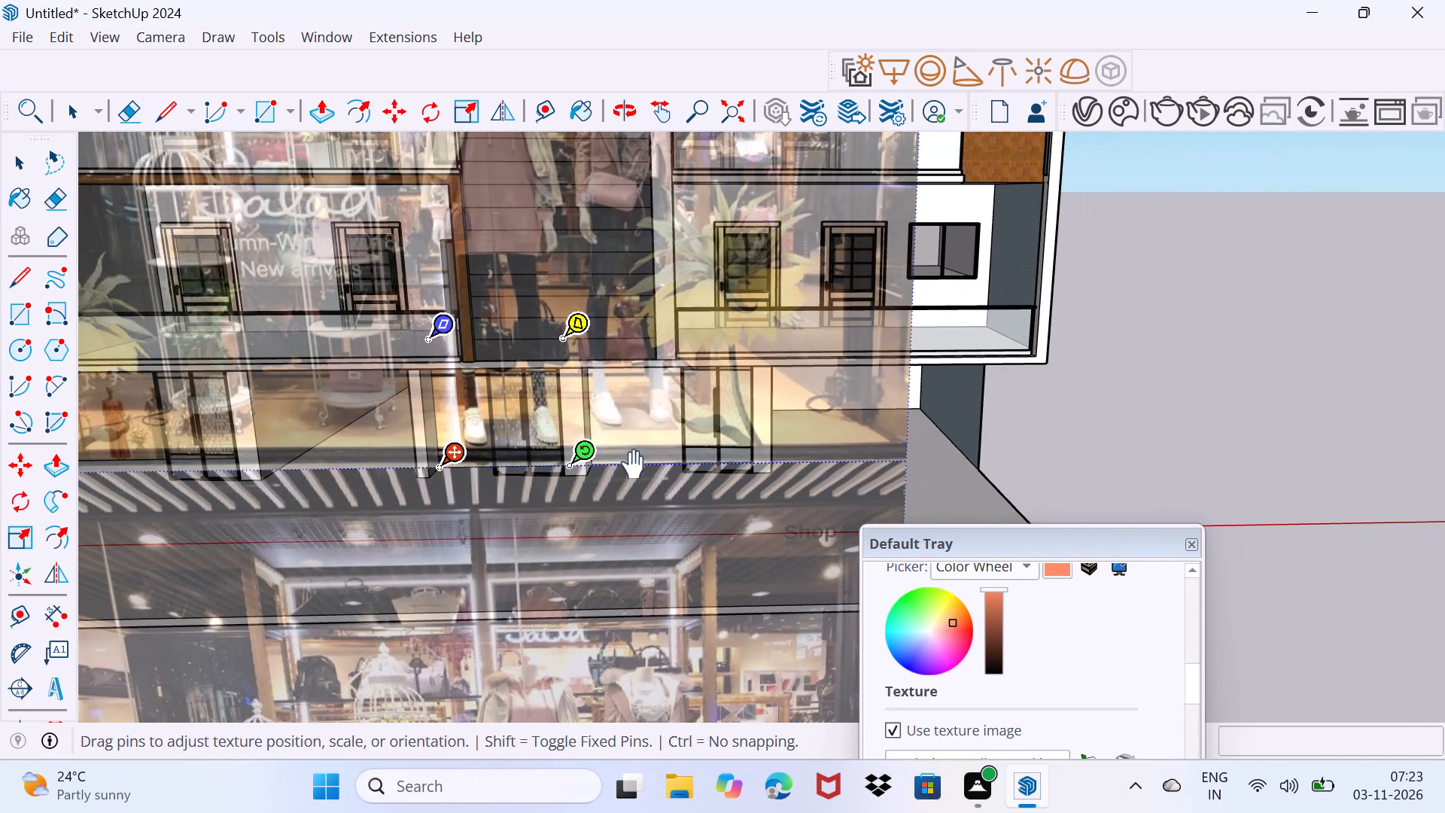
{"action": "left_click_drag", "start_coordinate": [589, 462], "coordinate": [547, 496]}
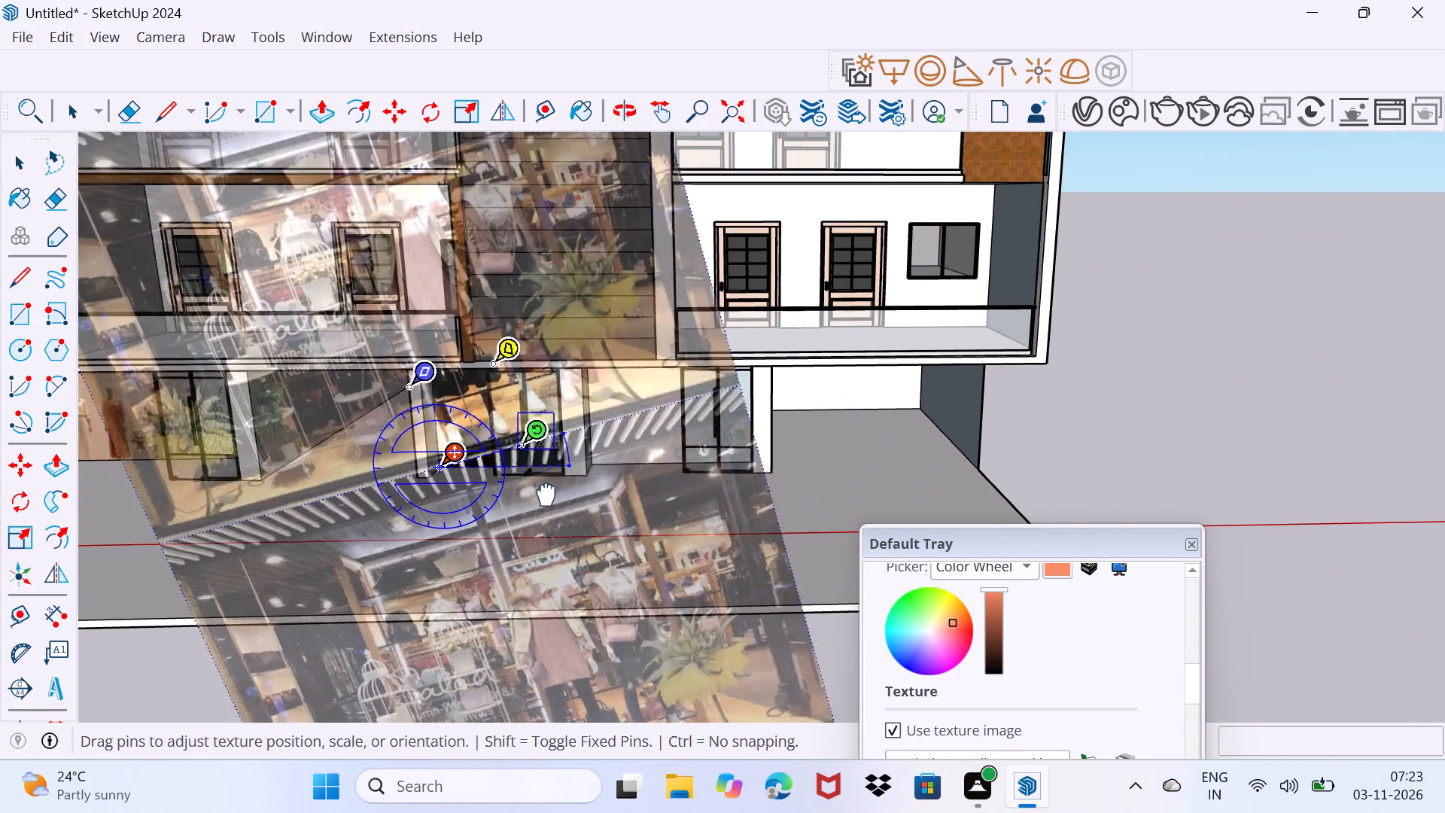
{"action": "left_click_drag", "start_coordinate": [547, 496], "coordinate": [551, 466]}
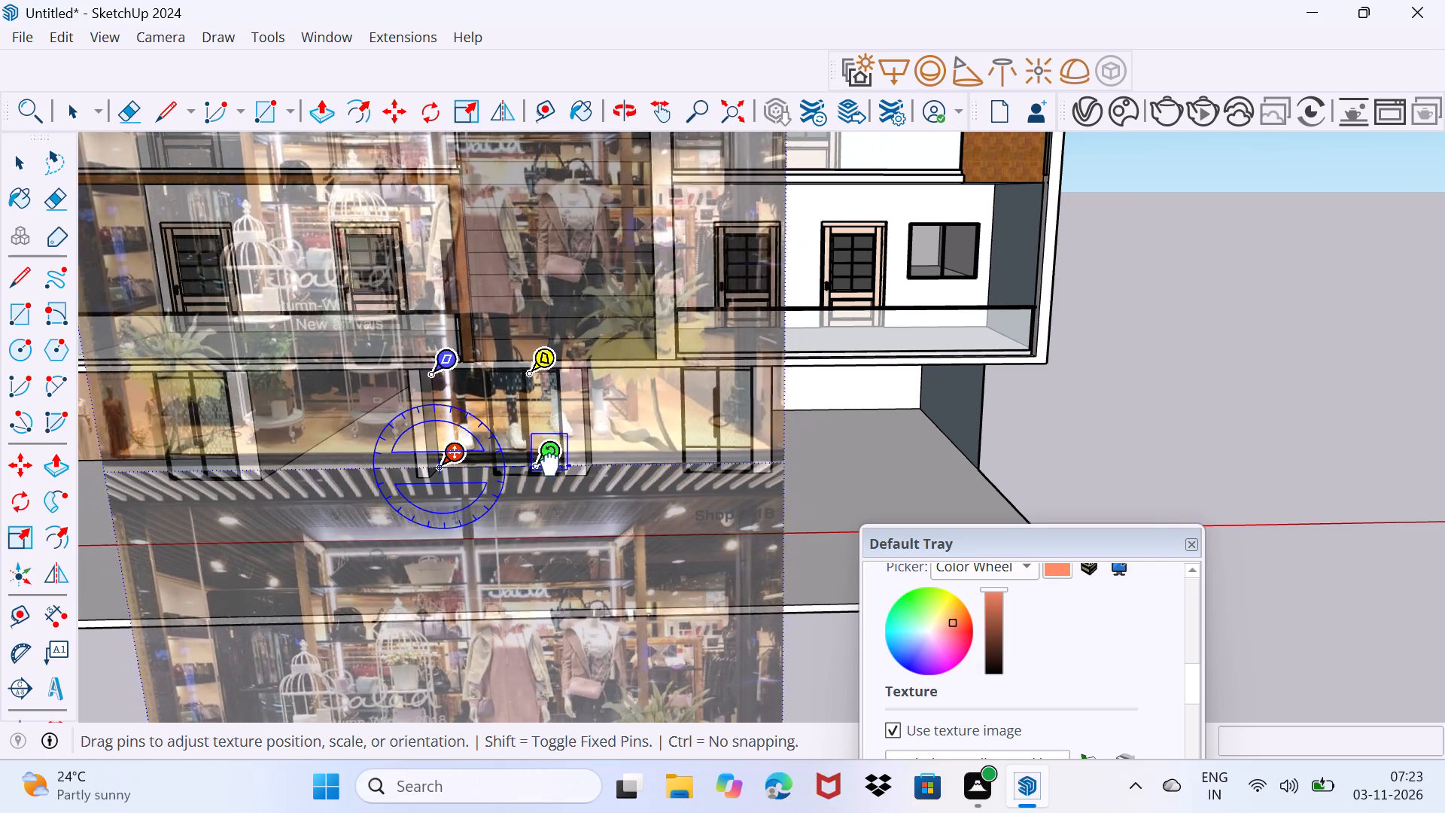
{"action": "left_click_drag", "start_coordinate": [551, 466], "coordinate": [543, 473]}
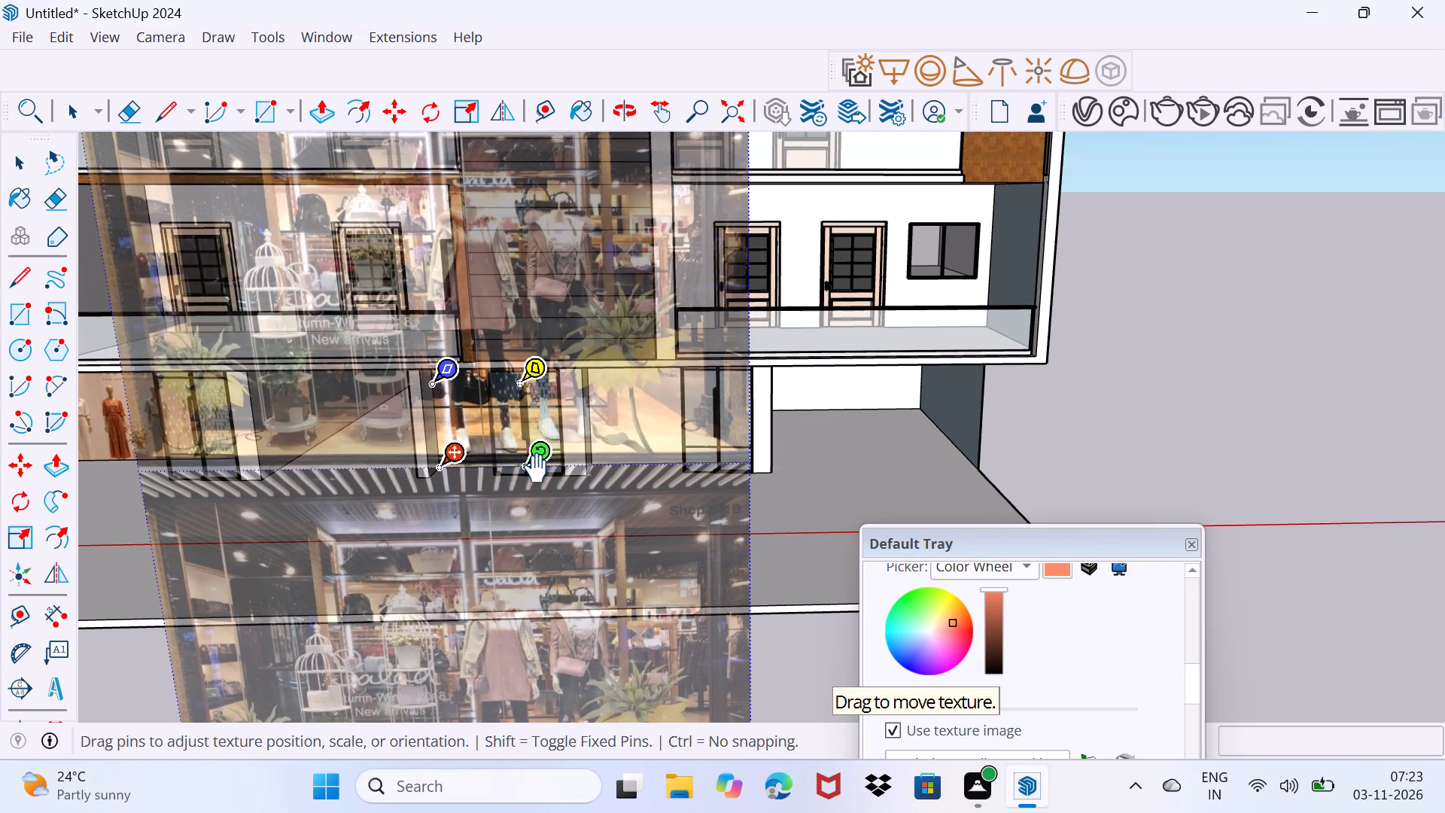
{"action": "left_click_drag", "start_coordinate": [552, 464], "coordinate": [524, 449]}
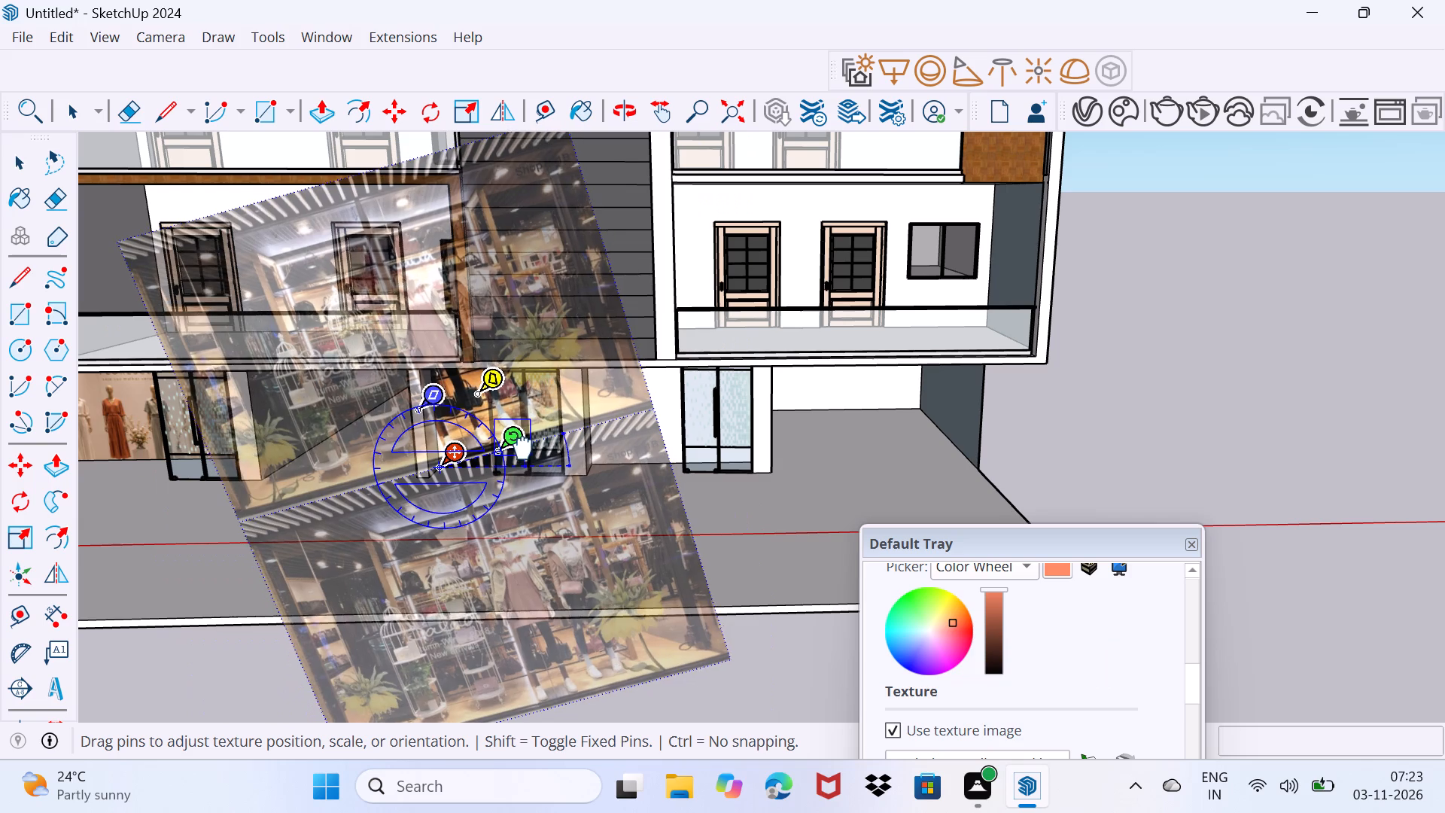
{"action": "left_click_drag", "start_coordinate": [524, 449], "coordinate": [514, 459]}
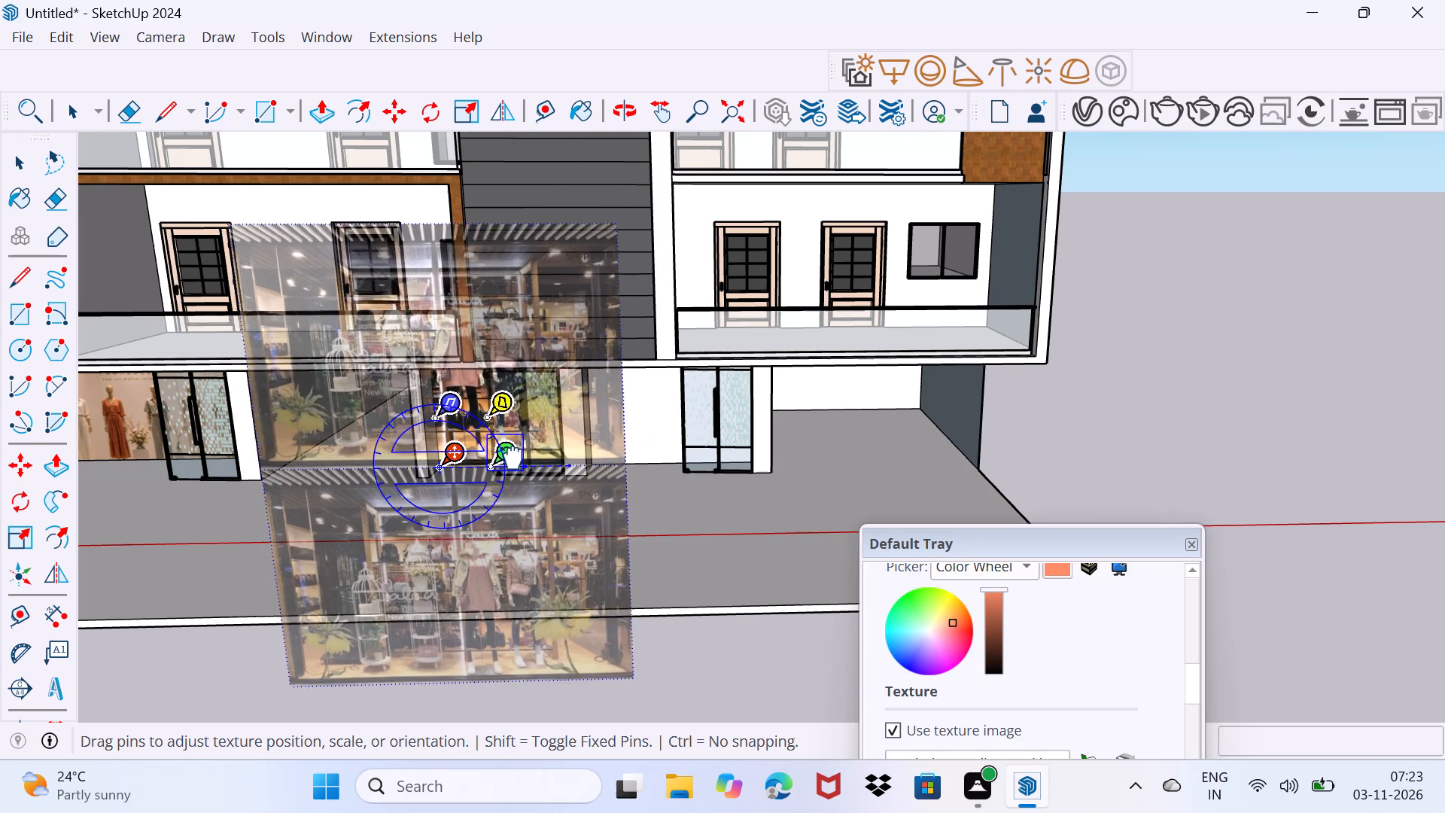
{"action": "left_click_drag", "start_coordinate": [514, 459], "coordinate": [514, 467]}
Shift the shrunken image along the second shop's back wall so the yellow plant and birdcage sit beside the glass door.
{"action": "scroll", "coordinate": [439, 454], "scroll_direction": "up", "scroll_amount": 5}
{"action": "middle_click_drag", "start_coordinate": [459, 464], "coordinate": [543, 451]}
{"action": "left_click_drag", "start_coordinate": [448, 498], "coordinate": [628, 452]}
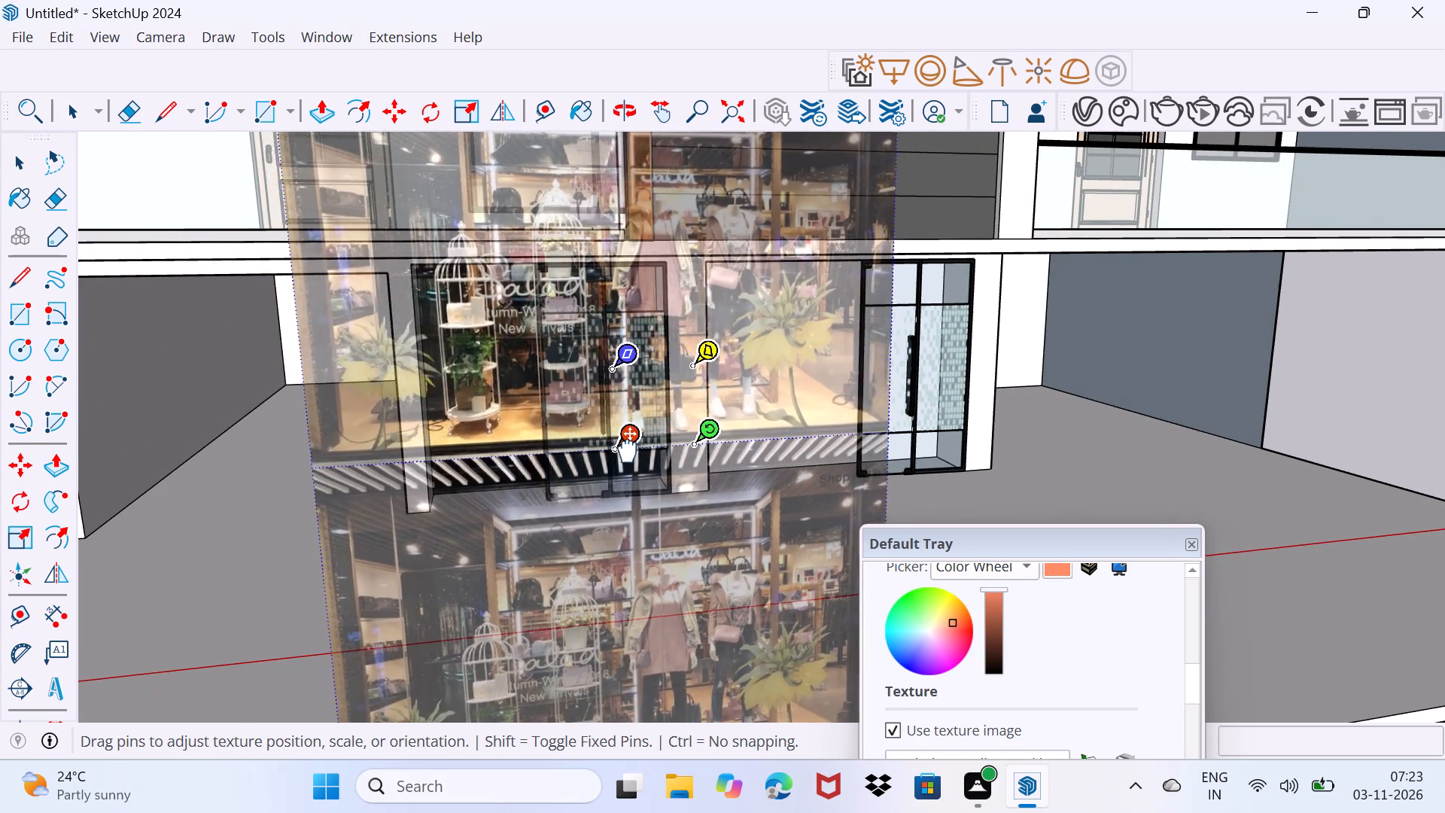
{"action": "left_click_drag", "start_coordinate": [628, 452], "coordinate": [686, 446]}
{"action": "key", "text": "space"}
{"action": "left_click_drag", "start_coordinate": [359, 568], "coordinate": [408, 476]}
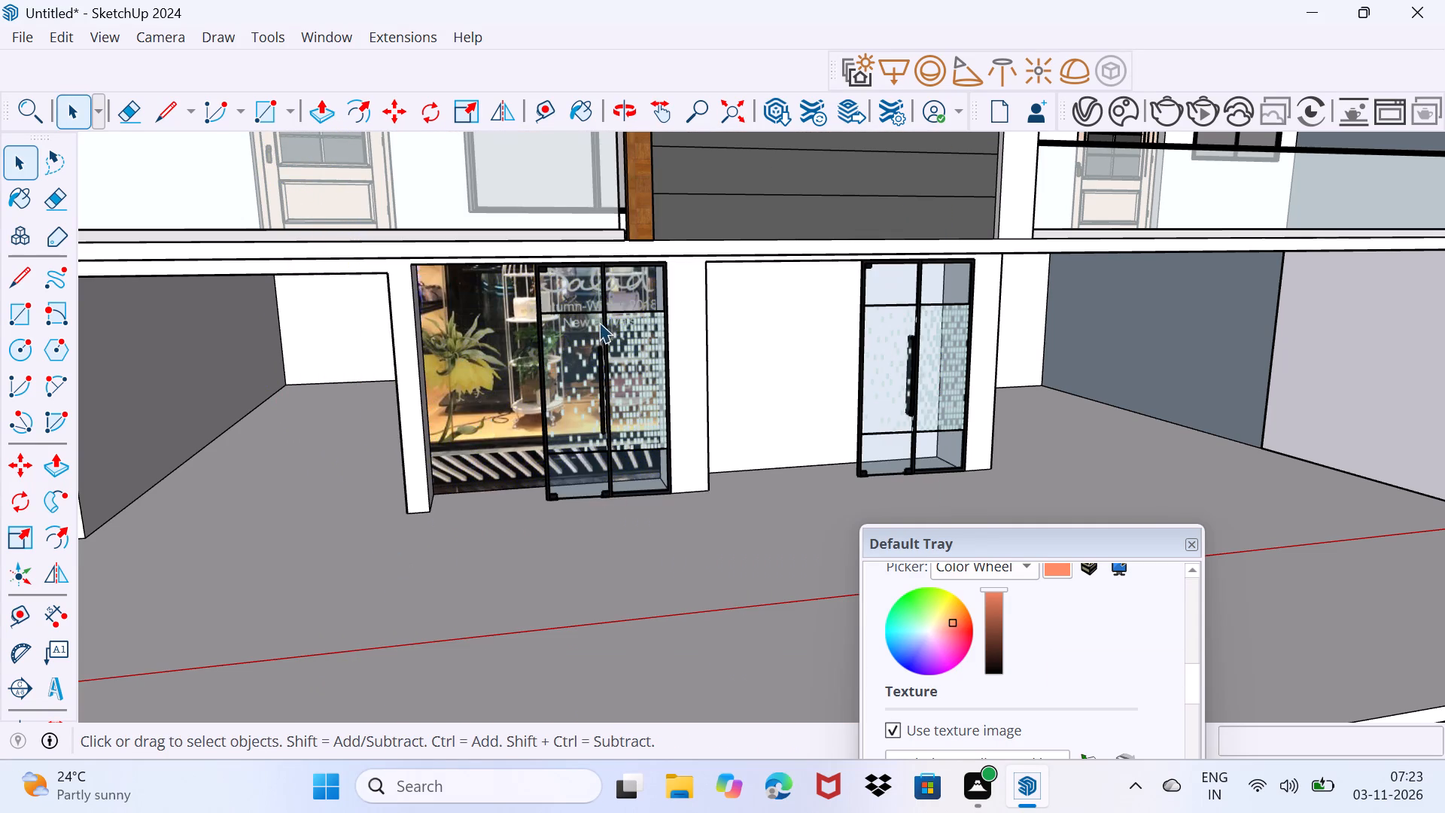
Examine the second shop window up close and from the street alongside the first shop.
{"action": "middle_click_drag", "start_coordinate": [458, 429], "coordinate": [600, 406]}
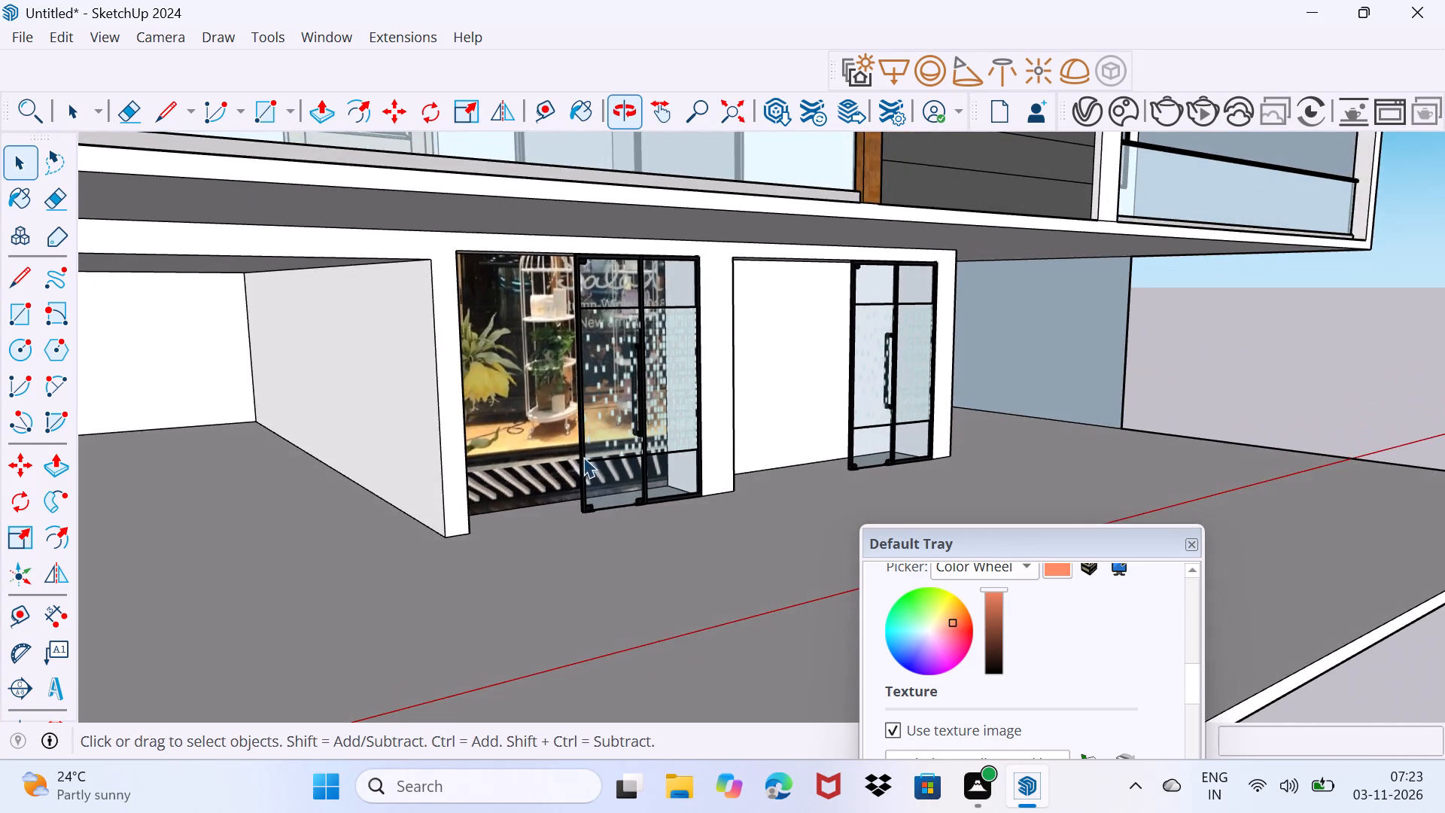
{"action": "scroll", "coordinate": [583, 449], "scroll_direction": "up", "scroll_amount": 3}
{"action": "middle_click_drag", "start_coordinate": [603, 448], "coordinate": [608, 414]}
{"action": "scroll", "coordinate": [609, 407], "scroll_direction": "down", "scroll_amount": 4}
{"action": "middle_click_drag", "start_coordinate": [610, 411], "coordinate": [437, 390]}
{"action": "scroll", "coordinate": [476, 386], "scroll_direction": "down", "scroll_amount": 5}
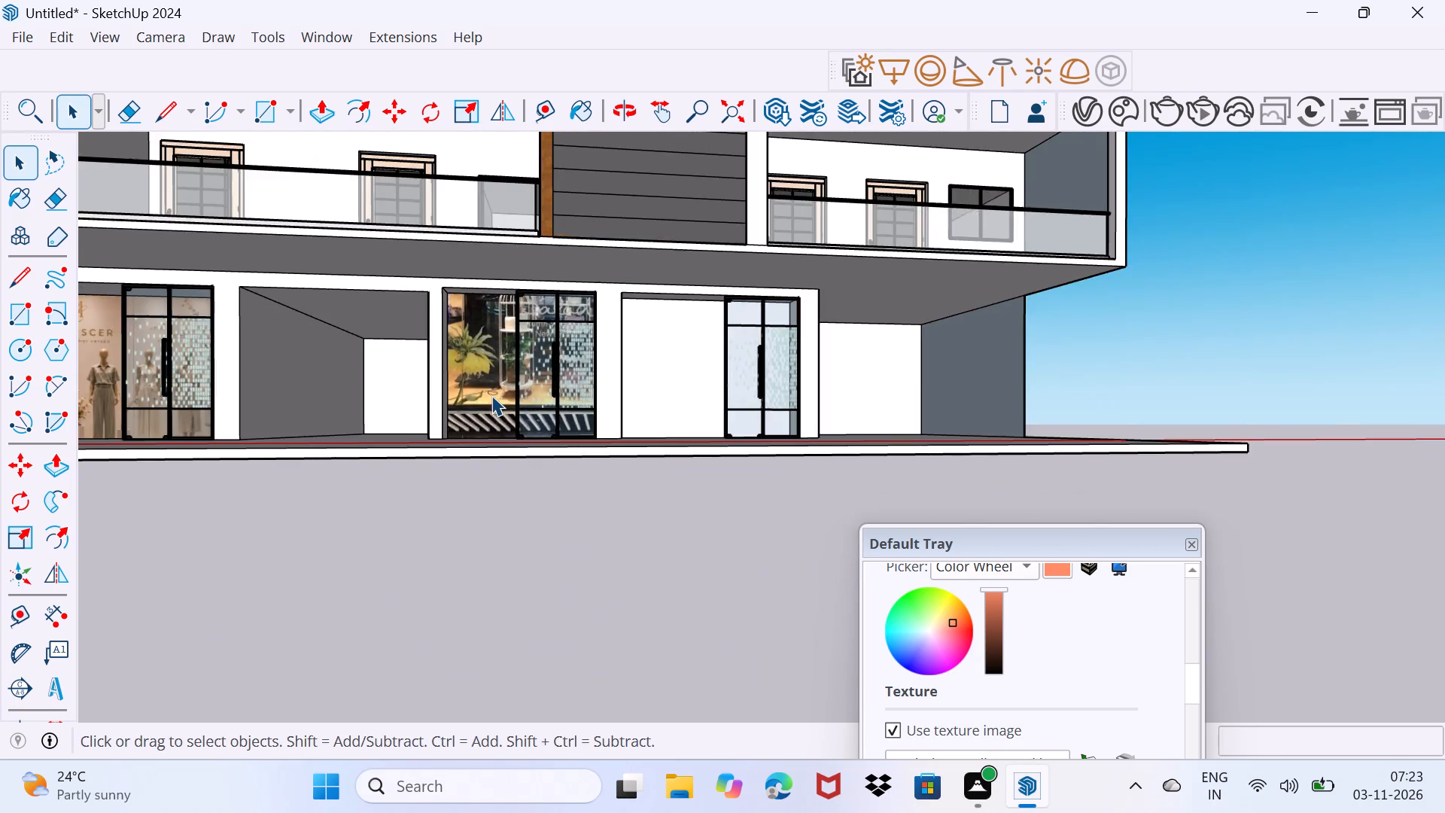
{"action": "scroll", "coordinate": [491, 395], "scroll_direction": "down", "scroll_amount": 3}
{"action": "middle_click_drag", "start_coordinate": [461, 419], "coordinate": [570, 421]}
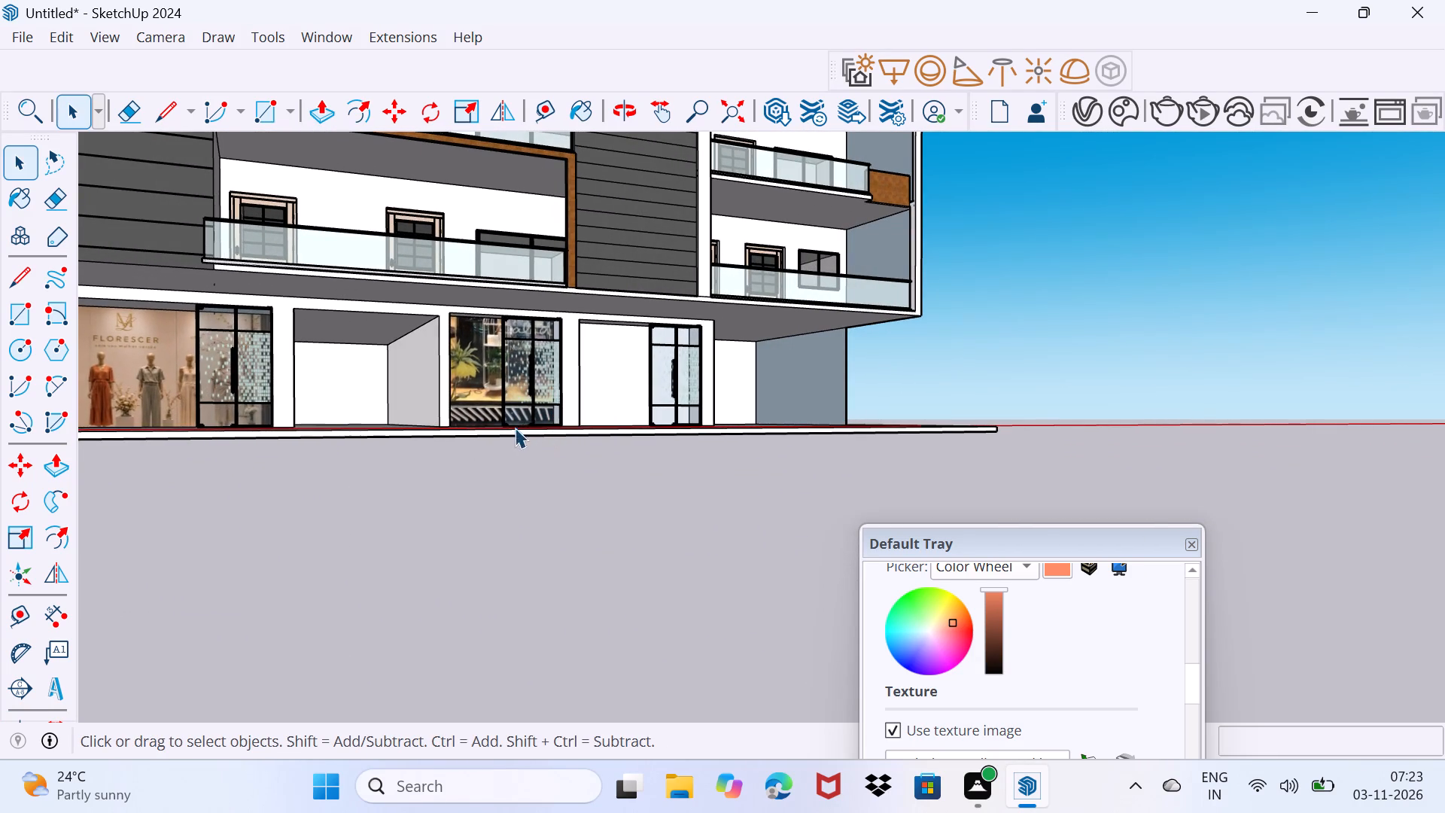
{"action": "scroll", "coordinate": [518, 392], "scroll_direction": "up", "scroll_amount": 4}
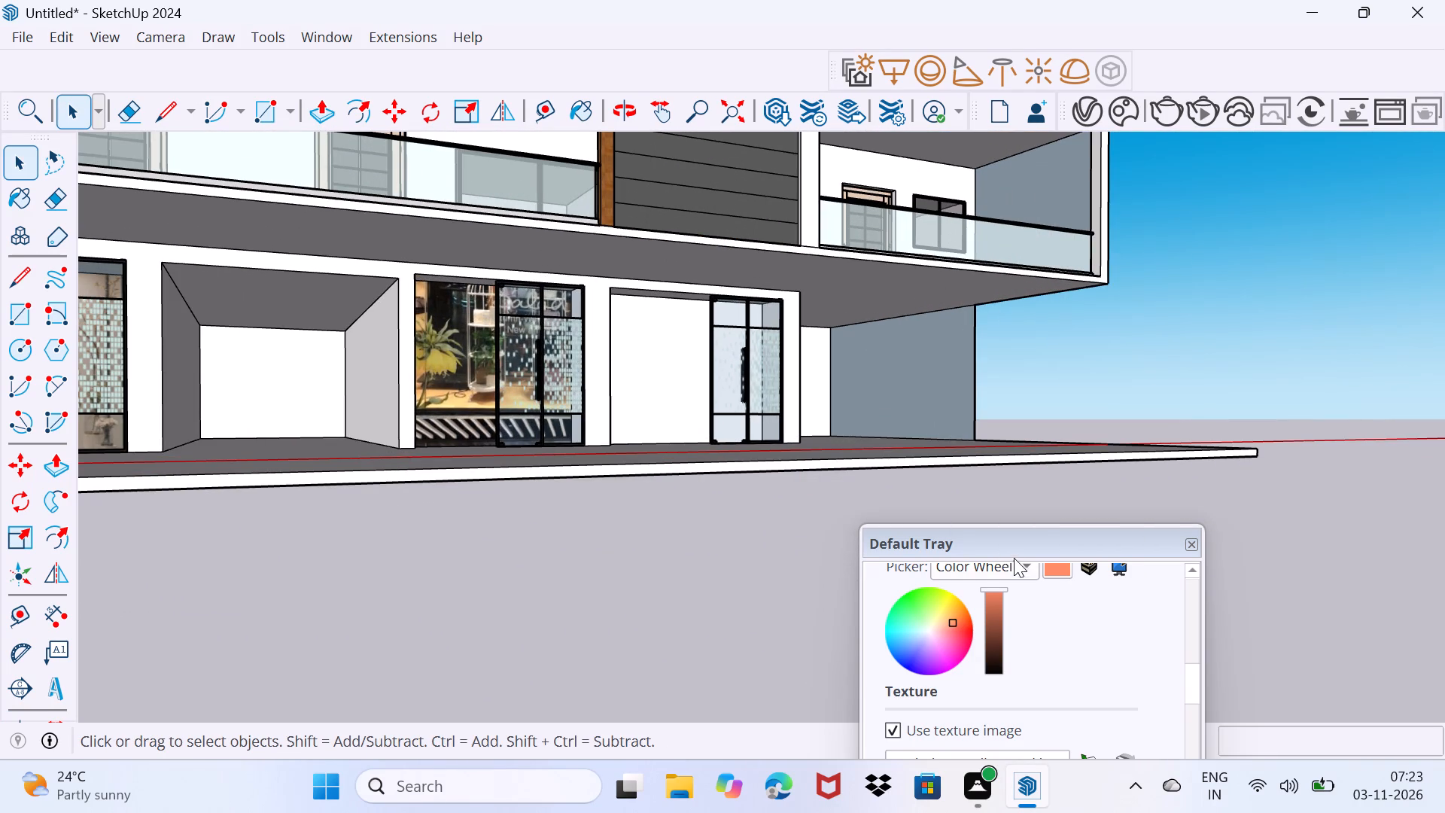
Reposition the second shop's wall texture again, shrinking the image until it repeats in about three rows up the wall.
{"action": "left_click_drag", "start_coordinate": [1007, 550], "coordinate": [902, 585]}
{"action": "scroll", "coordinate": [489, 438], "scroll_direction": "up", "scroll_amount": 3}
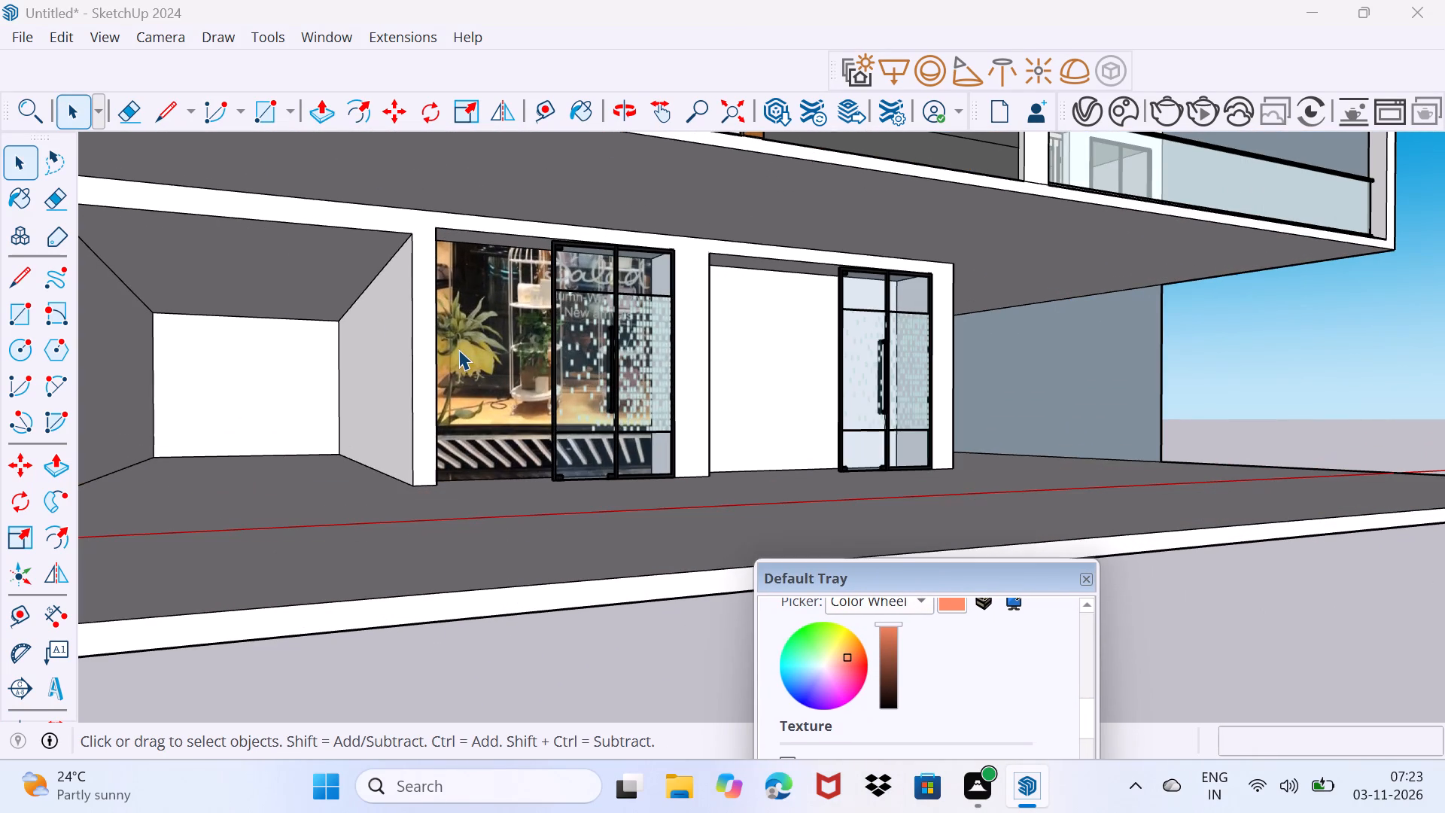
{"action": "left_click", "coordinate": [461, 348]}
{"action": "right_click", "coordinate": [475, 338]}
{"action": "left_click", "coordinate": [615, 384]}
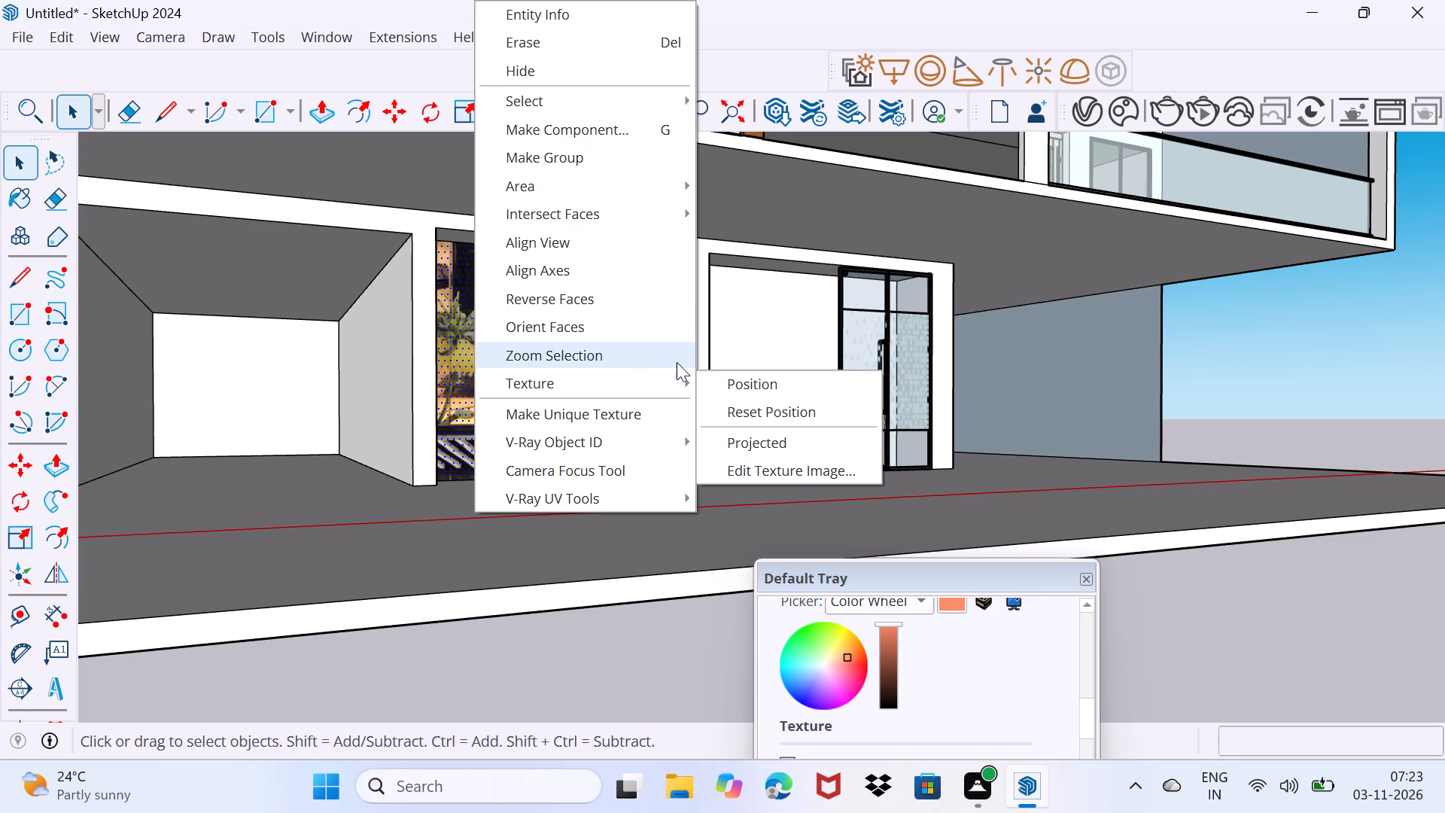
{"action": "left_click", "coordinate": [746, 385]}
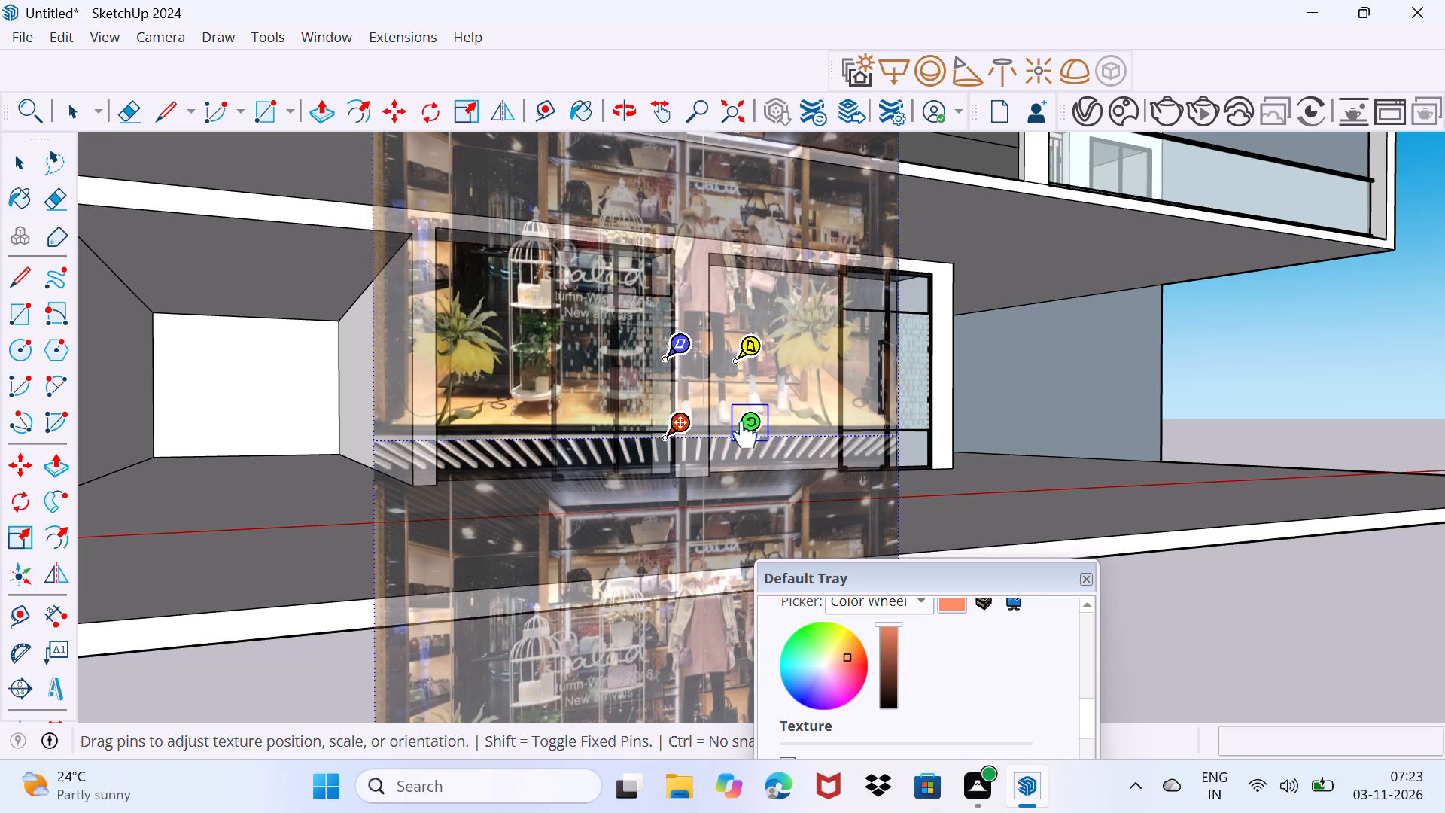
{"action": "left_click_drag", "start_coordinate": [758, 434], "coordinate": [703, 436]}
{"action": "left_click_drag", "start_coordinate": [1006, 490], "coordinate": [1008, 461]}
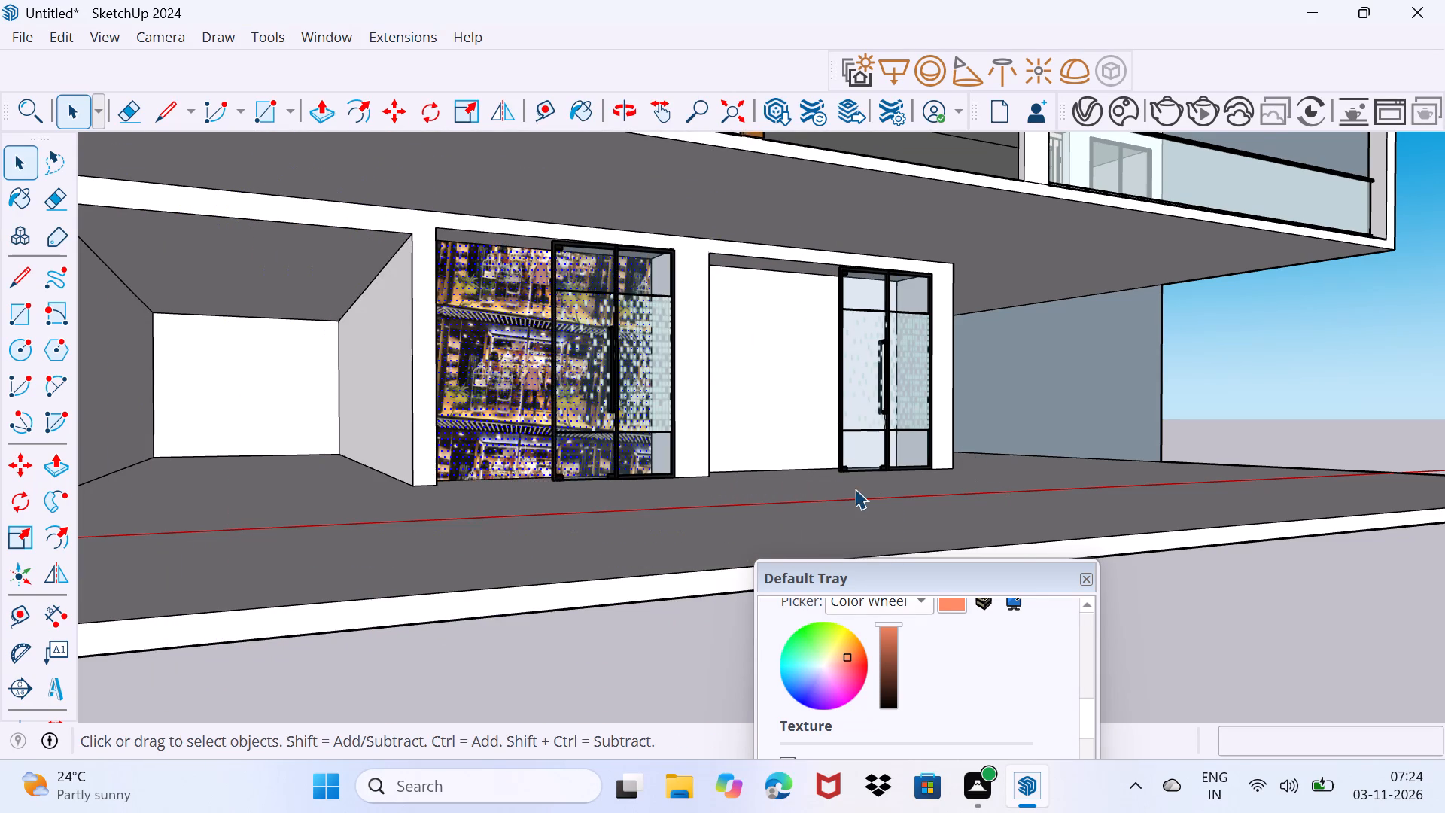
{"action": "left_click_drag", "start_coordinate": [629, 534], "coordinate": [652, 492]}
Paint the white back wall of the neighbouring third shop opening with the dark grey in-model material Color_007.
{"action": "scroll", "coordinate": [421, 388], "scroll_direction": "up", "scroll_amount": 4}
{"action": "middle_click_drag", "start_coordinate": [494, 432], "coordinate": [624, 550]}
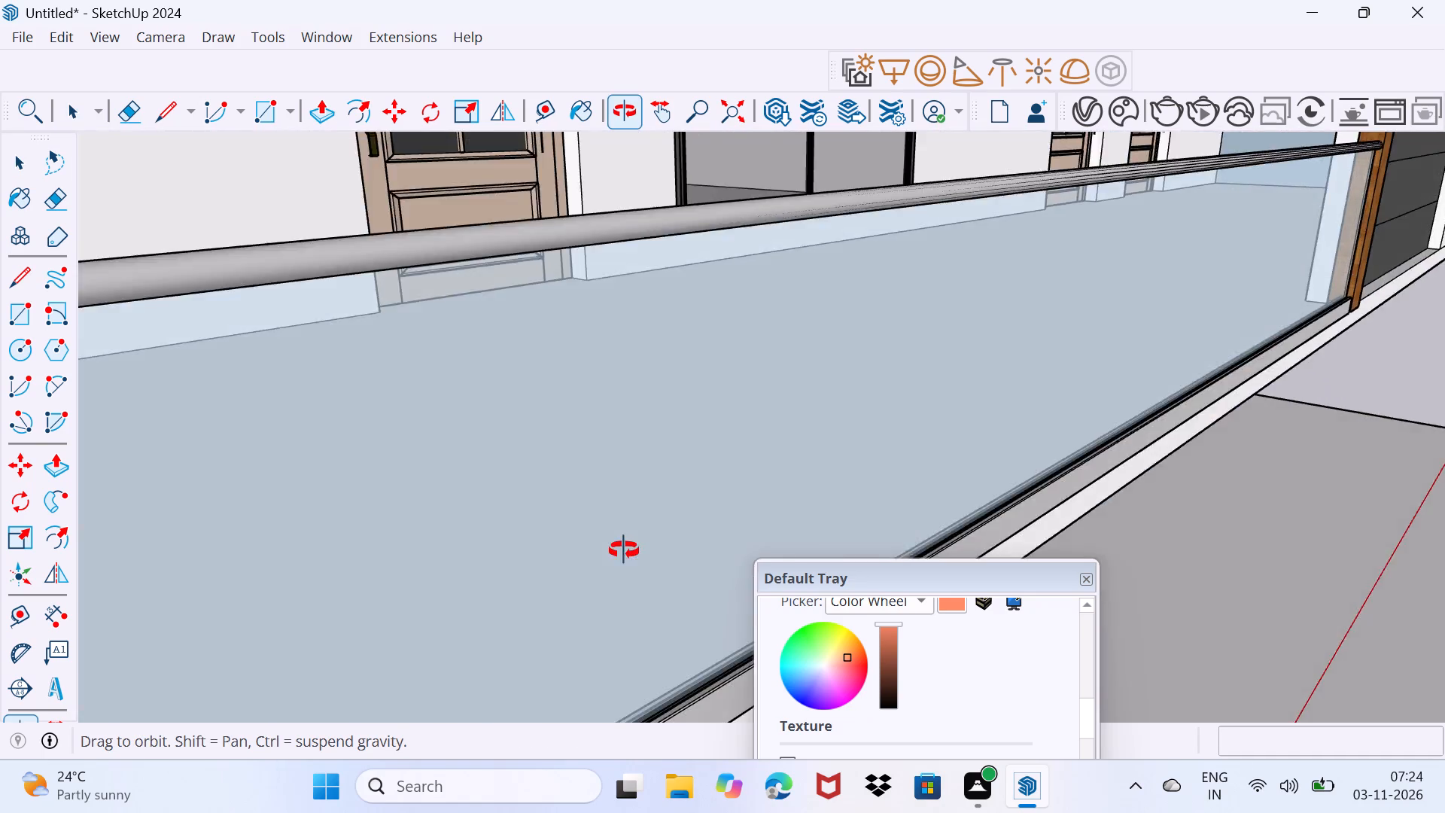
{"action": "middle_click_drag", "start_coordinate": [624, 550], "coordinate": [538, 471]}
{"action": "middle_click_drag", "start_coordinate": [590, 492], "coordinate": [367, 468]}
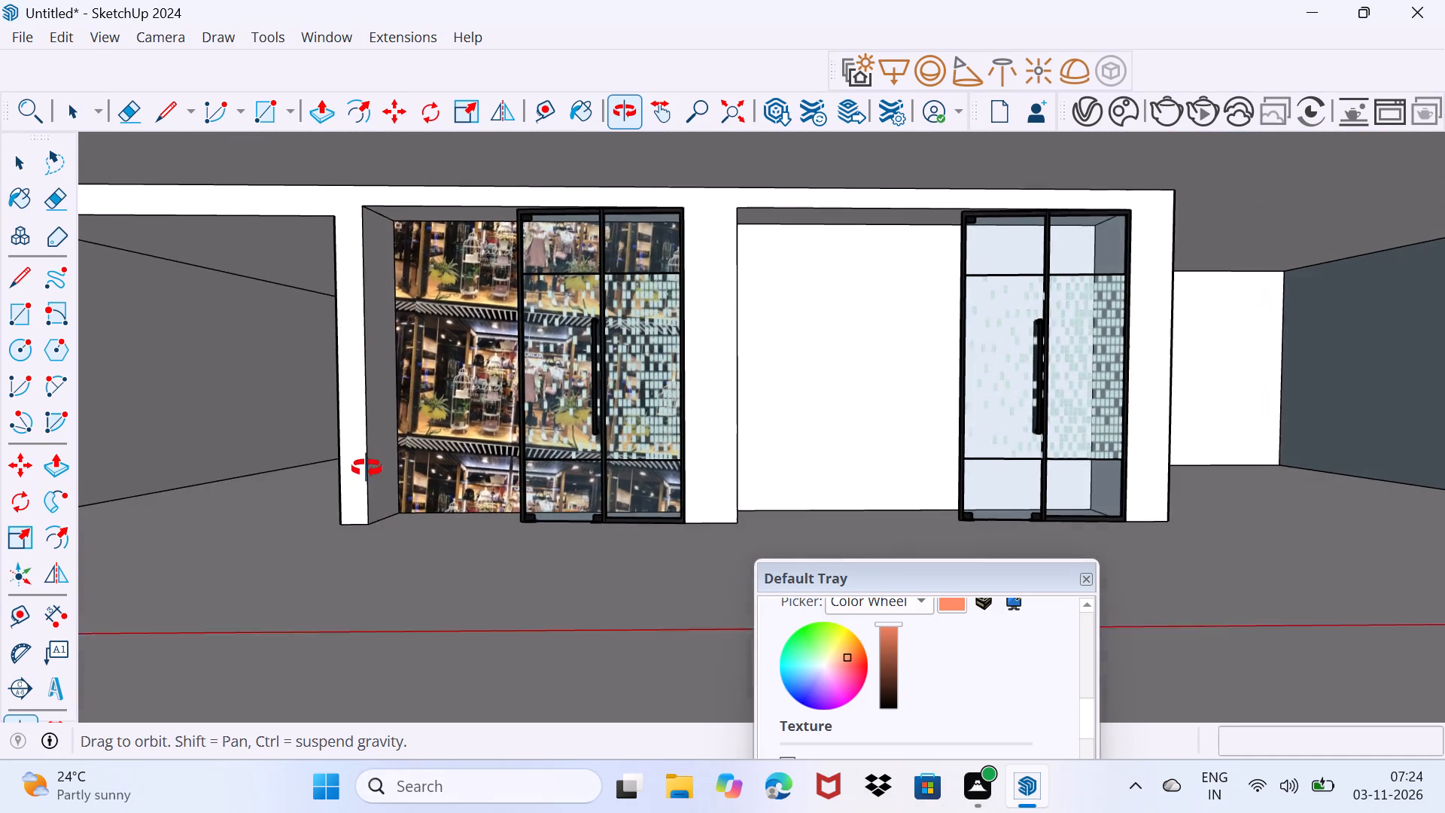
{"action": "middle_click_drag", "start_coordinate": [367, 468], "coordinate": [370, 470]}
{"action": "middle_click_drag", "start_coordinate": [378, 464], "coordinate": [481, 420]}
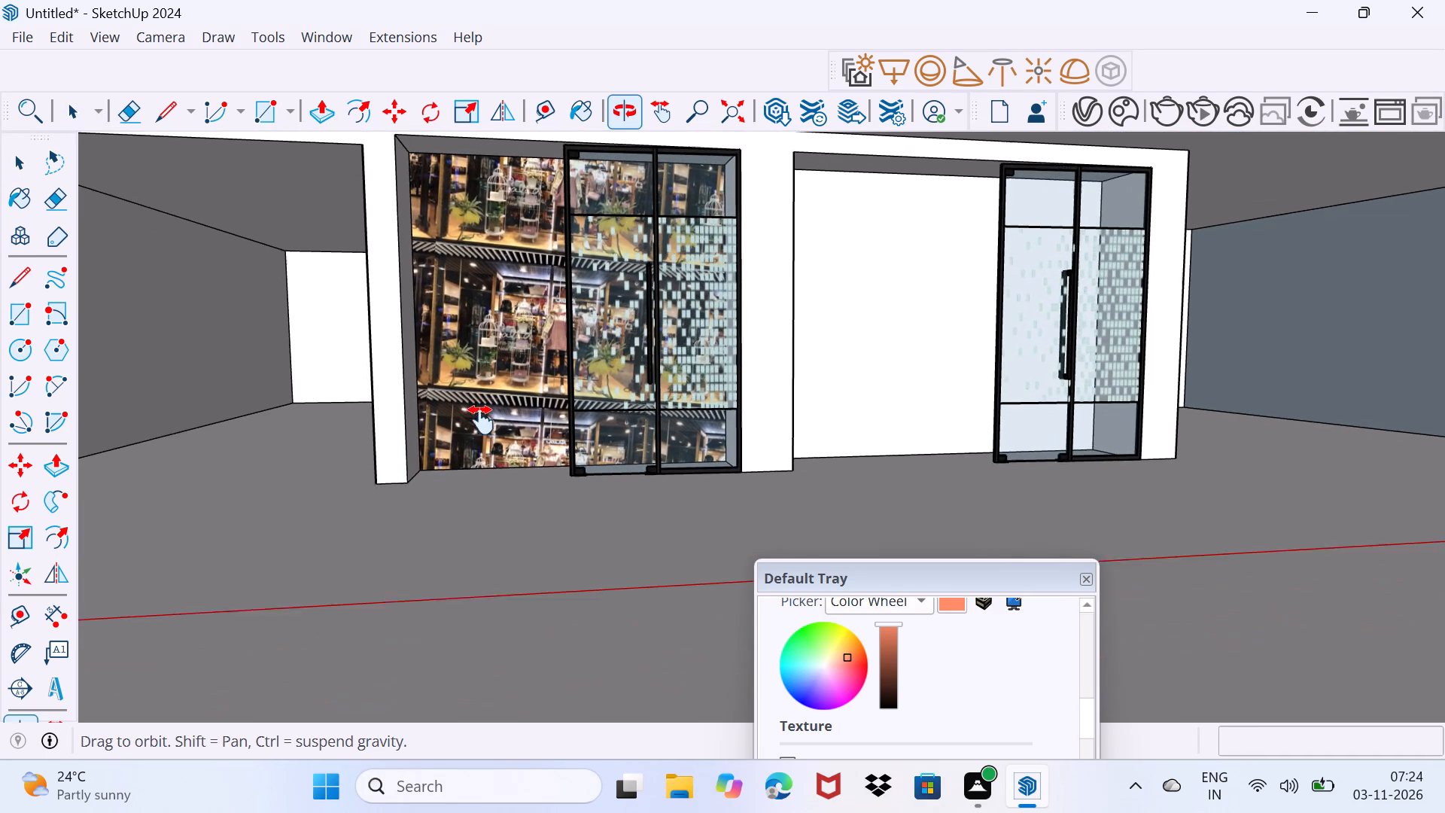
{"action": "middle_click_drag", "start_coordinate": [481, 420], "coordinate": [483, 420]}
{"action": "scroll", "coordinate": [856, 625], "scroll_direction": "down", "scroll_amount": 4}
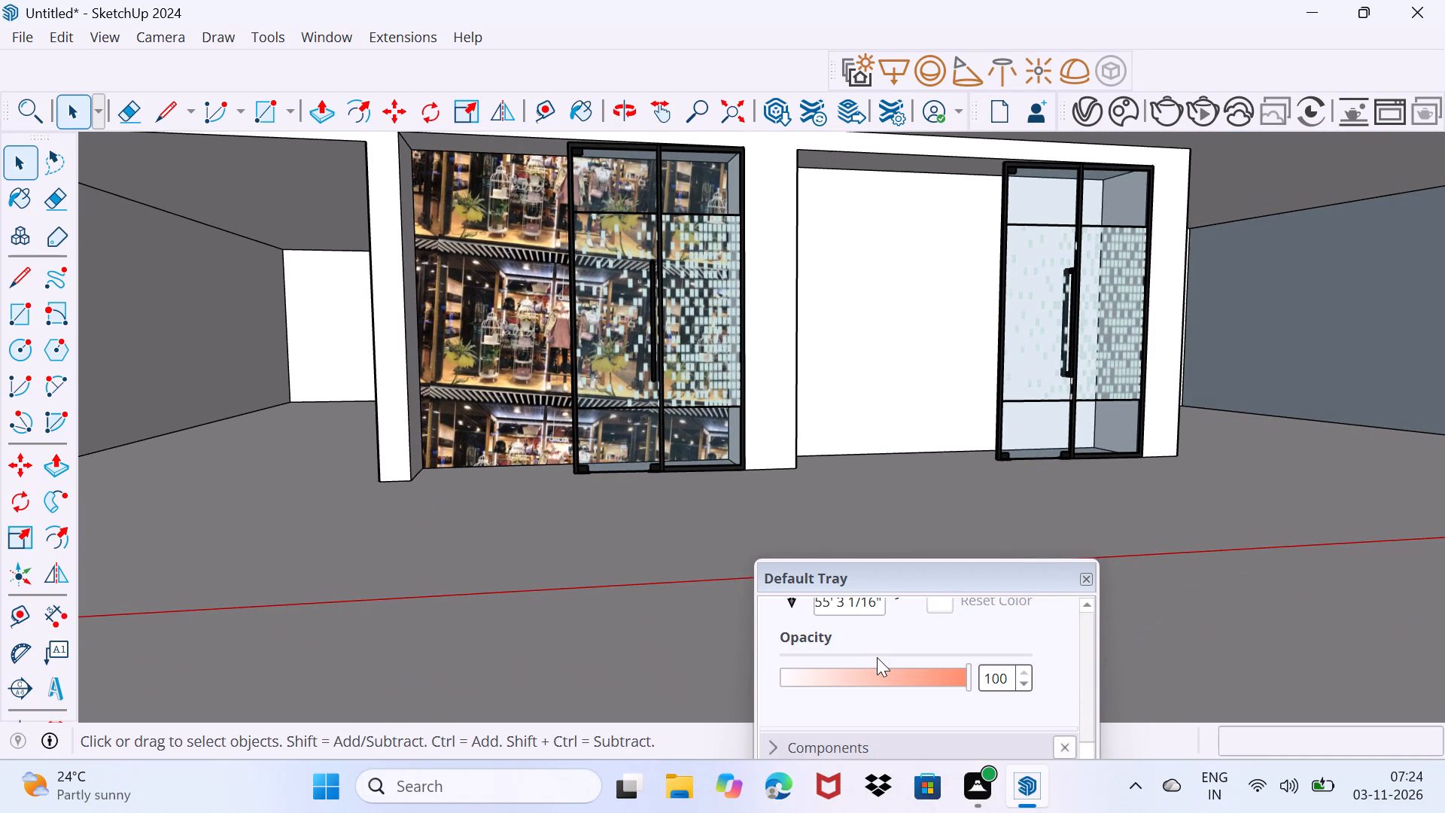
{"action": "scroll", "coordinate": [850, 665], "scroll_direction": "up", "scroll_amount": 9}
{"action": "scroll", "coordinate": [886, 672], "scroll_direction": "down", "scroll_amount": 4}
{"action": "scroll", "coordinate": [886, 673], "scroll_direction": "up", "scroll_amount": 1}
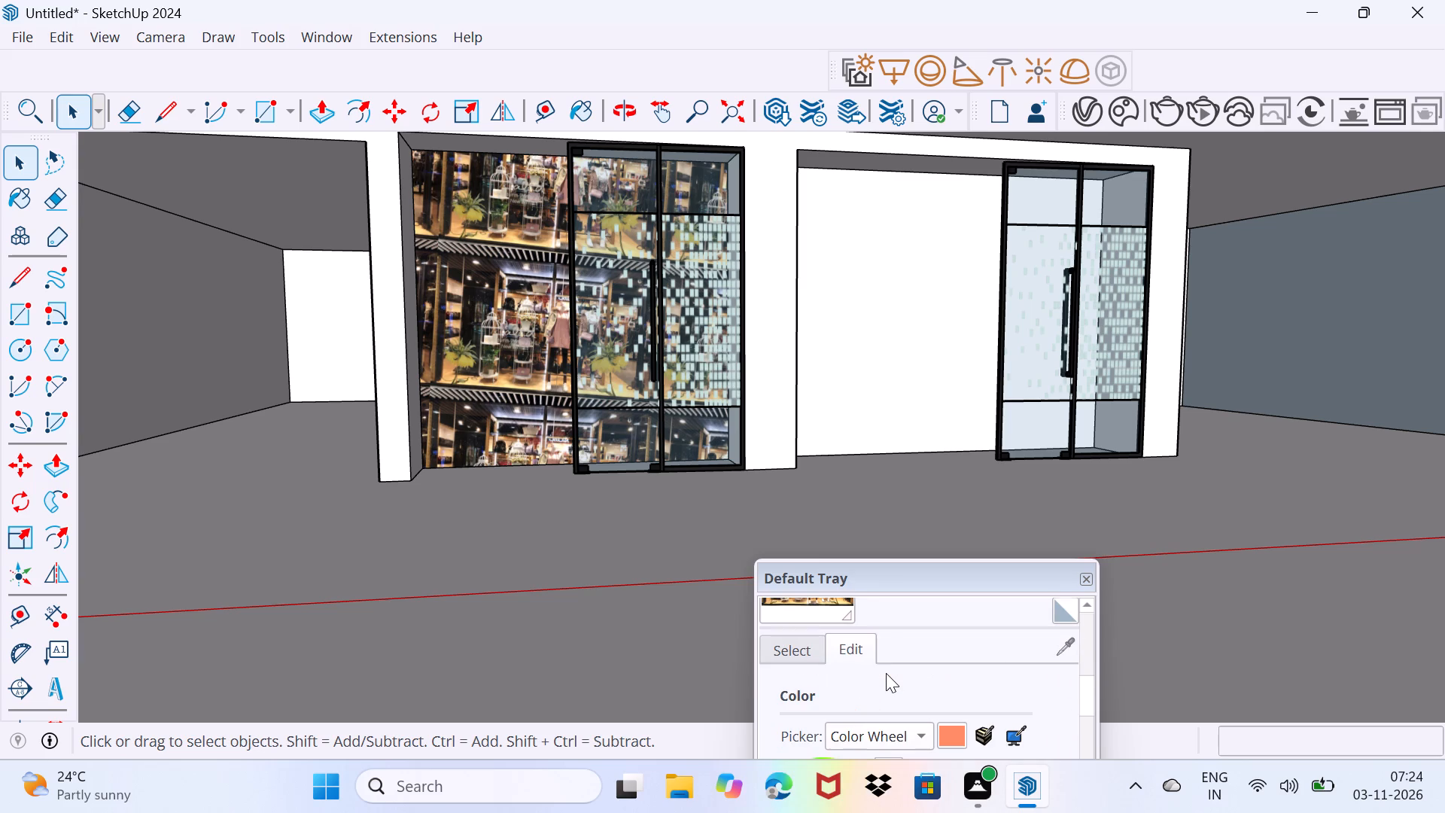
{"action": "left_click", "coordinate": [802, 656]}
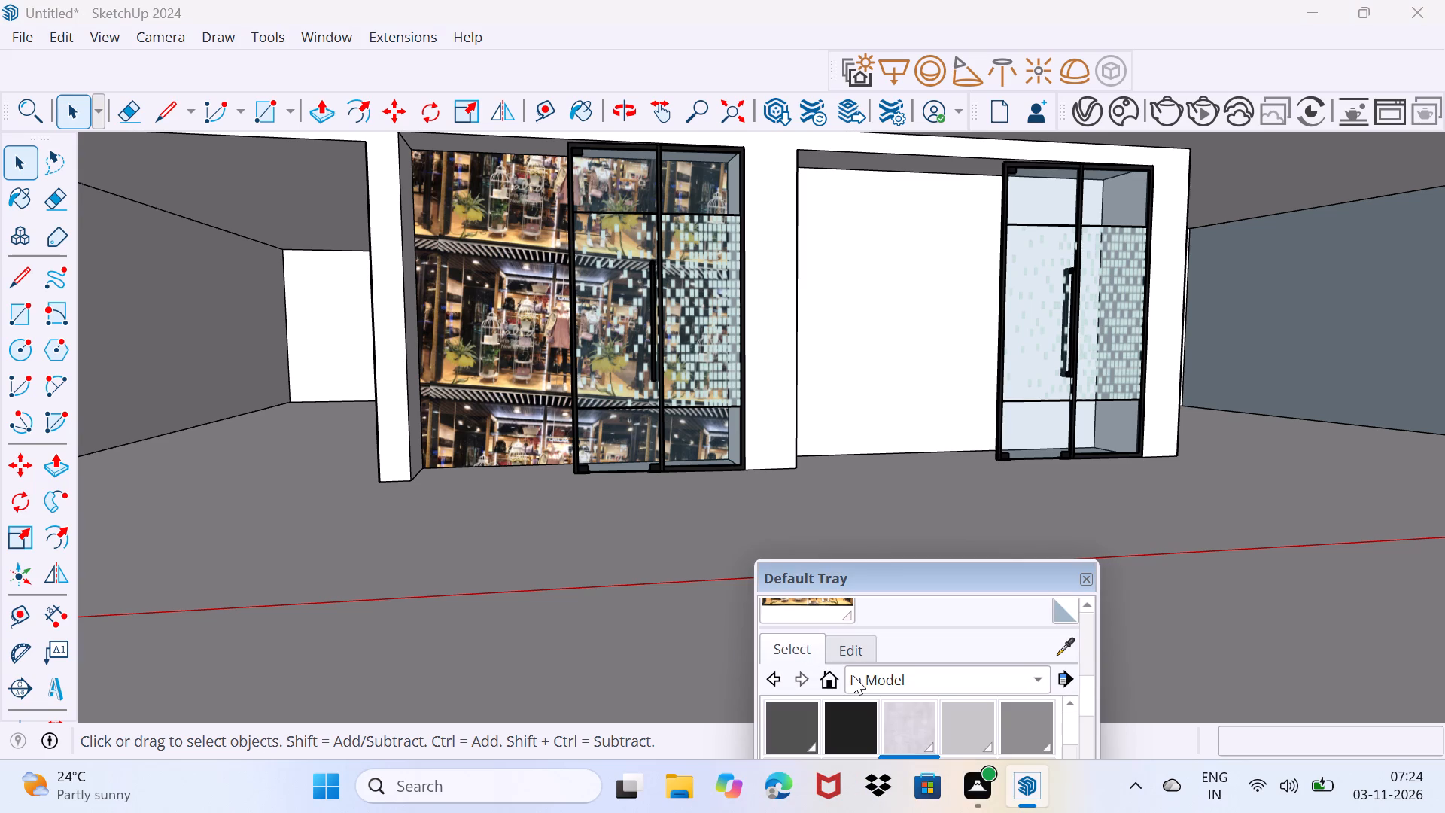
{"action": "scroll", "coordinate": [918, 706], "scroll_direction": "down", "scroll_amount": 2}
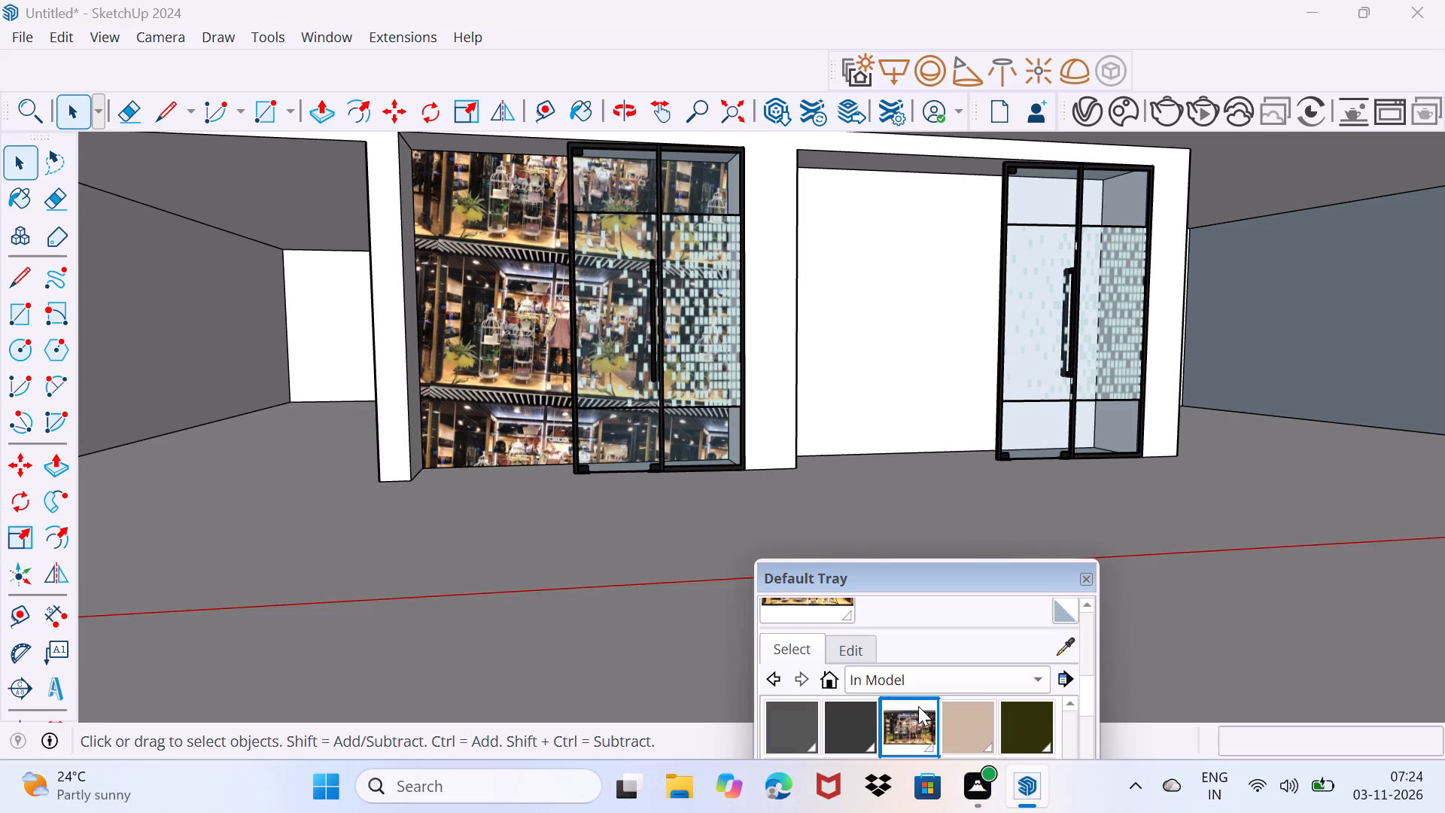
{"action": "left_click", "coordinate": [836, 733]}
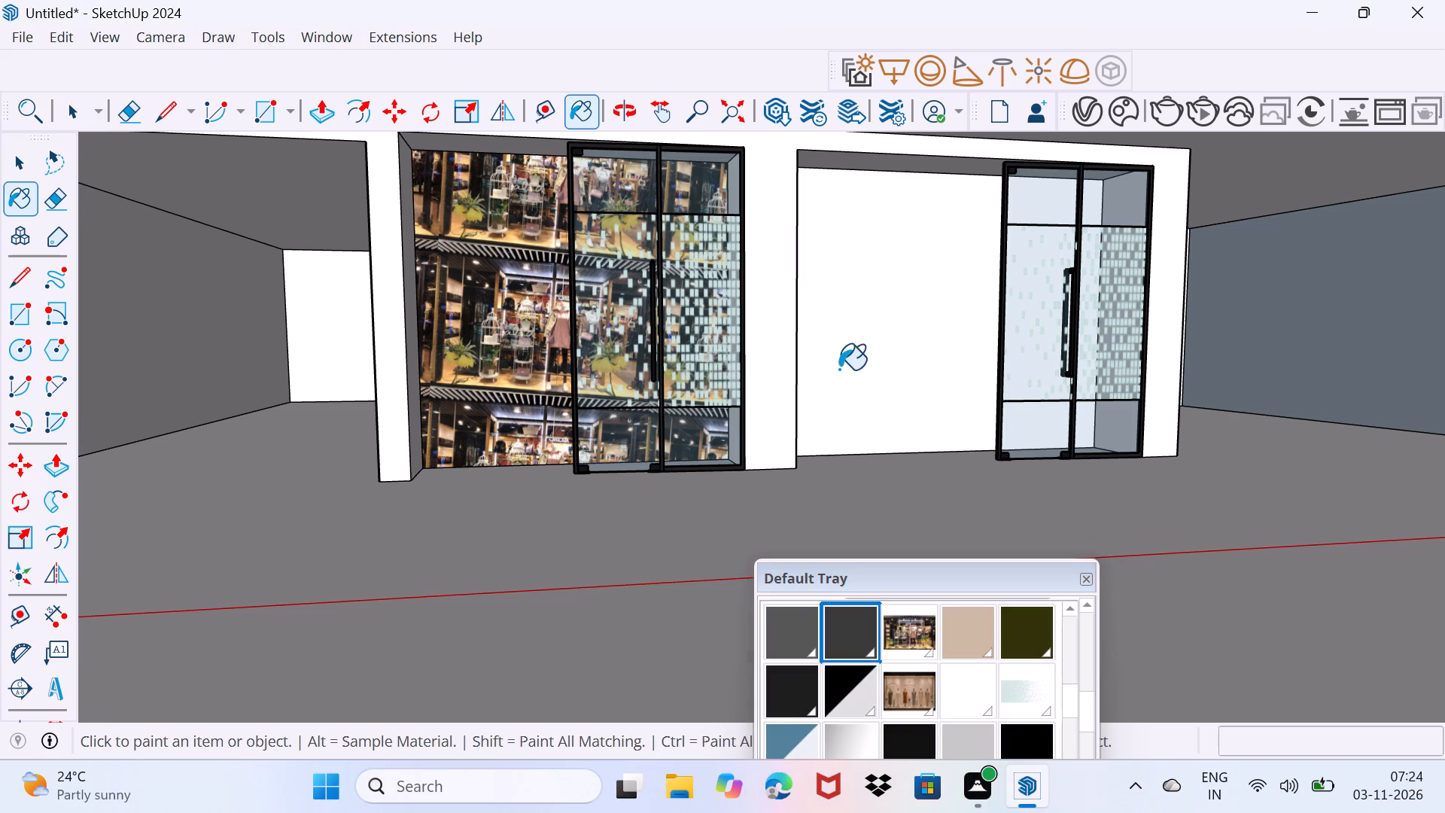
{"action": "left_click", "coordinate": [839, 370]}
Create a new material that uses the SADIYA FASHION storefront image from Downloads as its texture.
{"action": "scroll", "coordinate": [912, 675], "scroll_direction": "up", "scroll_amount": 8}
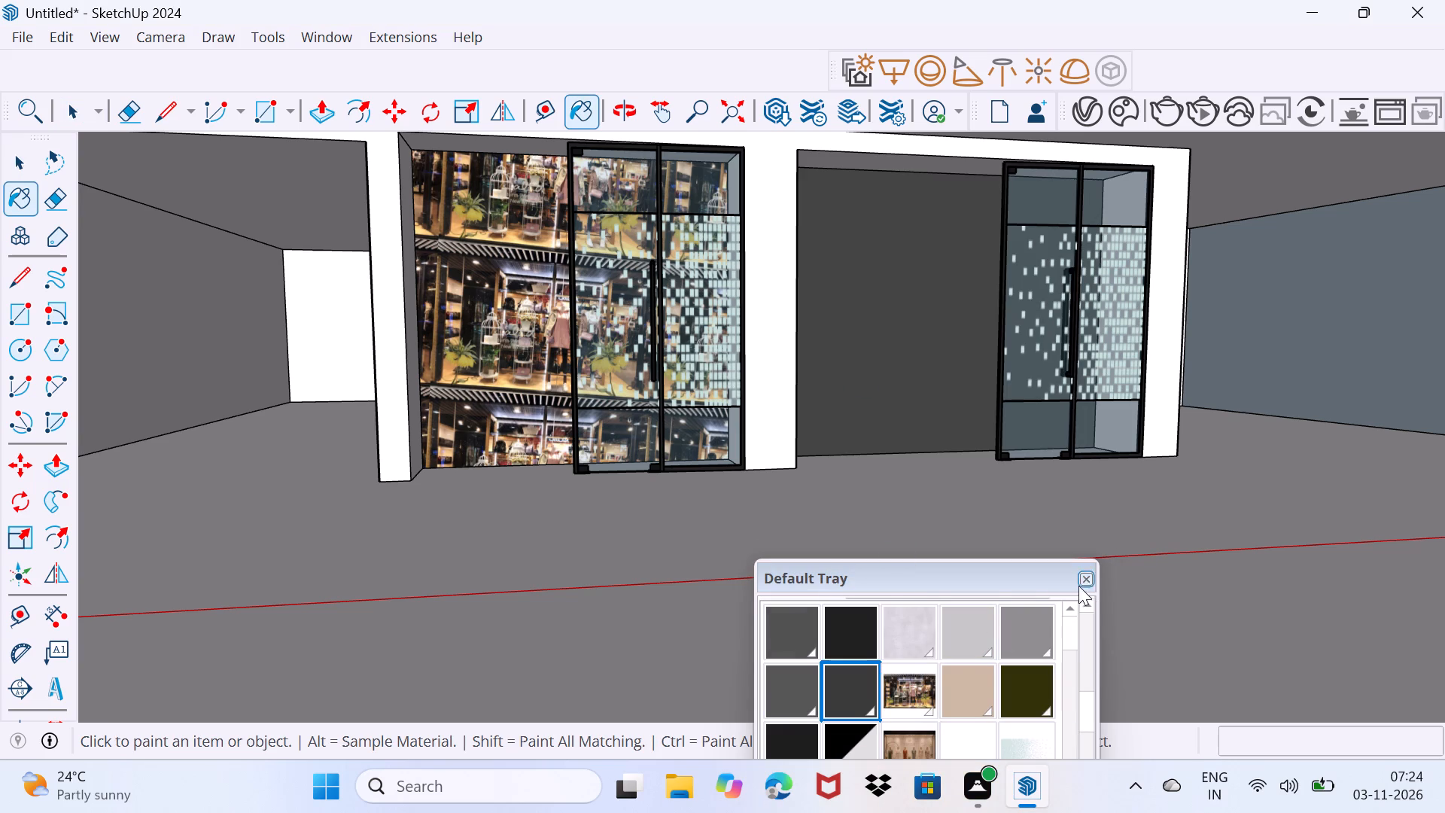
{"action": "triple_click", "coordinate": [1091, 603]}
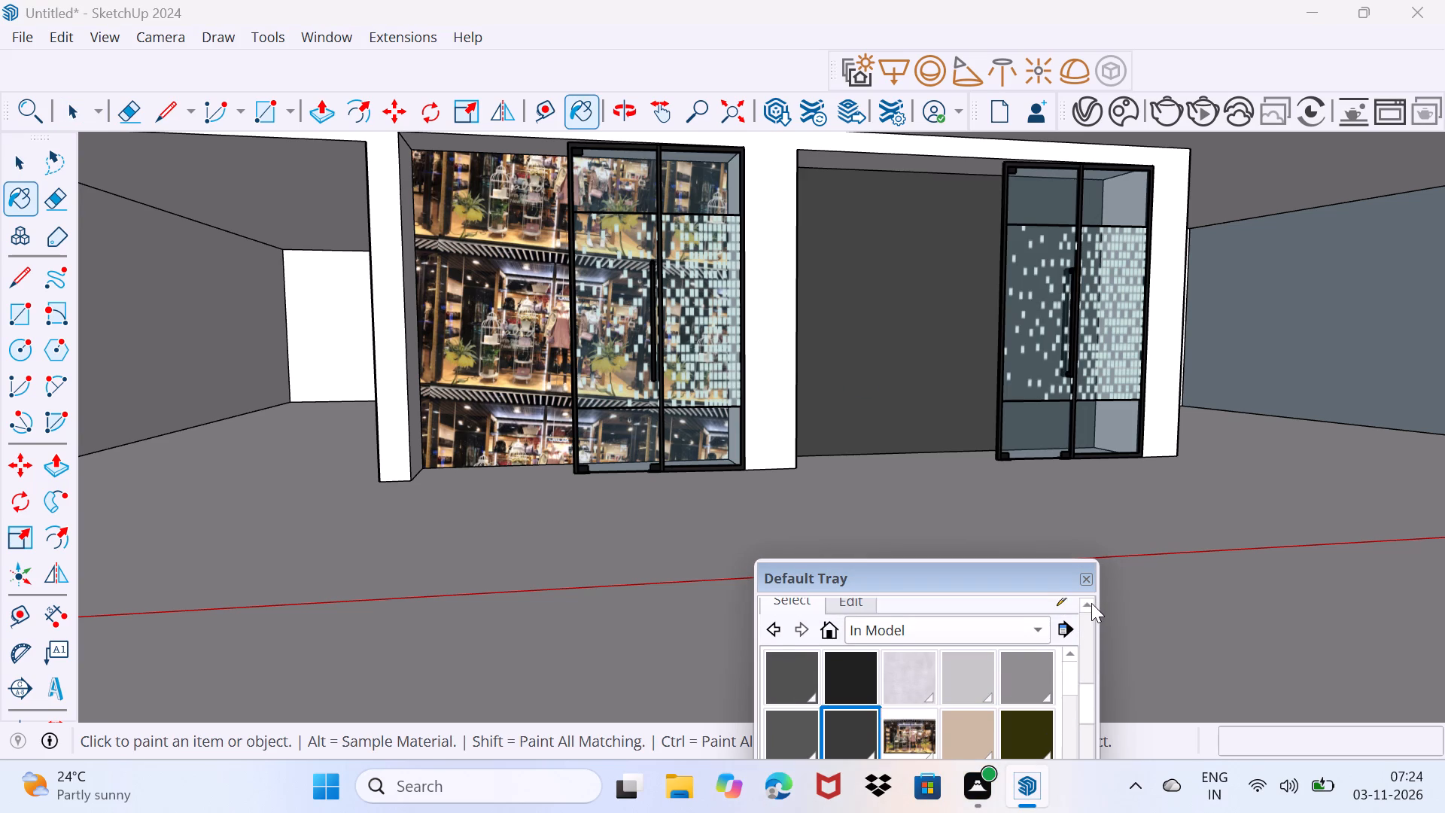
{"action": "triple_click", "coordinate": [1091, 603]}
{"action": "double_click", "coordinate": [1091, 603]}
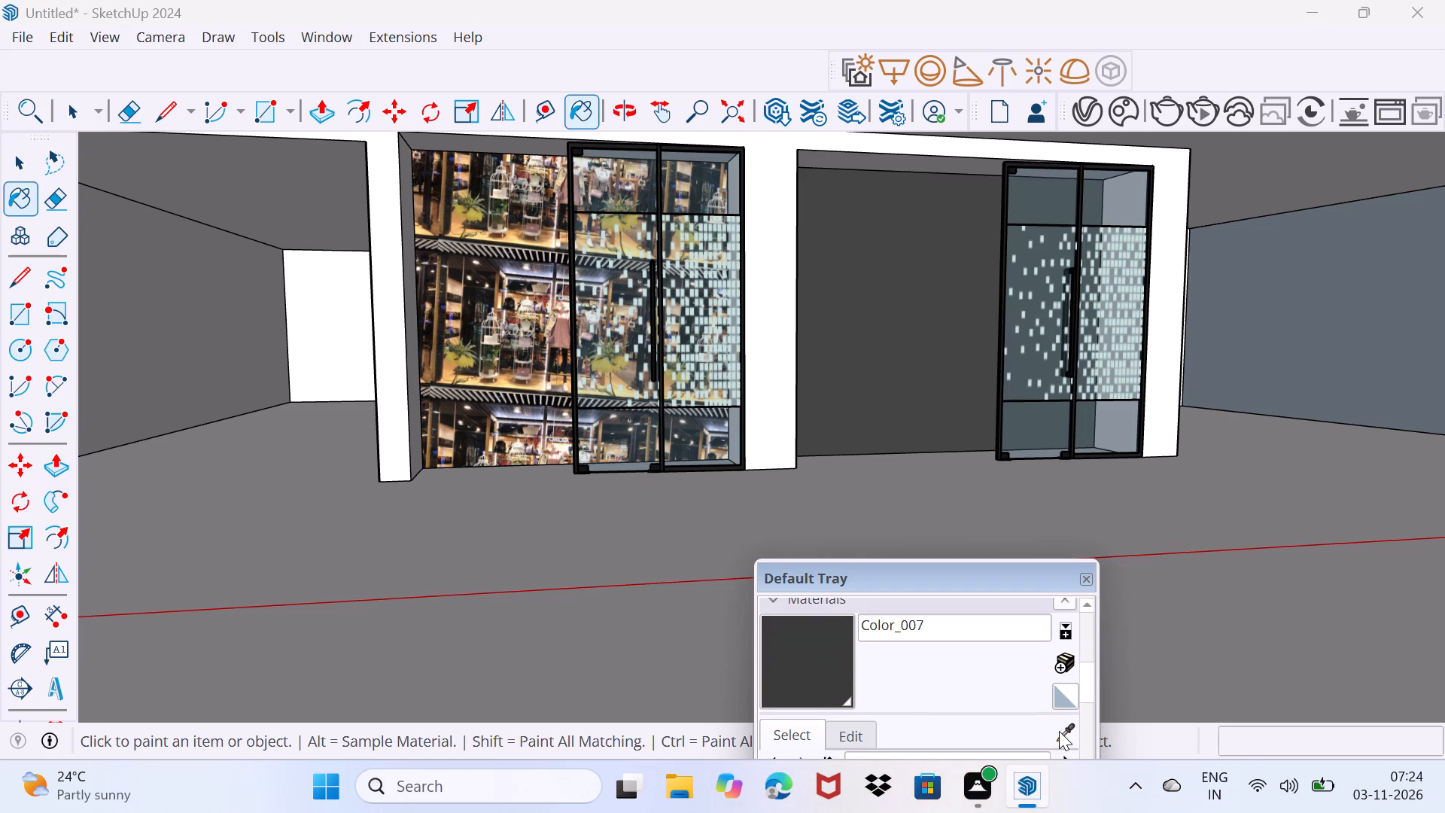
{"action": "left_click", "coordinate": [1060, 659]}
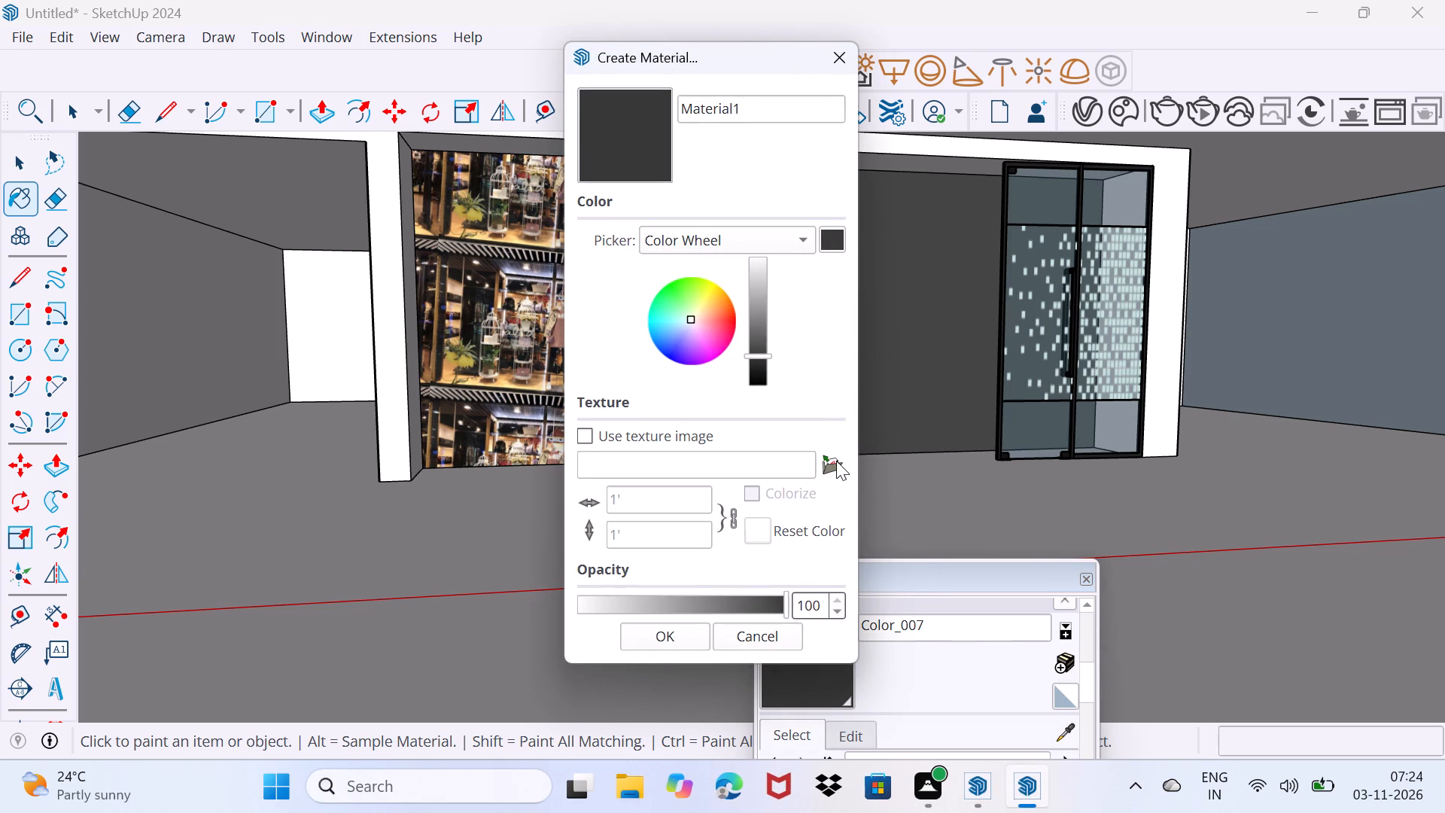
{"action": "left_click", "coordinate": [836, 461]}
{"action": "scroll", "coordinate": [514, 563], "scroll_direction": "down", "scroll_amount": 7}
{"action": "scroll", "coordinate": [514, 562], "scroll_direction": "up", "scroll_amount": 5}
{"action": "scroll", "coordinate": [514, 562], "scroll_direction": "down", "scroll_amount": 1}
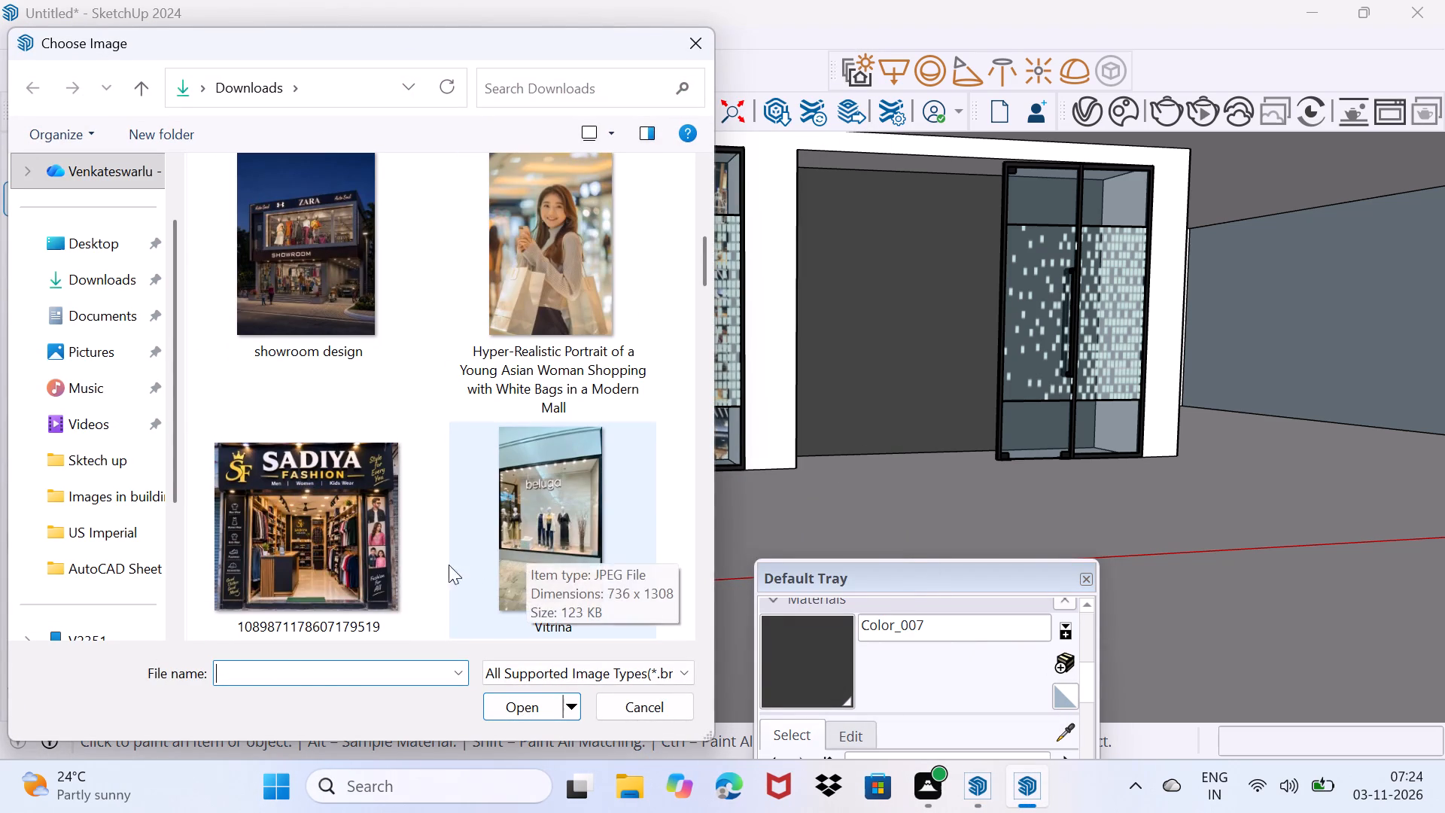
{"action": "left_click", "coordinate": [383, 568]}
{"action": "left_click", "coordinate": [528, 710]}
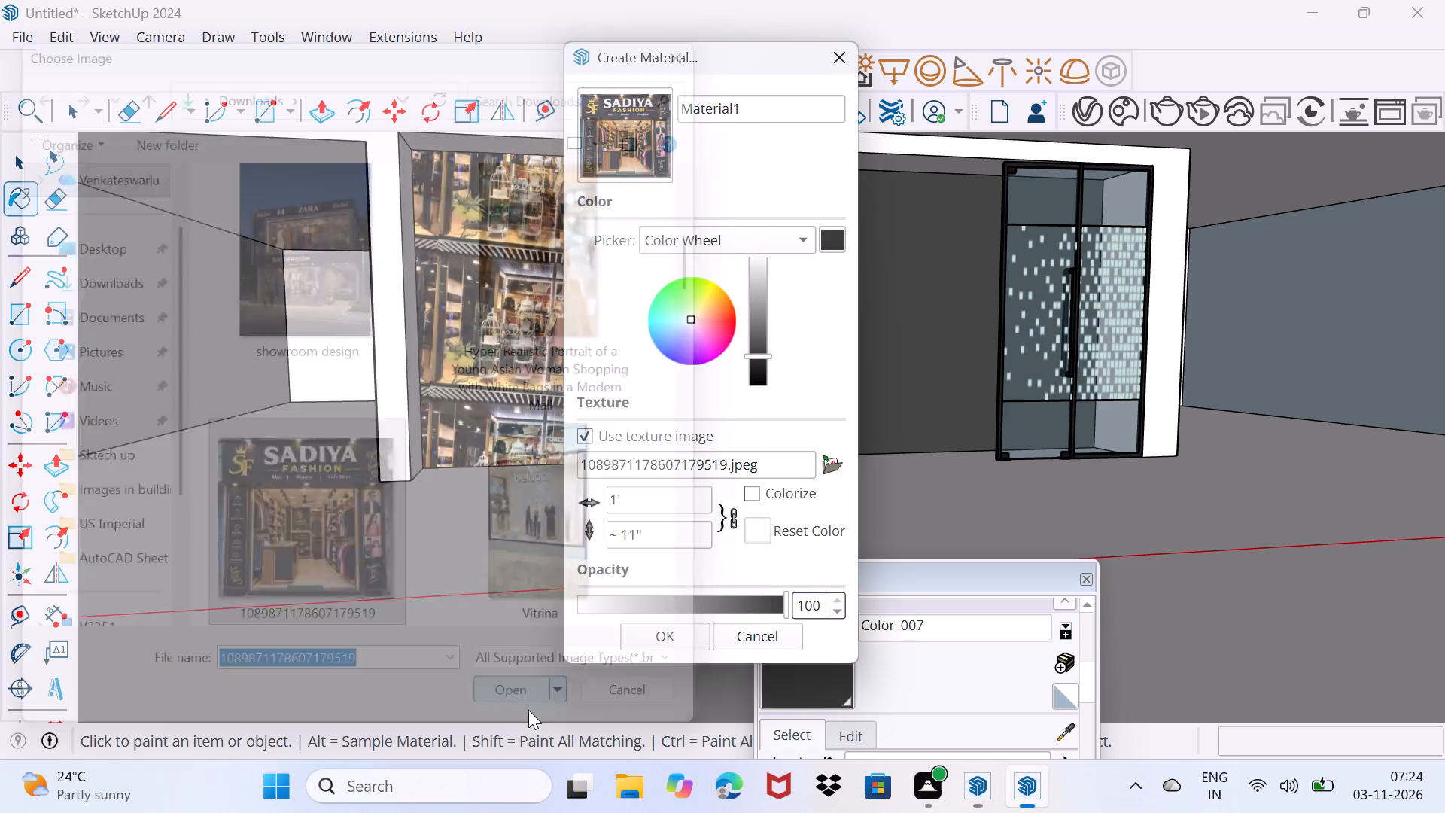
Set the new material's texture width to 1000 inches and paint the third shop's dark grey back wall with it.
{"action": "left_click", "coordinate": [680, 501]}
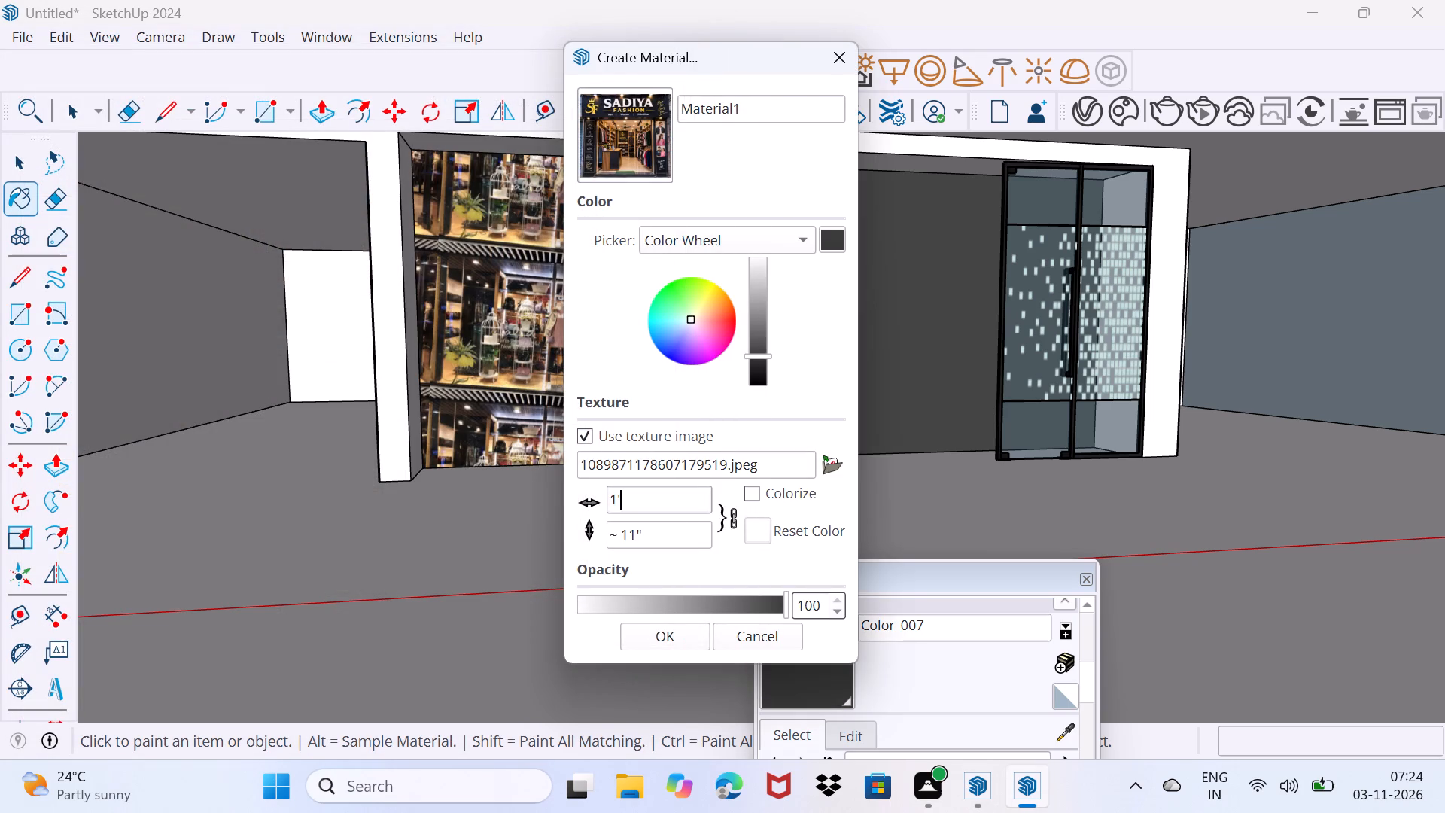
{"action": "key", "text": "BackSpace"}
{"action": "type", "text": "00"}
{"action": "key", "text": "0"}
{"action": "key", "text": "Return"}
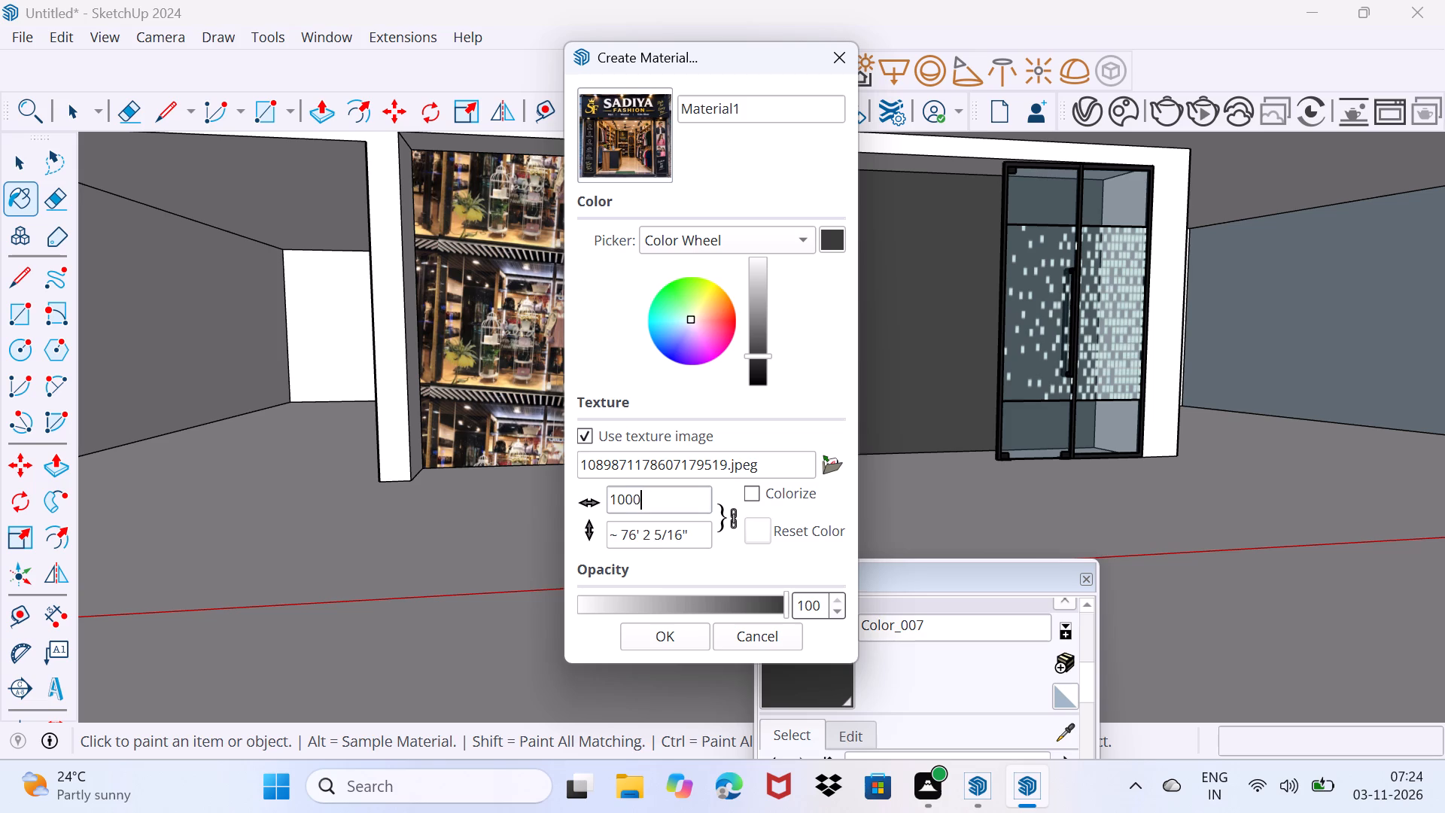
{"action": "left_click", "coordinate": [680, 647]}
{"action": "left_click", "coordinate": [876, 389]}
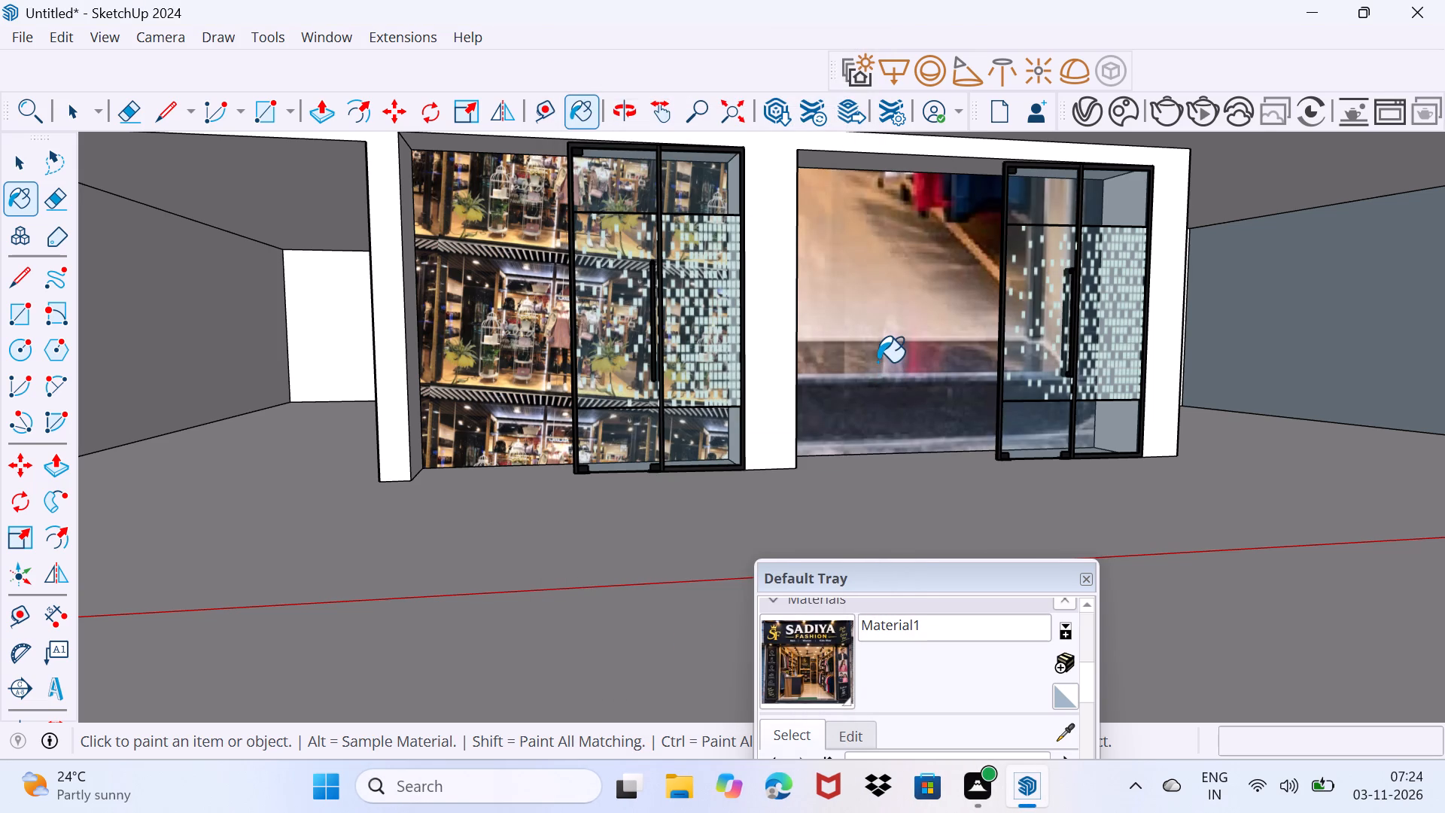
Reposition the third shop's wall texture, shrinking the SADIYA FASHION image to roughly 40 percent of its size and keeping it level.
{"action": "right_click", "coordinate": [878, 362]}
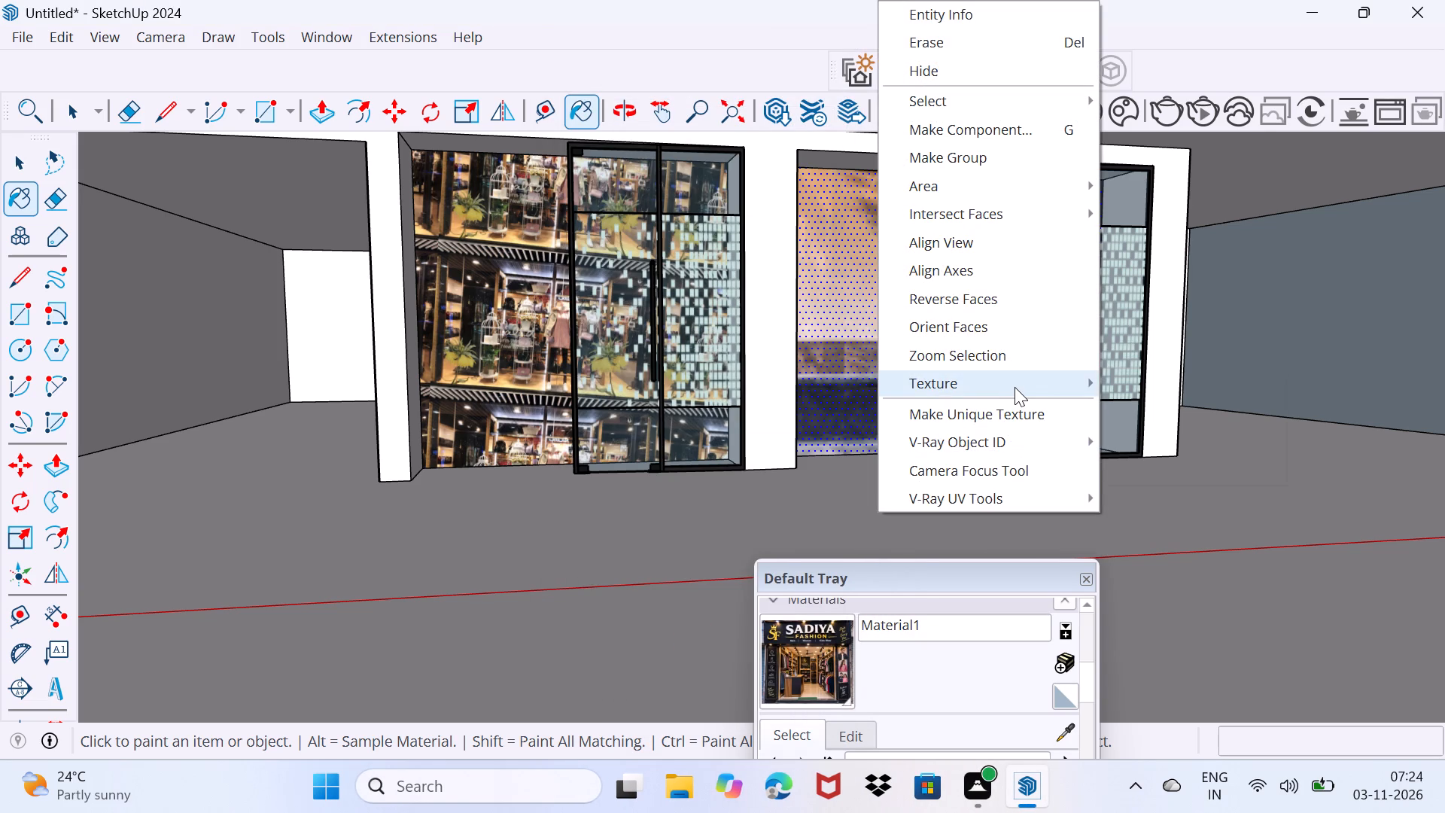
{"action": "left_click", "coordinate": [1015, 387]}
{"action": "left_click", "coordinate": [1134, 372]}
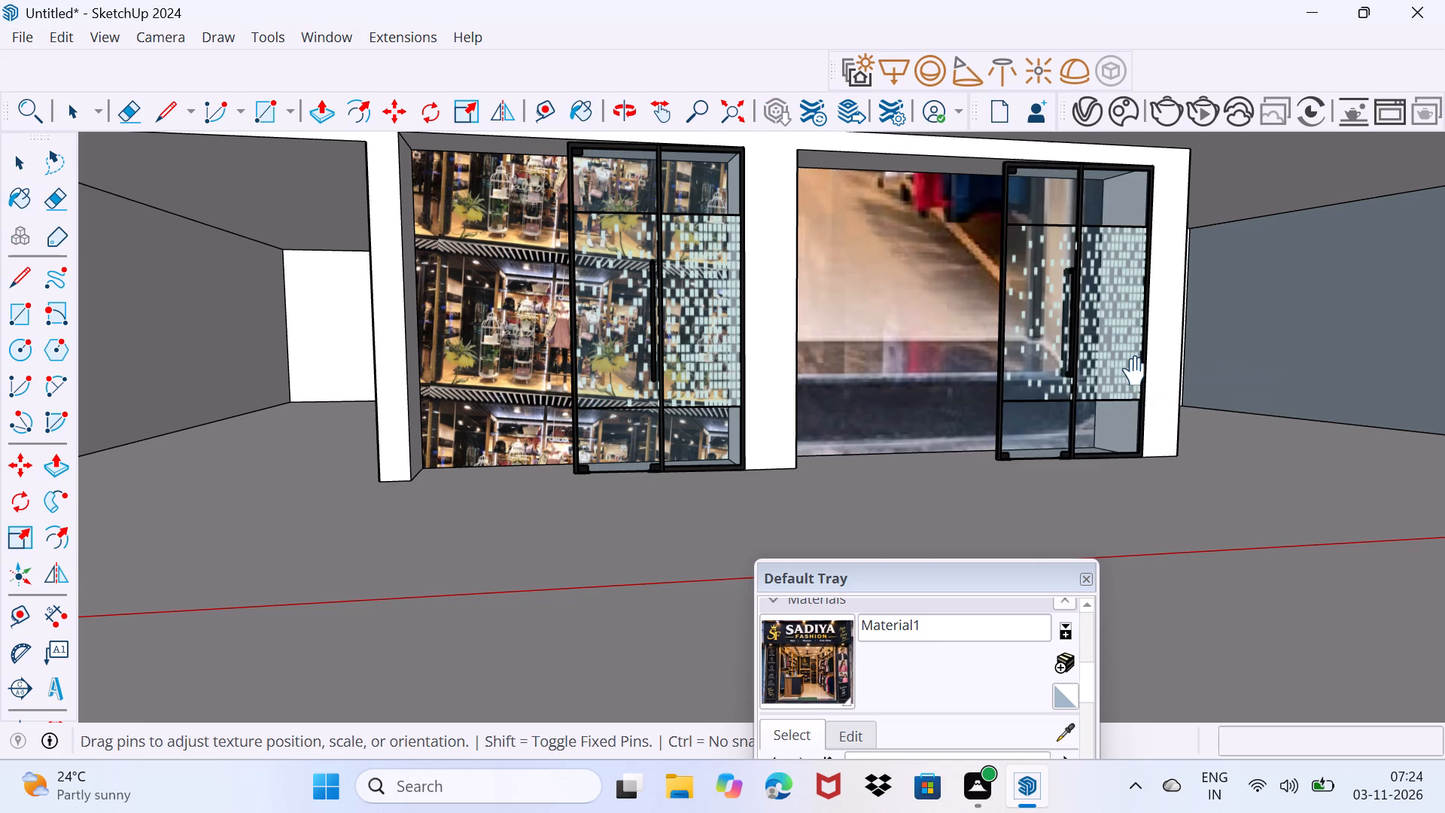
{"action": "scroll", "coordinate": [1115, 422], "scroll_direction": "down", "scroll_amount": 10}
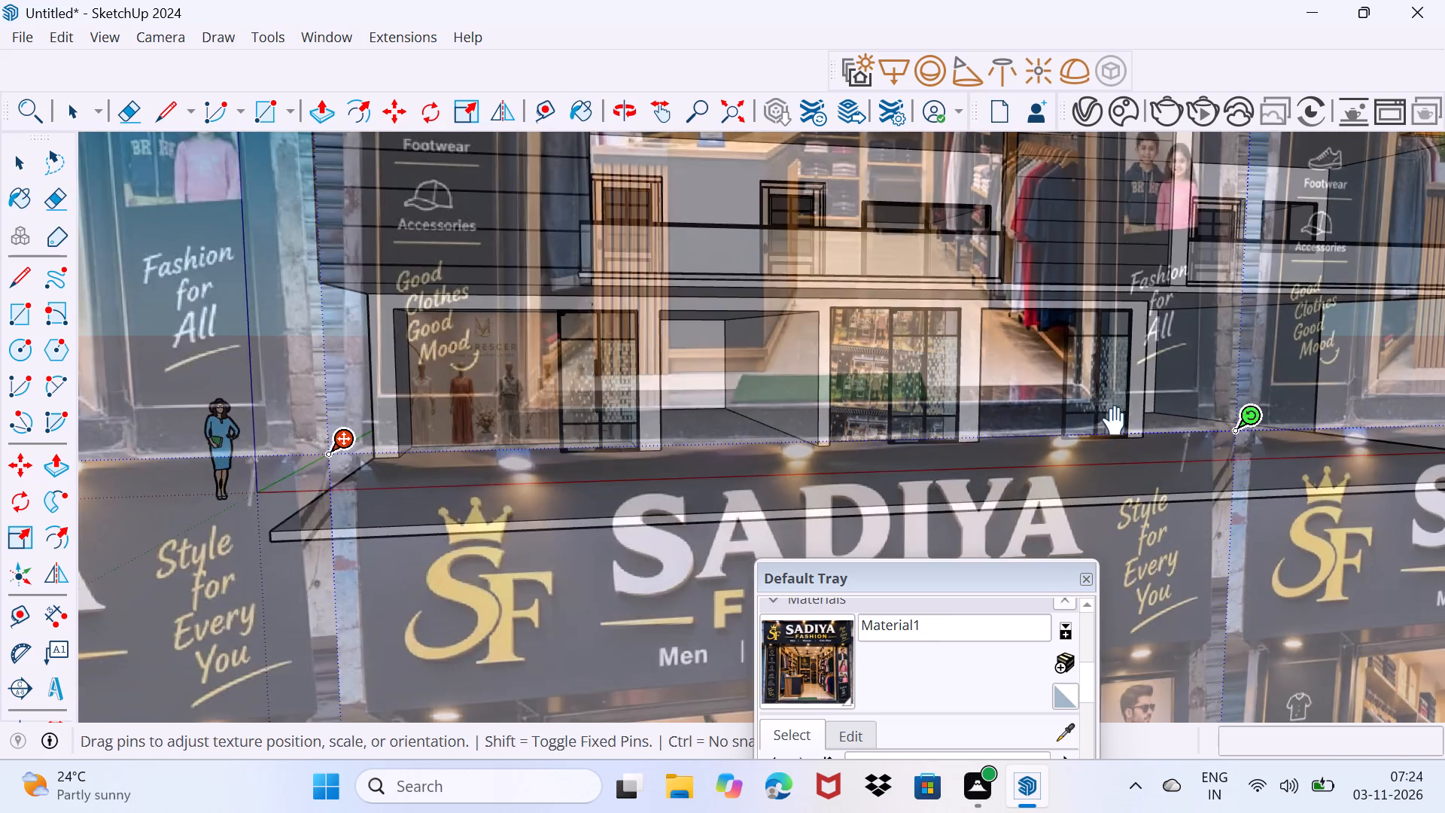
{"action": "scroll", "coordinate": [1115, 422], "scroll_direction": "down", "scroll_amount": 13}
{"action": "middle_click_drag", "start_coordinate": [1135, 441], "coordinate": [1062, 429]}
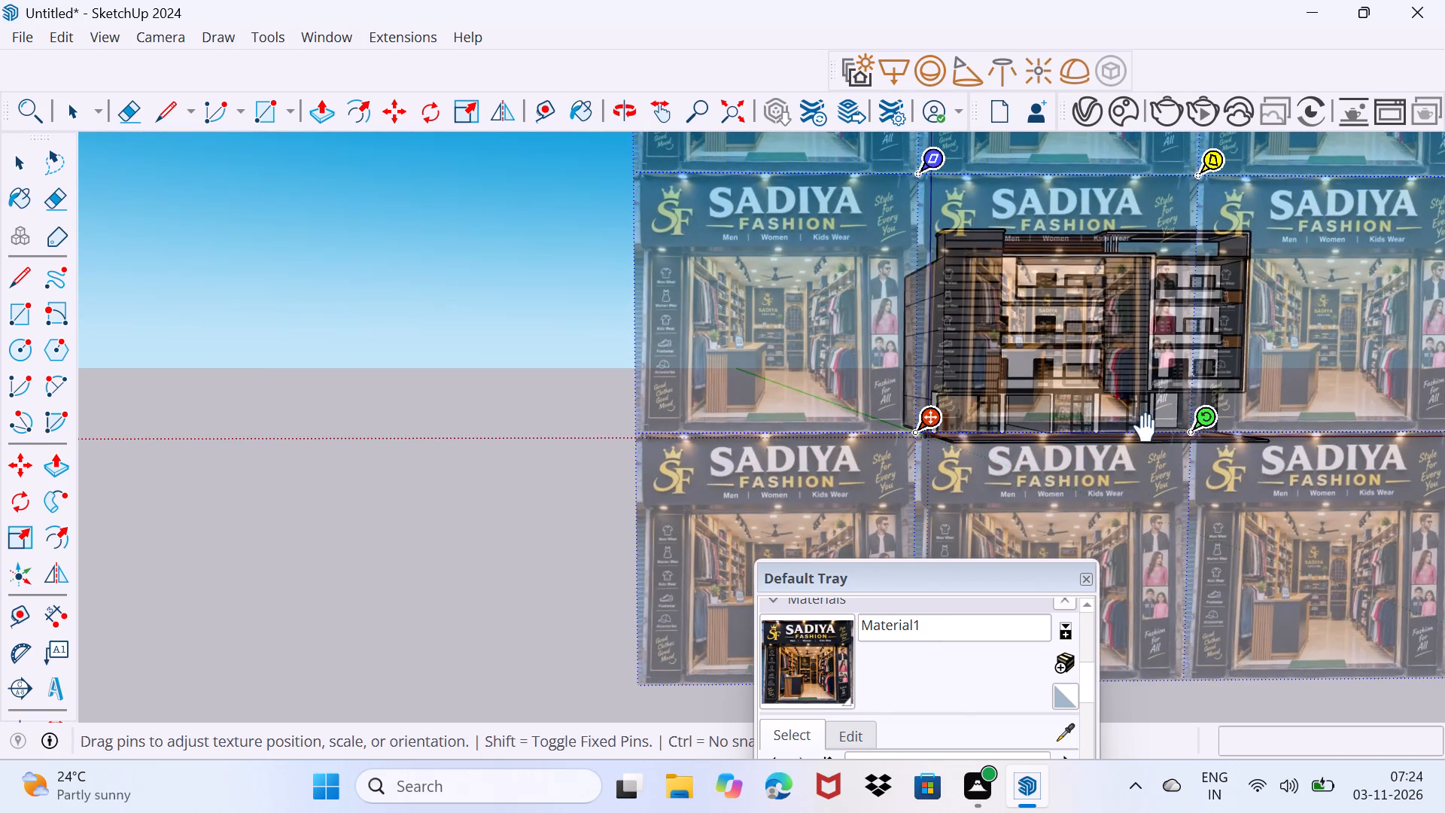
{"action": "left_click_drag", "start_coordinate": [1218, 439], "coordinate": [1236, 453]}
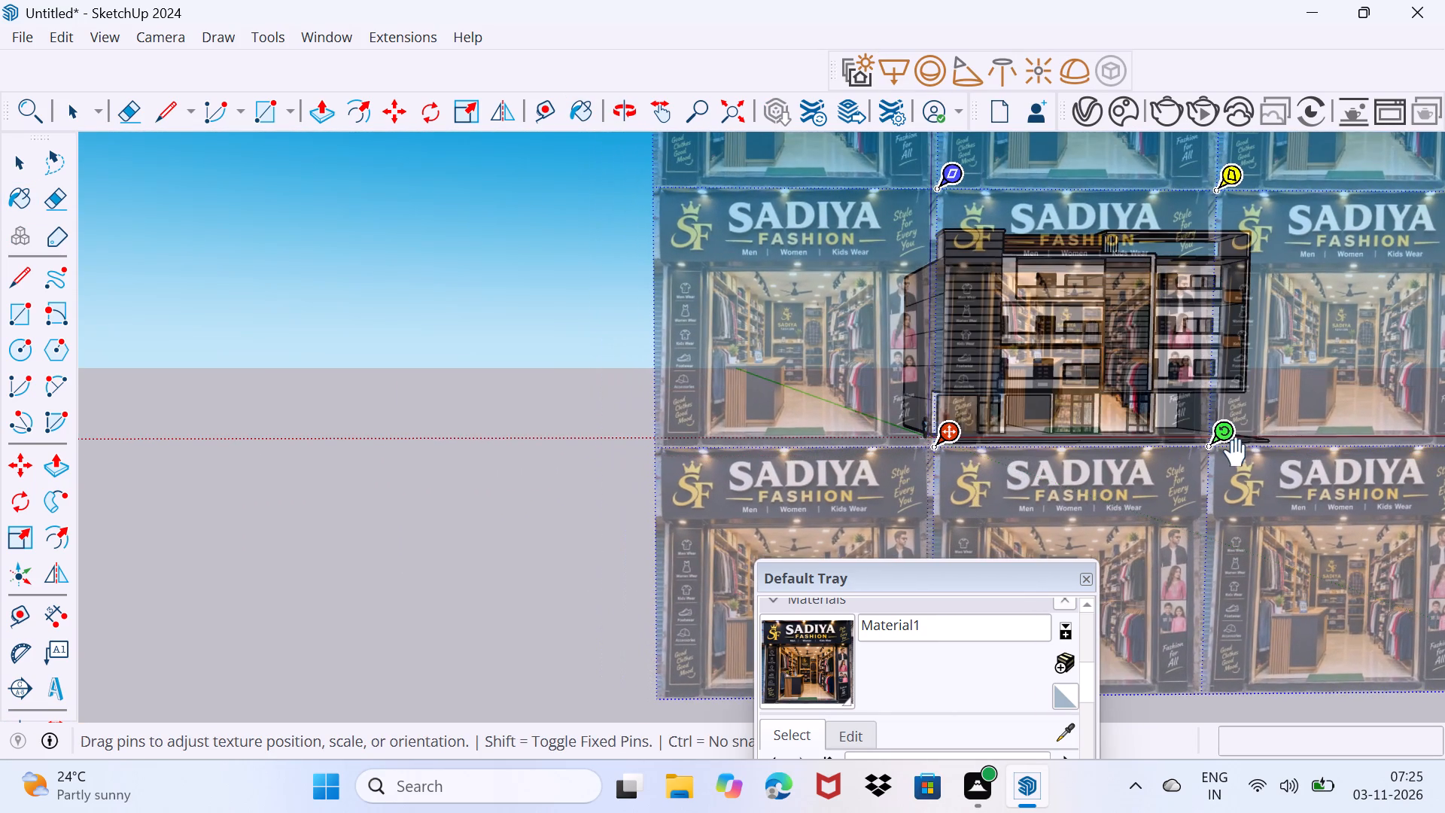
{"action": "left_click_drag", "start_coordinate": [1226, 439], "coordinate": [1164, 425]}
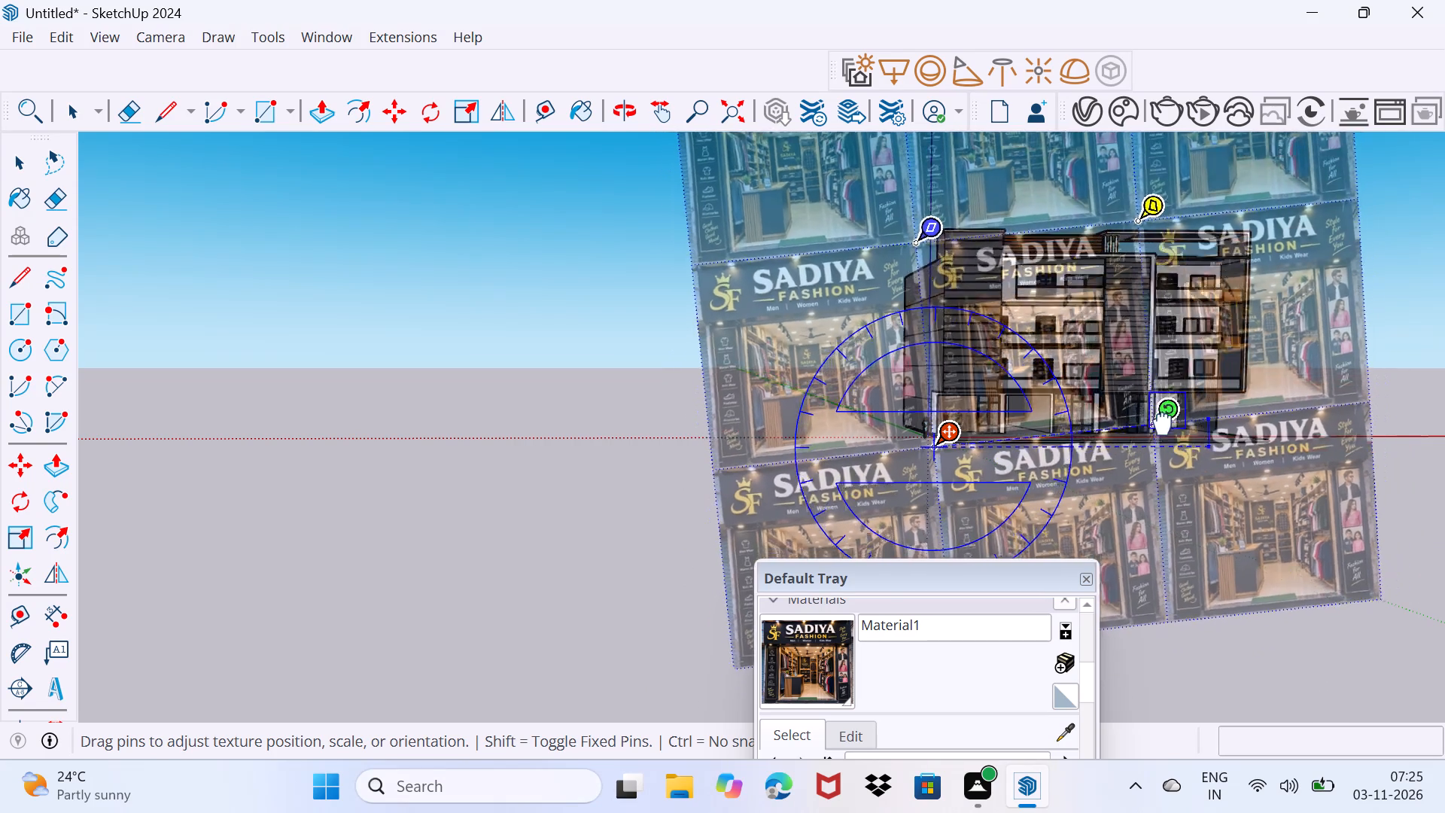
{"action": "left_click_drag", "start_coordinate": [1164, 425], "coordinate": [1079, 450]}
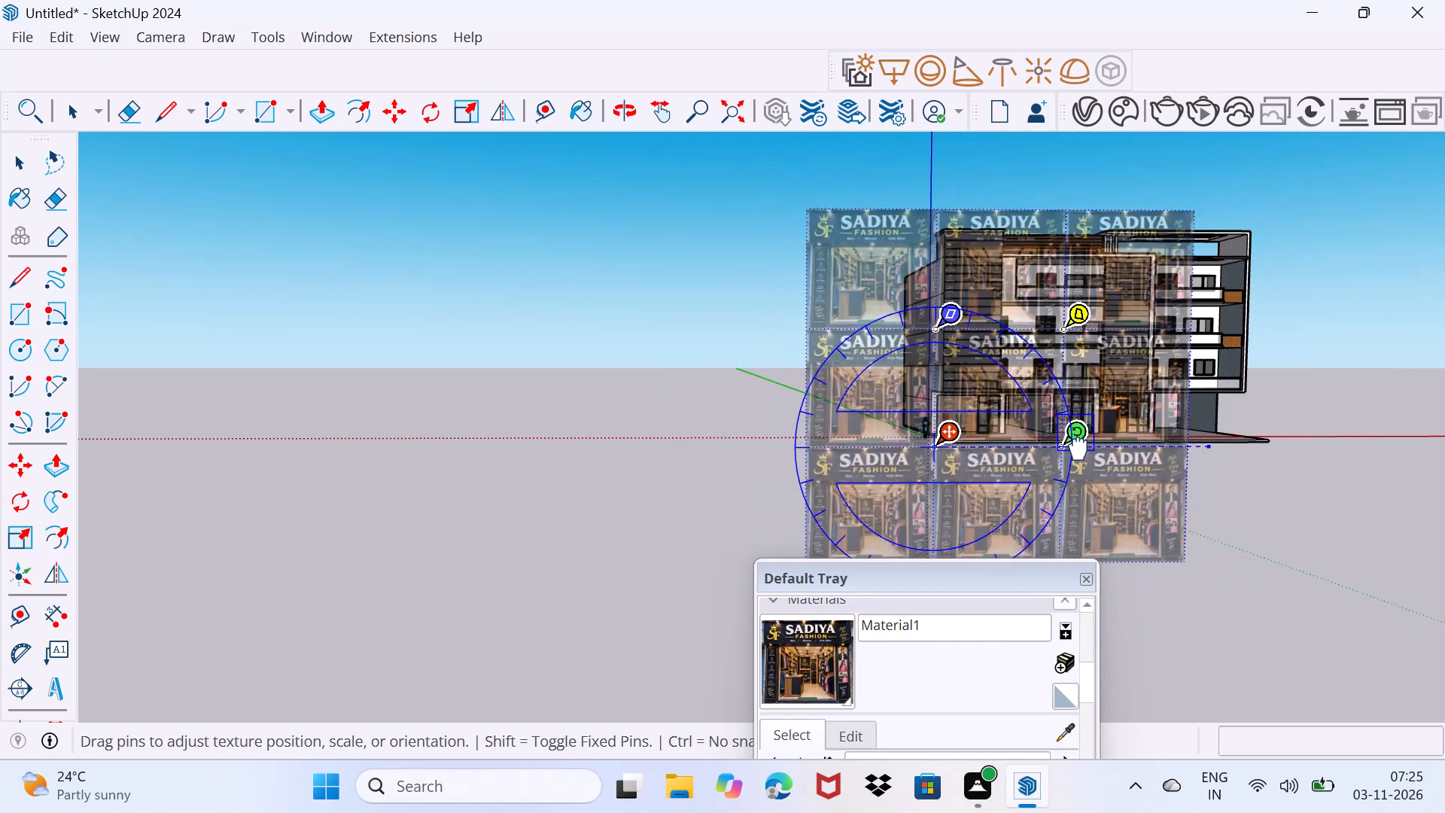
{"action": "left_click_drag", "start_coordinate": [1079, 450], "coordinate": [1054, 455]}
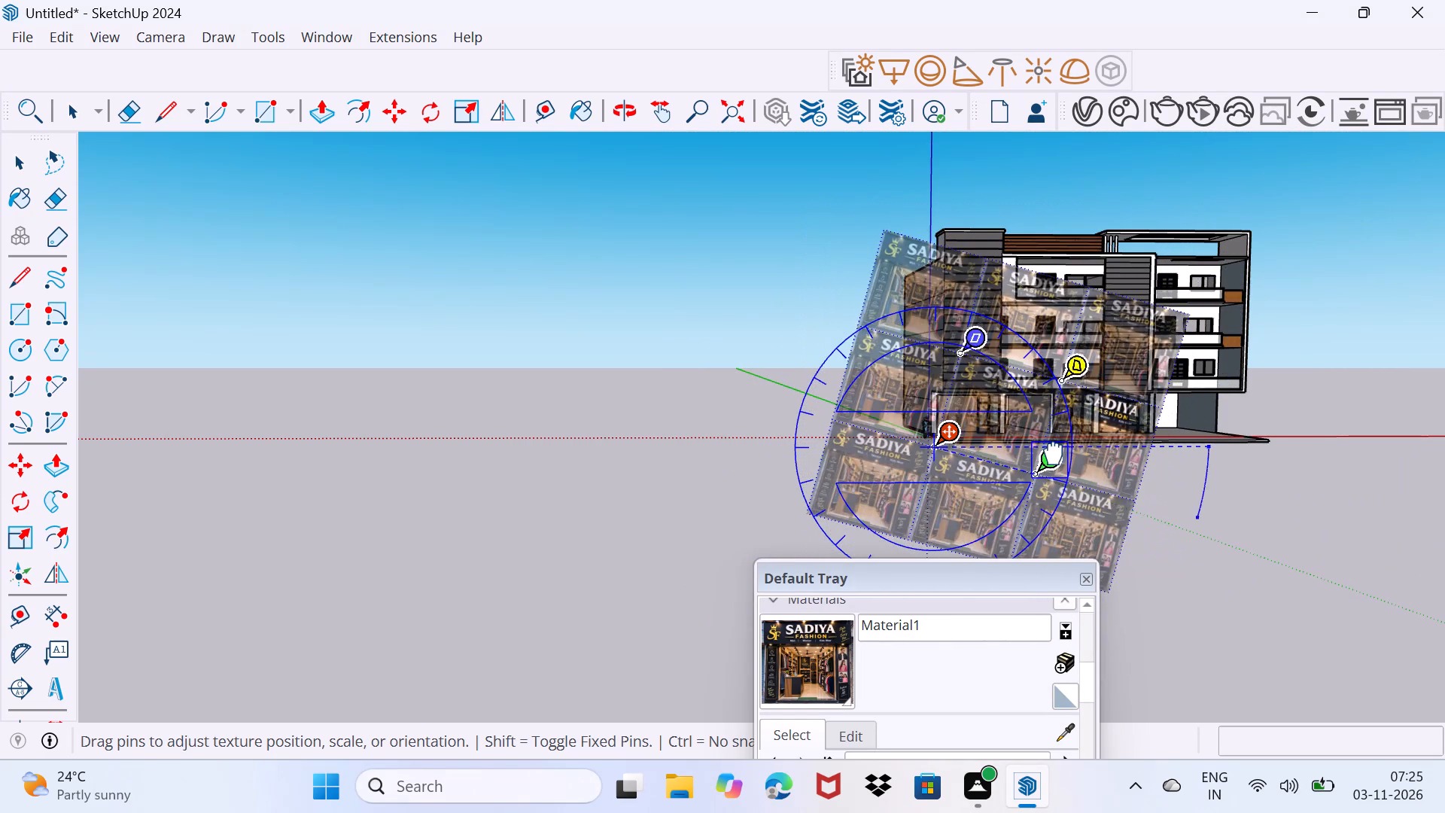
{"action": "left_click_drag", "start_coordinate": [1054, 455], "coordinate": [1039, 440]}
{"action": "key", "text": "space"}
{"action": "left_click_drag", "start_coordinate": [1179, 513], "coordinate": [1196, 484]}
Examine the three dressed shop fronts together from the street at different angles.
{"action": "scroll", "coordinate": [1108, 430], "scroll_direction": "up", "scroll_amount": 5}
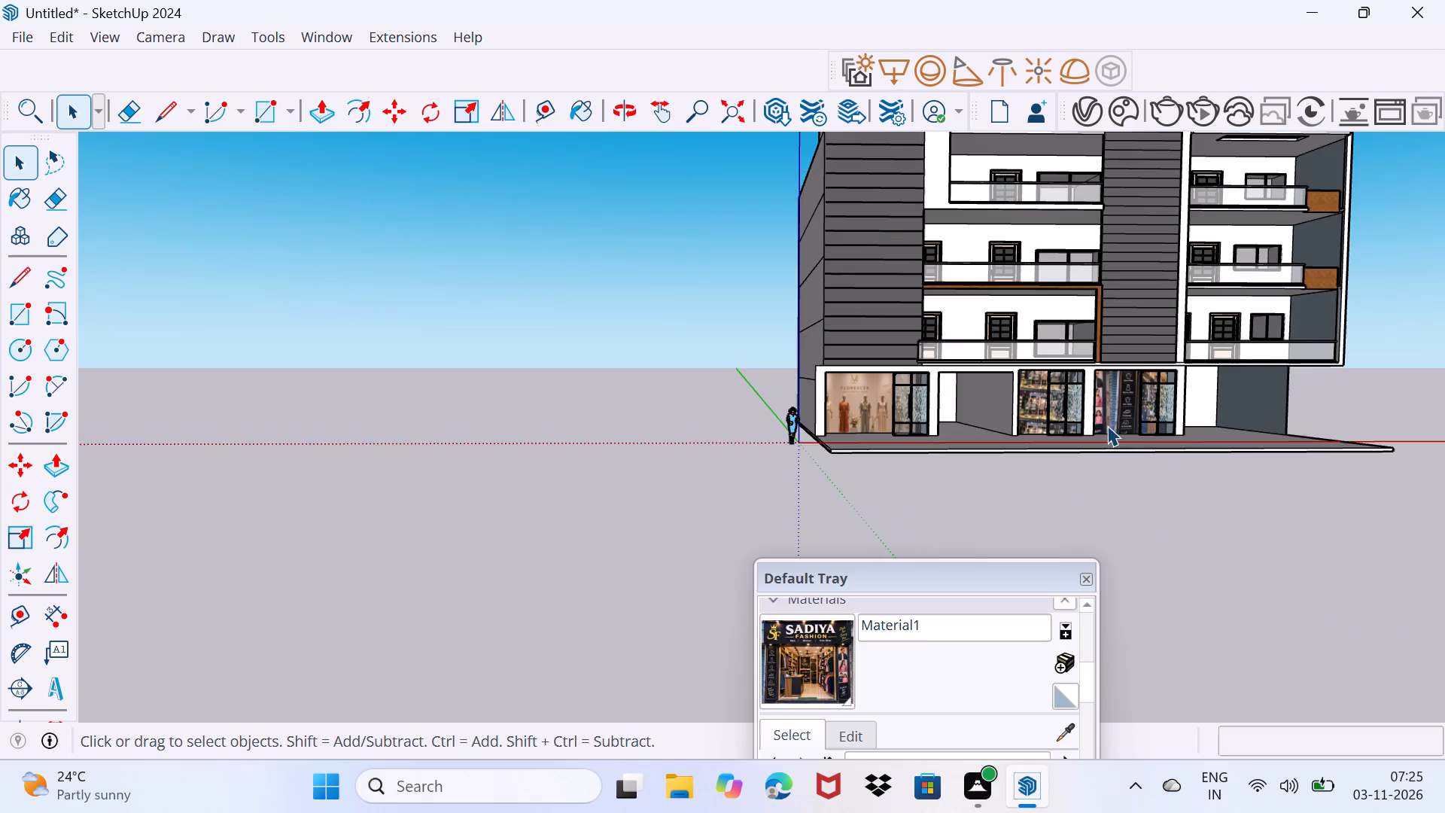
{"action": "middle_click_drag", "start_coordinate": [1166, 412], "coordinate": [1002, 419]}
{"action": "scroll", "coordinate": [1105, 414], "scroll_direction": "up", "scroll_amount": 5}
{"action": "middle_click_drag", "start_coordinate": [1123, 421], "coordinate": [1202, 437]}
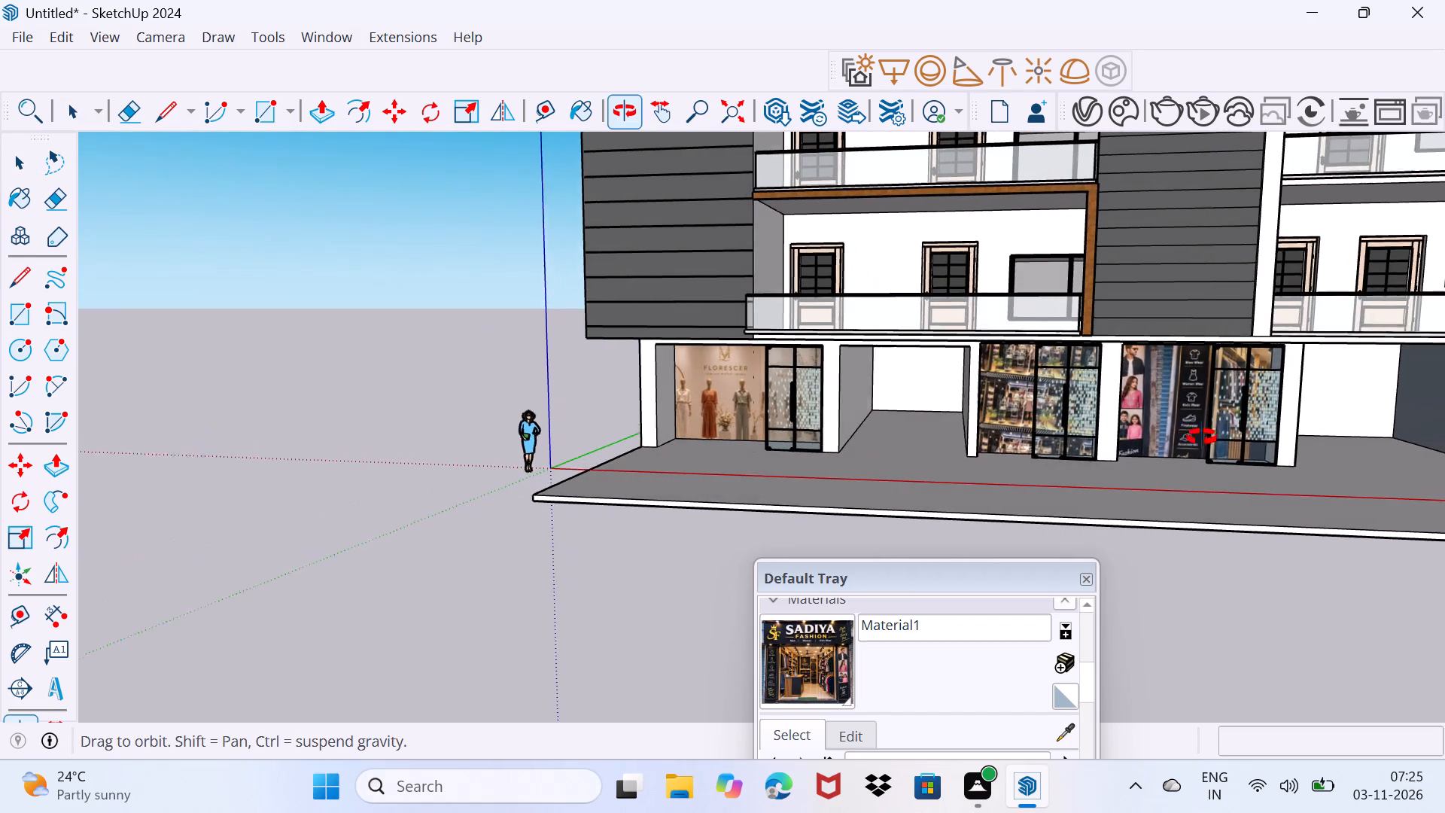
{"action": "middle_click_drag", "start_coordinate": [1202, 437], "coordinate": [1209, 437]}
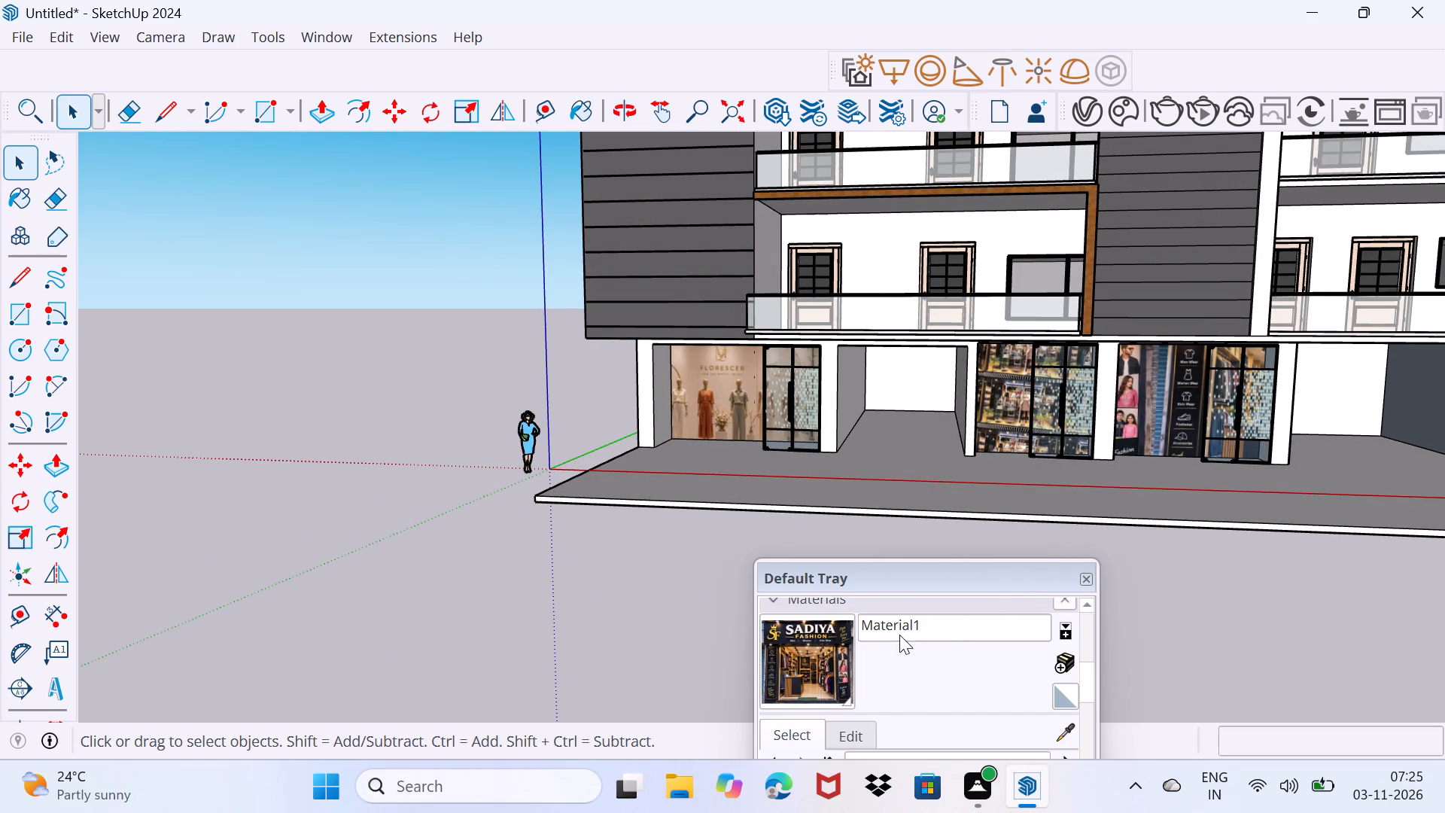
{"action": "key", "text": "space"}
{"action": "middle_click_drag", "start_coordinate": [1005, 458], "coordinate": [1176, 412]}
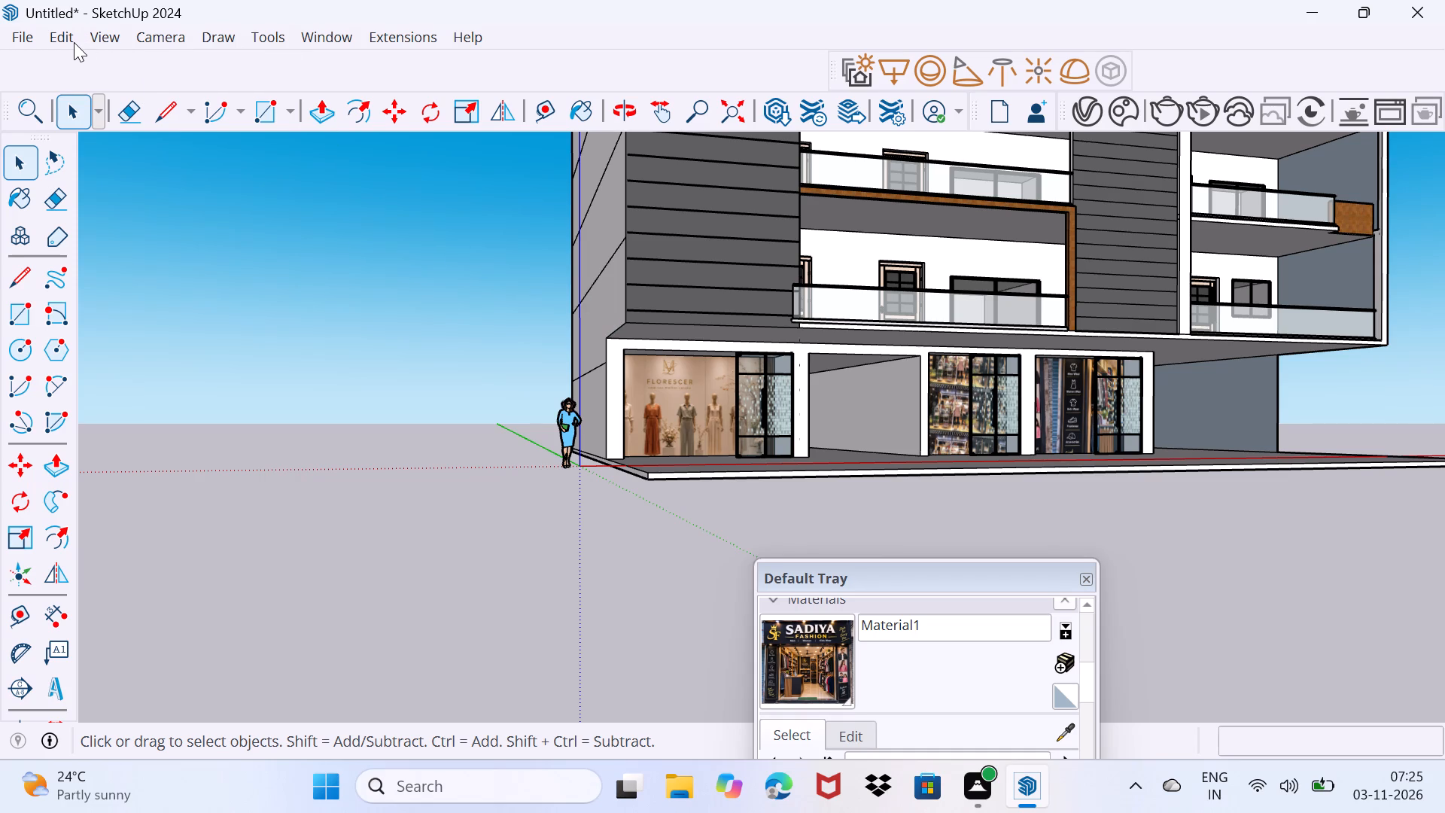
Import the PENTEK Slimmest Steel Sliding Door Window_1 model from Downloads and place it at the base of the first shop's outer pillar.
{"action": "left_click", "coordinate": [111, 31]}
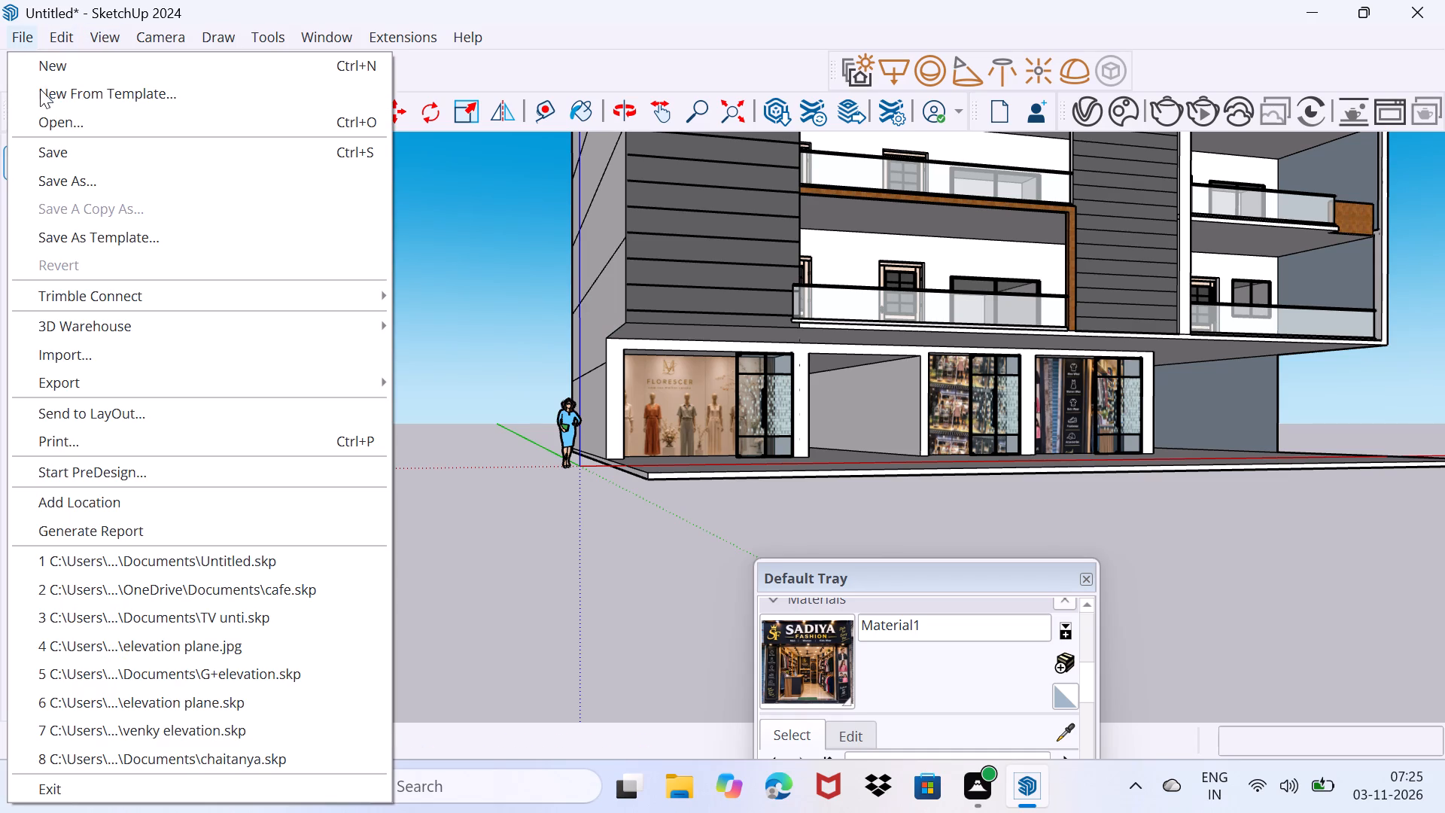
{"action": "left_click", "coordinate": [103, 351]}
{"action": "scroll", "coordinate": [141, 328], "scroll_direction": "down", "scroll_amount": 4}
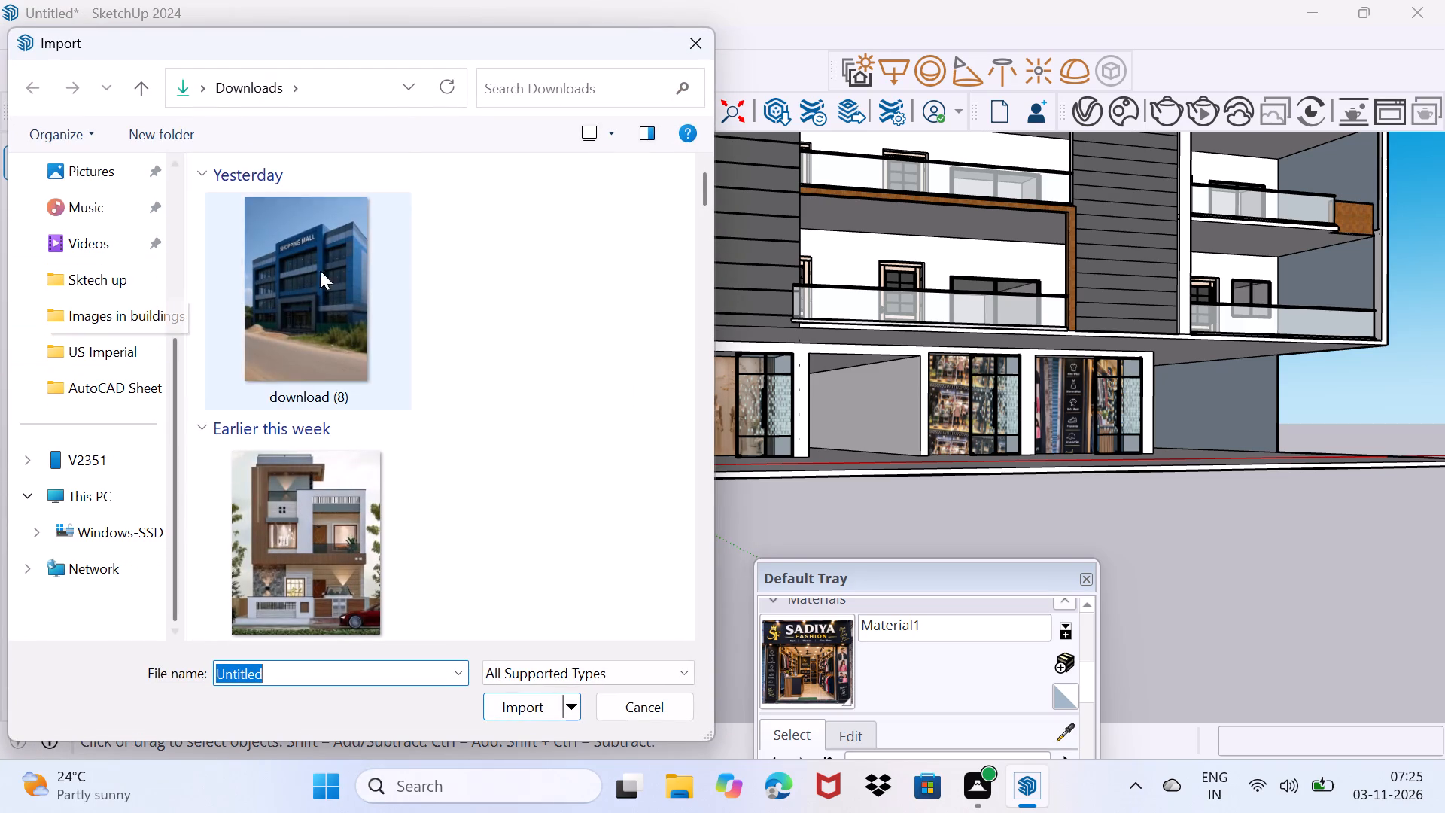
{"action": "scroll", "coordinate": [322, 270], "scroll_direction": "down", "scroll_amount": 15}
{"action": "scroll", "coordinate": [339, 288], "scroll_direction": "down", "scroll_amount": 10}
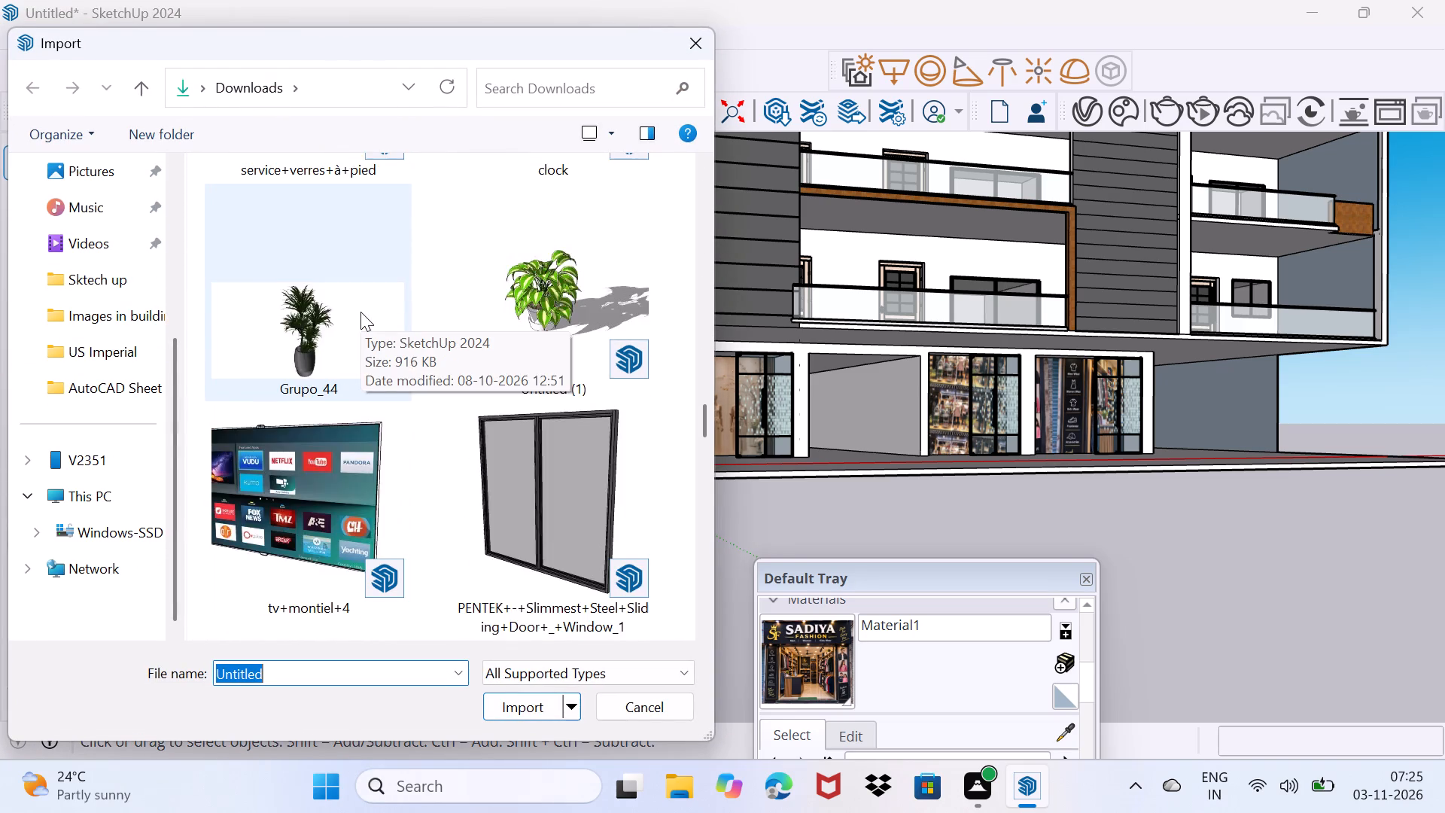
{"action": "scroll", "coordinate": [360, 312], "scroll_direction": "up", "scroll_amount": 4}
{"action": "scroll", "coordinate": [364, 315], "scroll_direction": "down", "scroll_amount": 4}
{"action": "scroll", "coordinate": [443, 334], "scroll_direction": "down", "scroll_amount": 2}
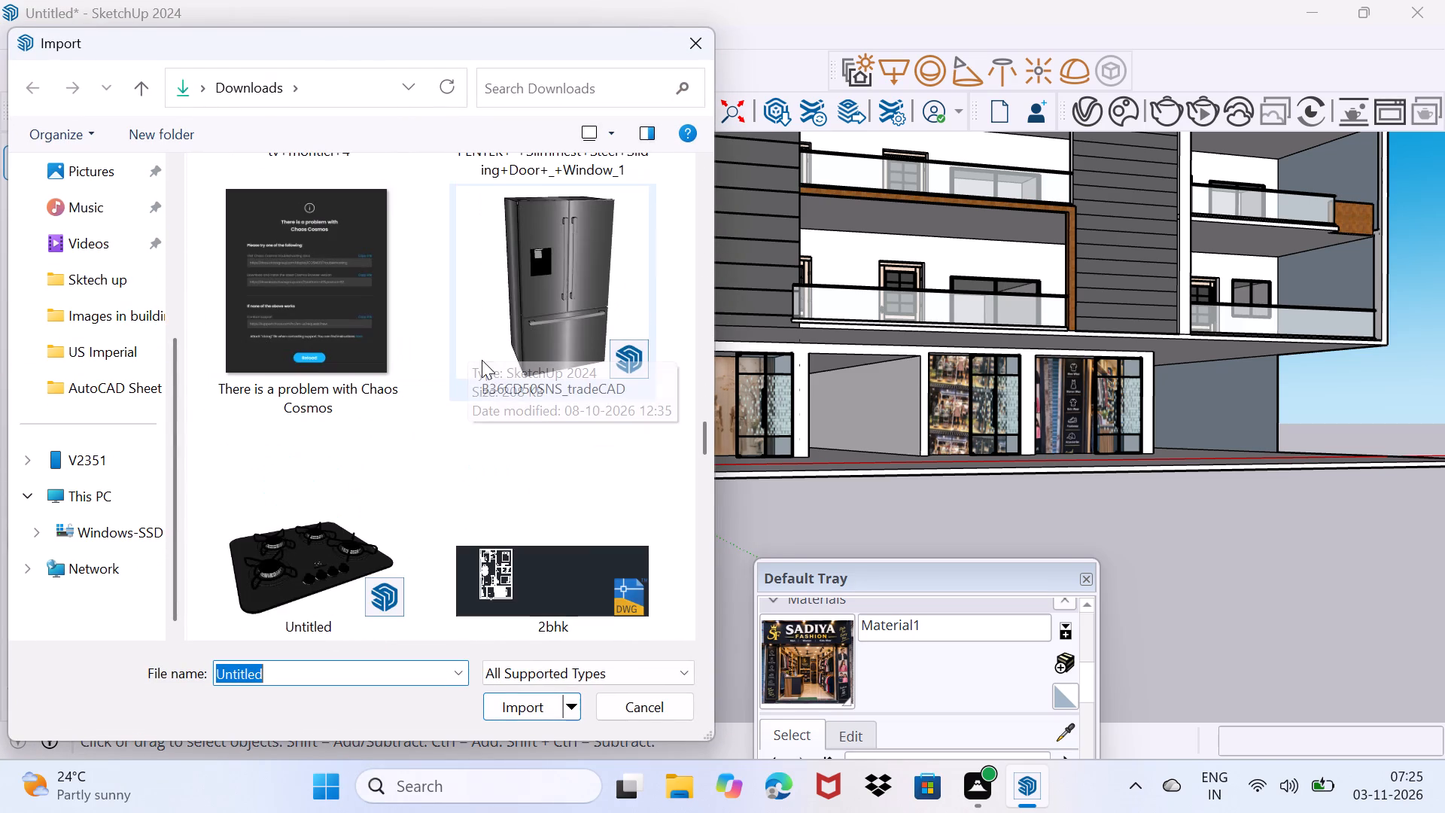
{"action": "scroll", "coordinate": [546, 333], "scroll_direction": "up", "scroll_amount": 1}
{"action": "left_click", "coordinate": [584, 261]}
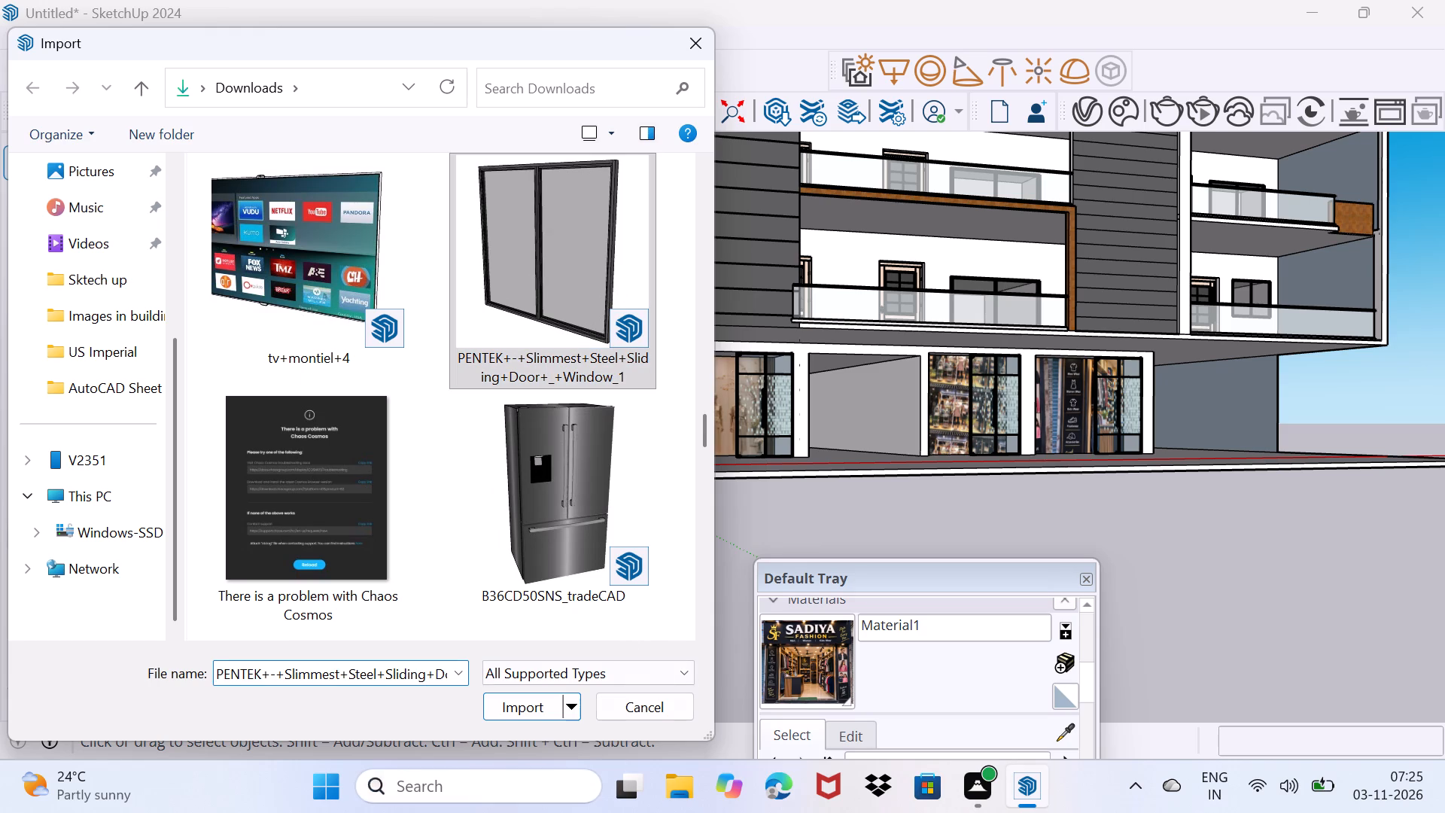
{"action": "left_click", "coordinate": [535, 714]}
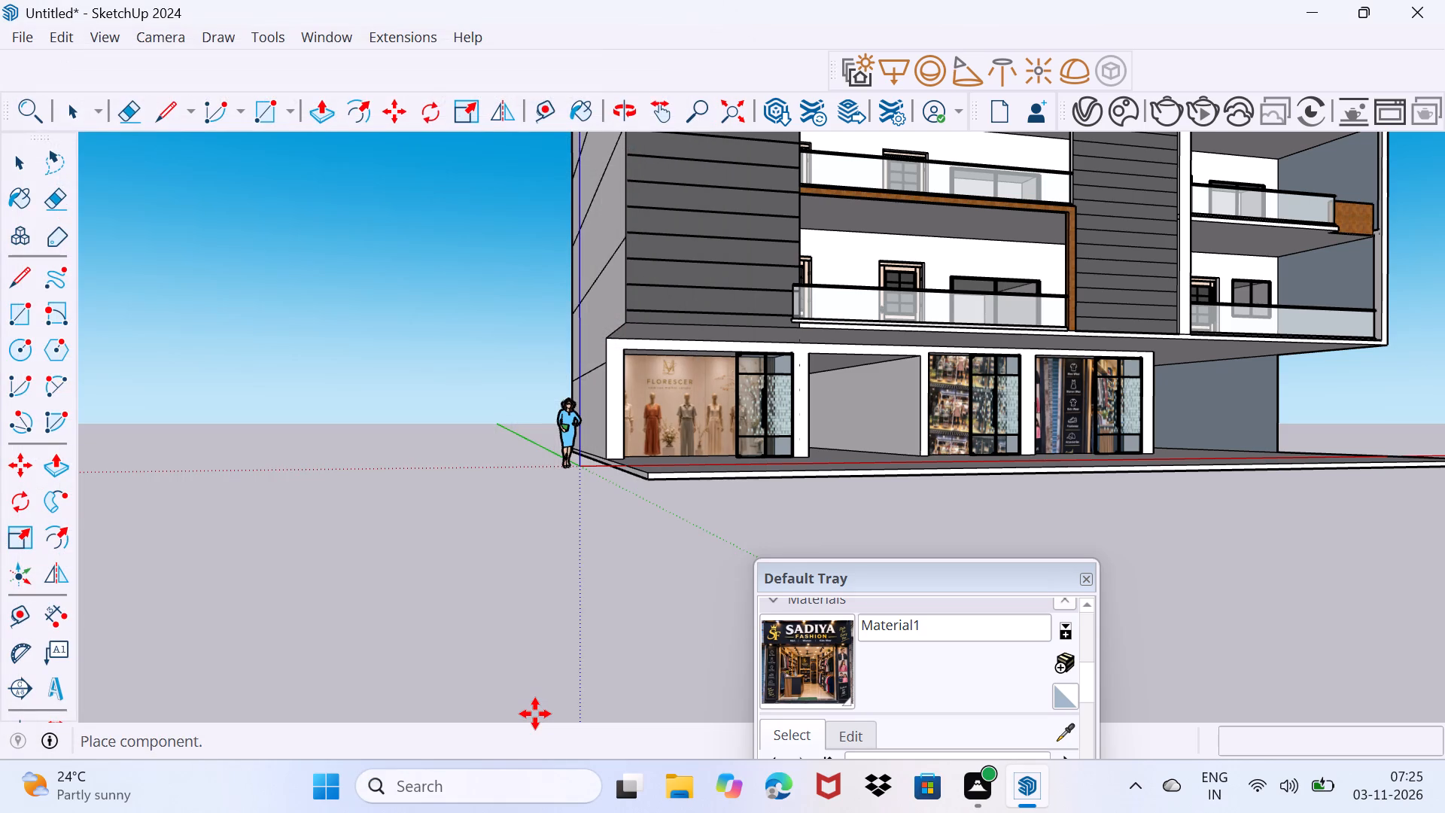
{"action": "scroll", "coordinate": [665, 501], "scroll_direction": "up", "scroll_amount": 1}
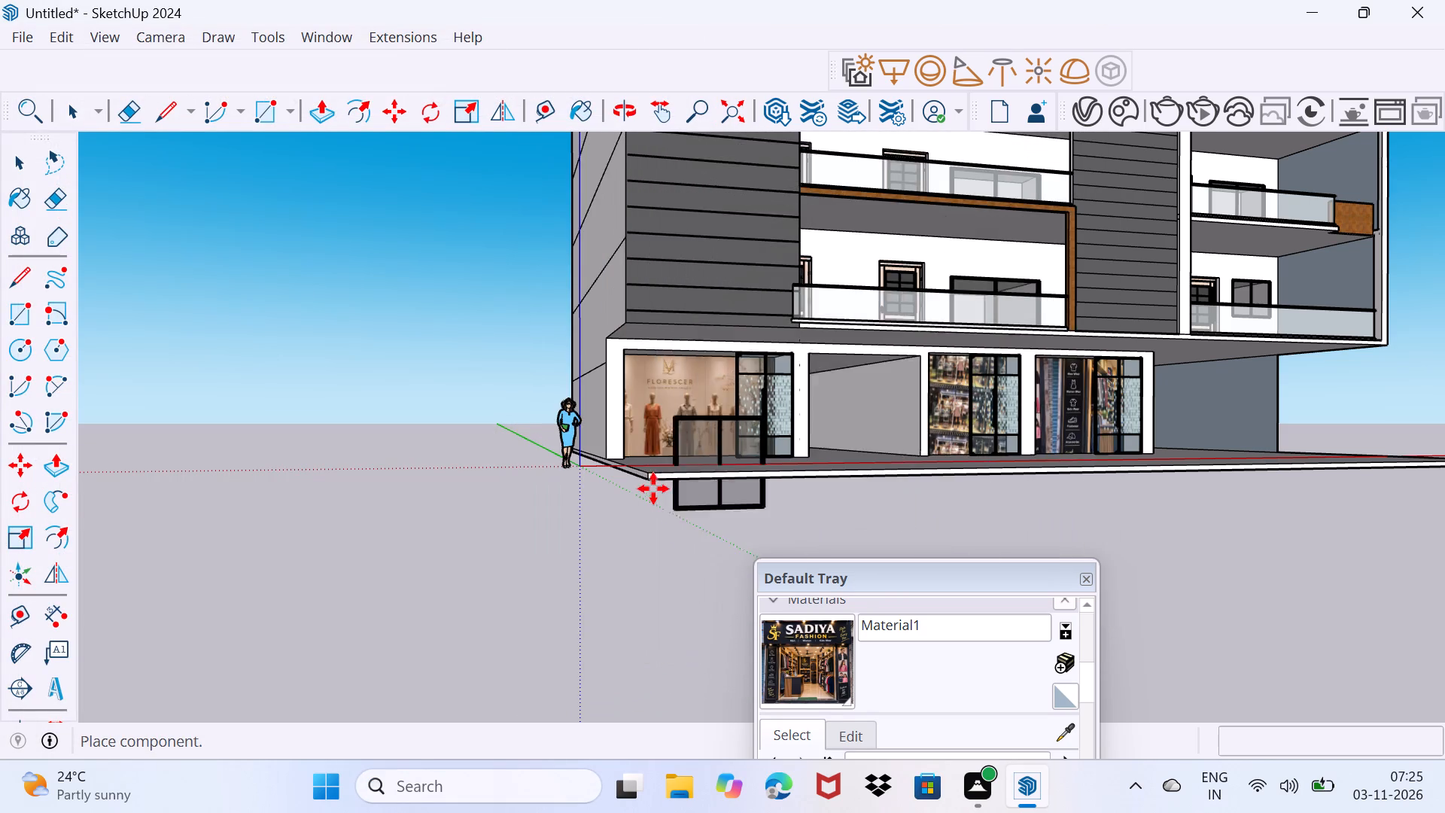
{"action": "scroll", "coordinate": [653, 489], "scroll_direction": "up", "scroll_amount": 10}
{"action": "middle_click_drag", "start_coordinate": [635, 448], "coordinate": [627, 475]}
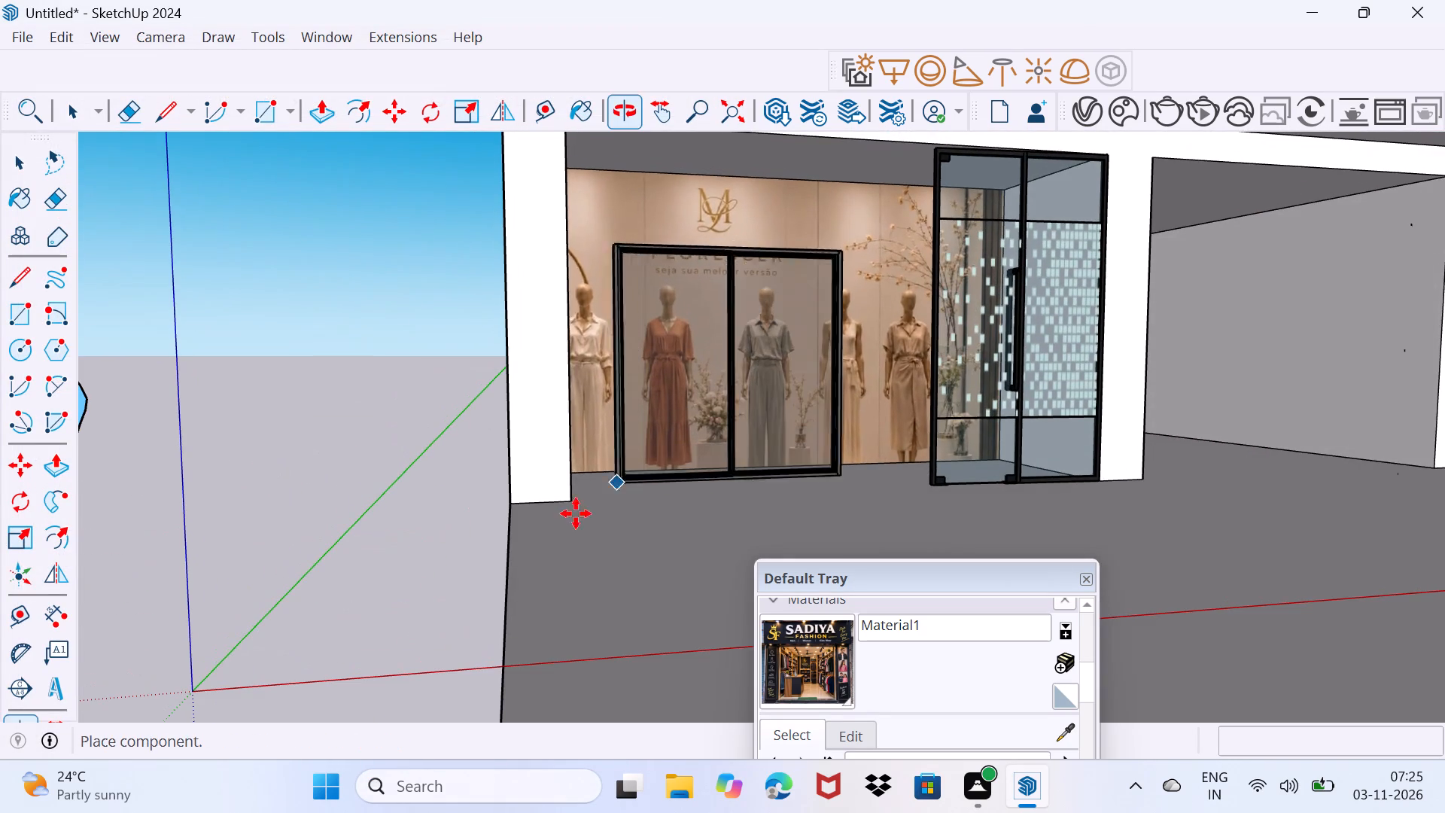
{"action": "left_click", "coordinate": [571, 504]}
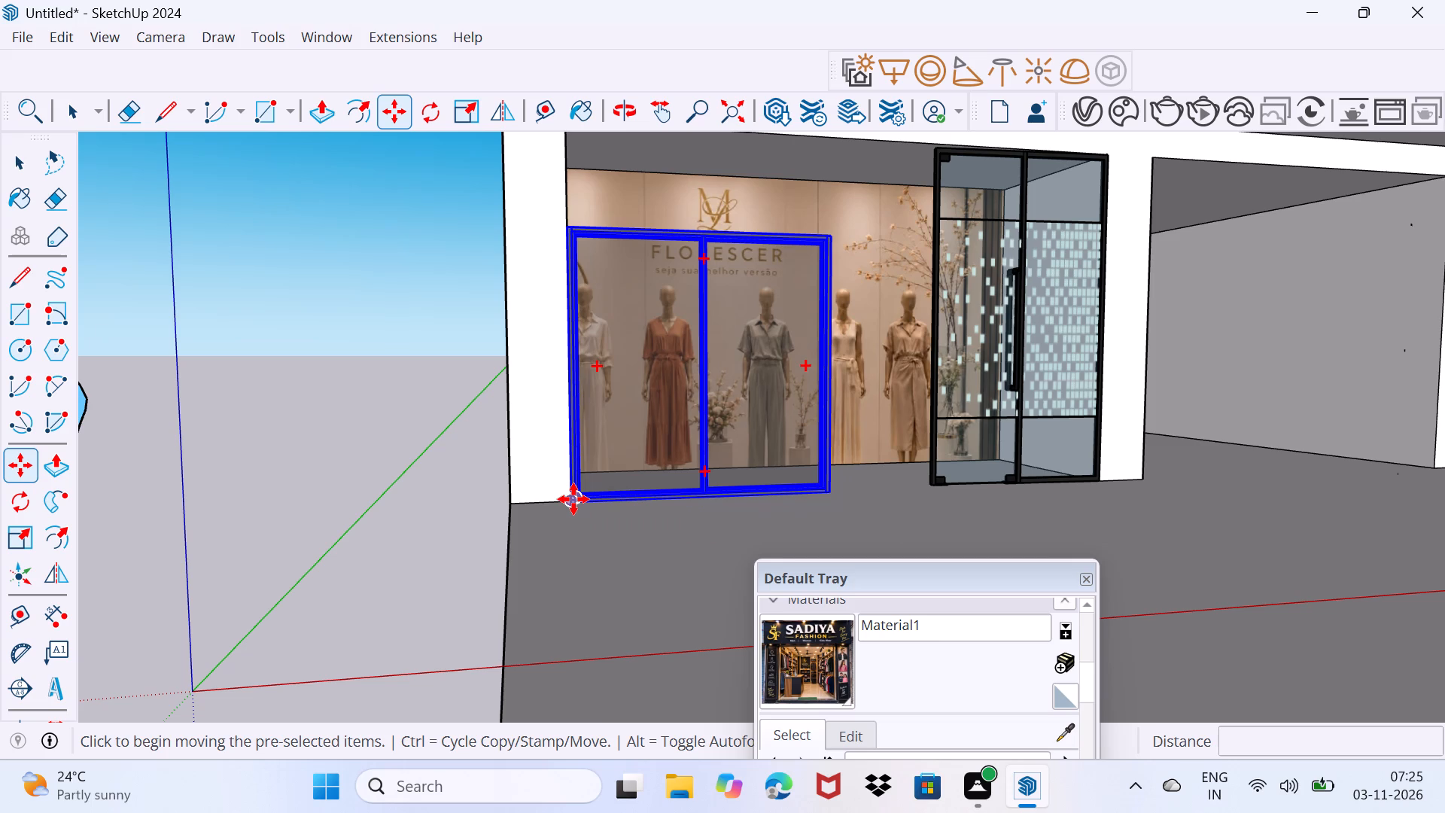
Scale the first shop's sliding window vertically by about 1.38 so its frame reaches the beam above the opening.
{"action": "scroll", "coordinate": [738, 272], "scroll_direction": "up", "scroll_amount": 2}
{"action": "middle_click_drag", "start_coordinate": [740, 285], "coordinate": [744, 325]}
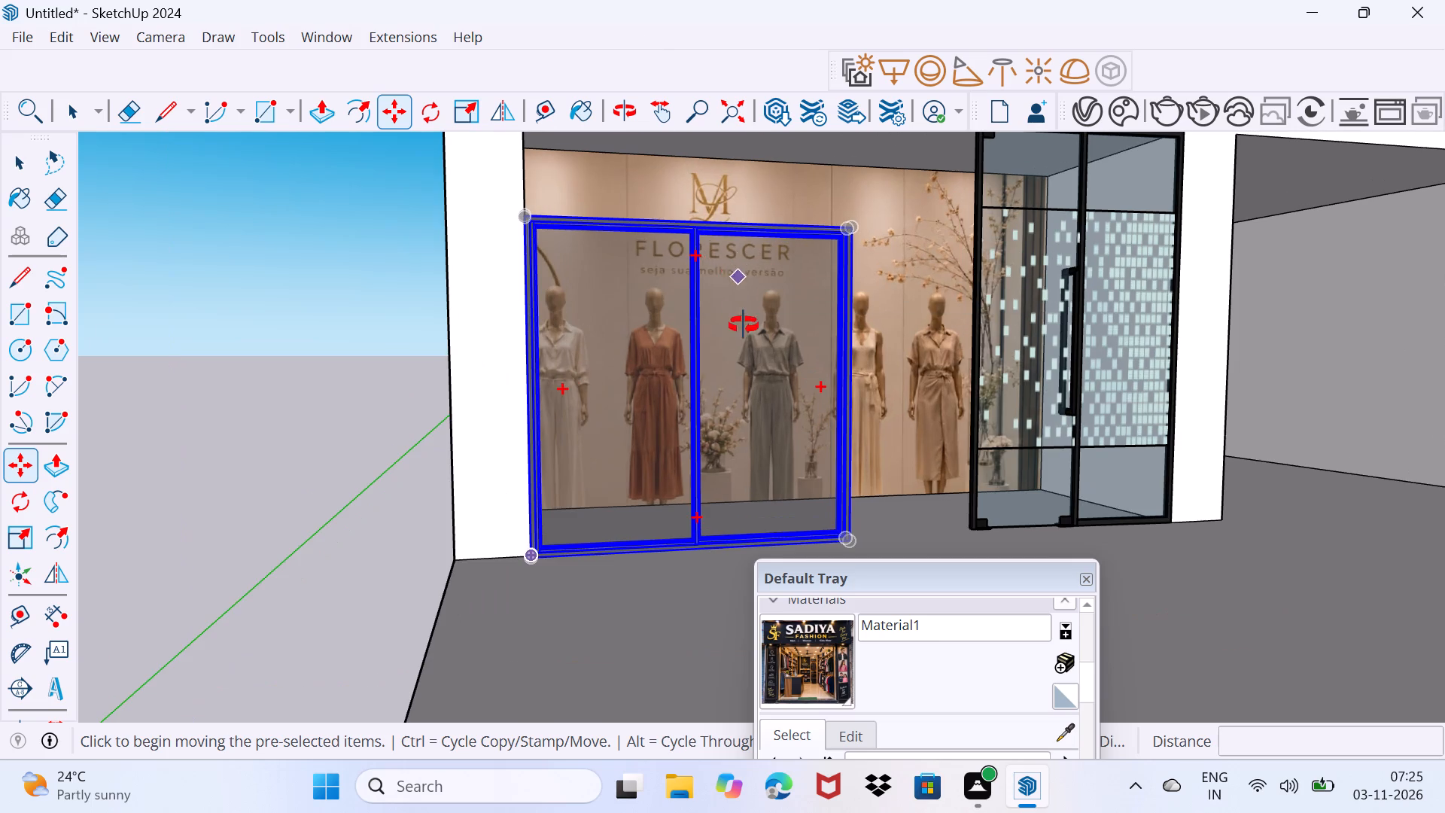
{"action": "middle_click_drag", "start_coordinate": [744, 325], "coordinate": [718, 382]}
{"action": "key", "text": "s"}
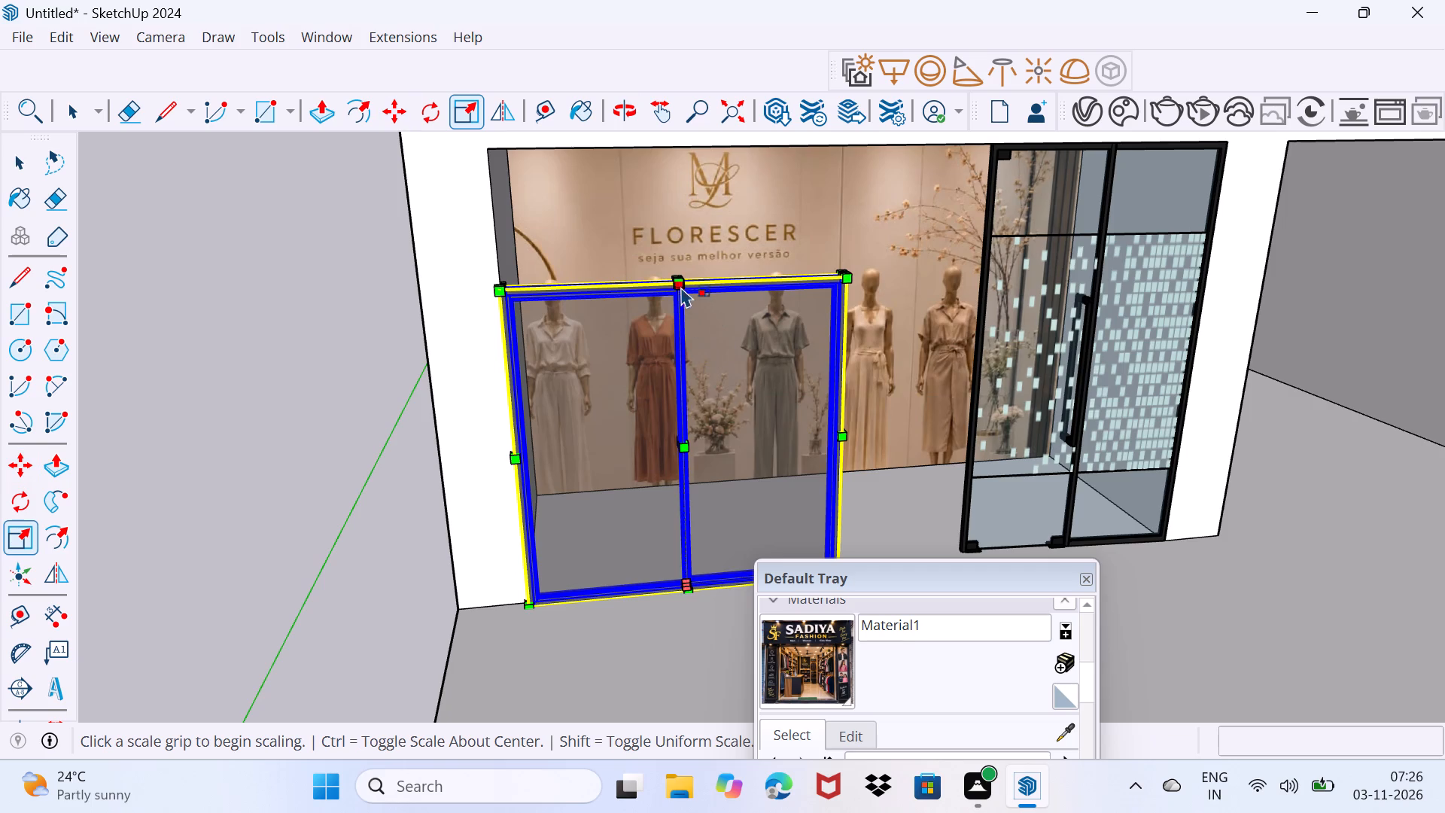
{"action": "scroll", "coordinate": [673, 278], "scroll_direction": "up", "scroll_amount": 3}
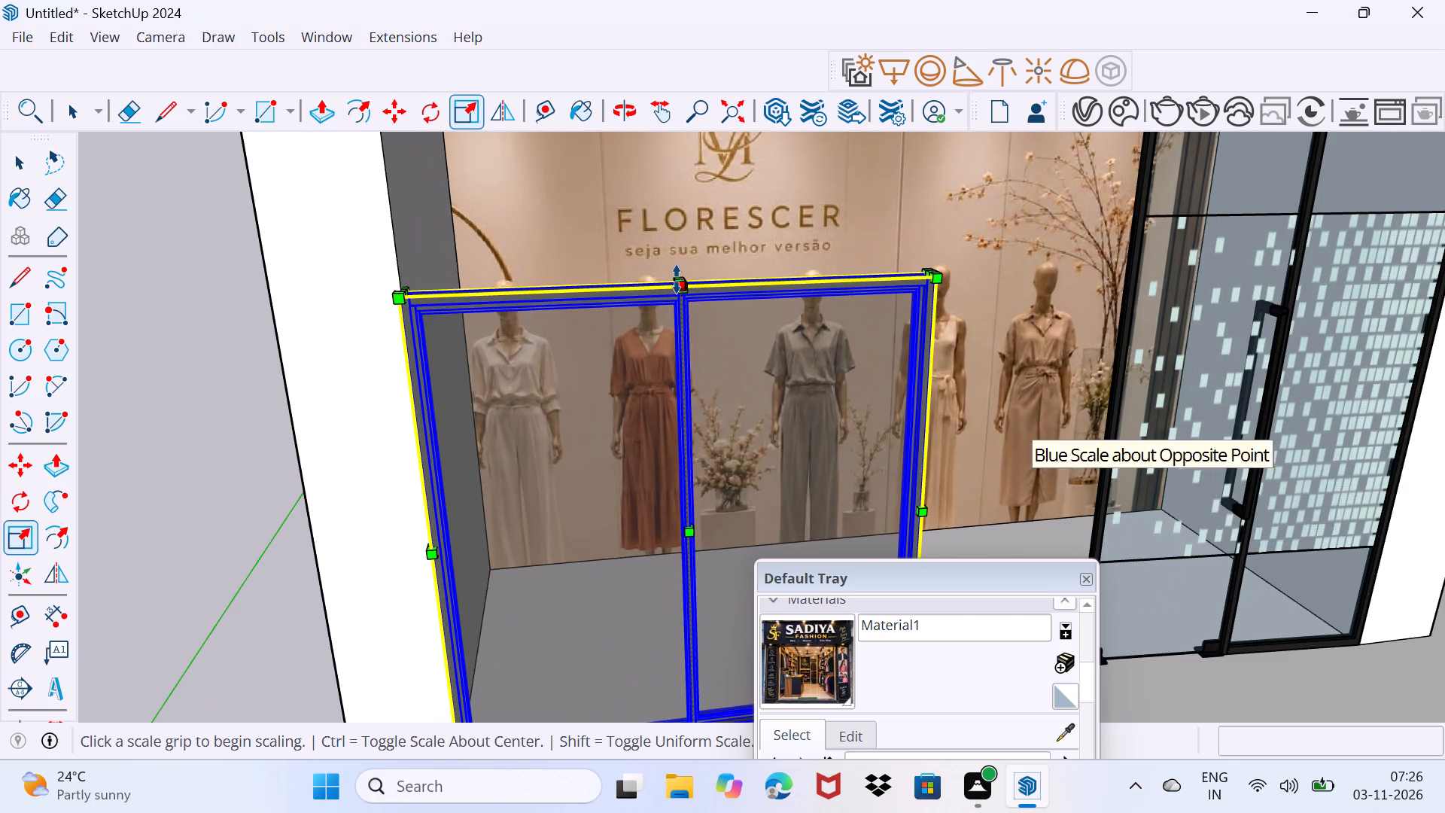
{"action": "left_click", "coordinate": [677, 279]}
{"action": "middle_click_drag", "start_coordinate": [677, 239], "coordinate": [710, 382]}
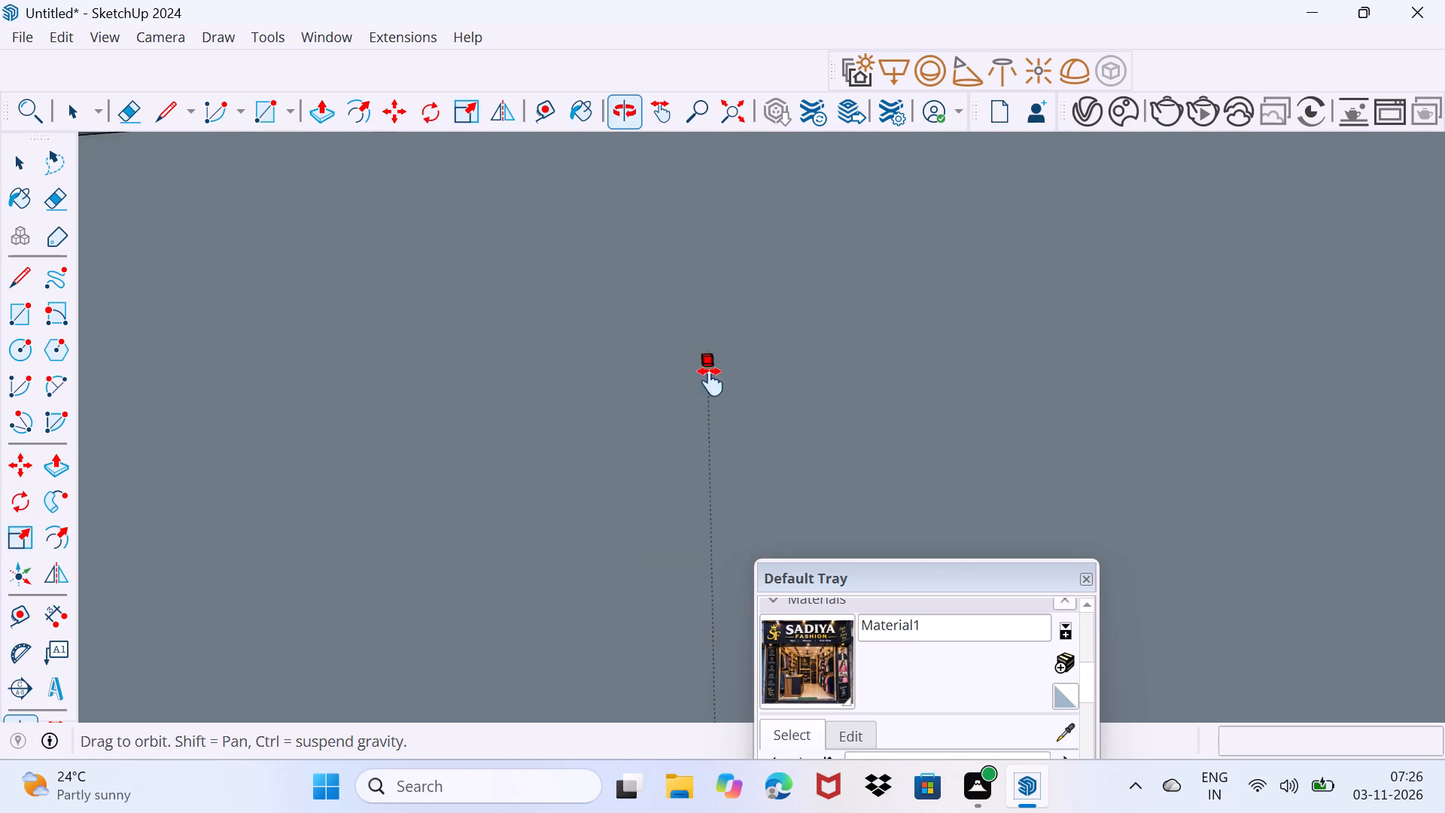
{"action": "middle_click_drag", "start_coordinate": [710, 382], "coordinate": [710, 376]}
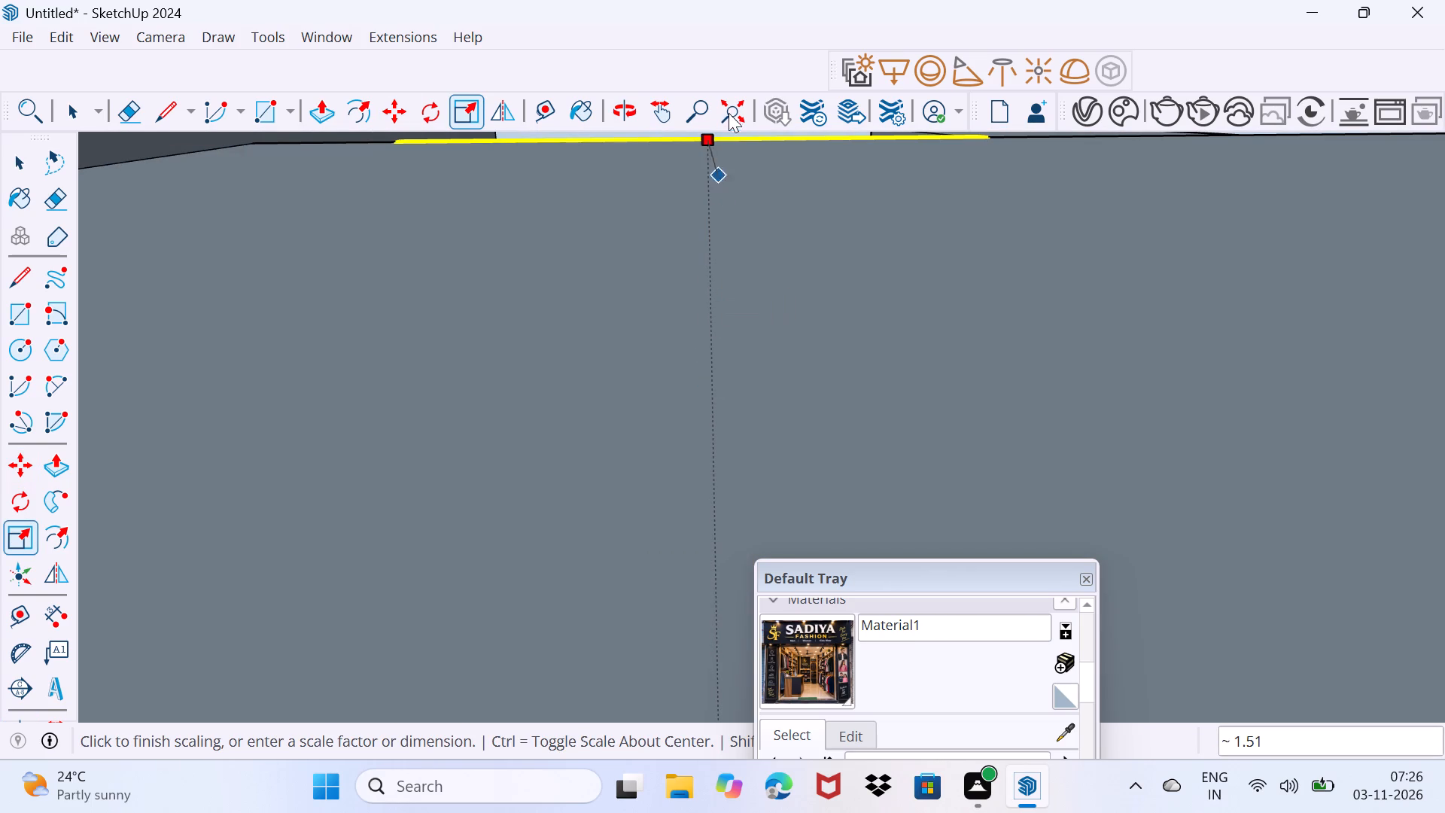
{"action": "left_click", "coordinate": [731, 110]}
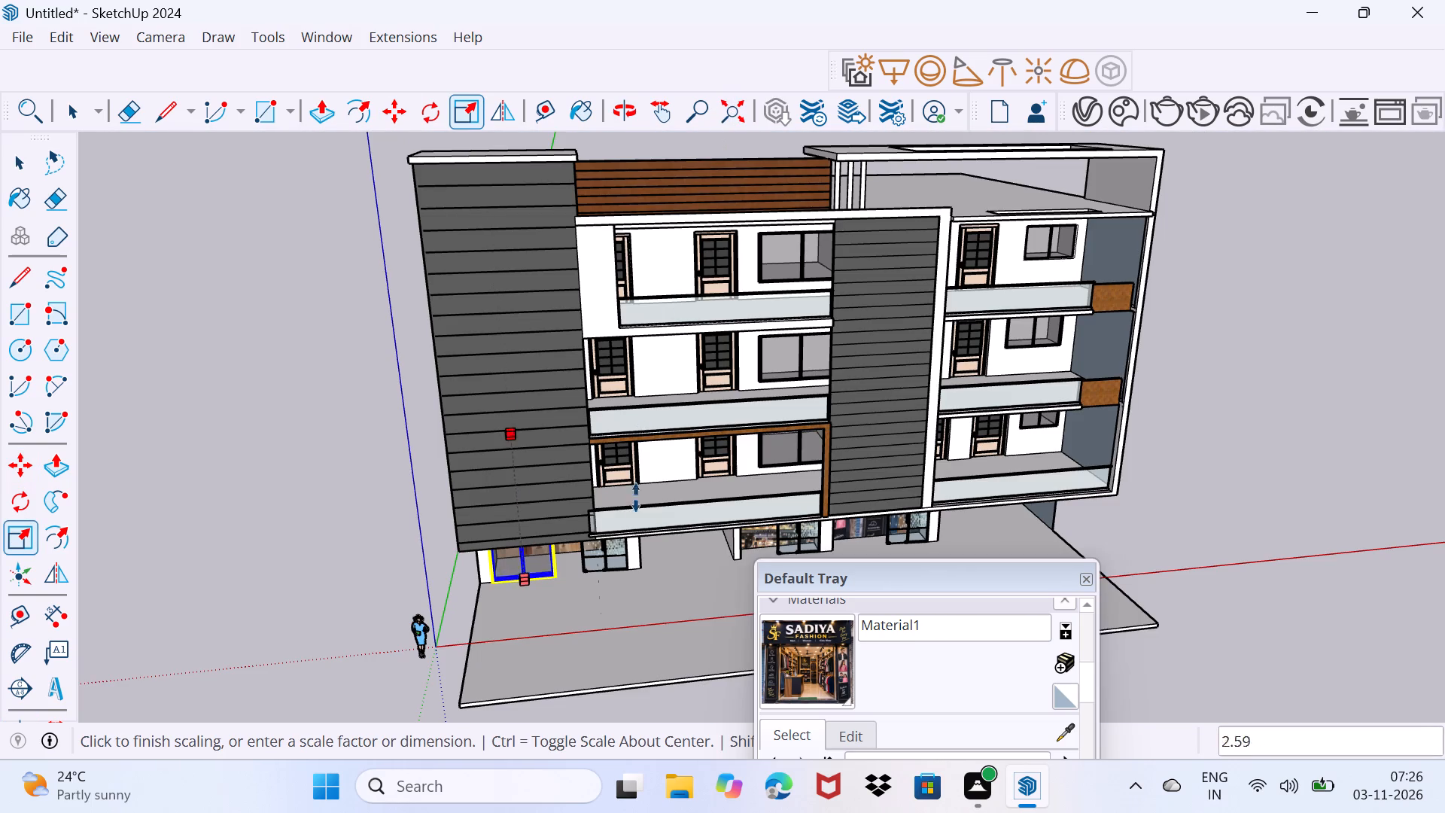
{"action": "scroll", "coordinate": [598, 594], "scroll_direction": "up", "scroll_amount": 5}
{"action": "middle_click_drag", "start_coordinate": [585, 575], "coordinate": [650, 400]}
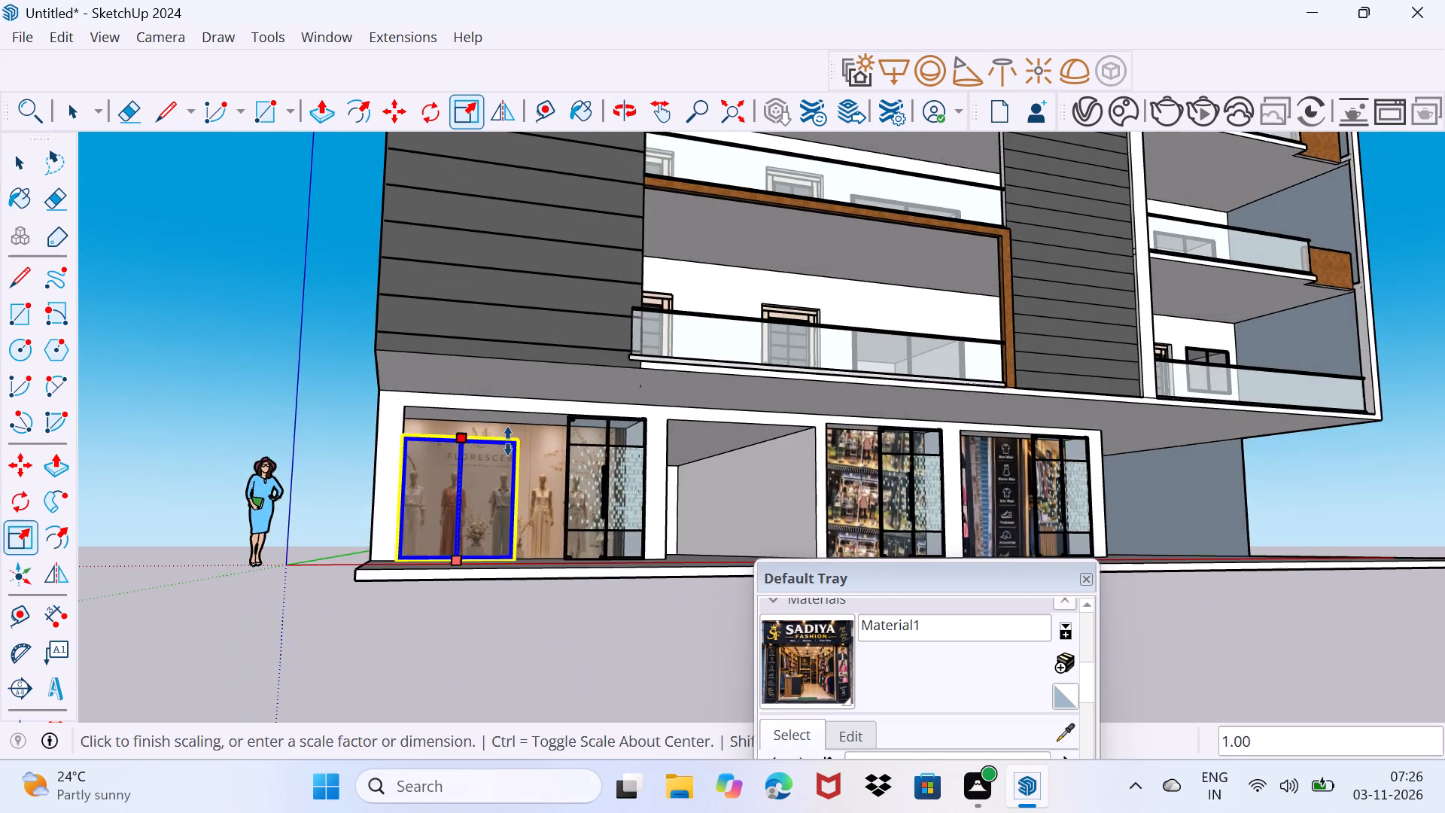
{"action": "scroll", "coordinate": [508, 441], "scroll_direction": "up", "scroll_amount": 4}
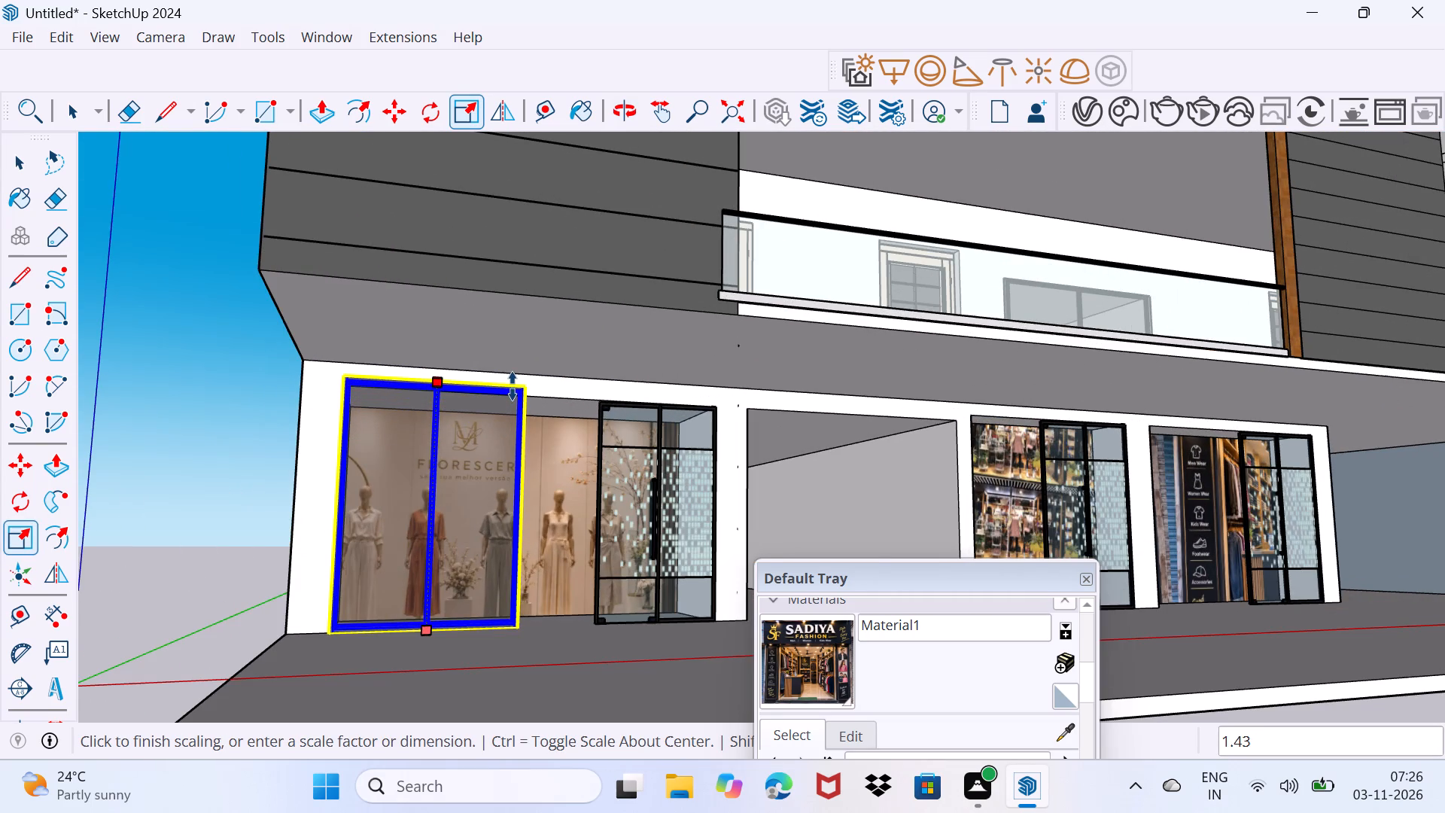
{"action": "scroll", "coordinate": [511, 388], "scroll_direction": "up", "scroll_amount": 11}
{"action": "middle_click_drag", "start_coordinate": [511, 391], "coordinate": [516, 424]}
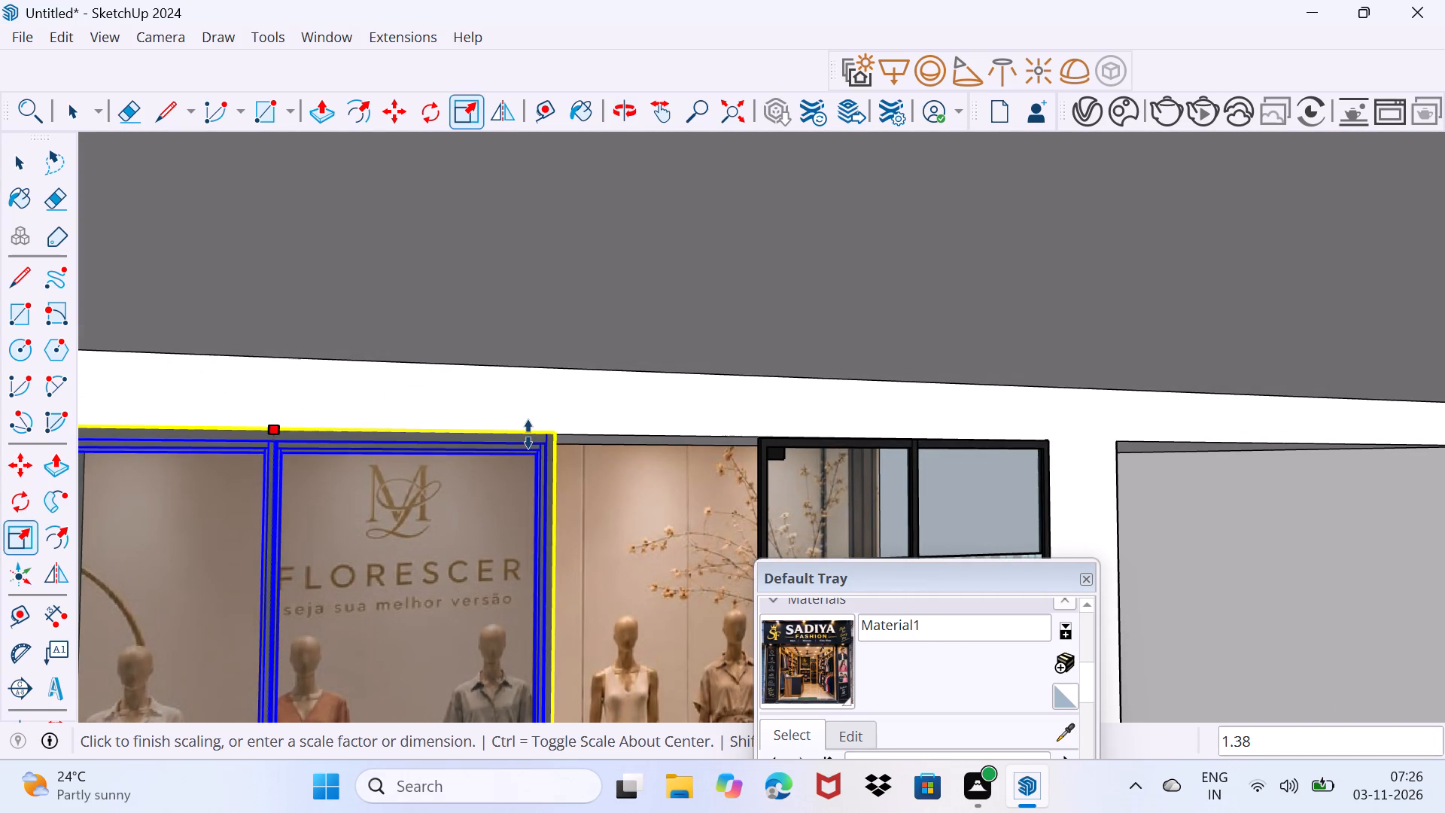
{"action": "left_click", "coordinate": [528, 434]}
Move the Default Tray out of the way so the shop fronts are unobstructed.
{"action": "scroll", "coordinate": [528, 434], "scroll_direction": "down", "scroll_amount": 8}
{"action": "middle_click_drag", "start_coordinate": [548, 503], "coordinate": [435, 509]}
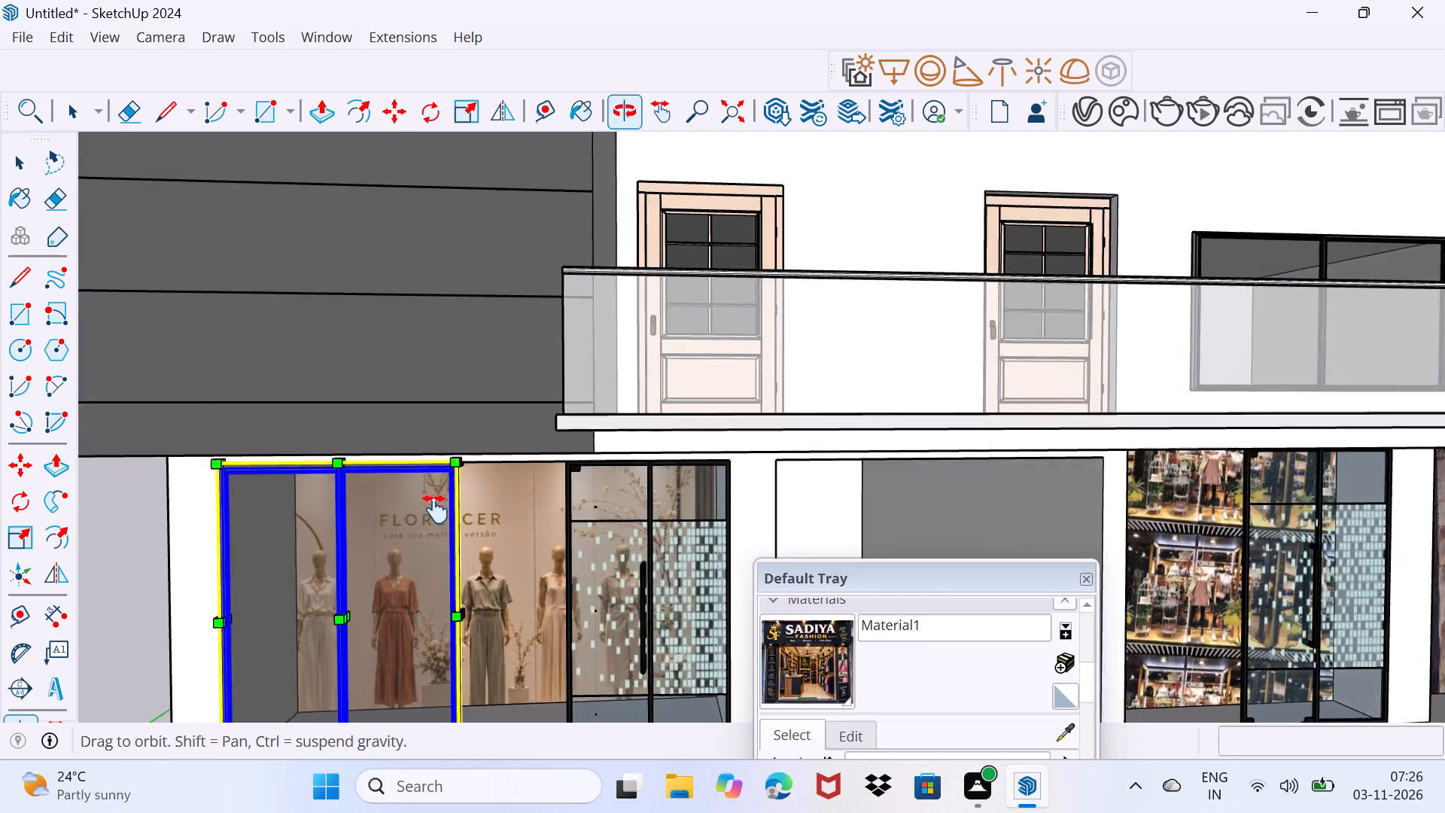
{"action": "middle_click_drag", "start_coordinate": [435, 509], "coordinate": [394, 409]}
{"action": "left_click_drag", "start_coordinate": [801, 585], "coordinate": [679, 734]}
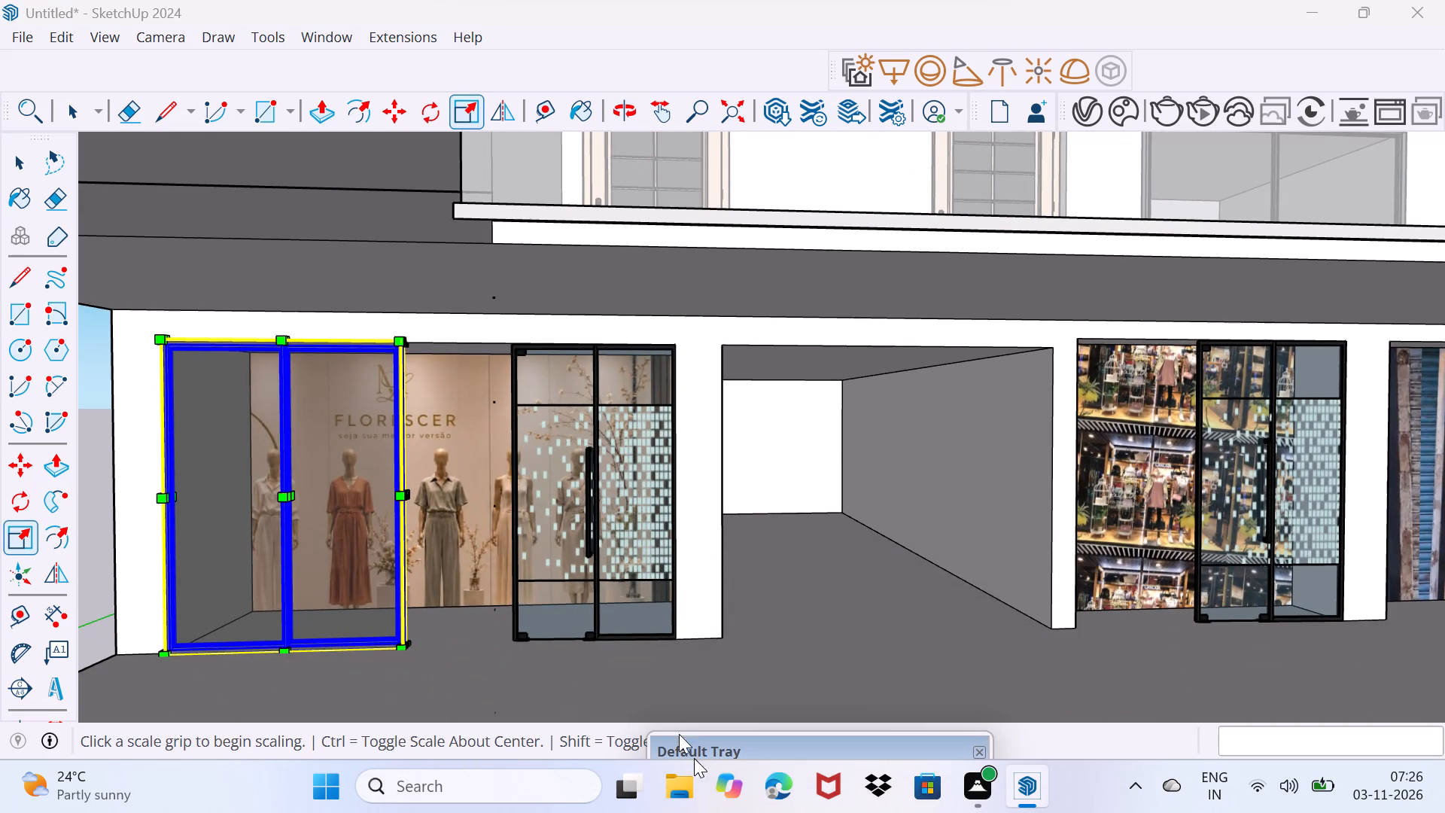
{"action": "left_click_drag", "start_coordinate": [679, 734], "coordinate": [691, 754]}
Copy the first shop's sliding window to the second shop, placing its bottom corner at the base of the pillar beside the passage.
{"action": "scroll", "coordinate": [428, 625], "scroll_direction": "up", "scroll_amount": 3}
{"action": "middle_click_drag", "start_coordinate": [417, 604], "coordinate": [515, 611]}
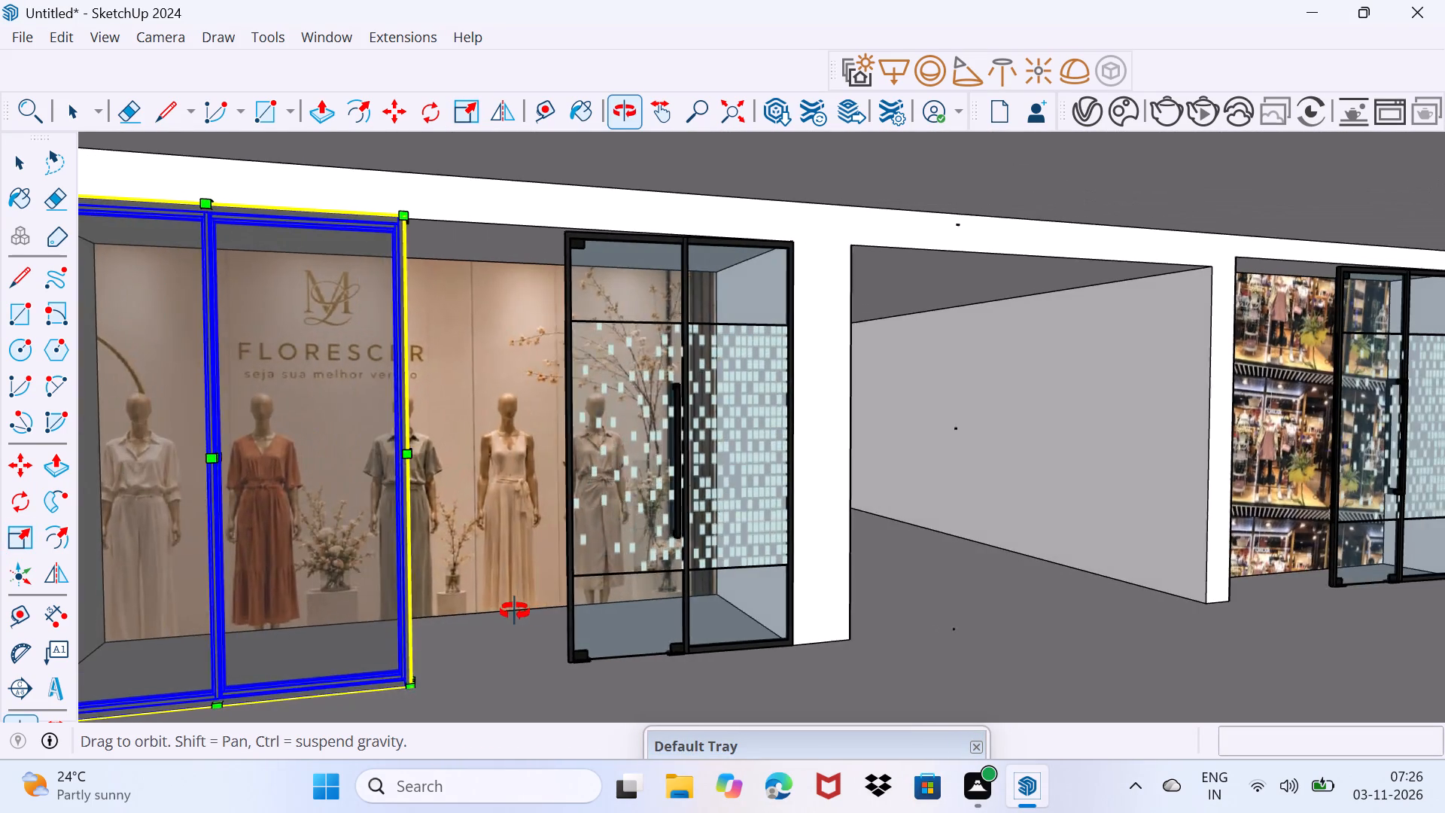
{"action": "middle_click_drag", "start_coordinate": [515, 611], "coordinate": [816, 339]}
{"action": "middle_click_drag", "start_coordinate": [675, 240], "coordinate": [648, 359]}
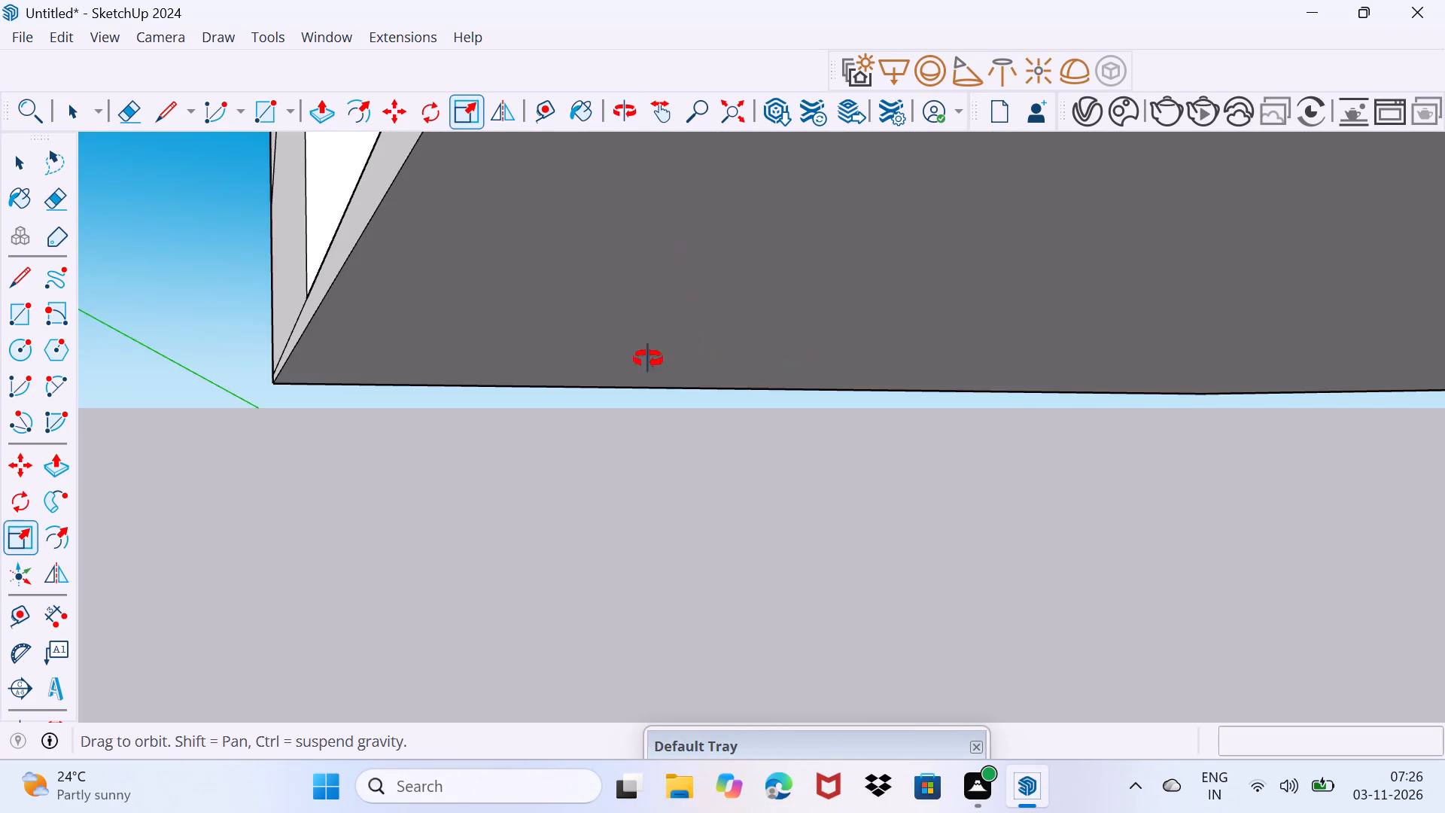
{"action": "middle_click_drag", "start_coordinate": [648, 359], "coordinate": [612, 478]}
{"action": "middle_click_drag", "start_coordinate": [613, 325], "coordinate": [615, 333], "text": "shift"}
{"action": "scroll", "coordinate": [613, 325], "scroll_direction": "down", "scroll_amount": 4, "text": "shift"}
{"action": "middle_click_drag", "start_coordinate": [623, 250], "coordinate": [650, 565]}
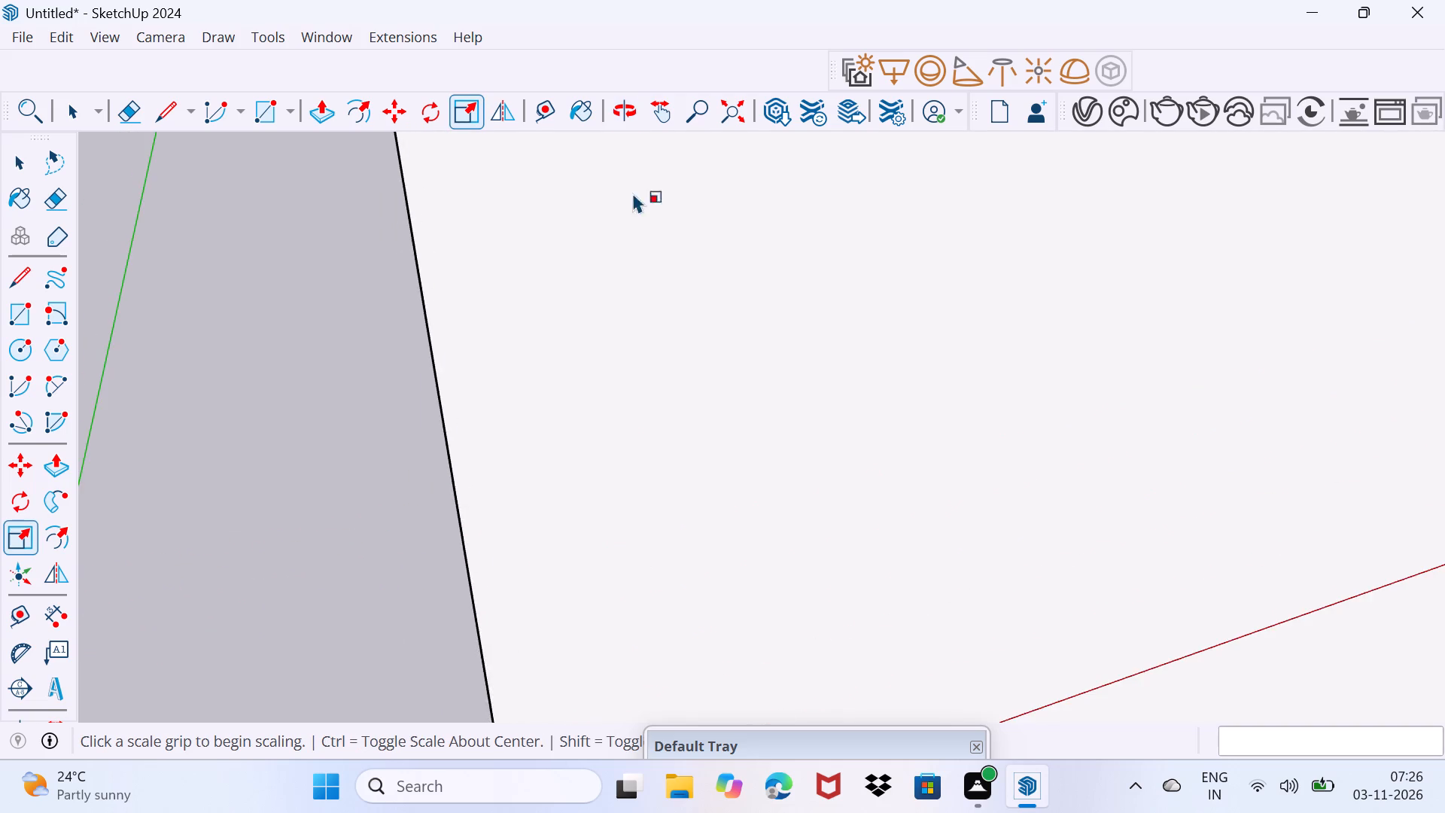
{"action": "scroll", "coordinate": [632, 143], "scroll_direction": "down", "scroll_amount": 10}
{"action": "middle_click_drag", "start_coordinate": [639, 222], "coordinate": [628, 523], "text": "shift"}
{"action": "middle_click_drag", "start_coordinate": [621, 513], "coordinate": [576, 411]}
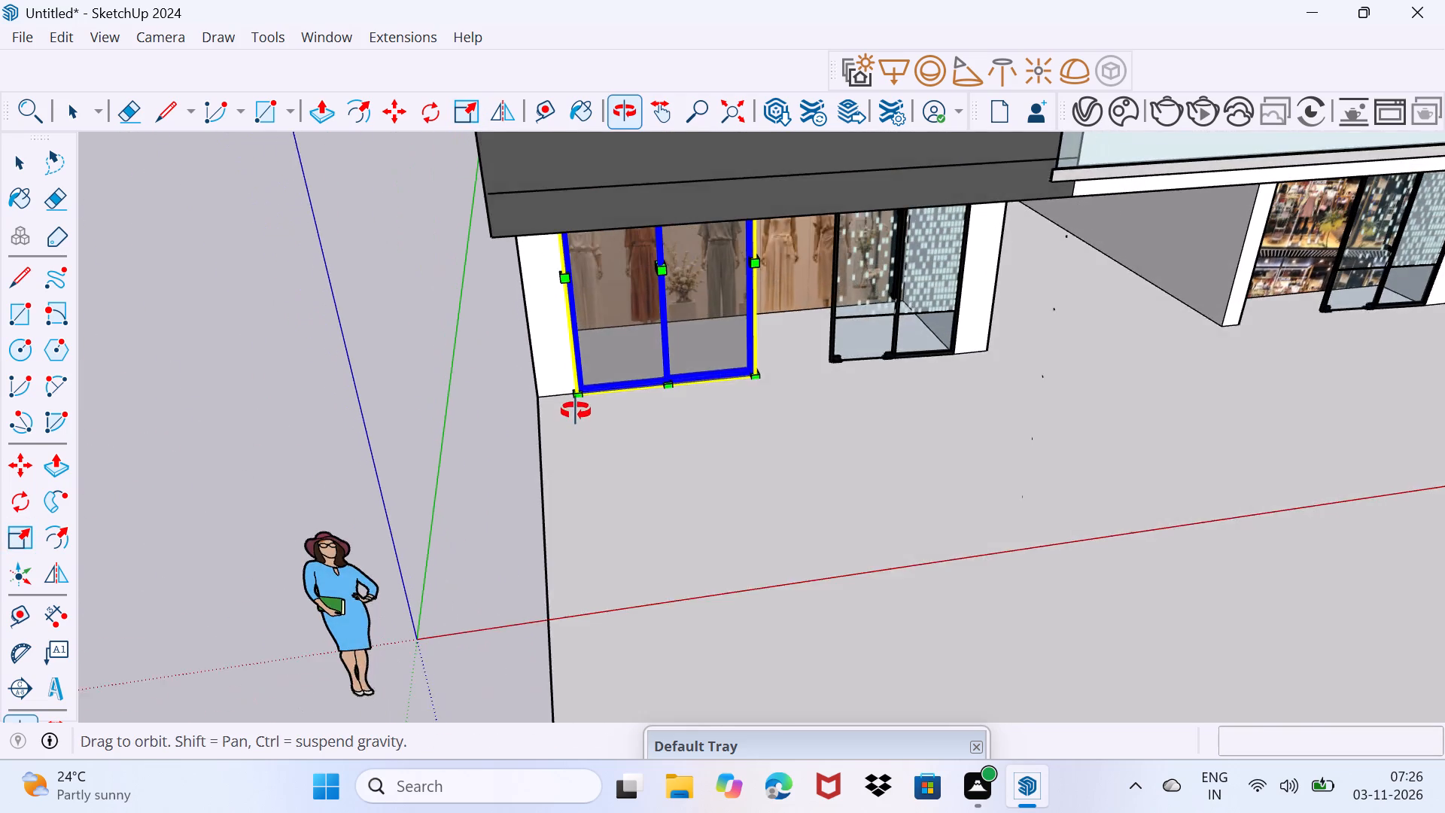
{"action": "middle_click_drag", "start_coordinate": [576, 411], "coordinate": [578, 397]}
{"action": "key", "text": "m"}
{"action": "left_click", "coordinate": [579, 403]}
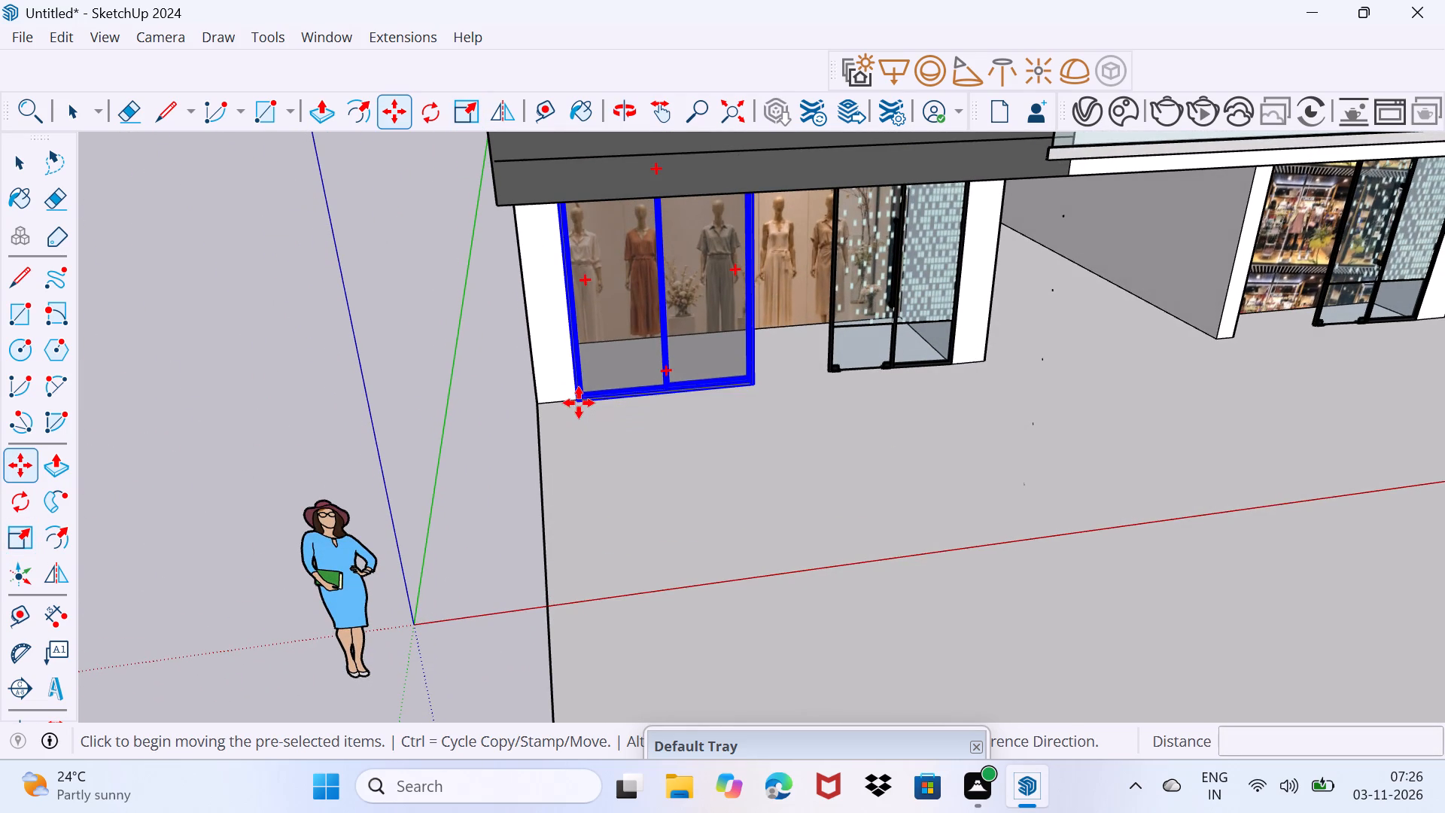
{"action": "middle_click_drag", "start_coordinate": [843, 364], "coordinate": [515, 483], "text": "shift"}
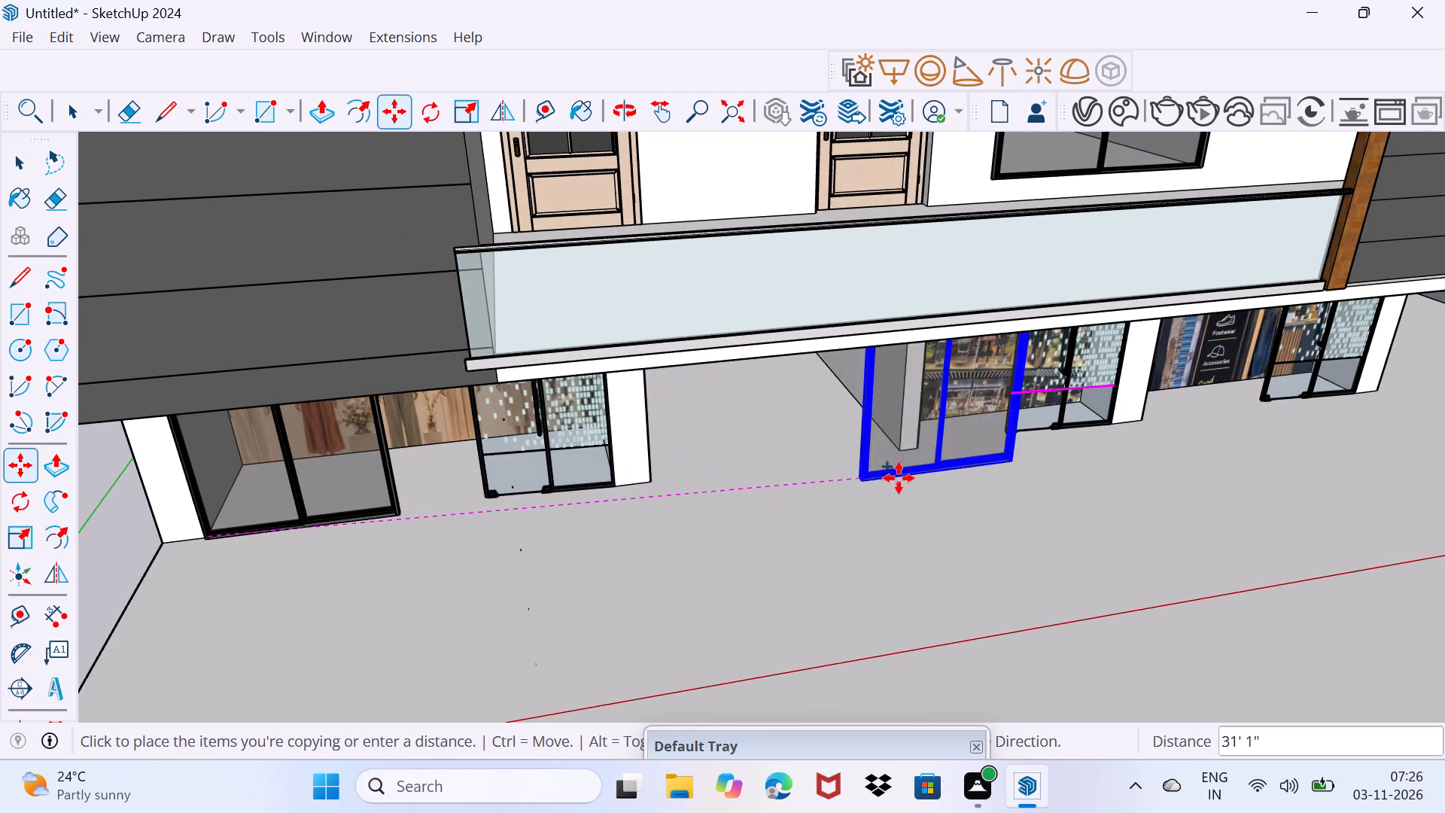
{"action": "left_click", "coordinate": [917, 445]}
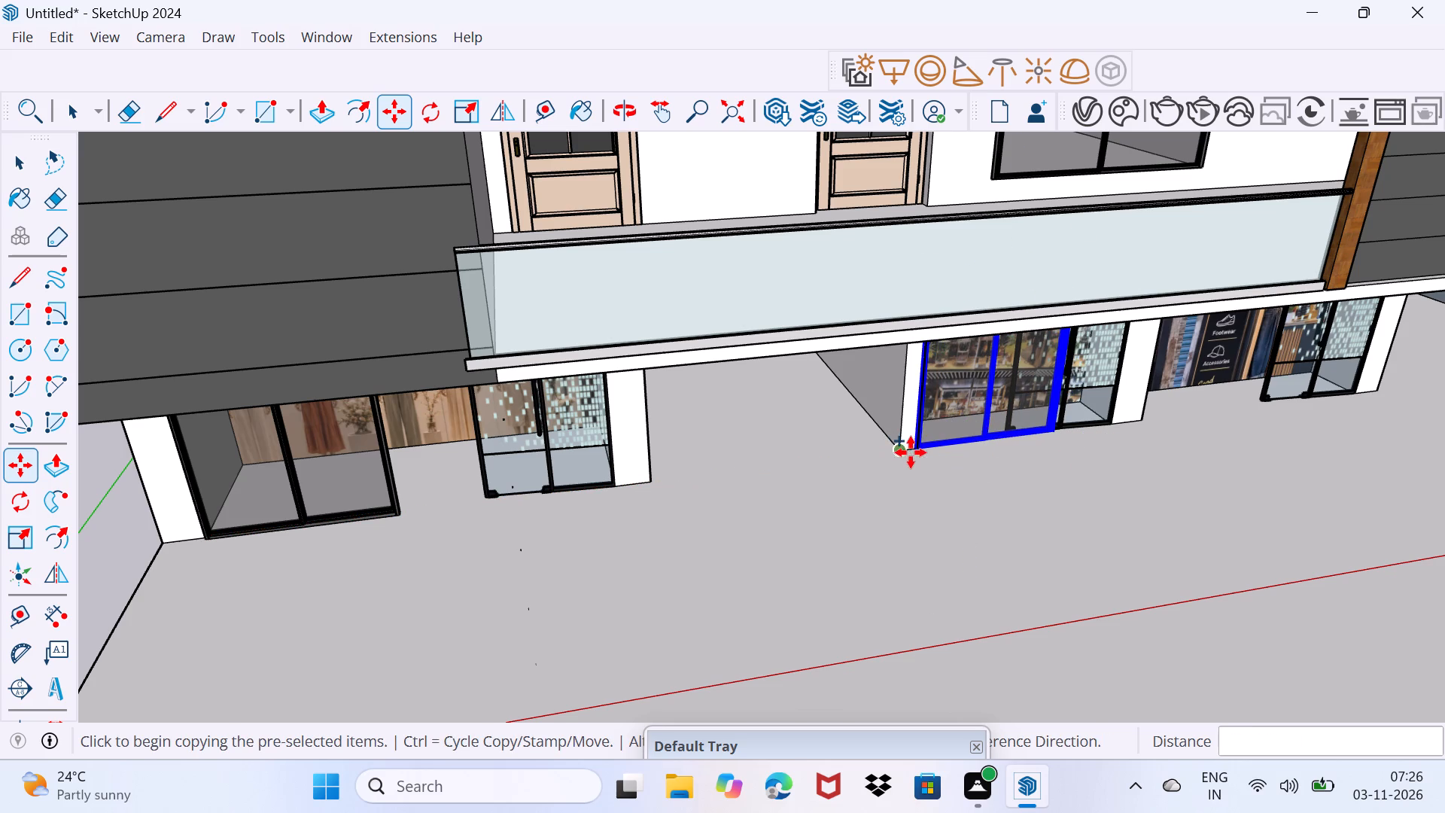
Copy the second shop's window about 13' 8" along the red axis to the third shop, at the base of the dividing pillar.
{"action": "left_click", "coordinate": [916, 453]}
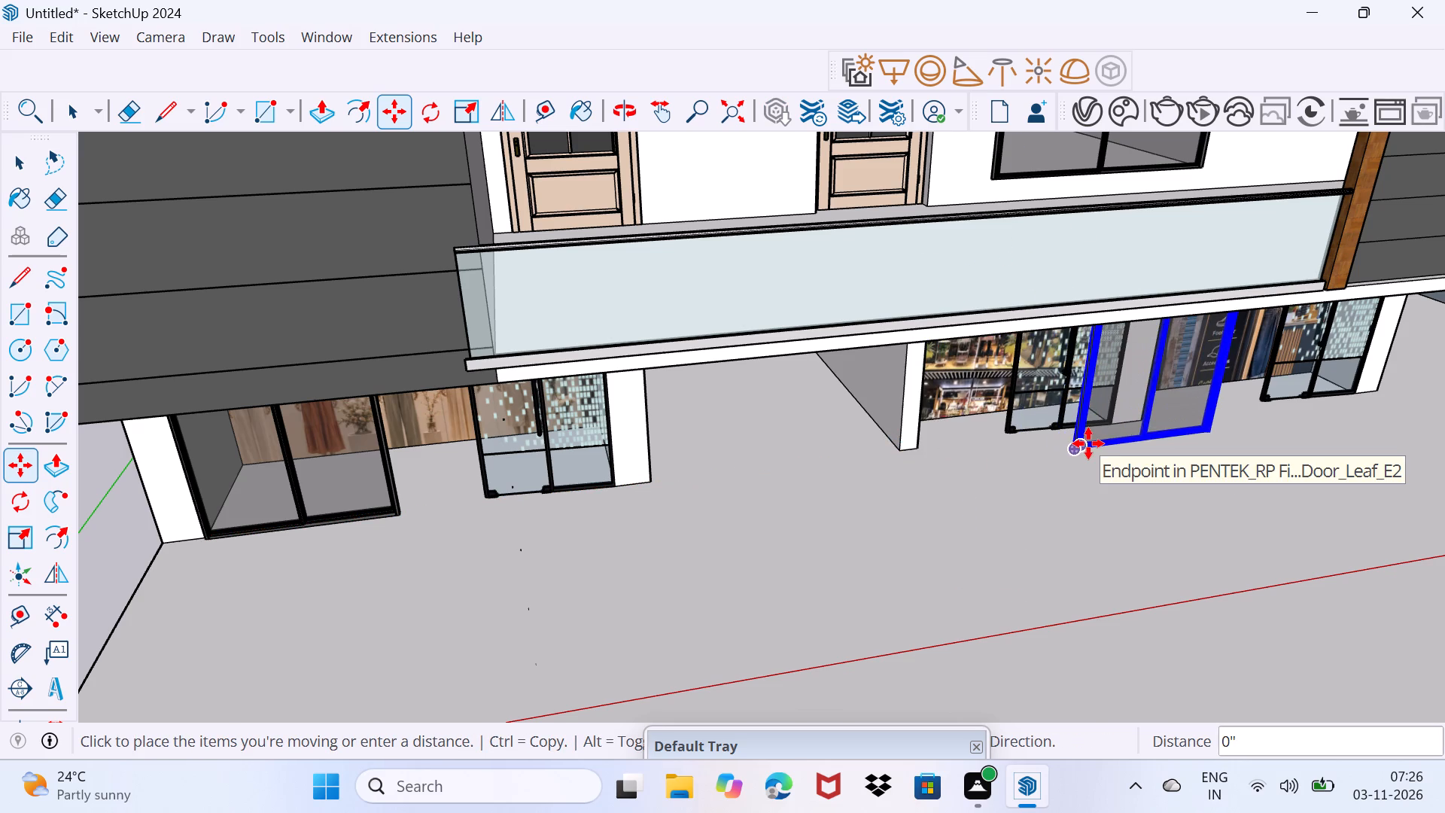
{"action": "middle_click_drag", "start_coordinate": [1089, 446], "coordinate": [926, 501]}
{"action": "scroll", "coordinate": [1000, 478], "scroll_direction": "up", "scroll_amount": 6}
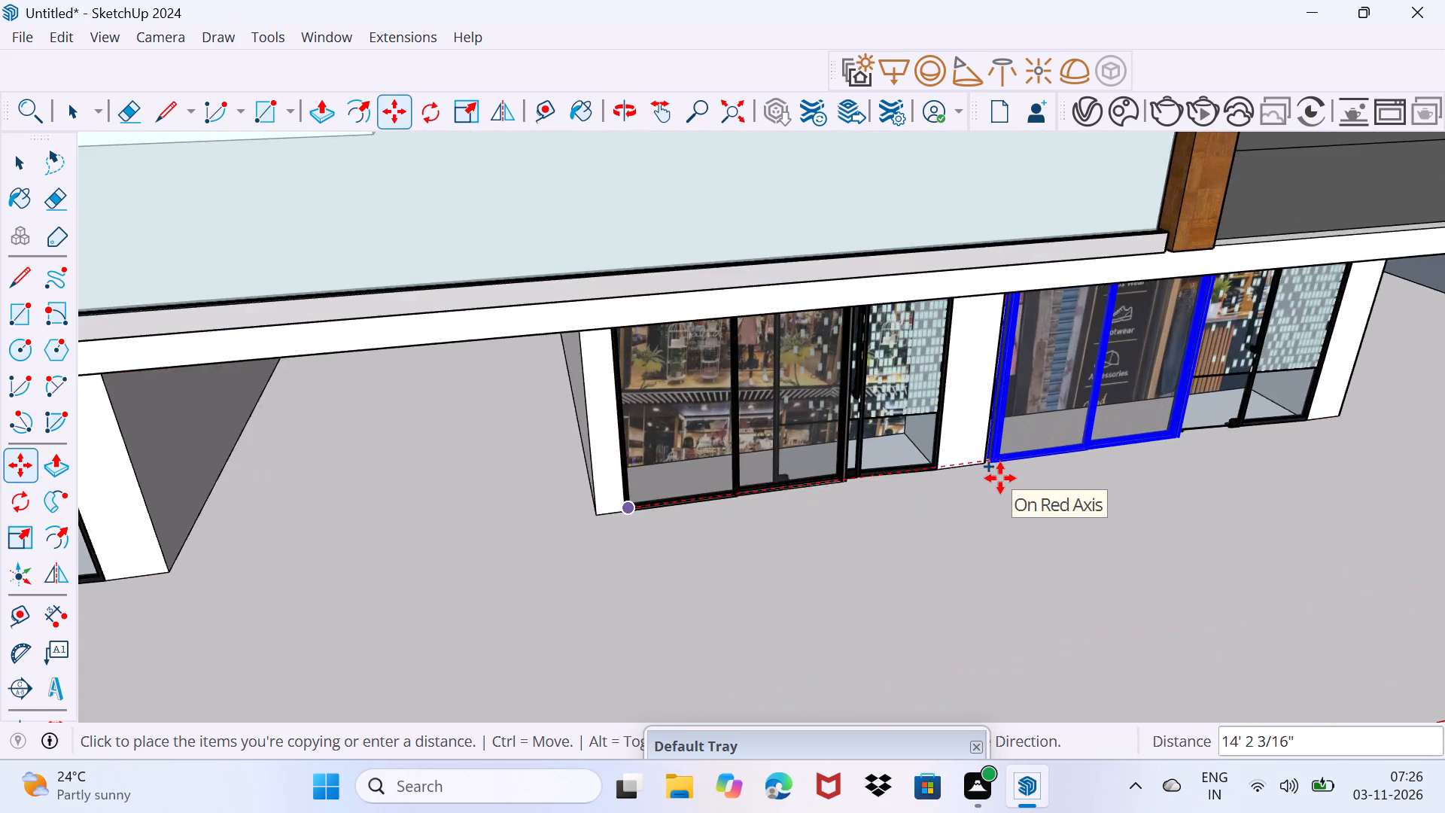
{"action": "scroll", "coordinate": [1000, 478], "scroll_direction": "up", "scroll_amount": 4}
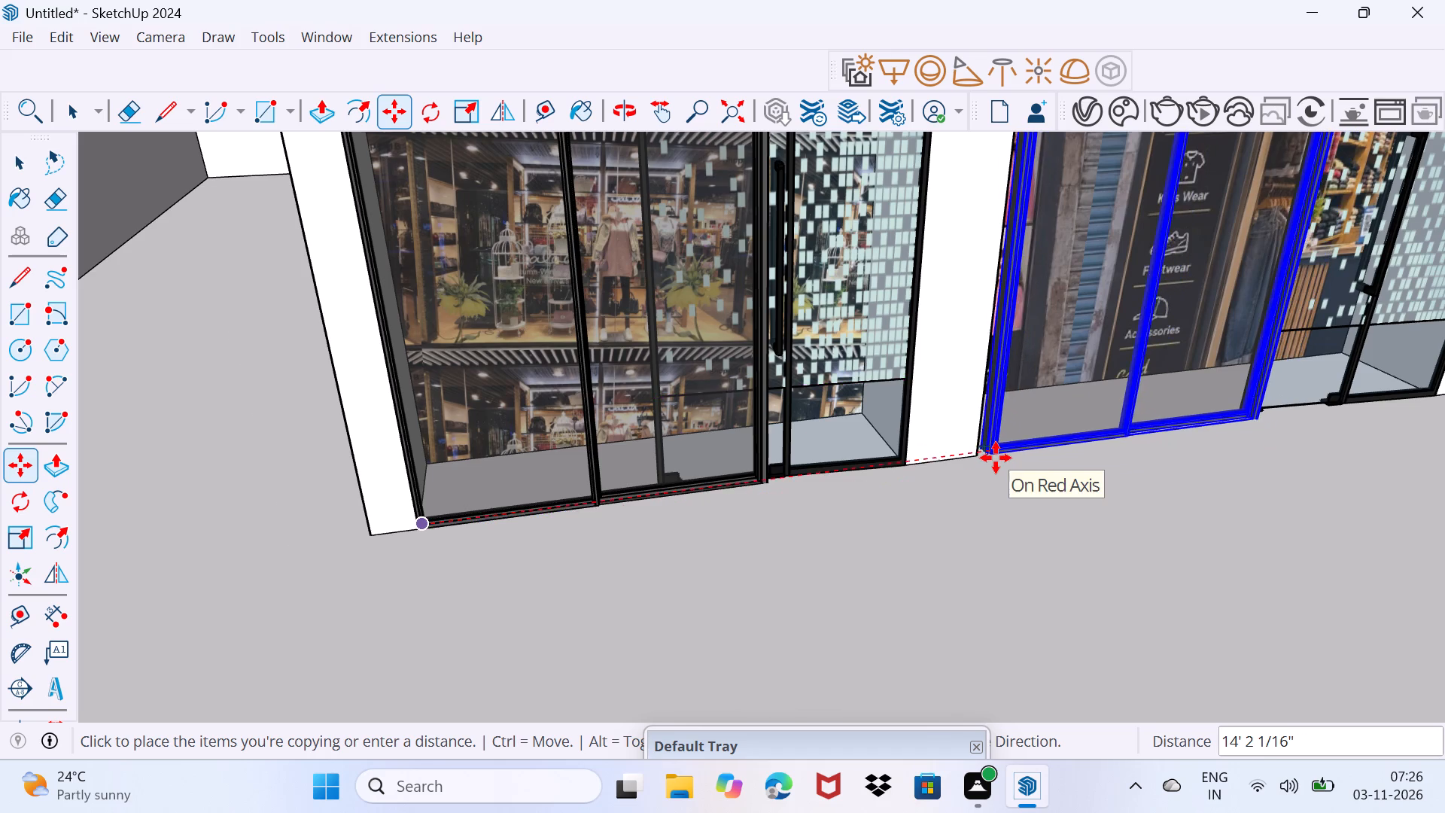
{"action": "scroll", "coordinate": [996, 458], "scroll_direction": "up", "scroll_amount": 10}
{"action": "middle_click_drag", "start_coordinate": [996, 458], "coordinate": [784, 369]}
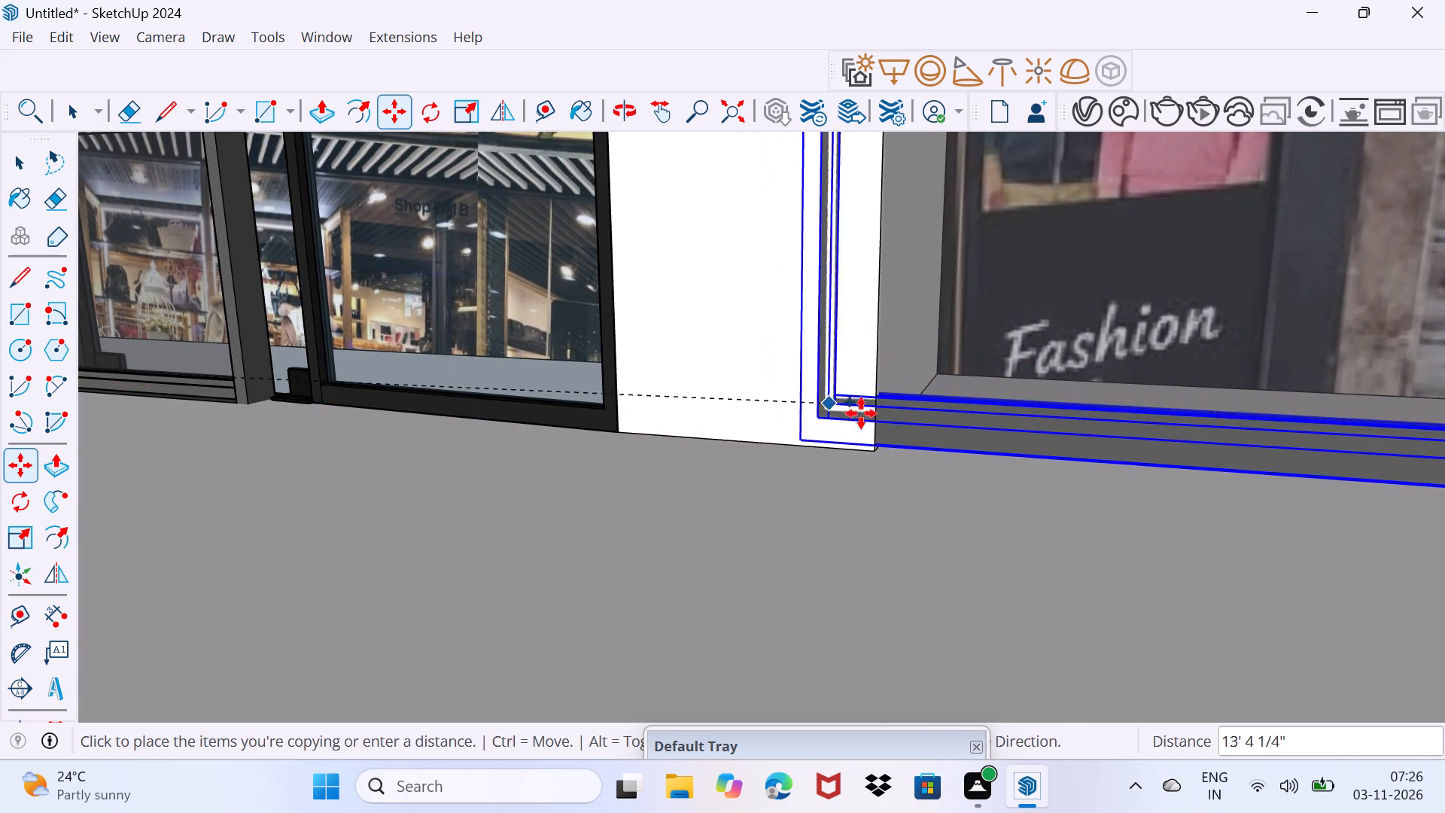
{"action": "left_click", "coordinate": [885, 449]}
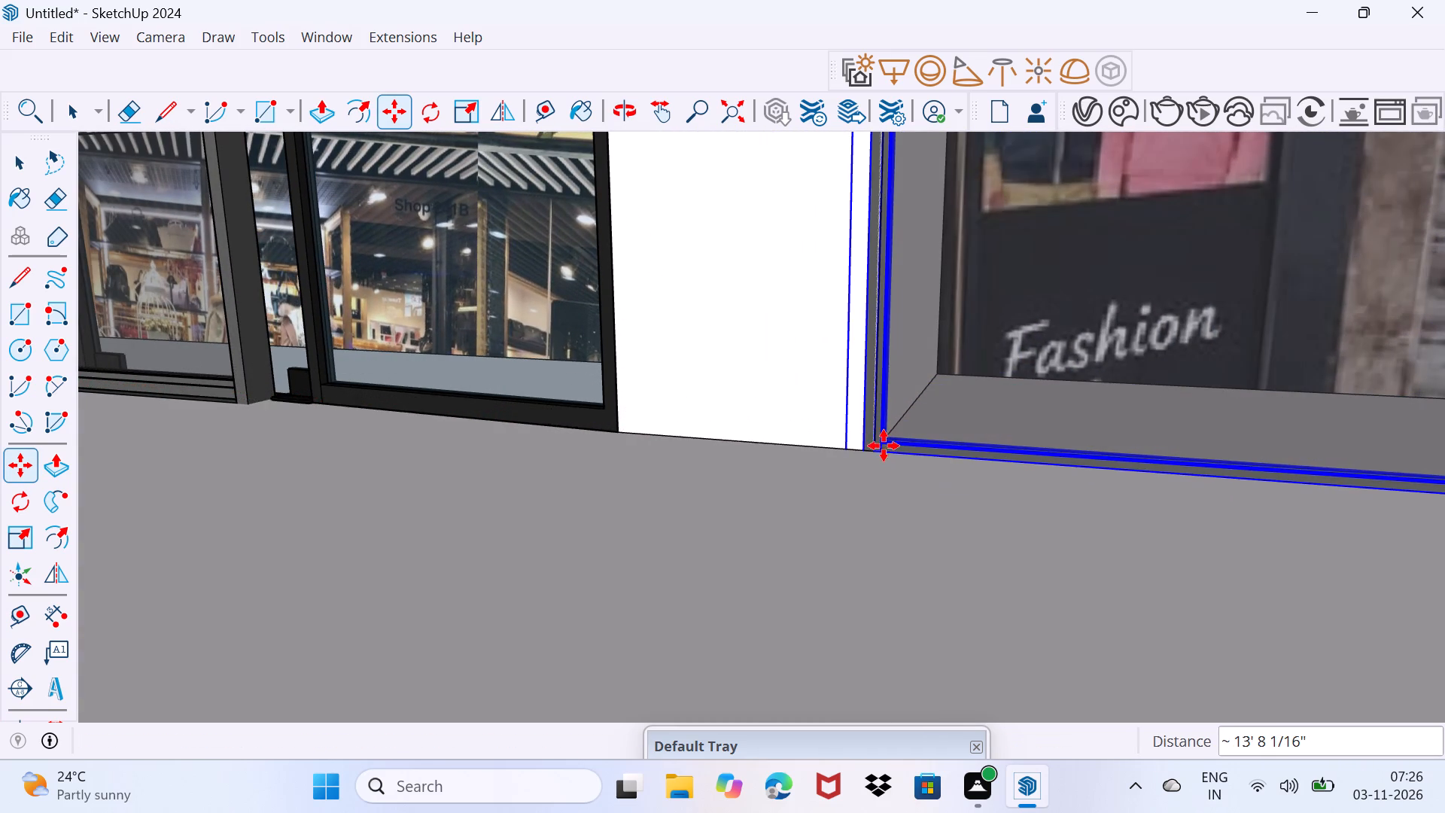
Widen the third shop's display window by a red scale of about 1.07 so it meets the glass door.
{"action": "scroll", "coordinate": [881, 427], "scroll_direction": "down", "scroll_amount": 15}
{"action": "middle_click_drag", "start_coordinate": [1191, 303], "coordinate": [1099, 309]}
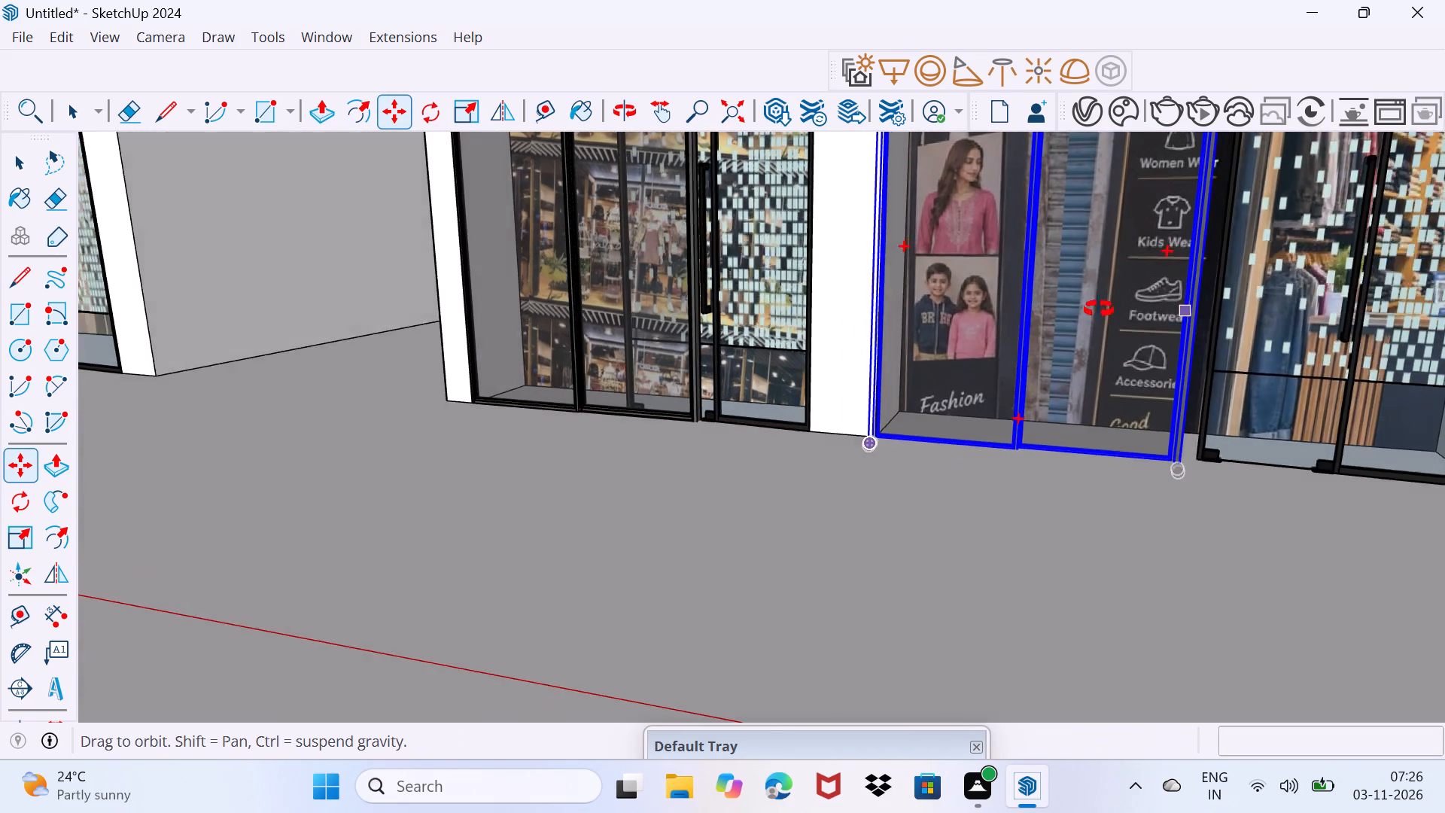
{"action": "middle_click_drag", "start_coordinate": [1099, 309], "coordinate": [1012, 309]}
{"action": "key", "text": "s"}
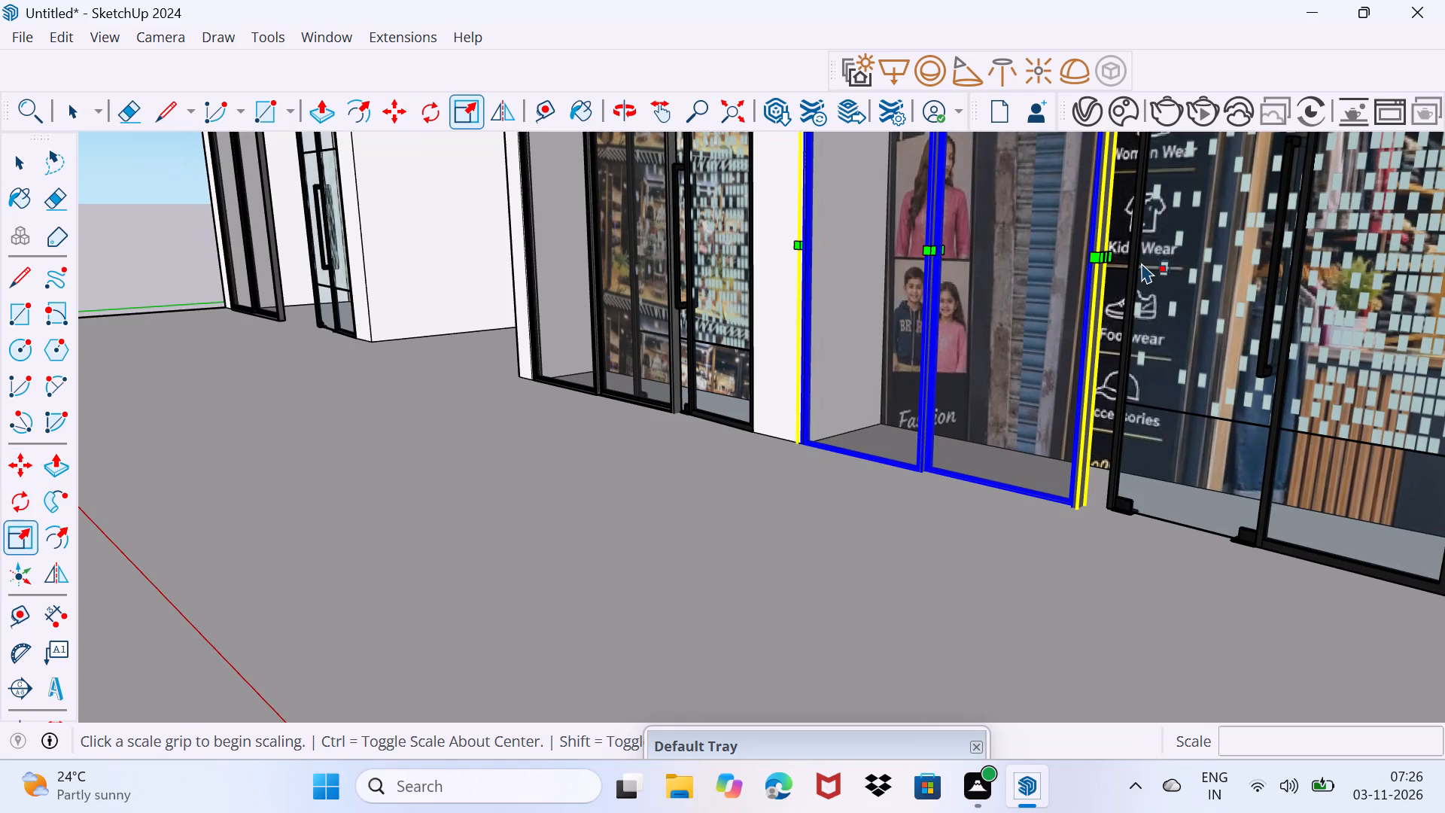
{"action": "scroll", "coordinate": [1141, 263], "scroll_direction": "up", "scroll_amount": 3}
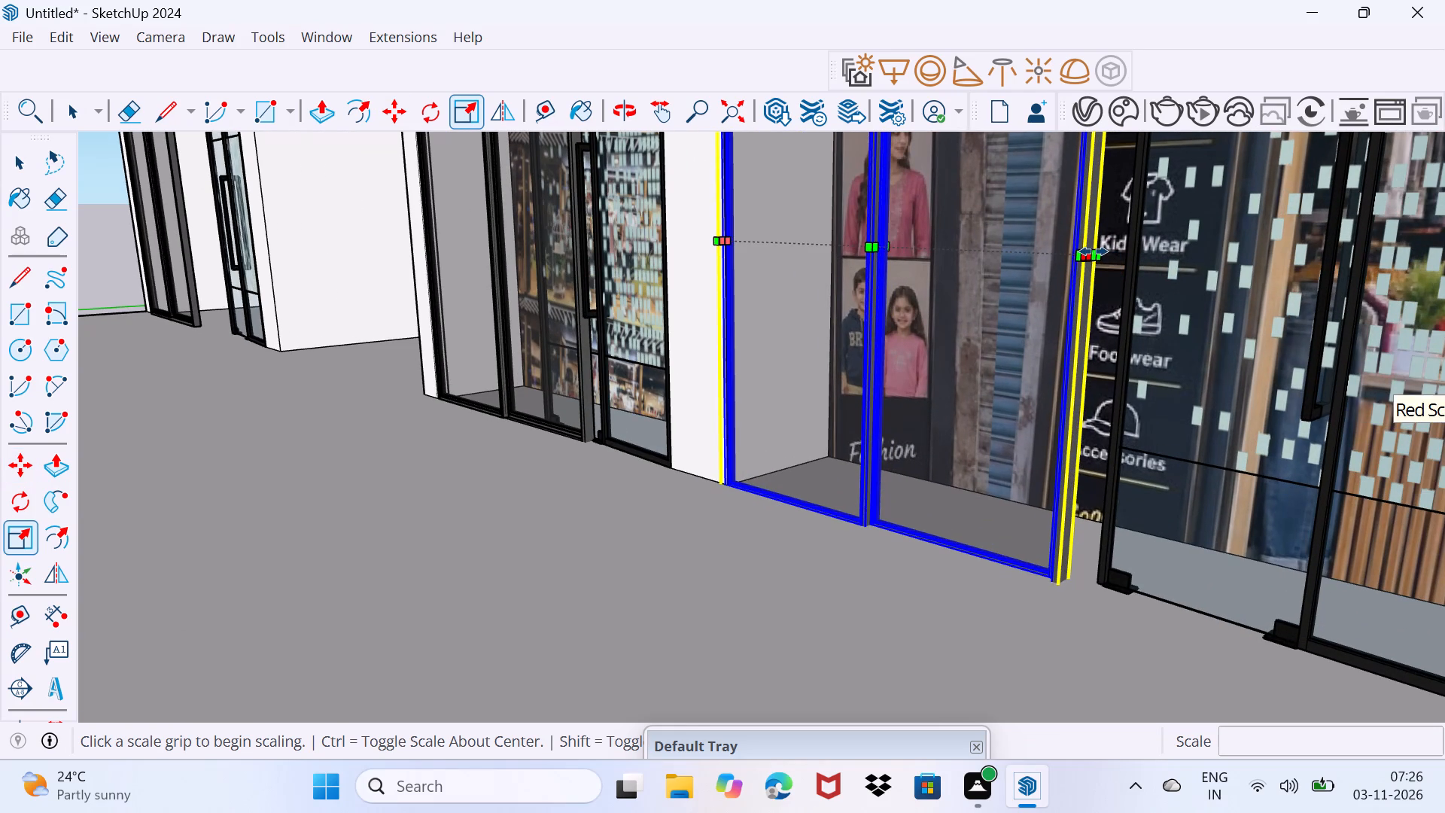
{"action": "left_click", "coordinate": [1094, 251]}
{"action": "left_click", "coordinate": [1135, 253]}
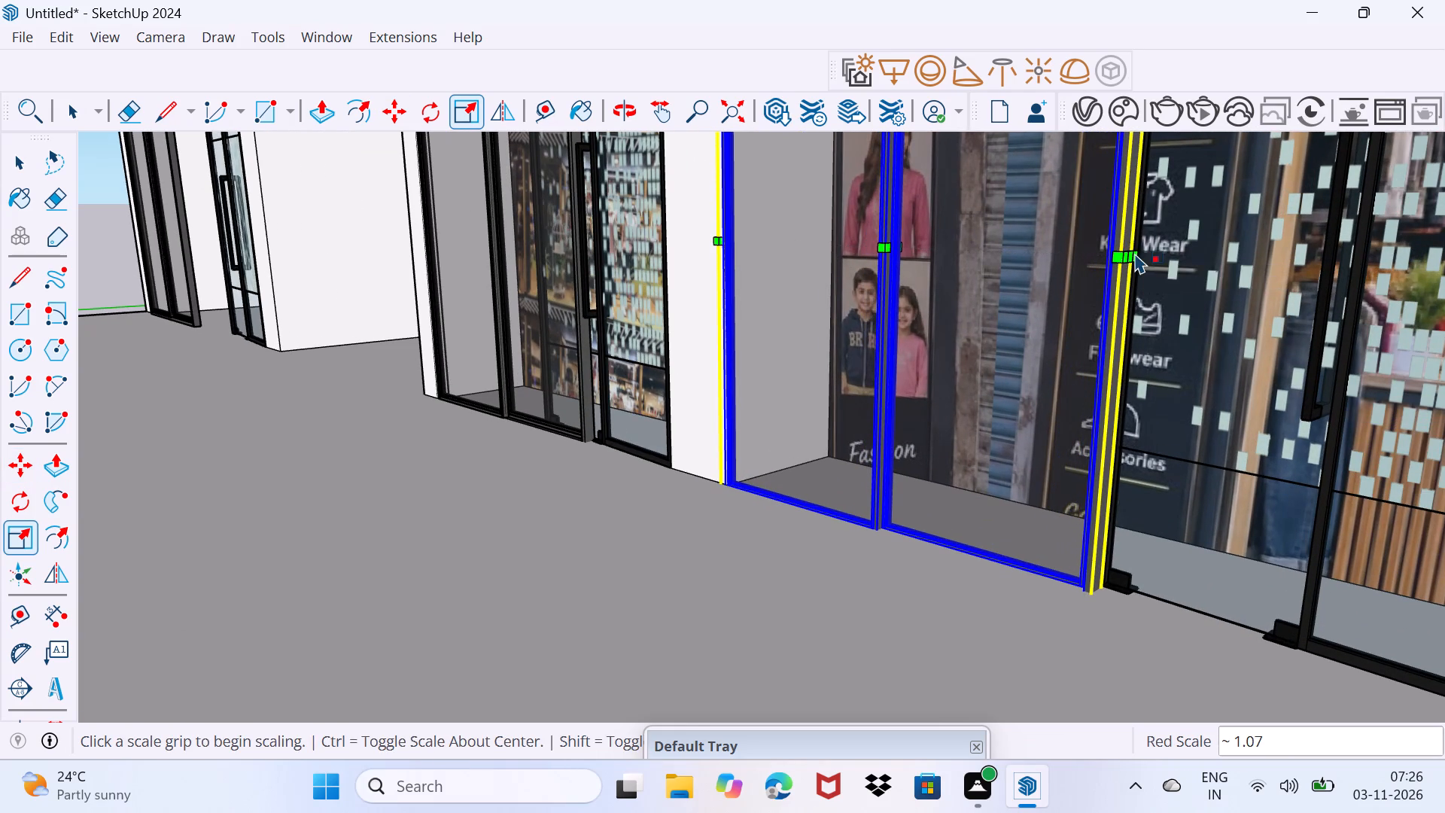
{"action": "key", "text": "space"}
{"action": "left_click_drag", "start_coordinate": [1054, 443], "coordinate": [1094, 417]}
Scale the second shop's display window from its door-side edge by 0.63 along red and -5.73 along green.
{"action": "middle_click_drag", "start_coordinate": [1037, 424], "coordinate": [1198, 397]}
{"action": "scroll", "coordinate": [1198, 397], "scroll_direction": "down", "scroll_amount": 4}
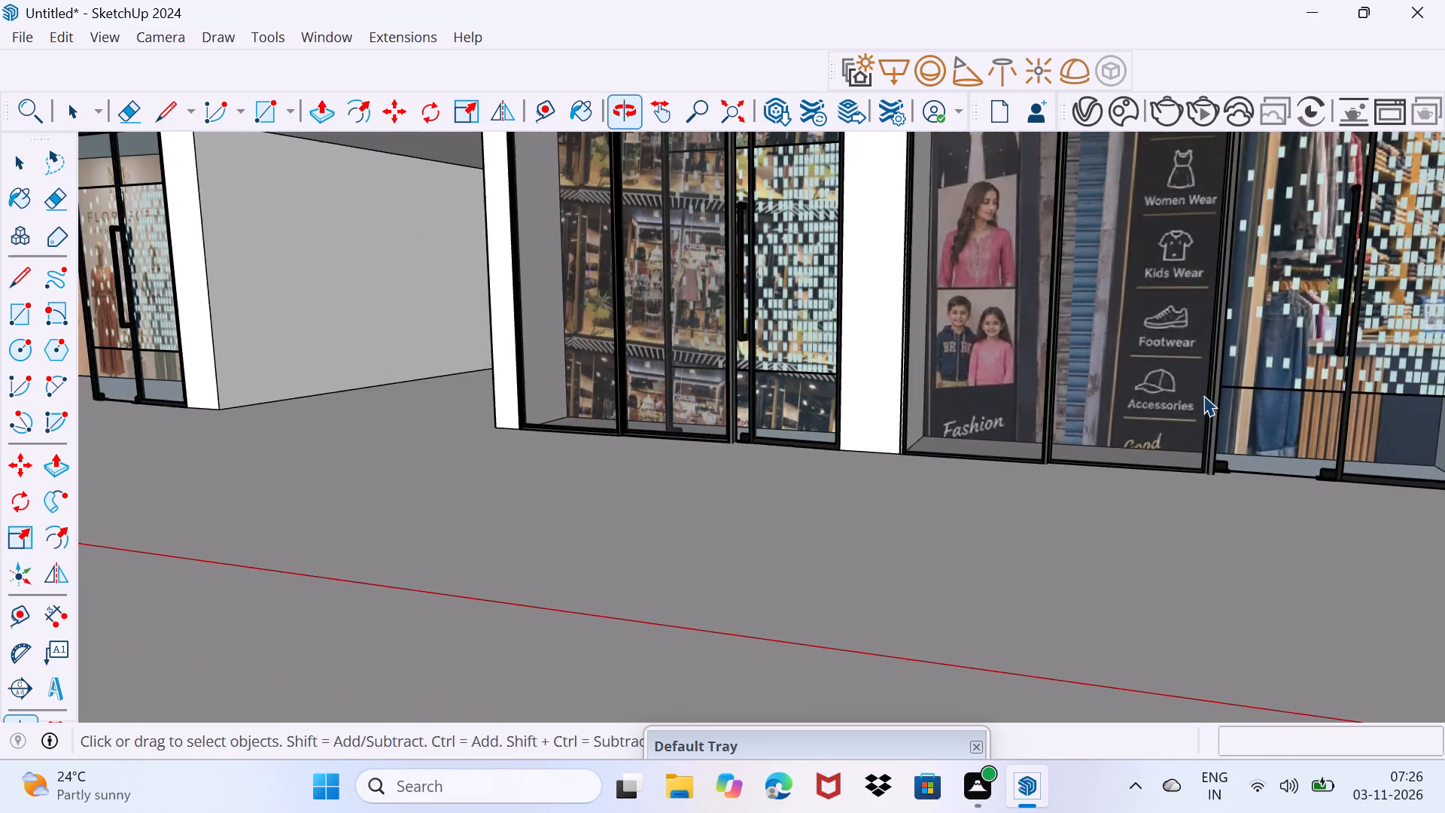
{"action": "scroll", "coordinate": [1203, 395], "scroll_direction": "down", "scroll_amount": 4}
{"action": "scroll", "coordinate": [766, 411], "scroll_direction": "up", "scroll_amount": 11}
{"action": "middle_click_drag", "start_coordinate": [817, 352], "coordinate": [884, 371]}
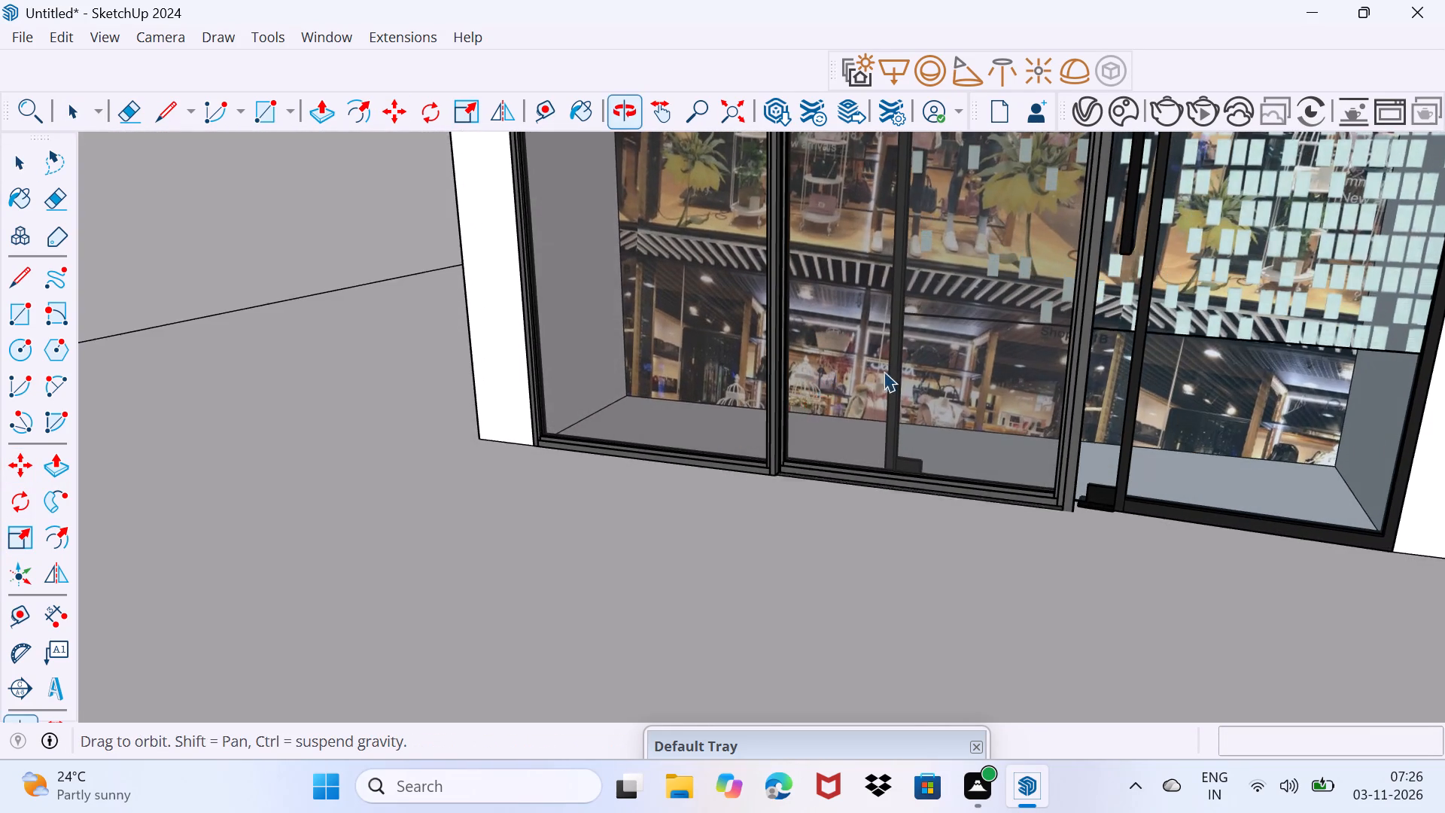
{"action": "middle_click_drag", "start_coordinate": [884, 371], "coordinate": [820, 406]}
{"action": "left_click", "coordinate": [1081, 373]}
{"action": "middle_click_drag", "start_coordinate": [1081, 373], "coordinate": [1057, 379]}
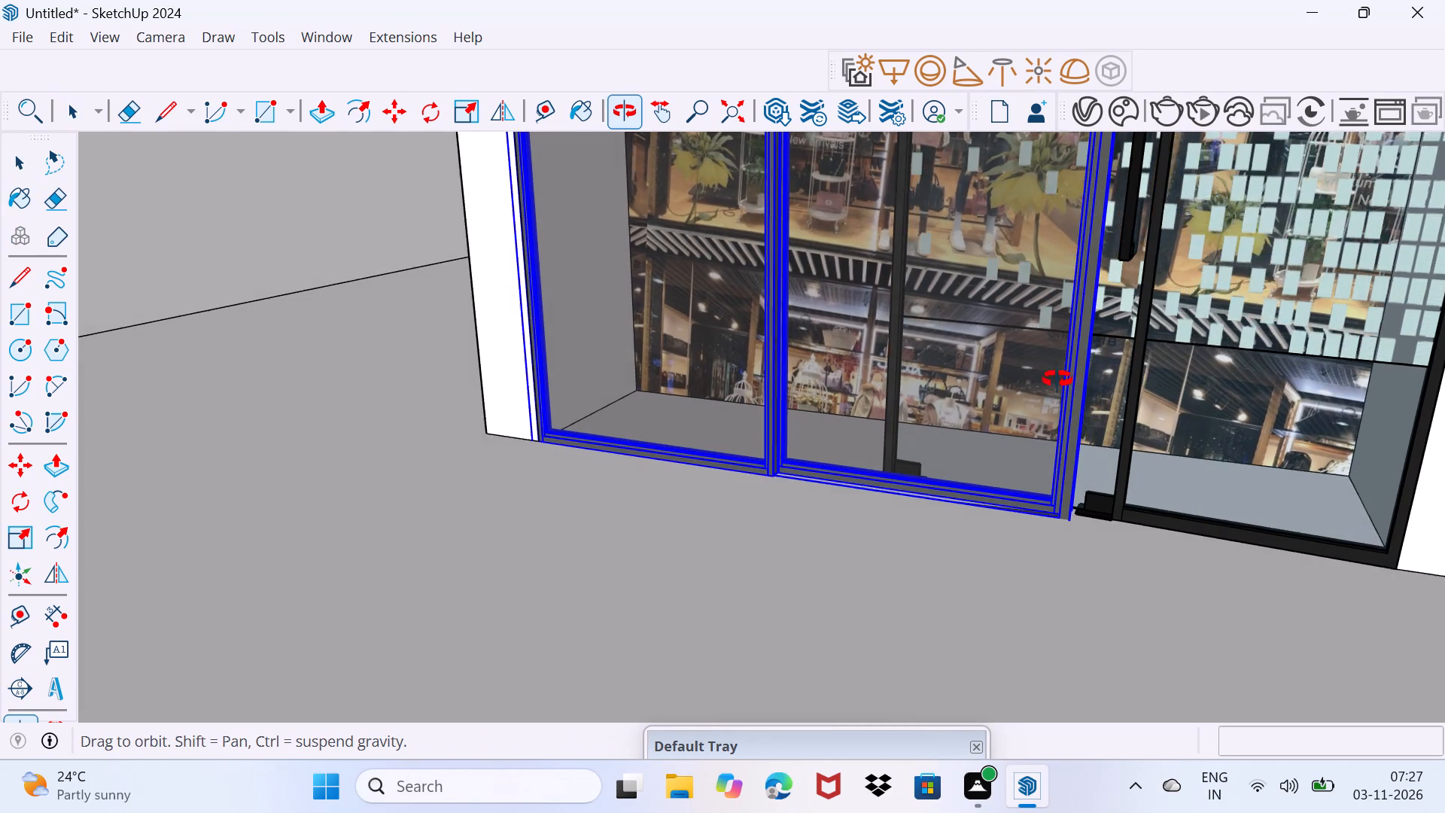
{"action": "middle_click_drag", "start_coordinate": [1057, 379], "coordinate": [1032, 382]}
{"action": "key", "text": "s"}
{"action": "middle_click_drag", "start_coordinate": [1082, 262], "coordinate": [1073, 366], "text": "shift"}
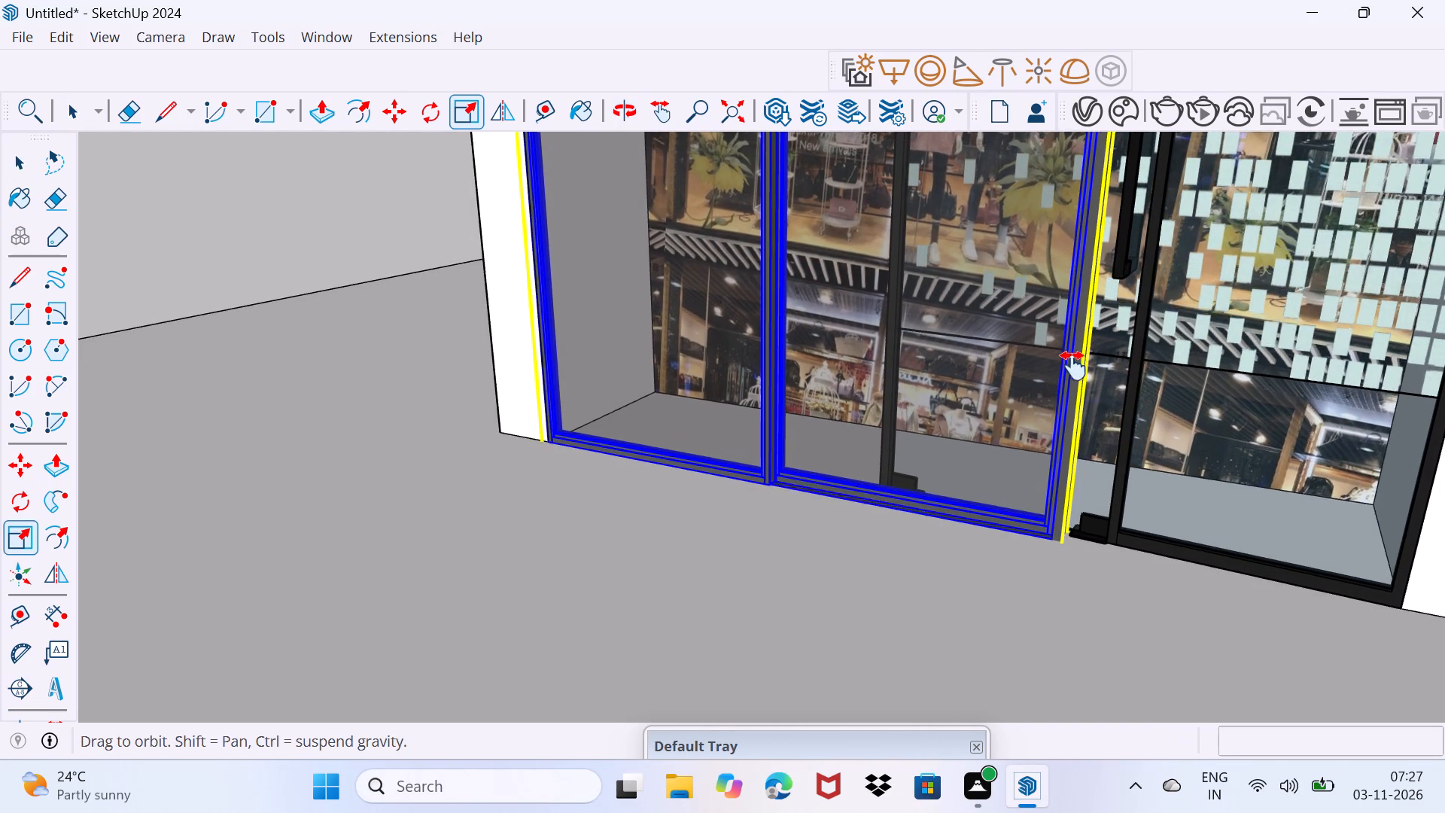
{"action": "middle_click_drag", "start_coordinate": [1073, 366], "coordinate": [1066, 433], "text": "shift"}
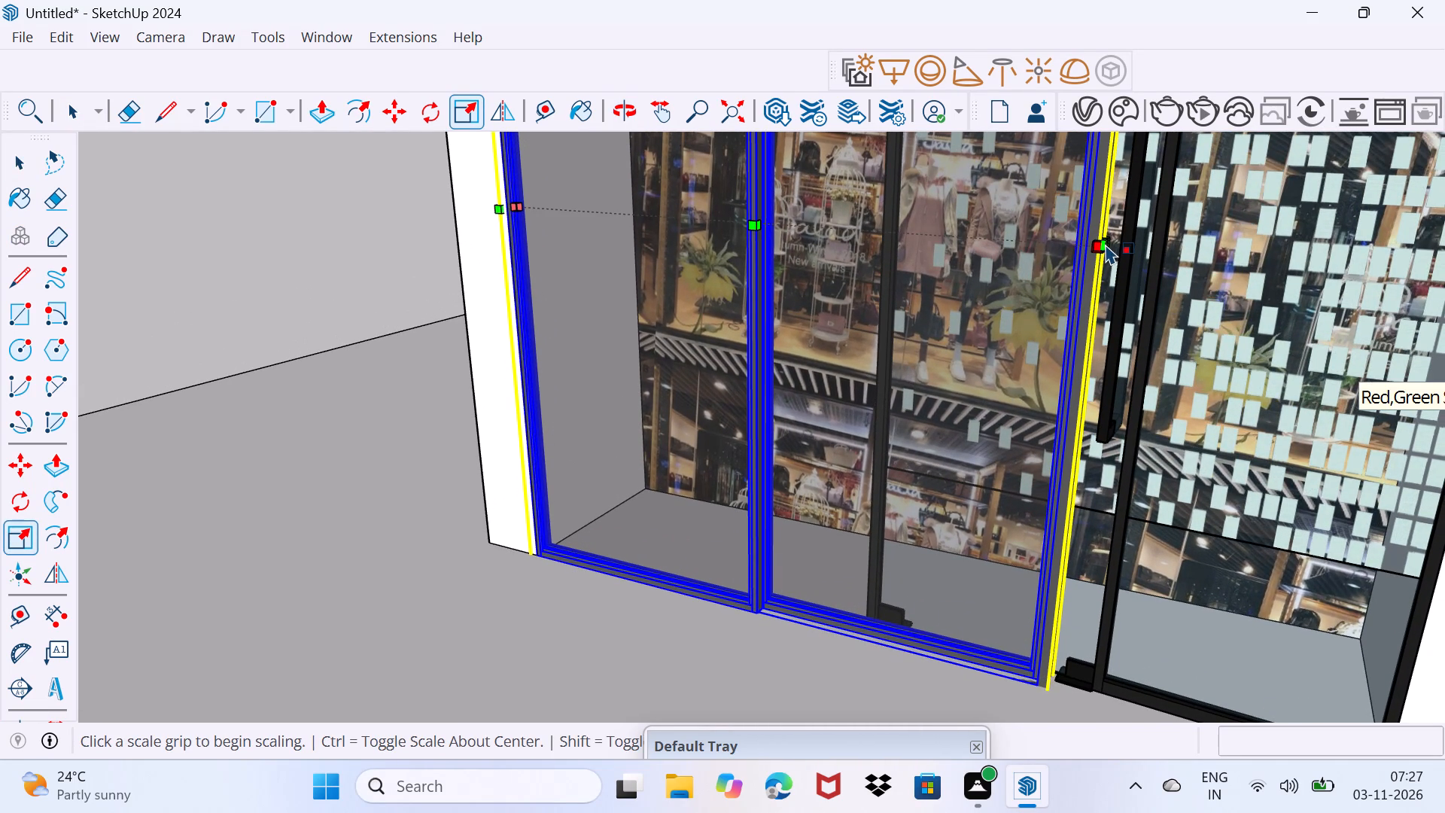
{"action": "left_click", "coordinate": [1106, 244]}
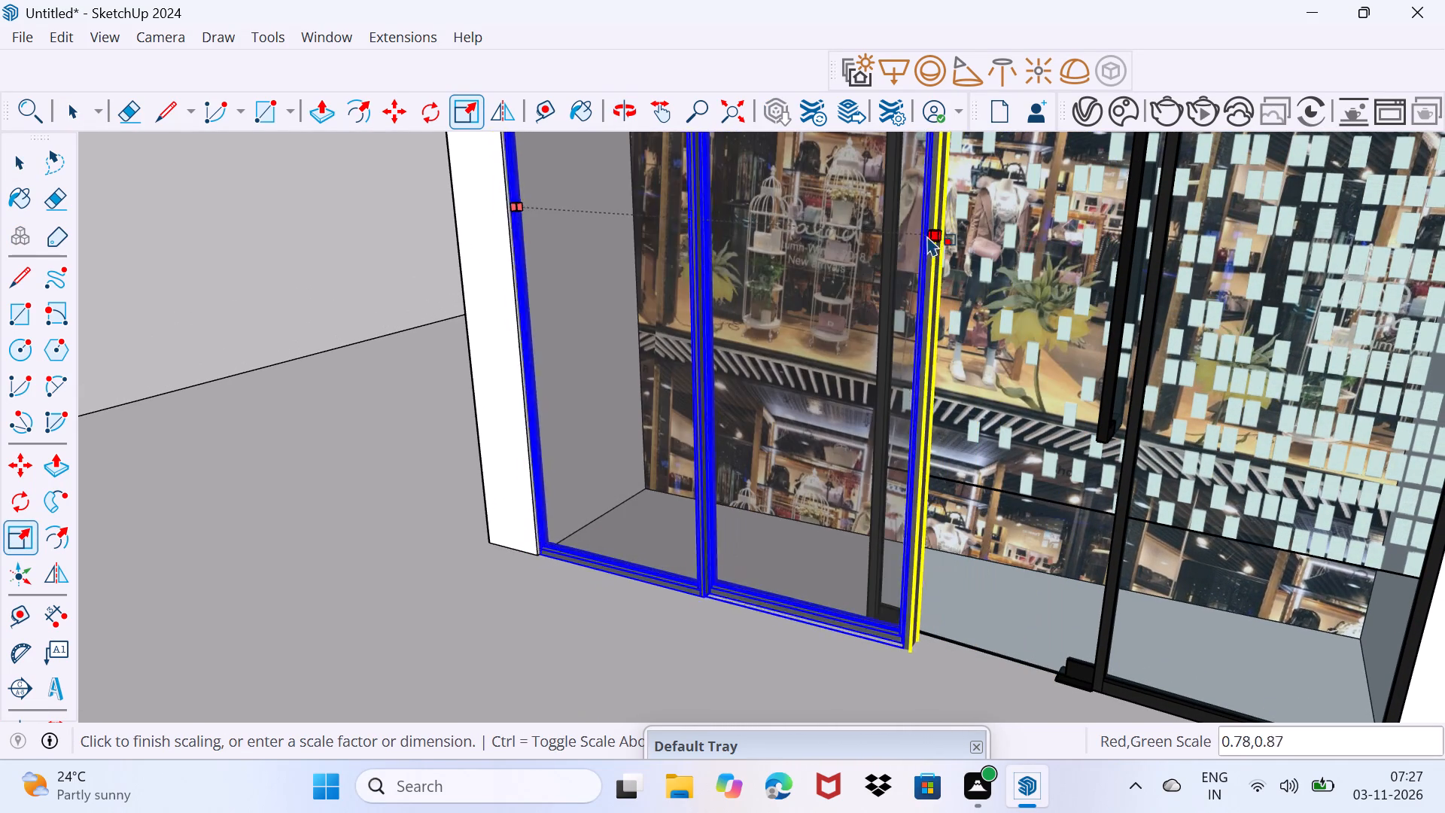
{"action": "left_click", "coordinate": [895, 212]}
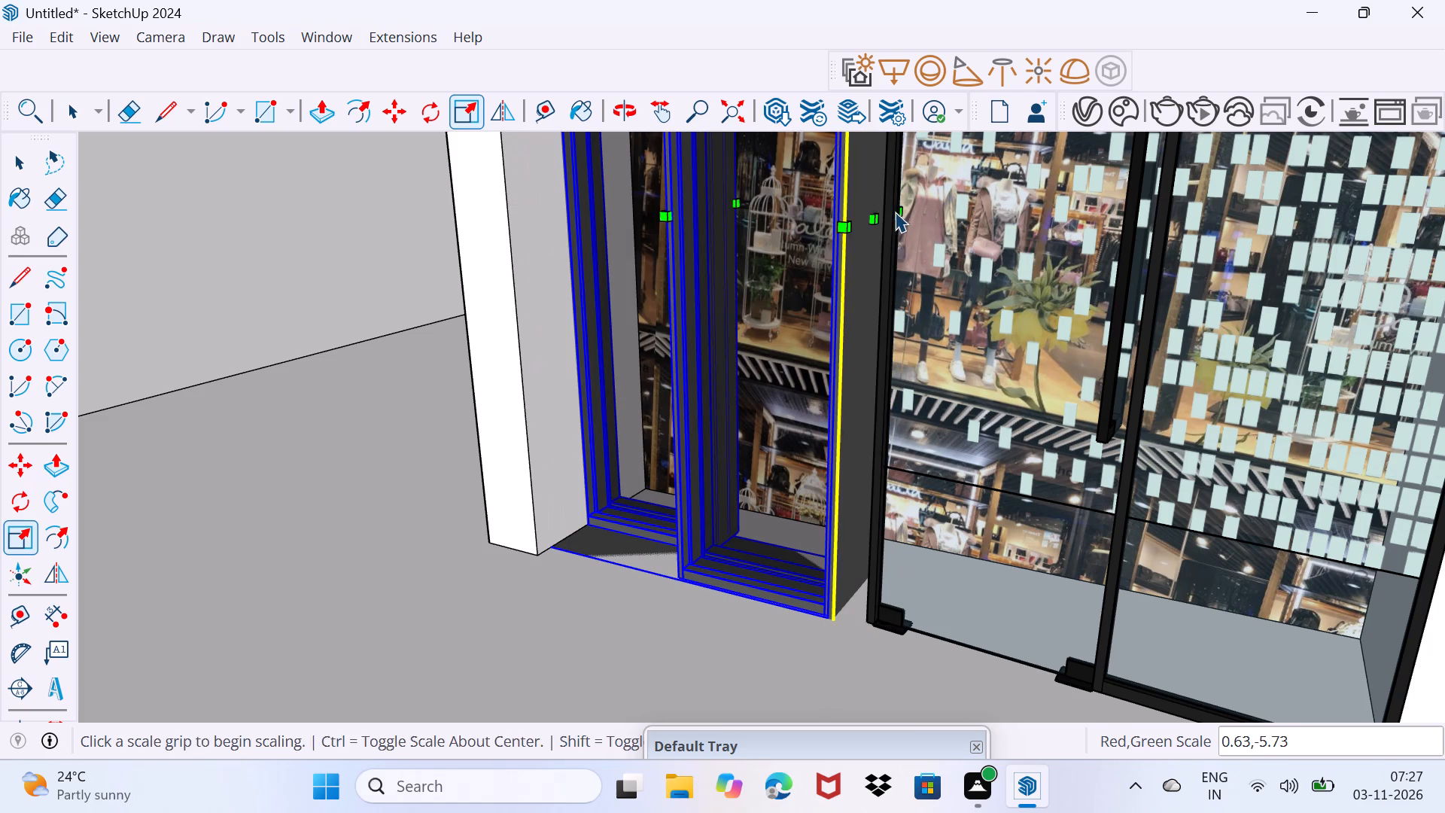
{"action": "key", "text": "space"}
{"action": "left_click_drag", "start_coordinate": [491, 462], "coordinate": [500, 445]}
{"action": "middle_click_drag", "start_coordinate": [448, 459], "coordinate": [871, 410]}
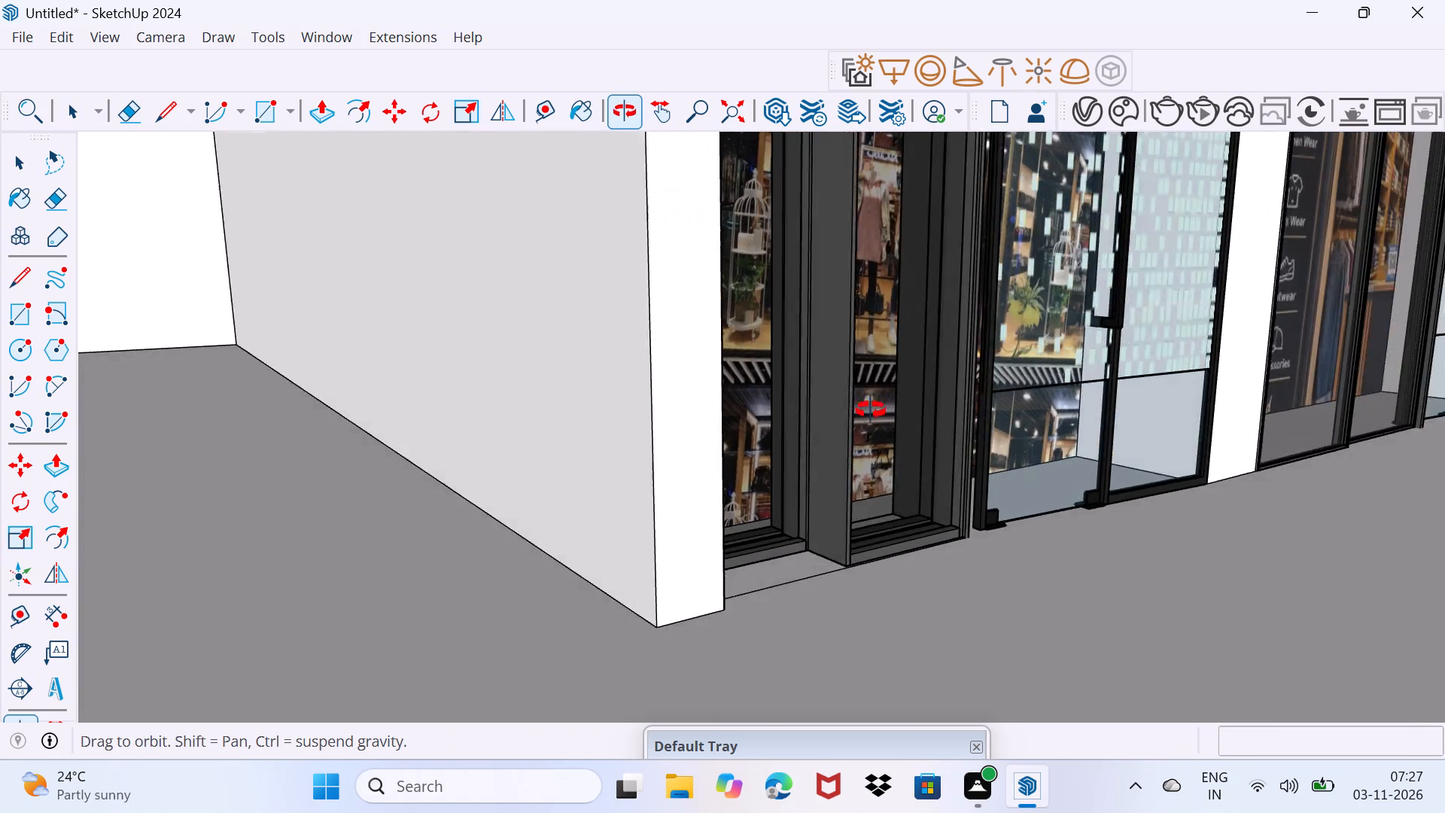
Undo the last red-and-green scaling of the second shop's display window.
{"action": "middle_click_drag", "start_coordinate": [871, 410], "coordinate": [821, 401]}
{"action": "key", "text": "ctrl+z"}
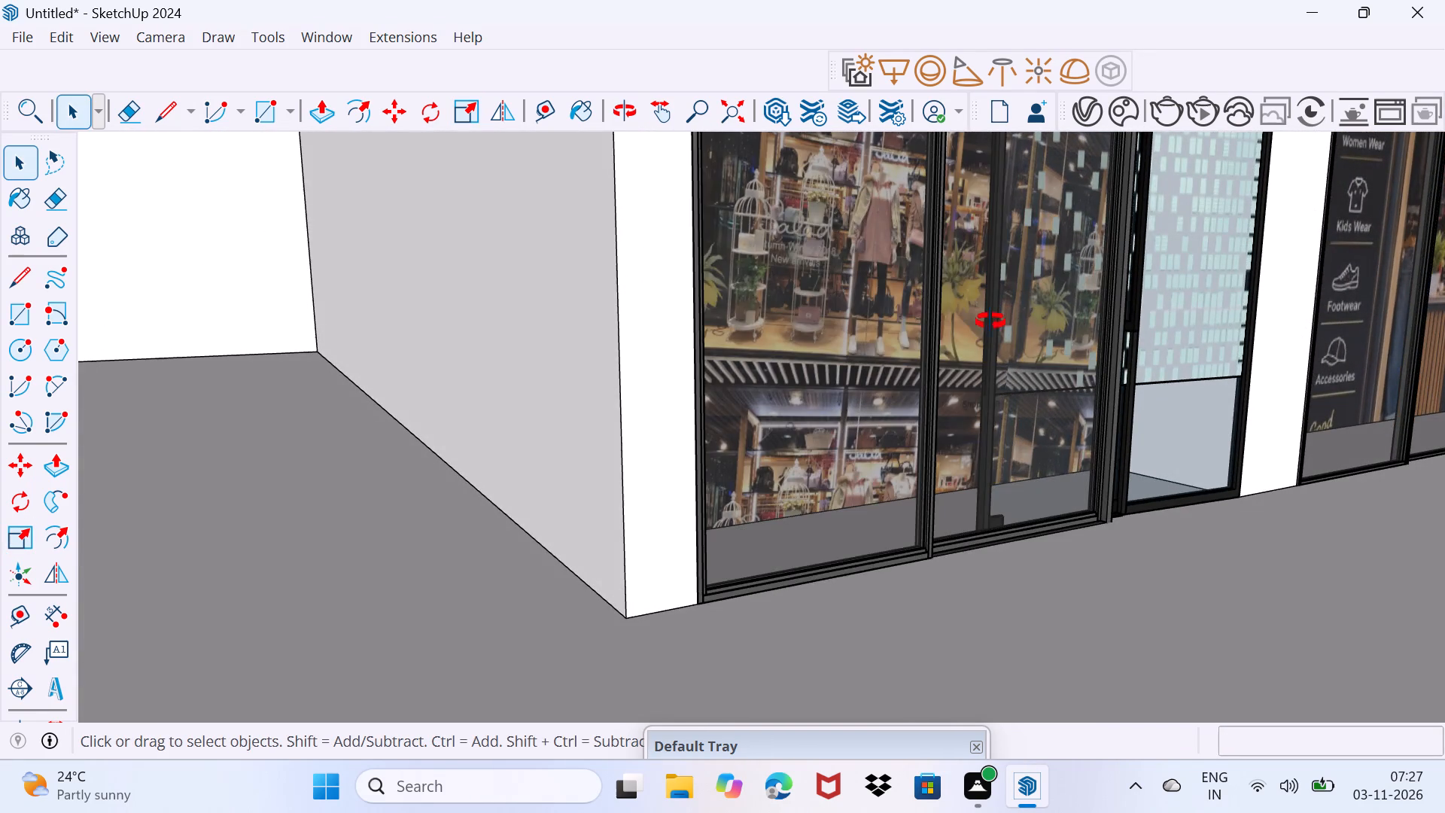
Narrow the second shop's display window by a red scale of about 0.7 so its frame meets the glass door.
{"action": "middle_click_drag", "start_coordinate": [990, 321], "coordinate": [513, 410]}
{"action": "key", "text": "s"}
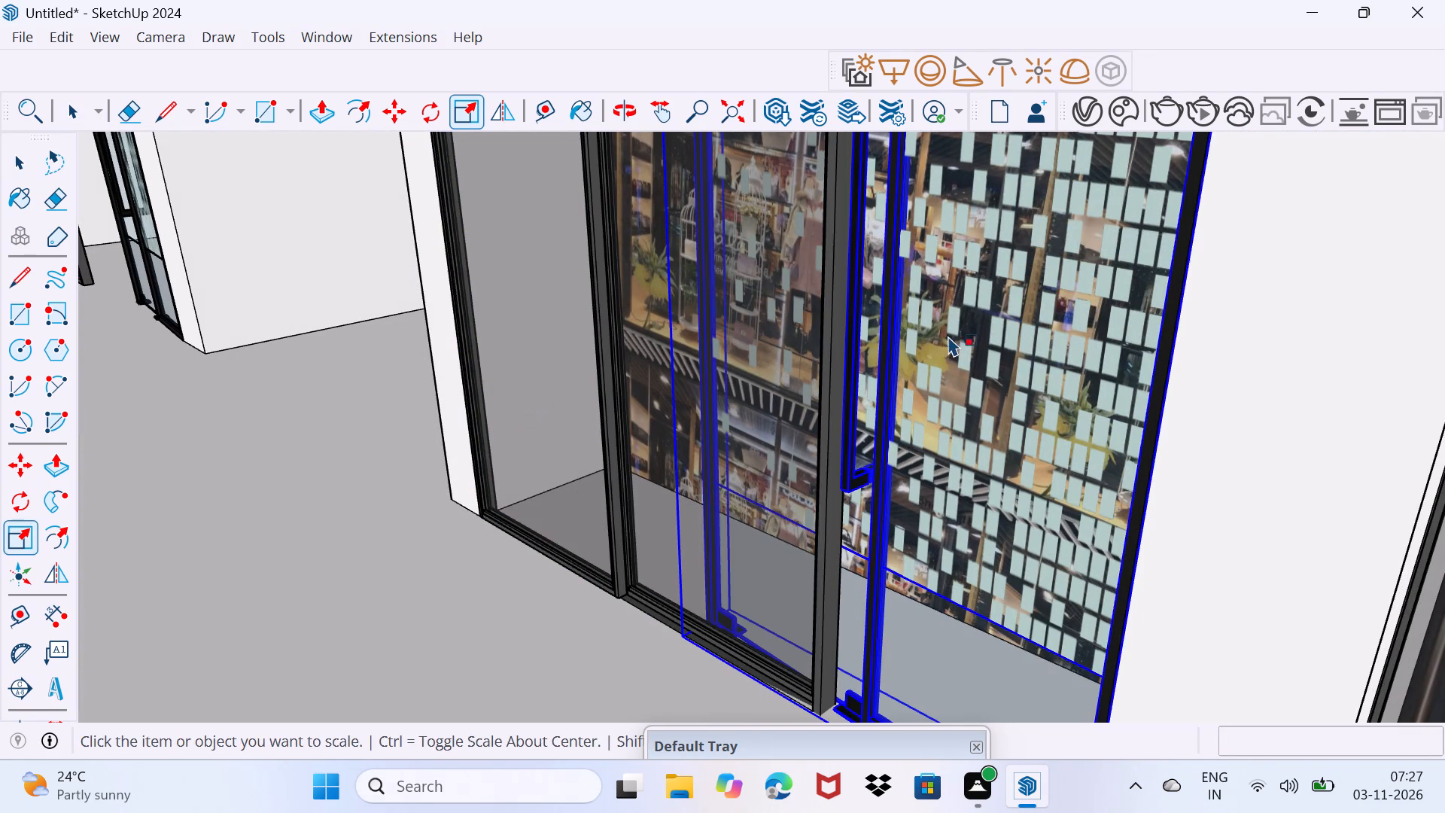
{"action": "scroll", "coordinate": [783, 332], "scroll_direction": "down", "scroll_amount": 1}
{"action": "left_click", "coordinate": [613, 404]}
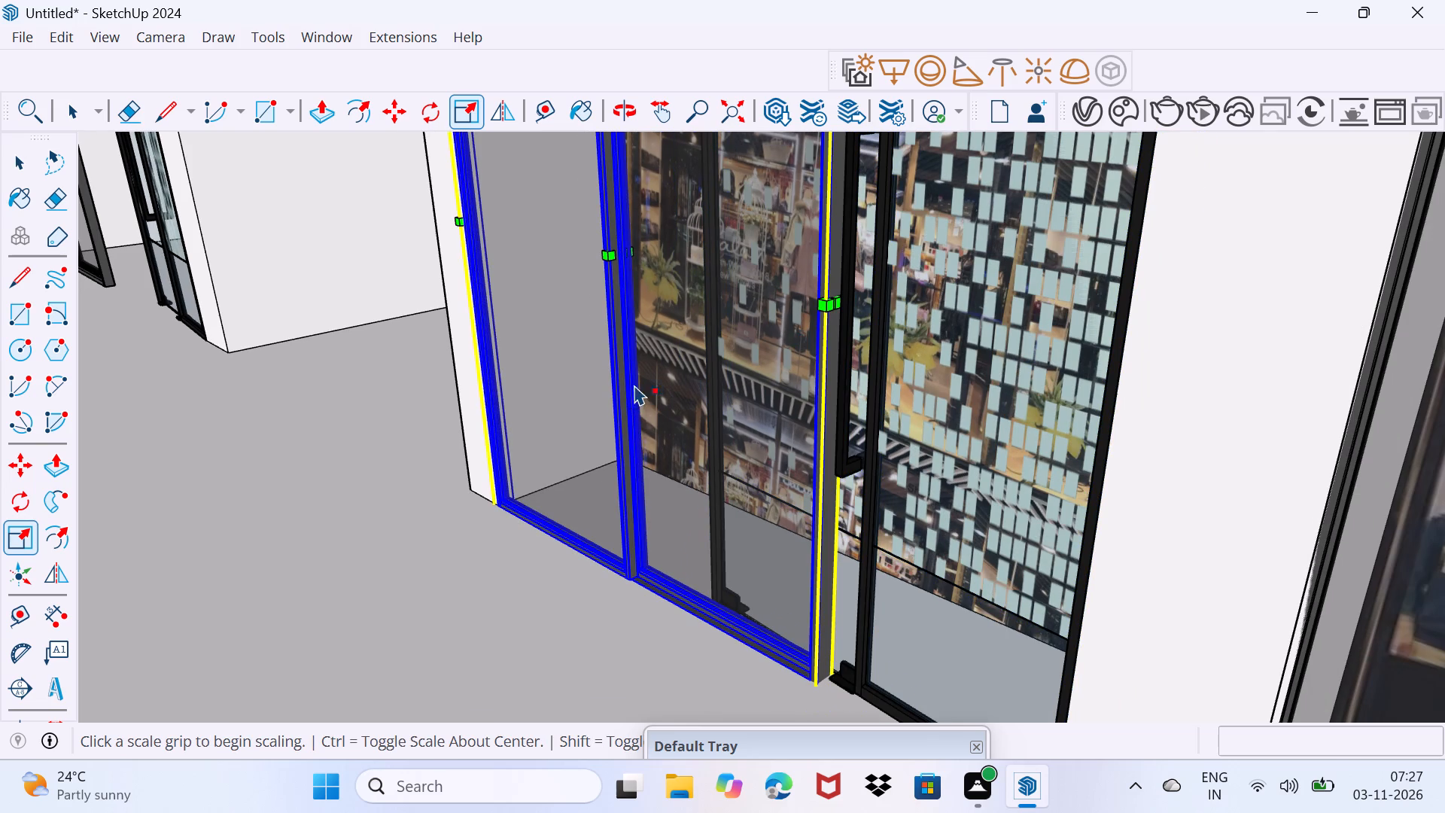
{"action": "middle_click_drag", "start_coordinate": [646, 373], "coordinate": [649, 412]}
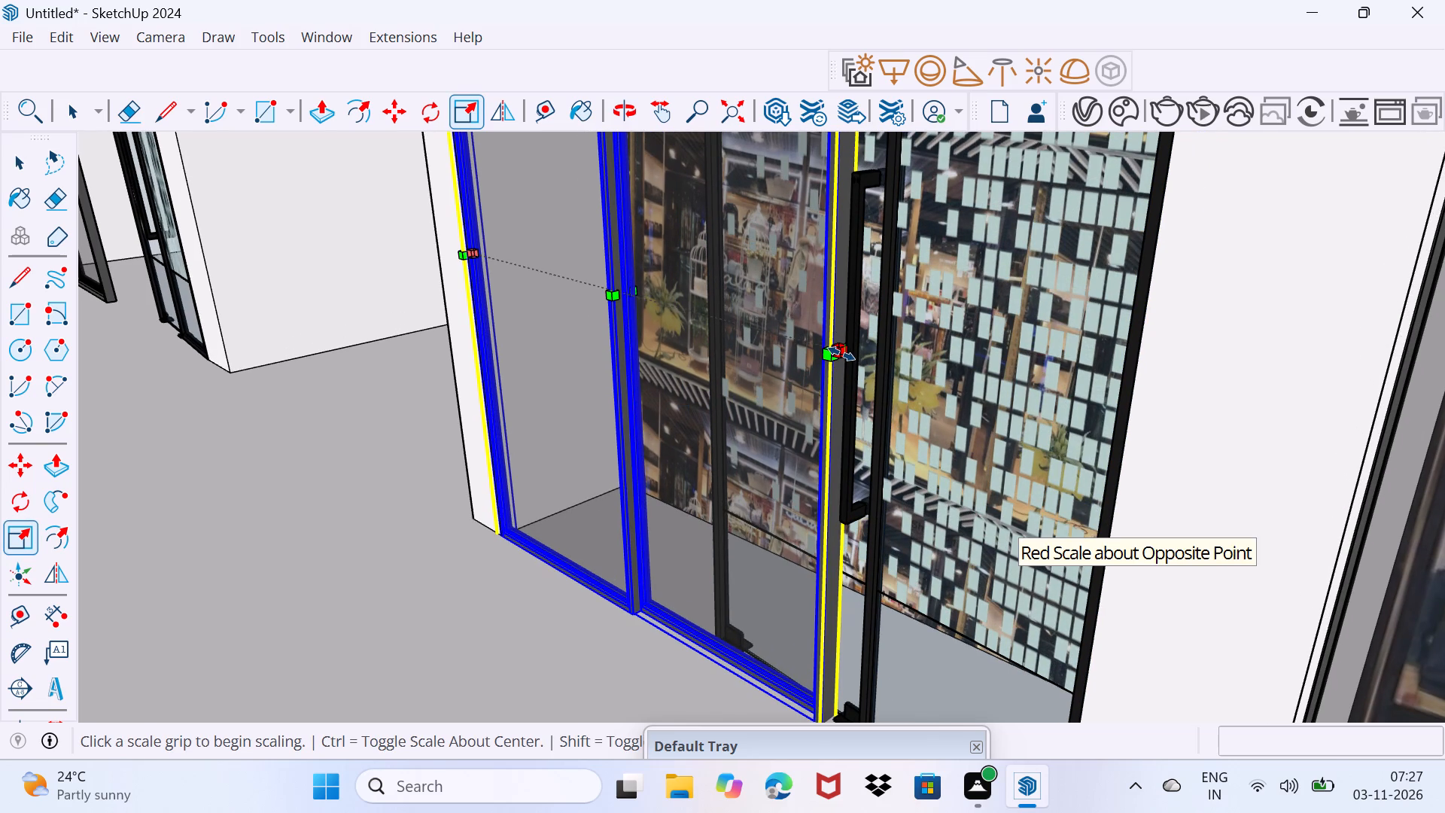
{"action": "left_click", "coordinate": [841, 354]}
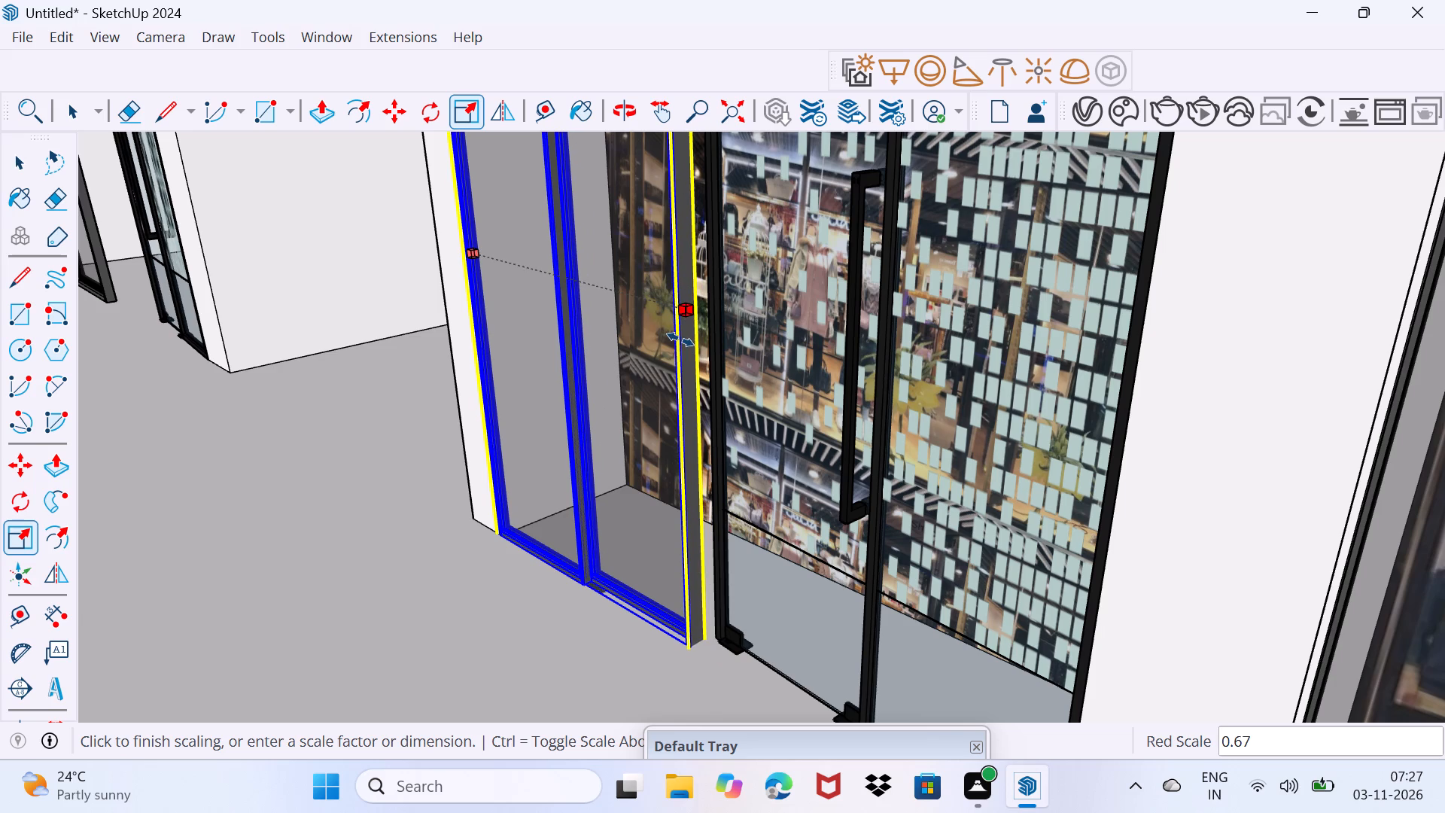
{"action": "left_click", "coordinate": [692, 337]}
{"action": "key", "text": "space"}
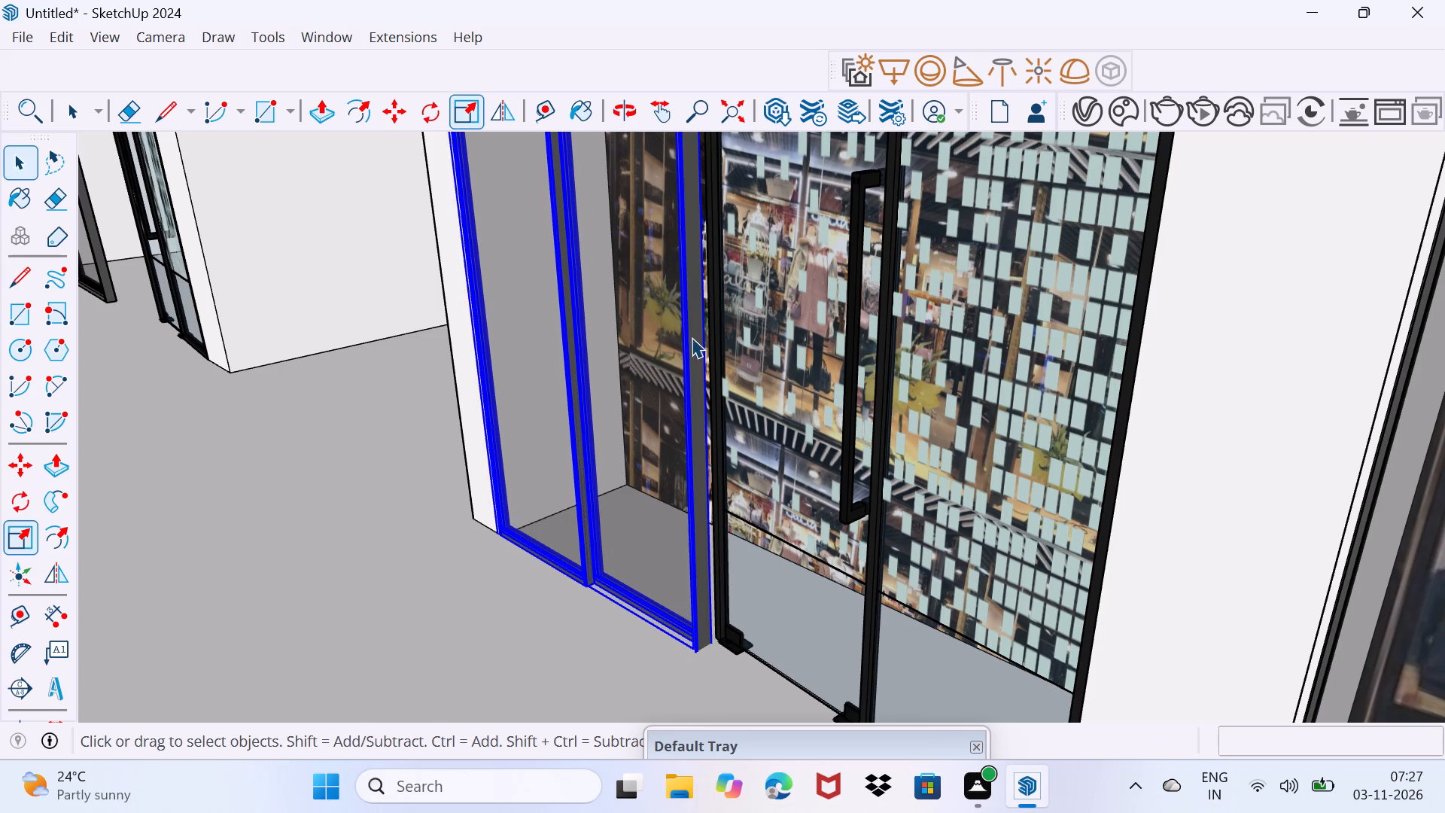
{"action": "left_click_drag", "start_coordinate": [637, 414], "coordinate": [656, 388]}
Widen the first shop's display window along the red axis from its bottom corner until its frame meets the glass door.
{"action": "scroll", "coordinate": [618, 383], "scroll_direction": "down", "scroll_amount": 4}
{"action": "middle_click_drag", "start_coordinate": [549, 440], "coordinate": [872, 355]}
{"action": "scroll", "coordinate": [872, 355], "scroll_direction": "down", "scroll_amount": 13}
{"action": "scroll", "coordinate": [479, 437], "scroll_direction": "up", "scroll_amount": 8}
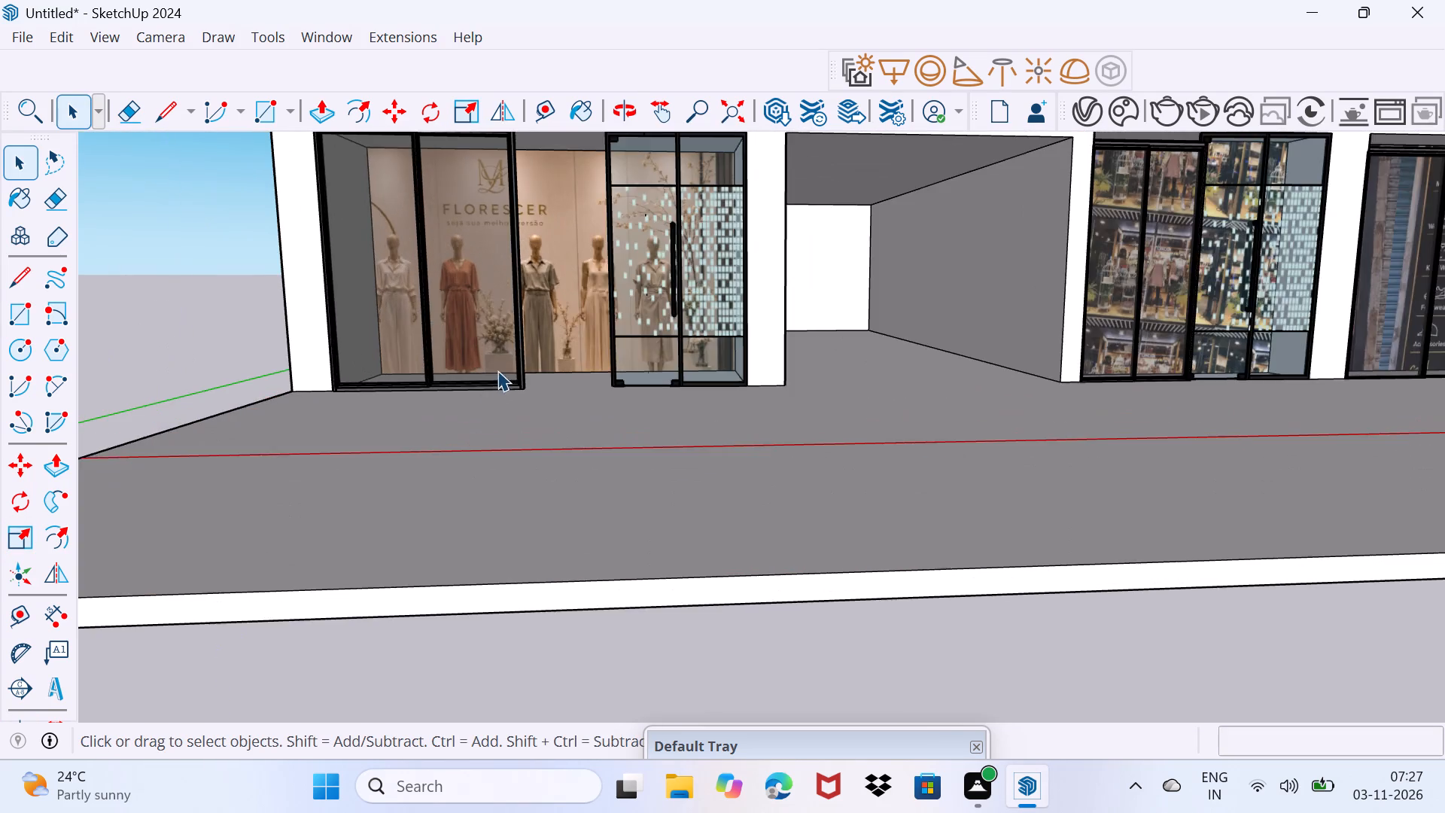
{"action": "scroll", "coordinate": [497, 370], "scroll_direction": "up", "scroll_amount": 6}
{"action": "middle_click_drag", "start_coordinate": [554, 352], "coordinate": [333, 393]}
{"action": "scroll", "coordinate": [576, 291], "scroll_direction": "up", "scroll_amount": 4}
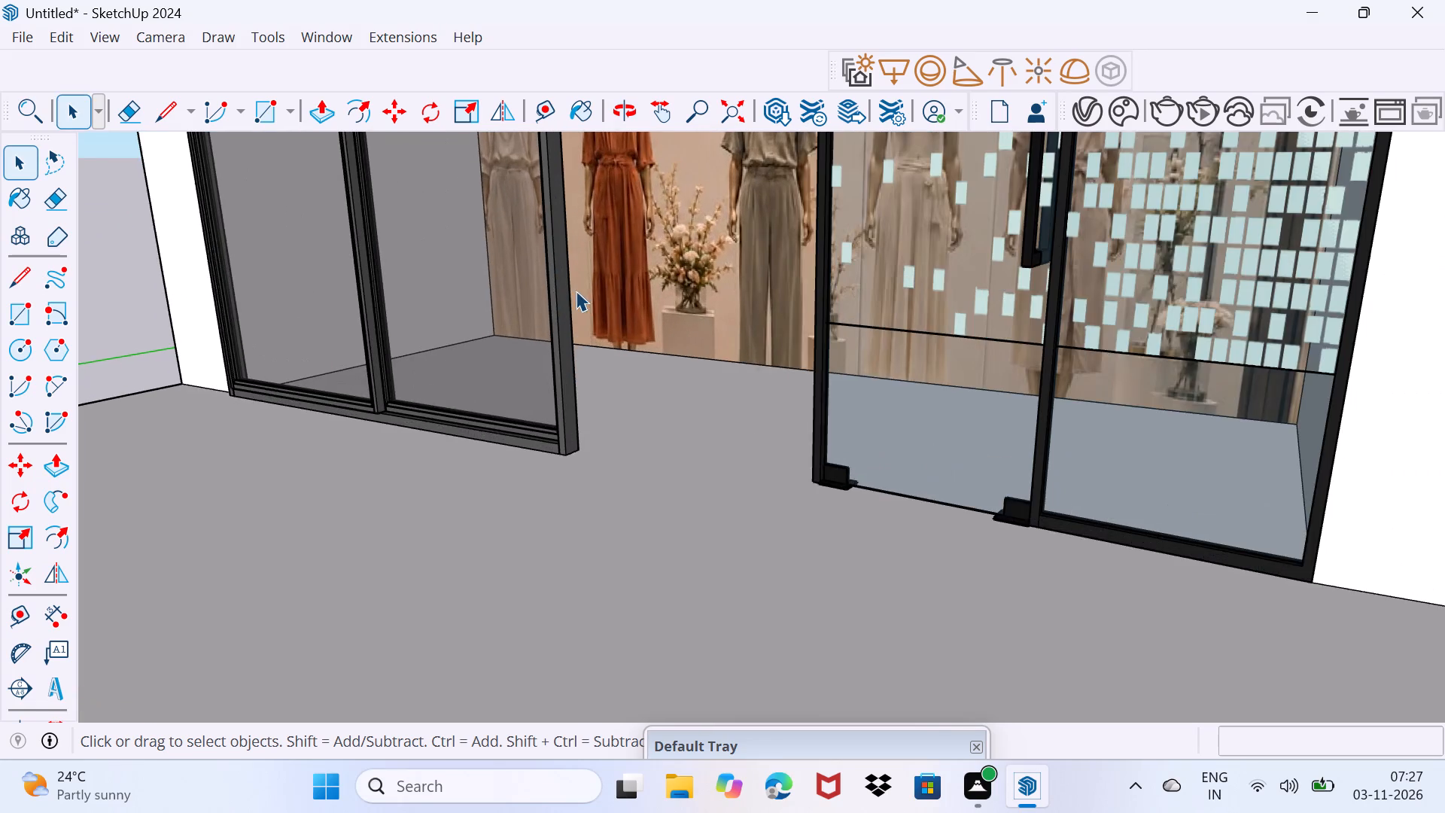
{"action": "middle_click_drag", "start_coordinate": [576, 315], "coordinate": [503, 349]}
{"action": "left_click", "coordinate": [528, 385]}
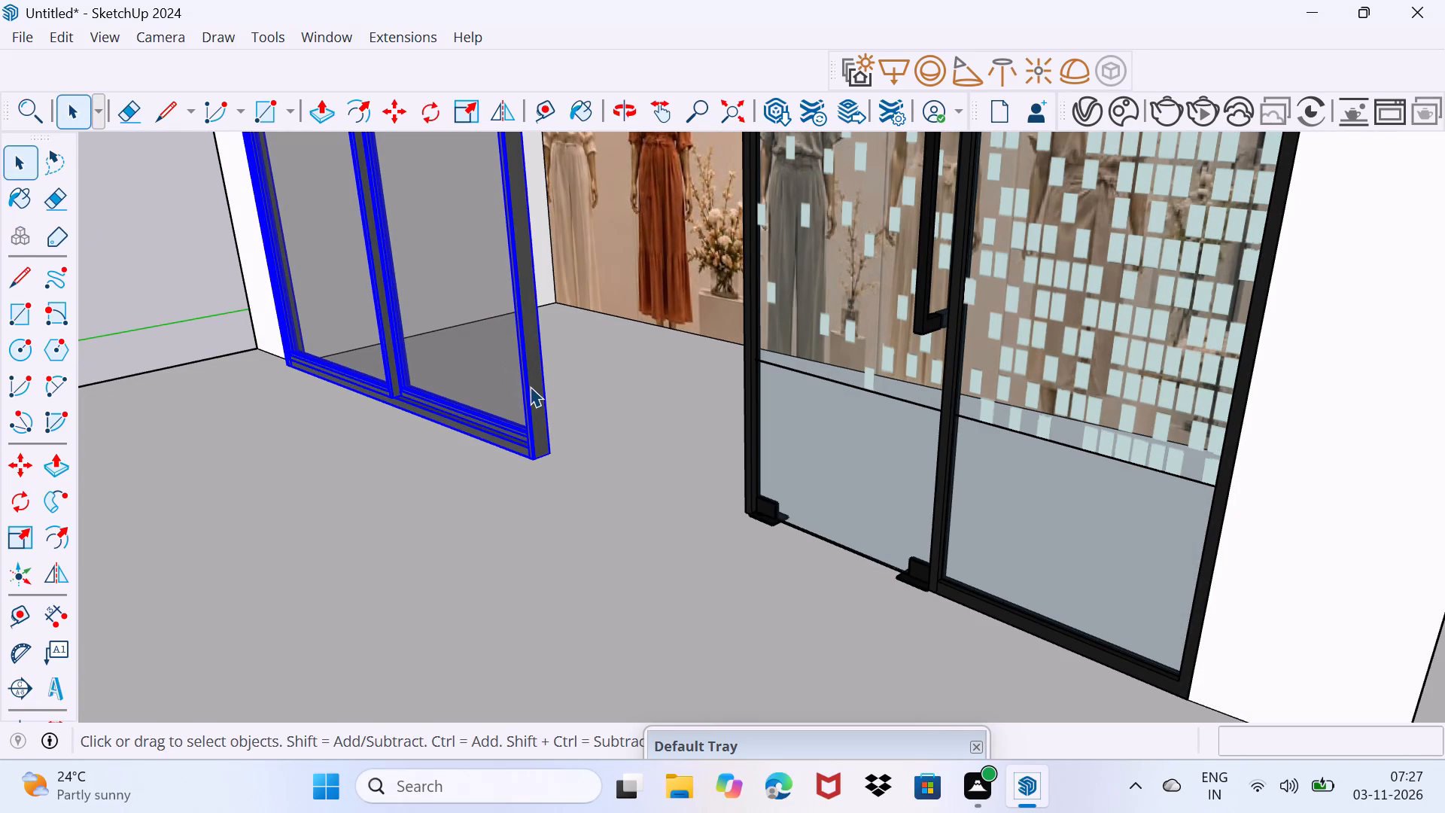
{"action": "key", "text": "s"}
{"action": "scroll", "coordinate": [555, 367], "scroll_direction": "down", "scroll_amount": 3}
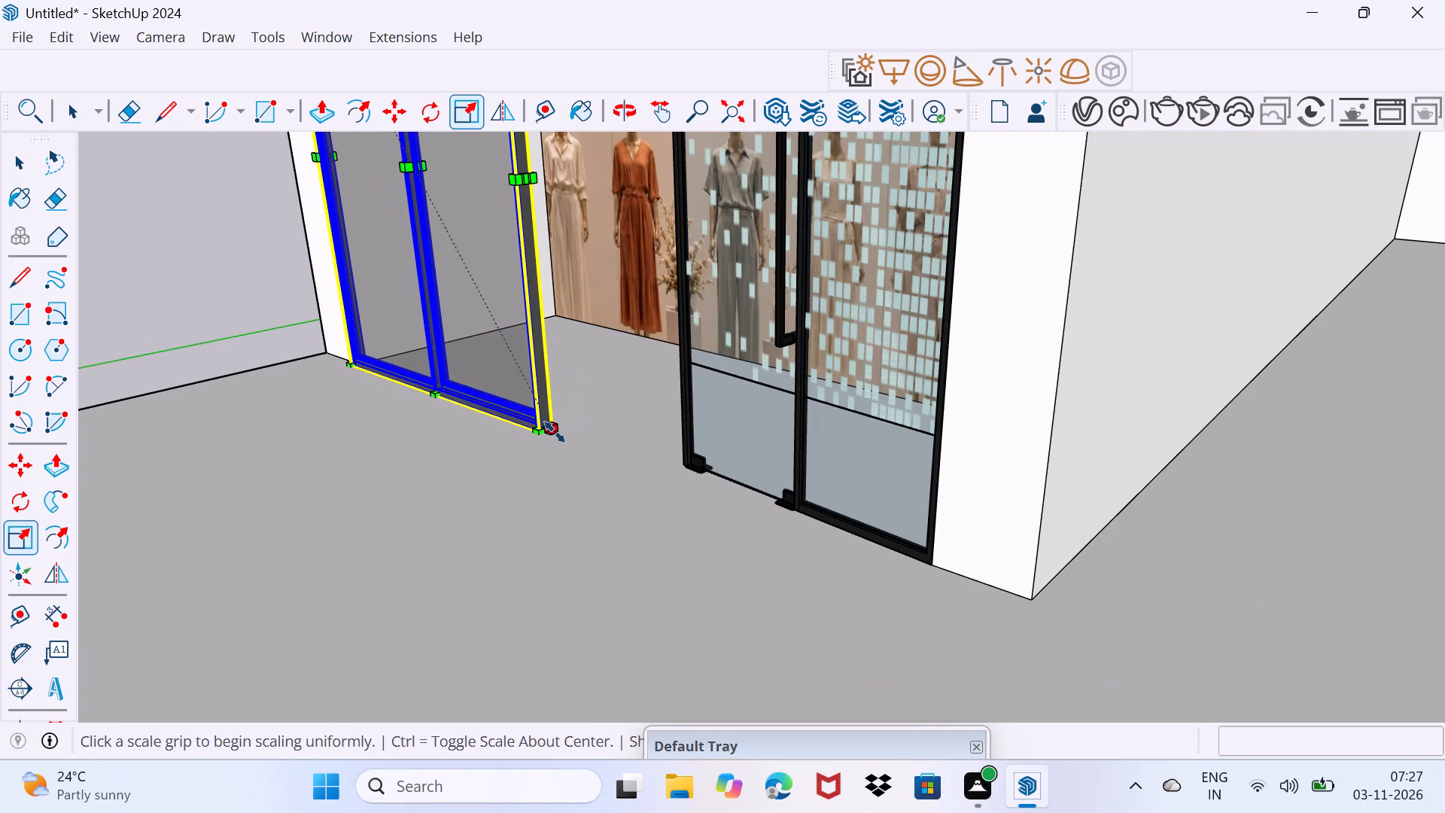
{"action": "left_click", "coordinate": [550, 432]}
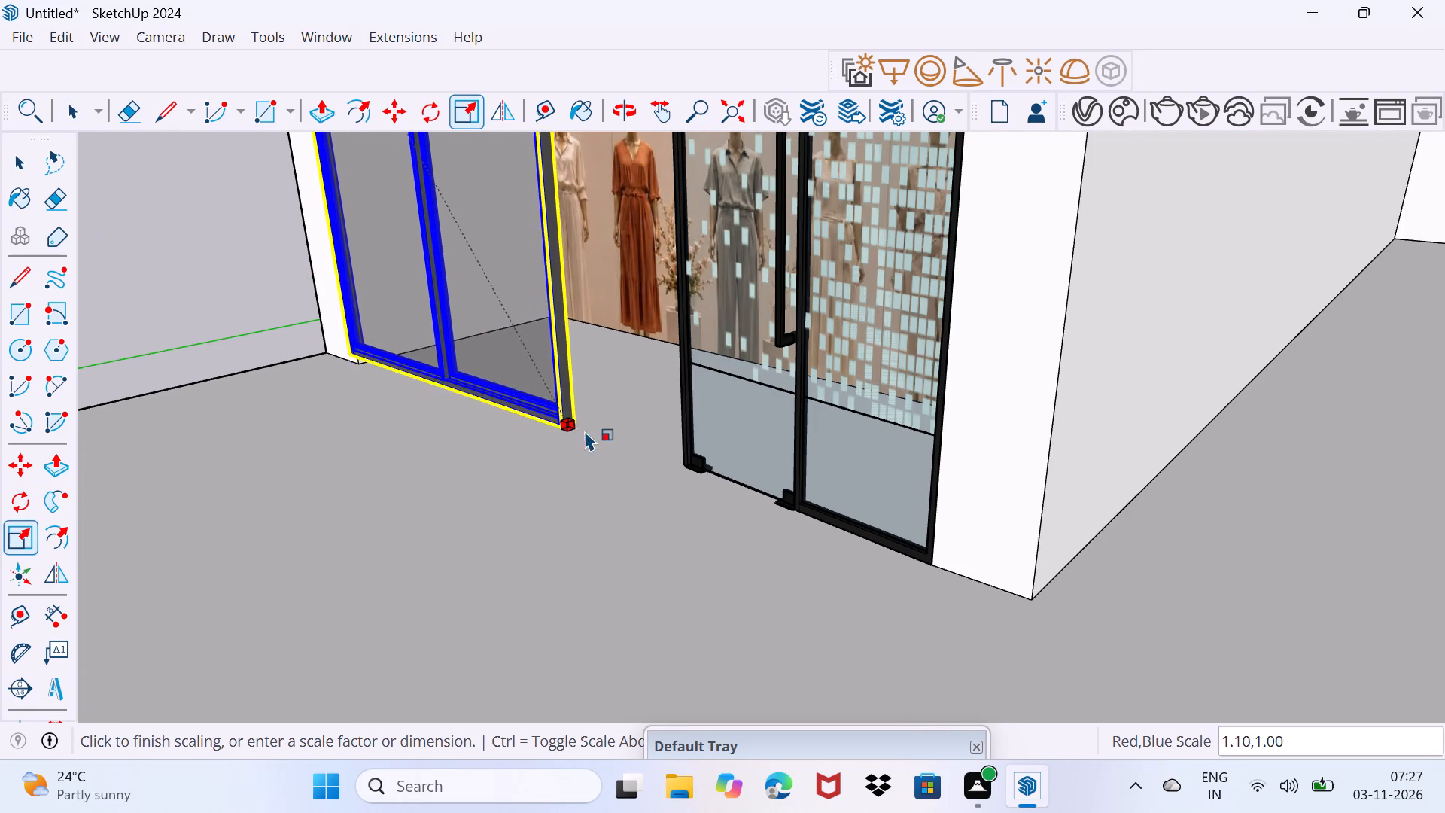
{"action": "left_click", "coordinate": [689, 463]}
{"action": "key", "text": "space"}
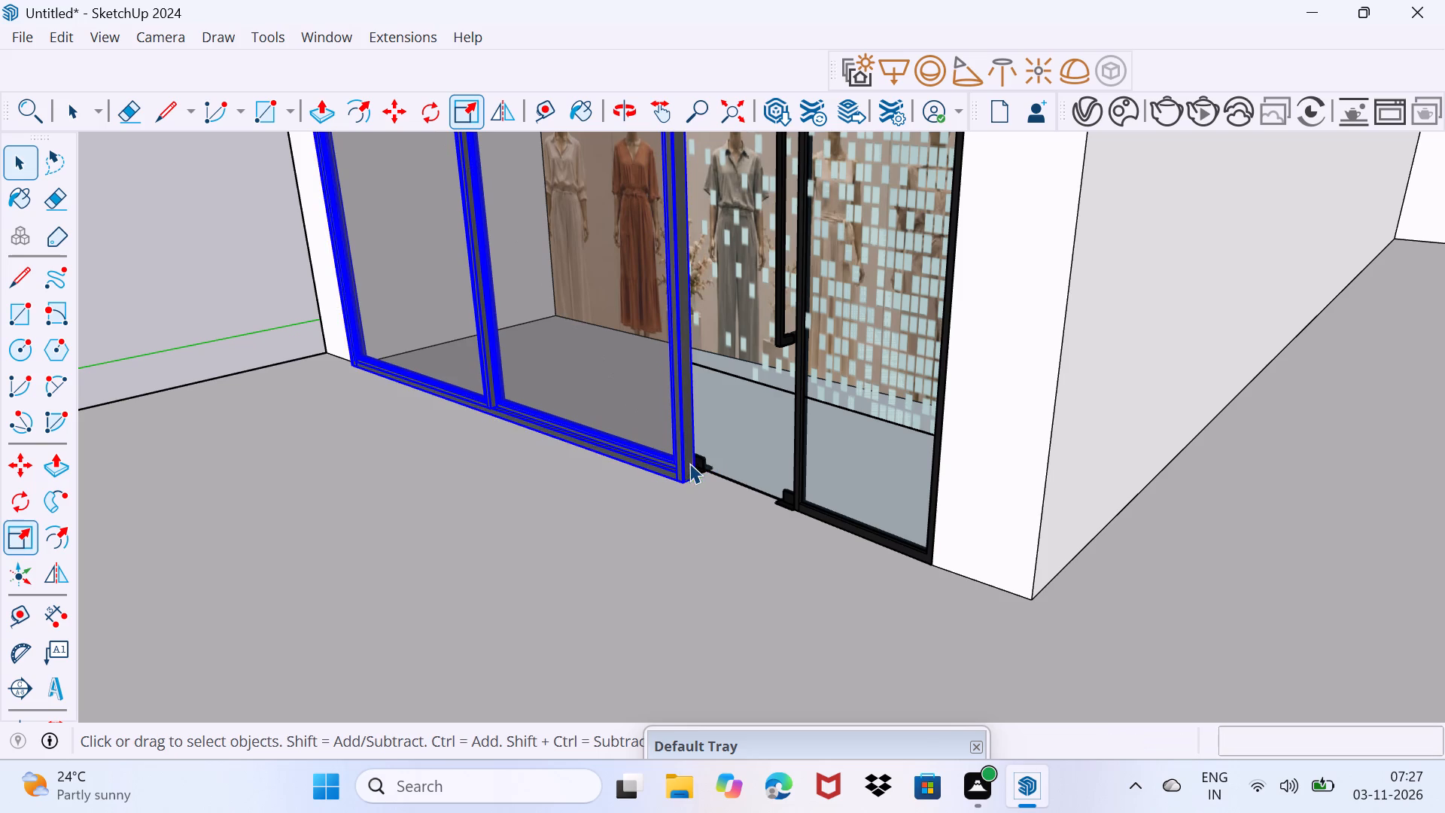
{"action": "left_click_drag", "start_coordinate": [631, 534], "coordinate": [654, 522]}
Examine the fitted ground-floor shopfronts and the building's whole front facade.
{"action": "scroll", "coordinate": [651, 512], "scroll_direction": "down", "scroll_amount": 9}
{"action": "middle_click_drag", "start_coordinate": [595, 525], "coordinate": [817, 365]}
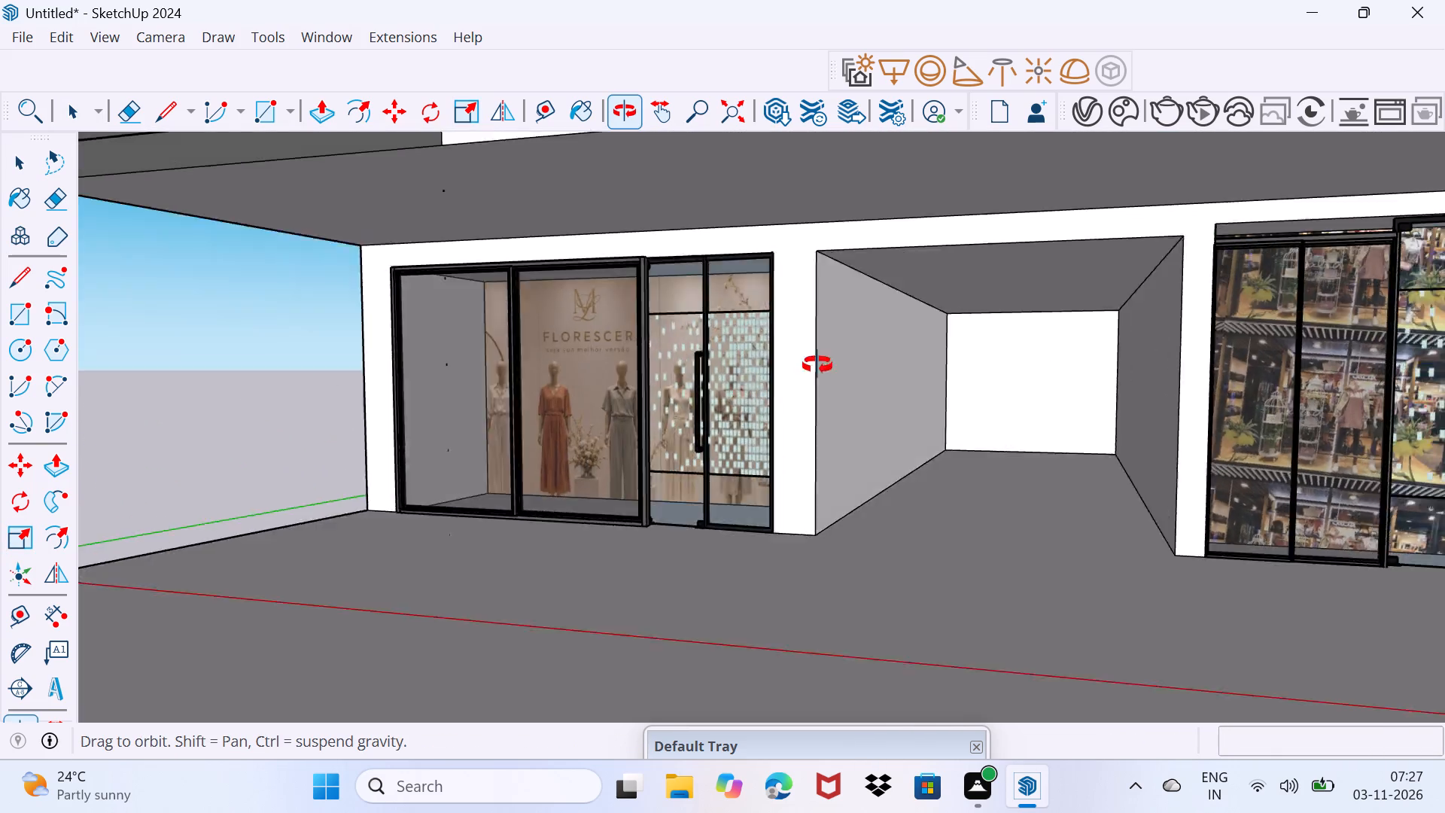
{"action": "middle_click_drag", "start_coordinate": [817, 365], "coordinate": [887, 386]}
{"action": "scroll", "coordinate": [887, 387], "scroll_direction": "down", "scroll_amount": 4}
{"action": "middle_click_drag", "start_coordinate": [905, 410], "coordinate": [760, 420]}
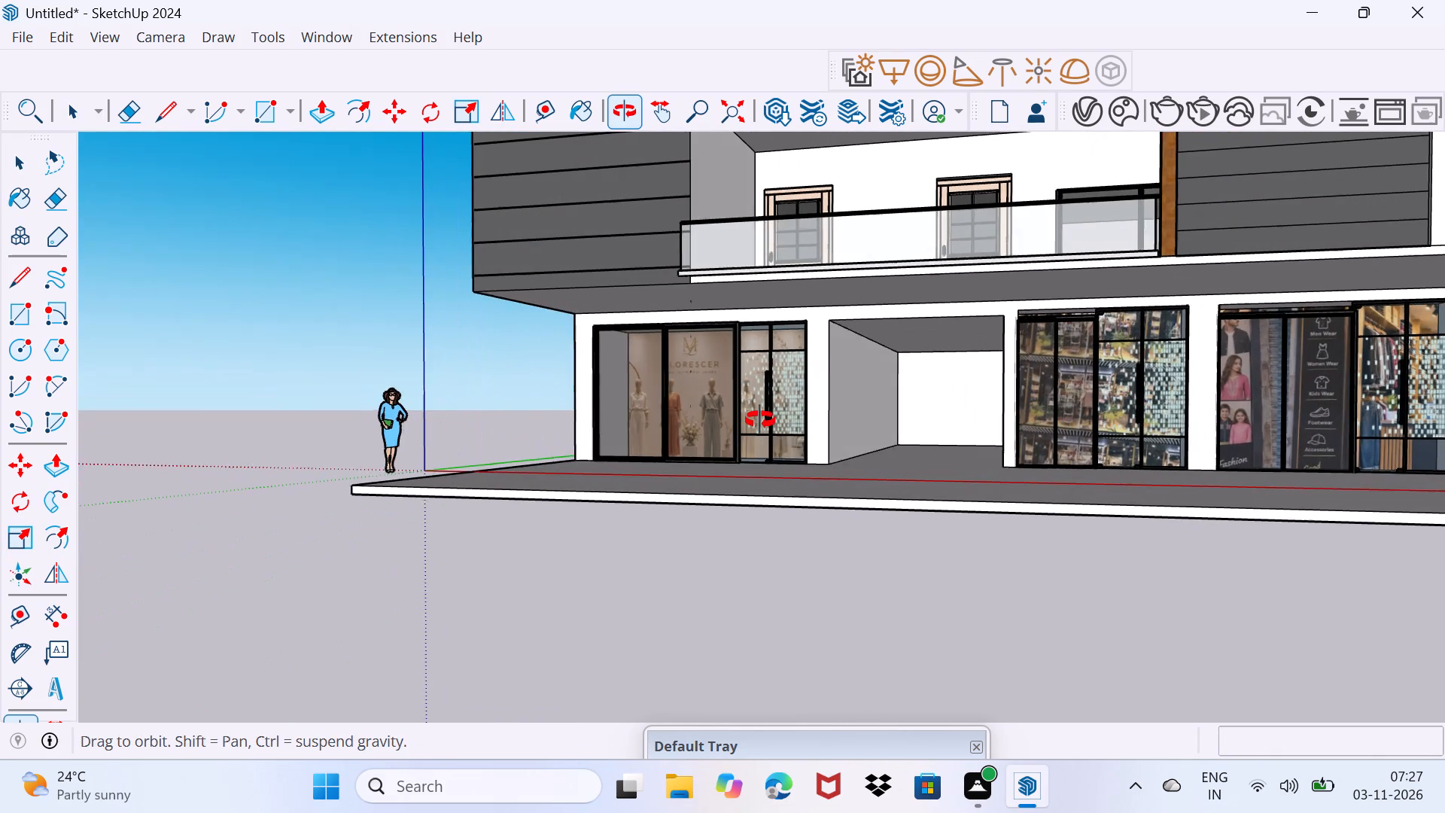
{"action": "middle_click_drag", "start_coordinate": [760, 420], "coordinate": [550, 529]}
{"action": "scroll", "coordinate": [583, 448], "scroll_direction": "down", "scroll_amount": 4}
{"action": "middle_click_drag", "start_coordinate": [672, 413], "coordinate": [608, 464], "text": "shift"}
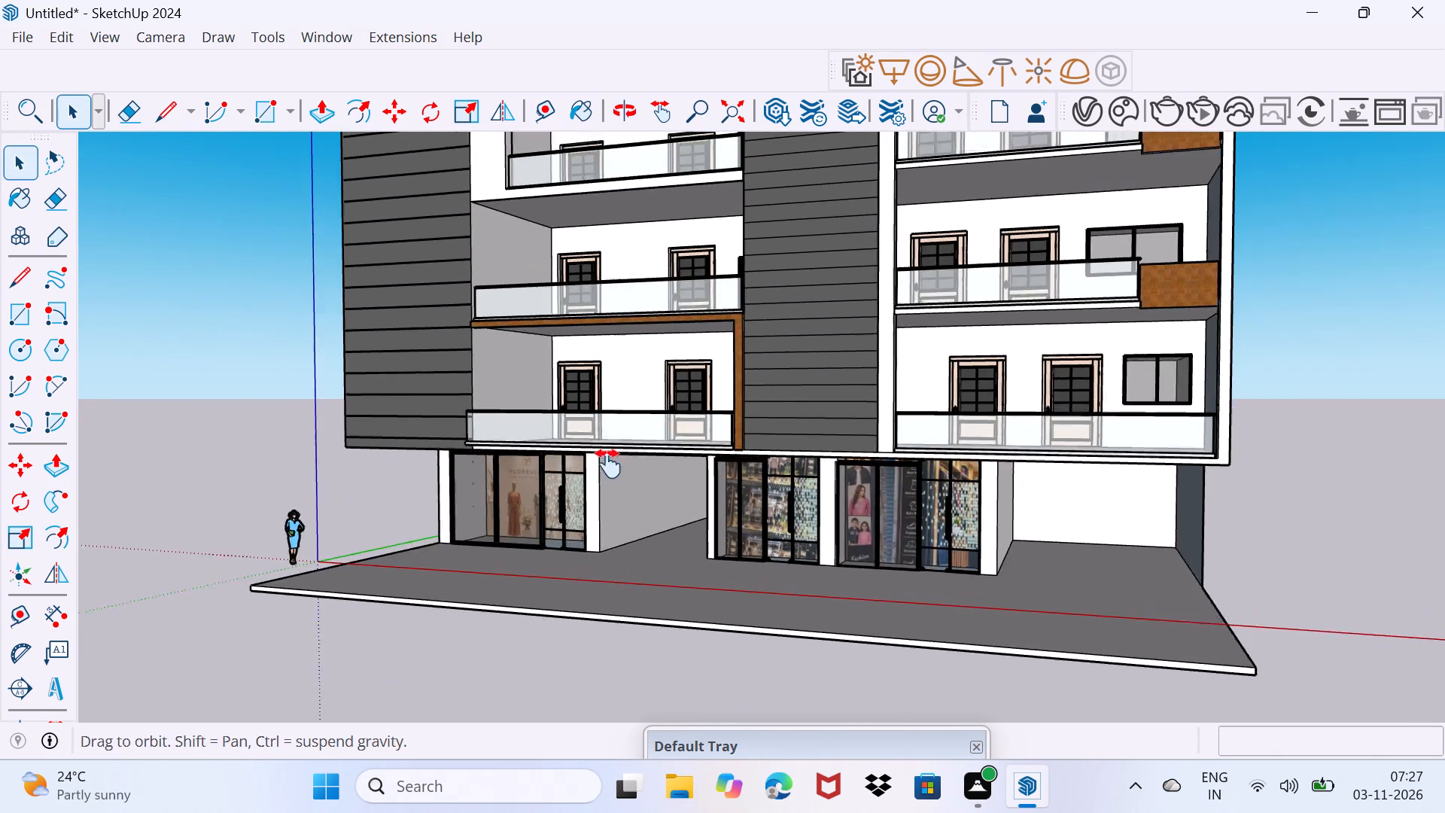
{"action": "middle_click_drag", "start_coordinate": [608, 464], "coordinate": [598, 472], "text": "shift"}
{"action": "middle_click_drag", "start_coordinate": [598, 477], "coordinate": [744, 540]}
{"action": "scroll", "coordinate": [741, 527], "scroll_direction": "down", "scroll_amount": 3}
{"action": "middle_click_drag", "start_coordinate": [741, 533], "coordinate": [742, 541]}
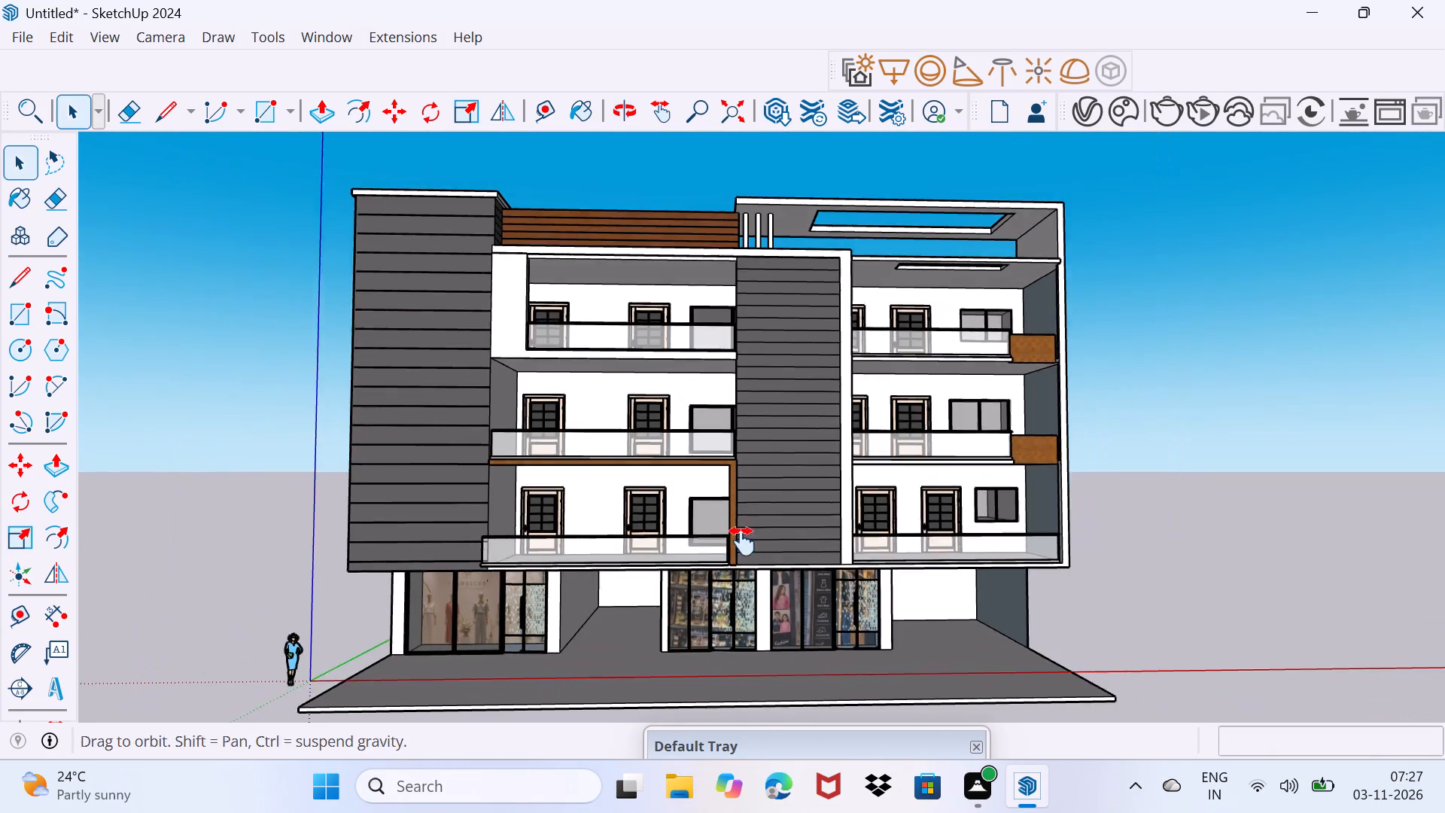
{"action": "middle_click_drag", "start_coordinate": [742, 541], "coordinate": [751, 575]}
{"action": "middle_click_drag", "start_coordinate": [749, 574], "coordinate": [741, 553]}
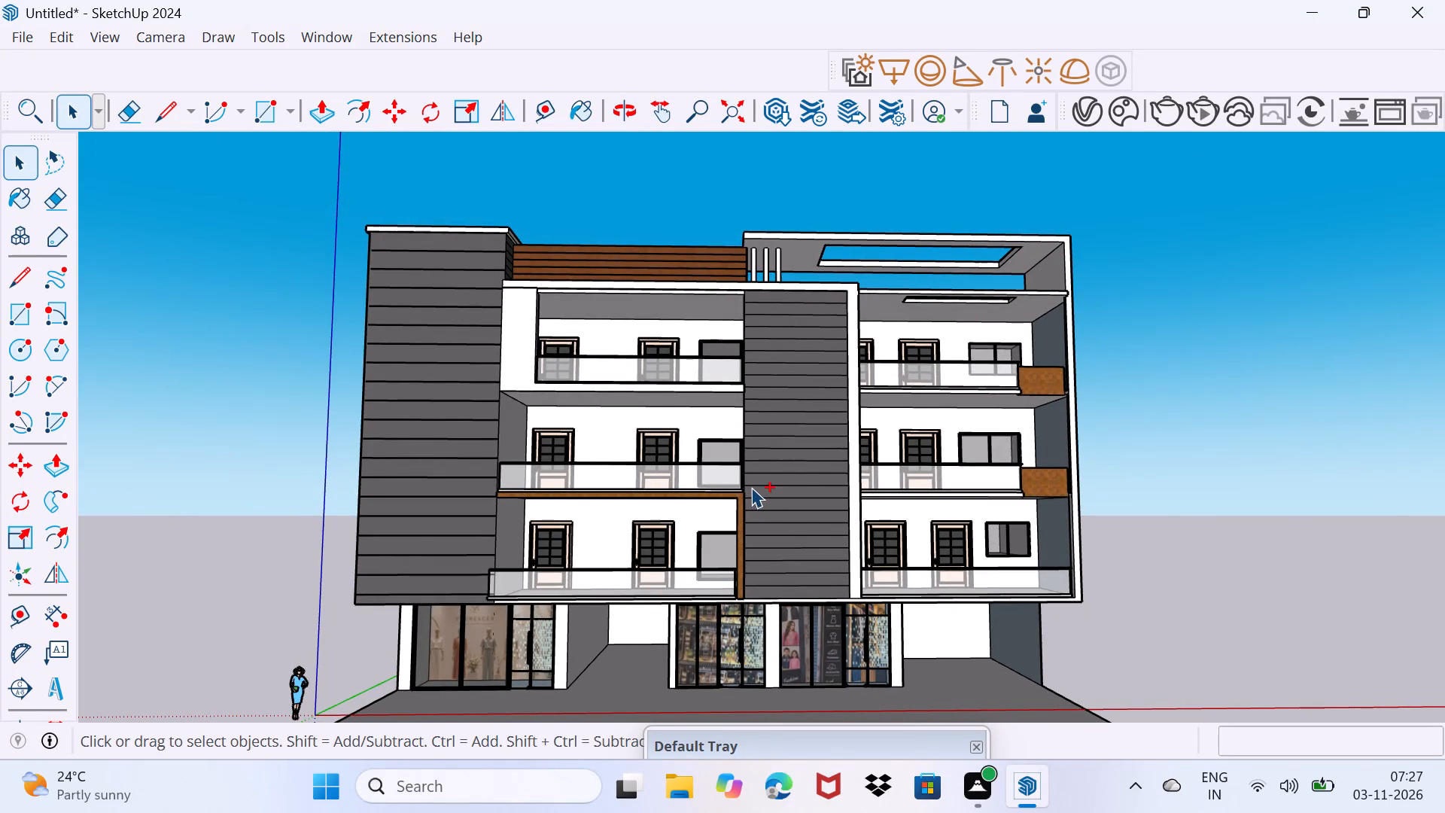
Save the model as Untitled in the Documents folder in SketchUp Models format, replacing the existing file.
{"action": "key", "text": "ctrl+s"}
{"action": "left_click", "coordinate": [529, 713]}
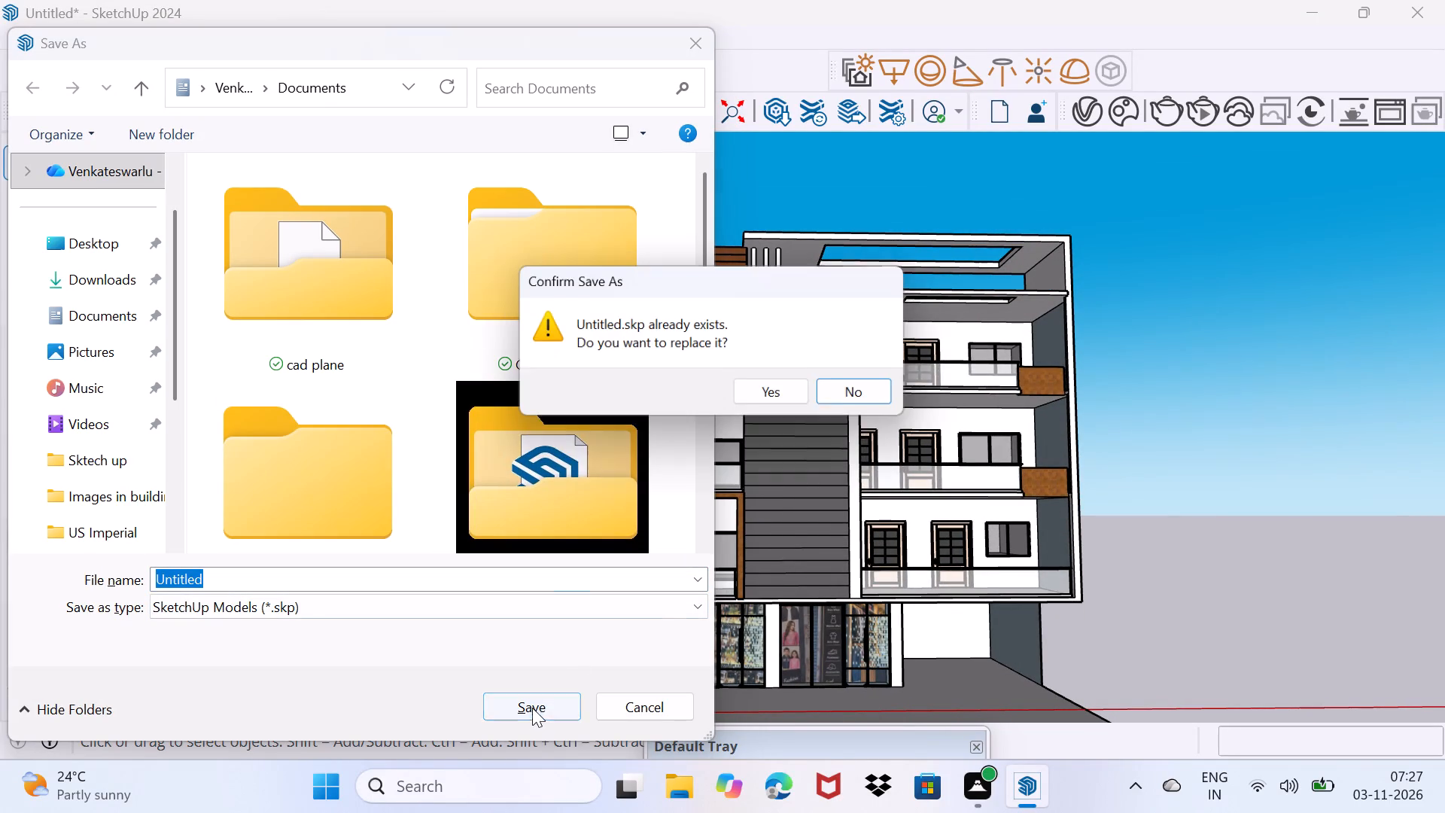
{"action": "left_click", "coordinate": [752, 379]}
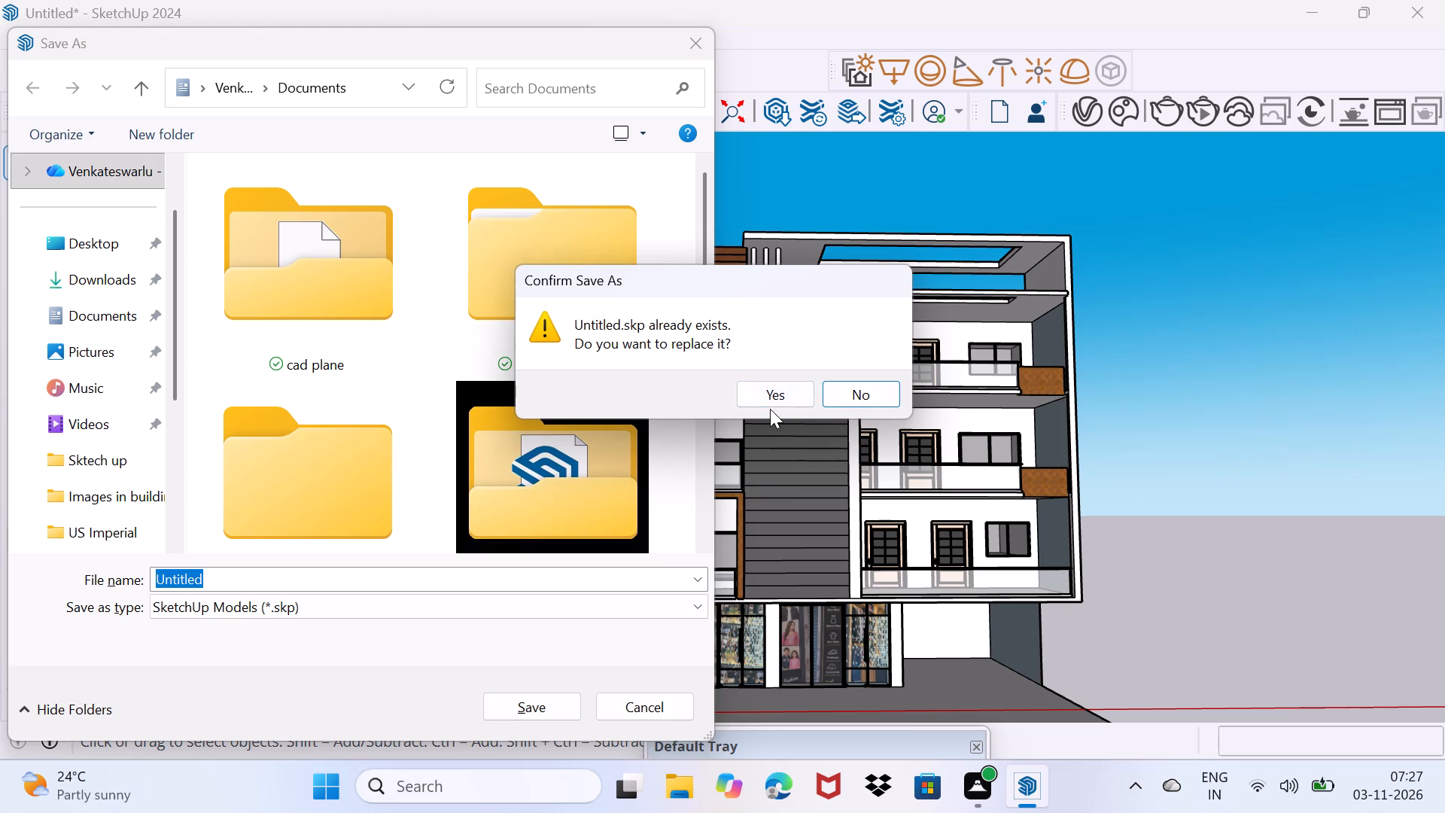
{"action": "left_click", "coordinate": [770, 409]}
{"action": "left_click", "coordinate": [780, 392]}
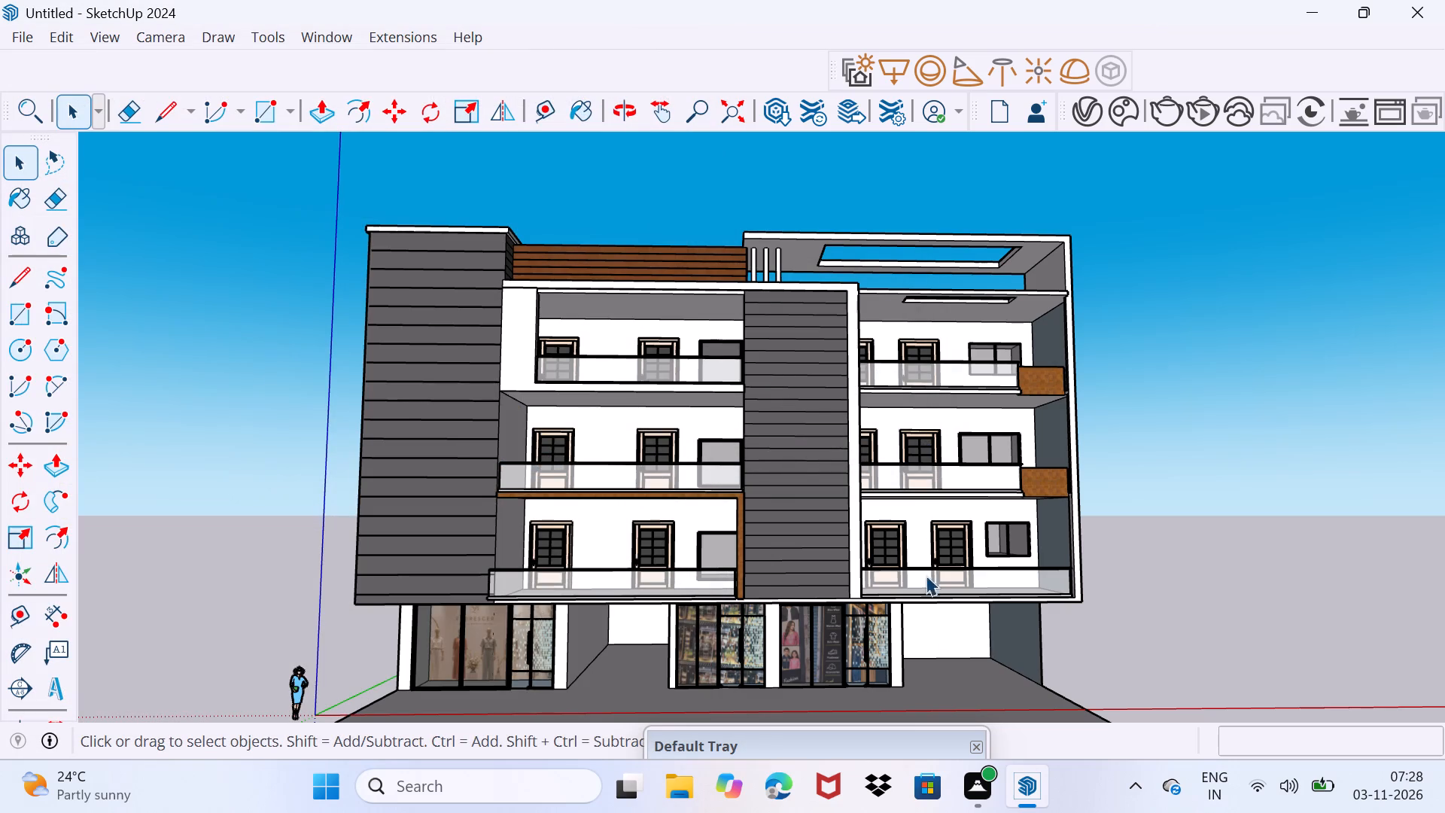
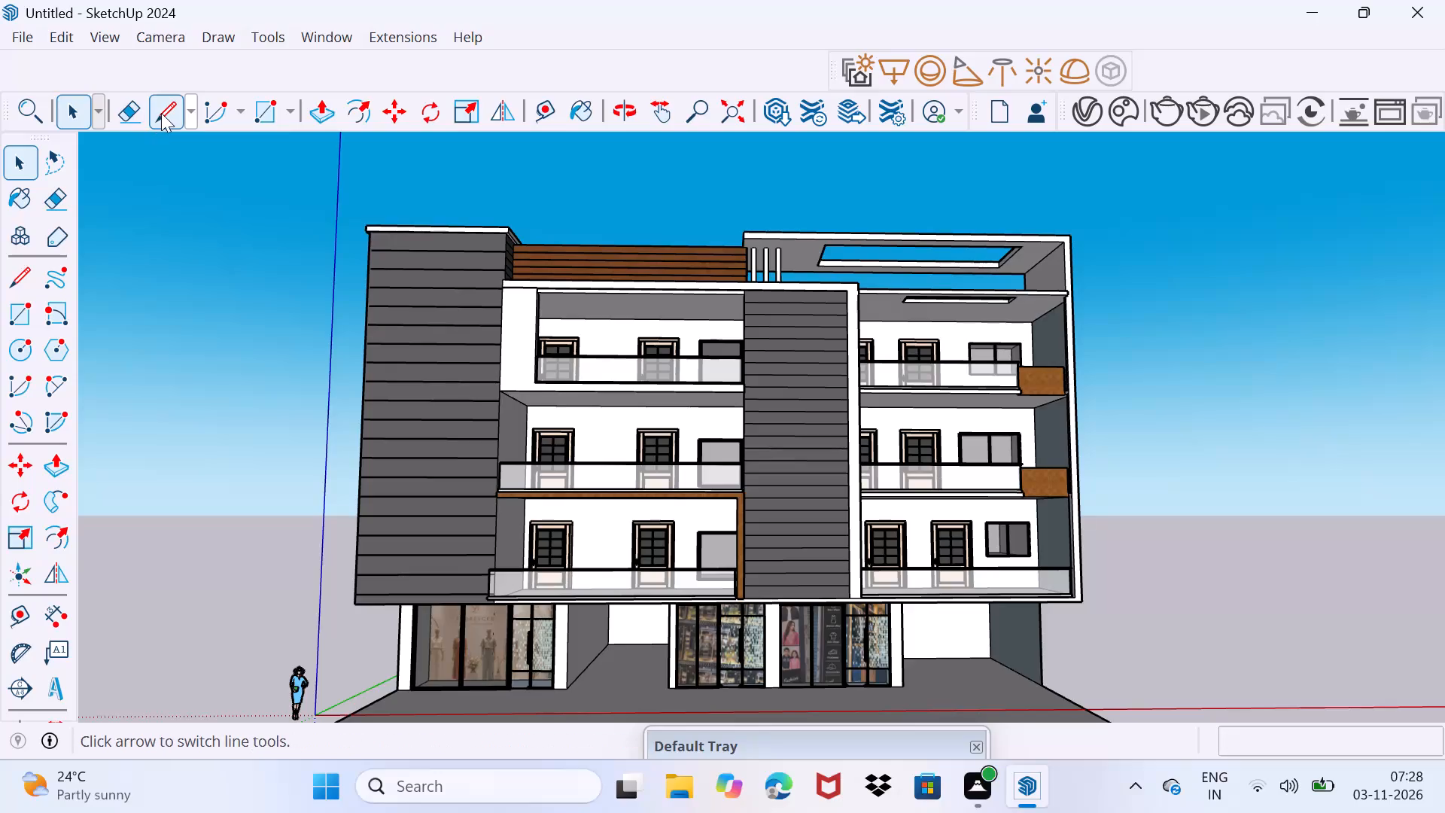
Draw a freehand zigzag of short connected line segments on the empty ground beside the building with the Line tool.
{"action": "left_click", "coordinate": [161, 113]}
{"action": "scroll", "coordinate": [898, 274], "scroll_direction": "down", "scroll_amount": 1}
{"action": "middle_click_drag", "start_coordinate": [1181, 380], "coordinate": [1165, 405]}
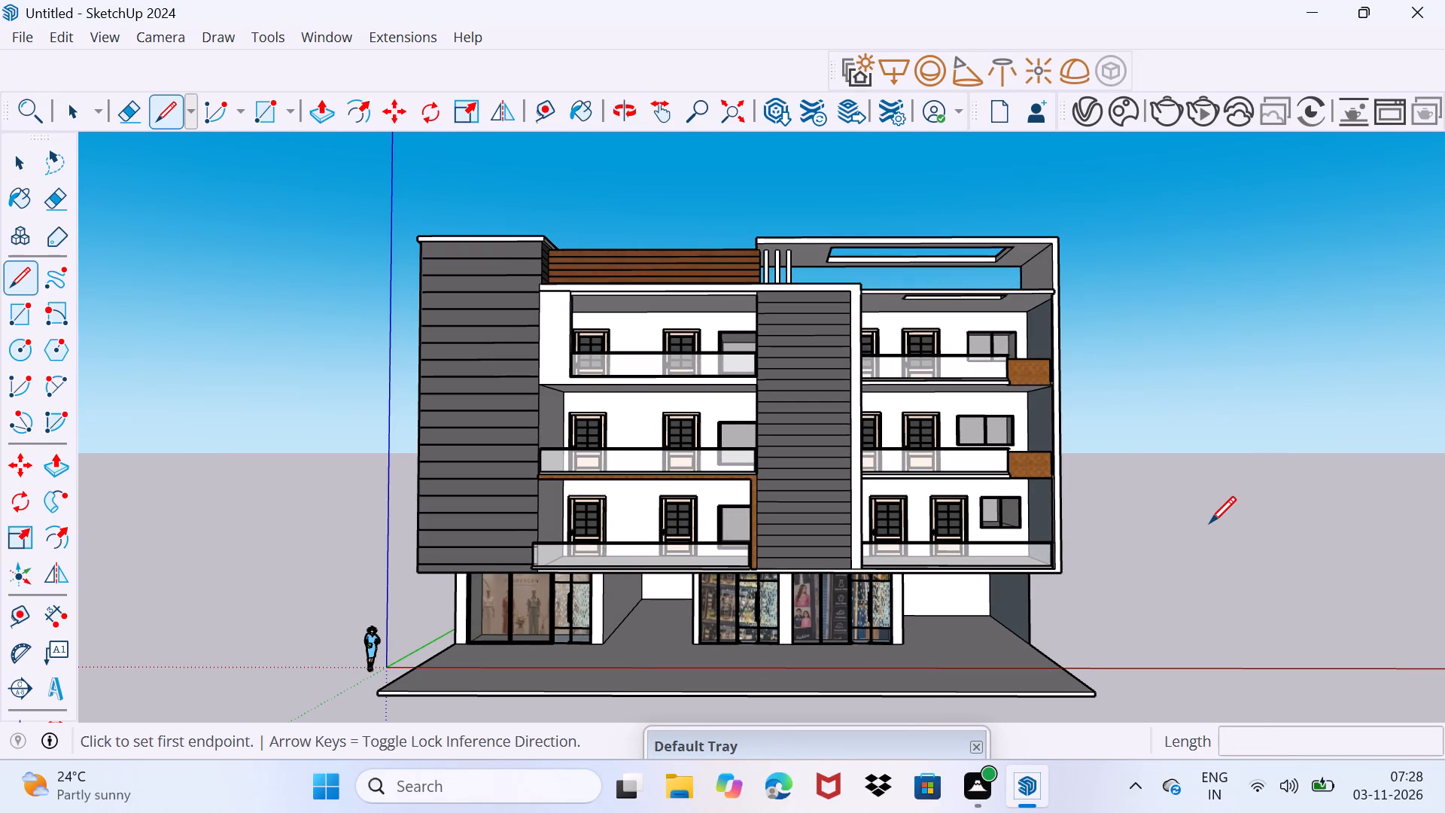
{"action": "scroll", "coordinate": [1210, 504], "scroll_direction": "up", "scroll_amount": 2}
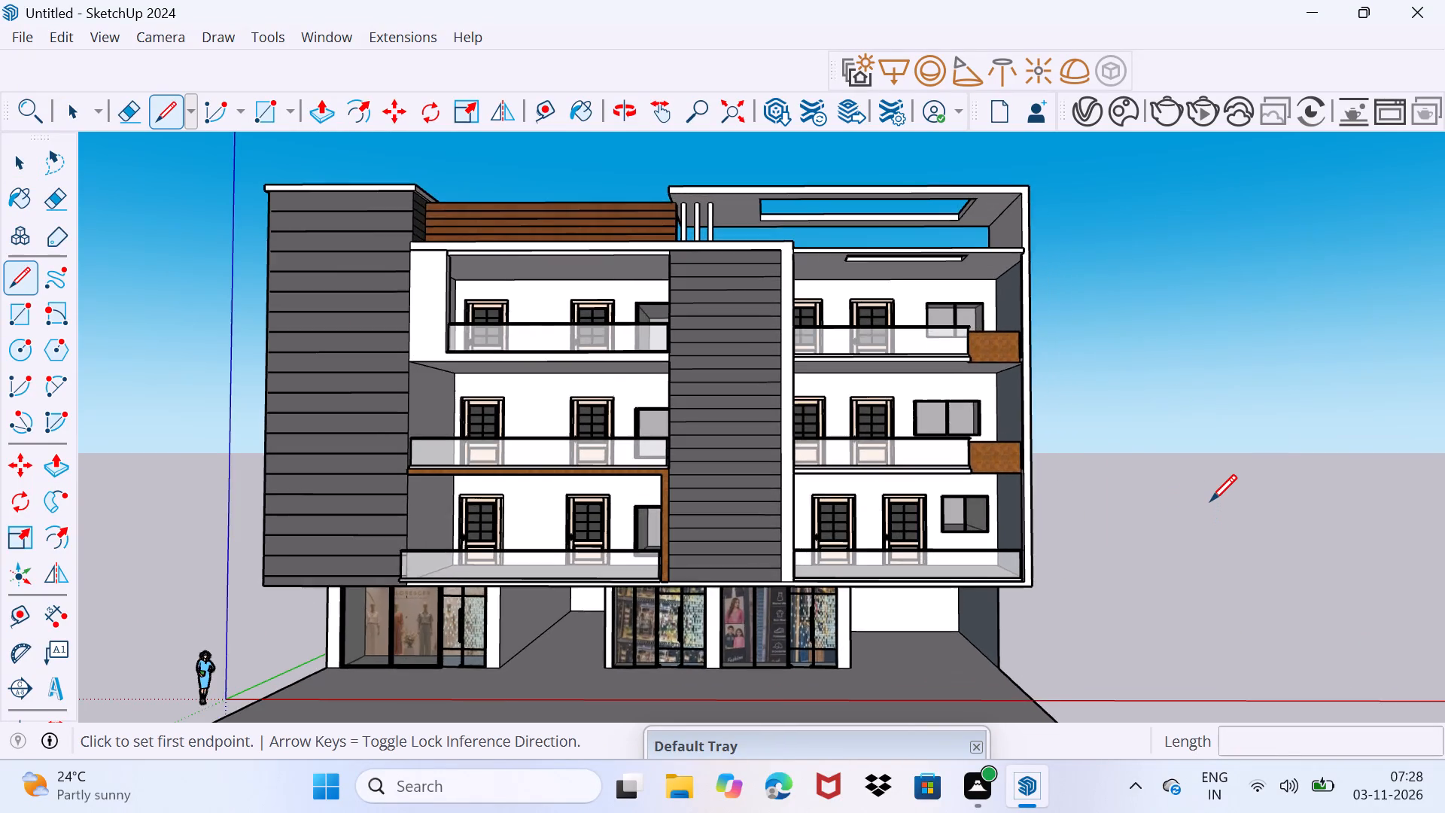
{"action": "scroll", "coordinate": [1211, 501], "scroll_direction": "up", "scroll_amount": 14}
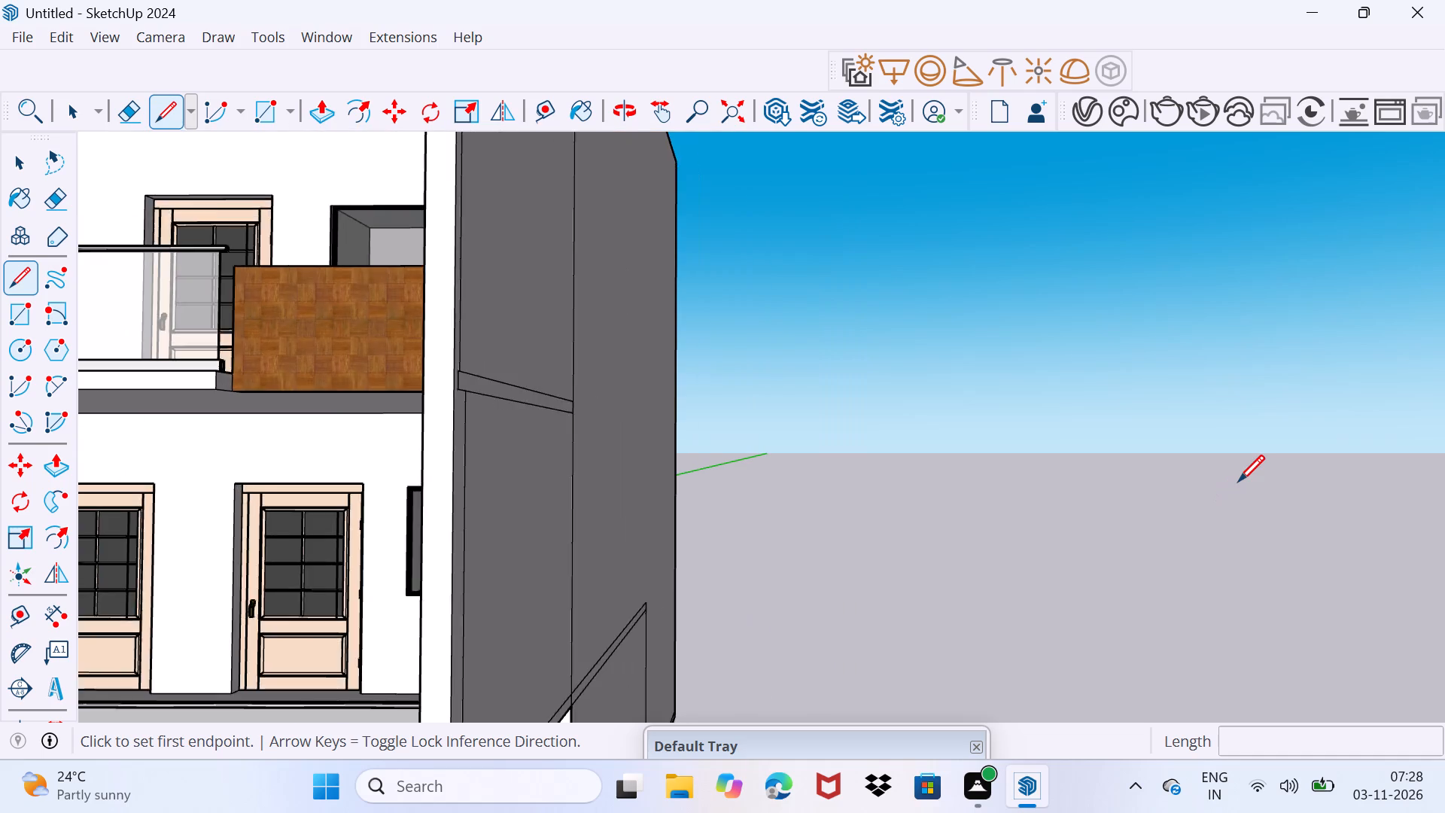
{"action": "scroll", "coordinate": [1238, 481], "scroll_direction": "up", "scroll_amount": 20}
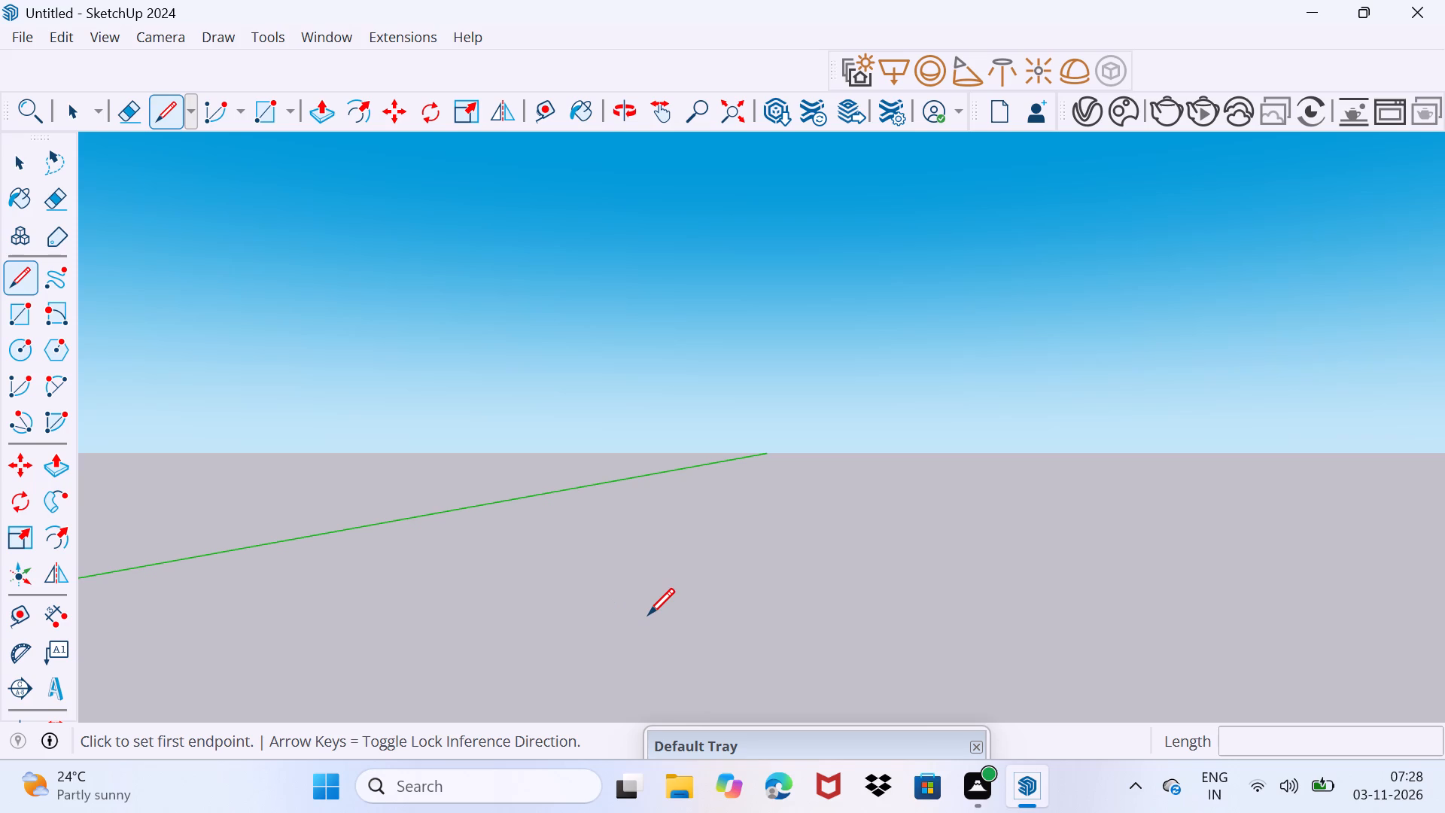
{"action": "left_click", "coordinate": [658, 549]}
{"action": "left_click", "coordinate": [678, 539]}
{"action": "left_click", "coordinate": [668, 545]}
{"action": "left_click", "coordinate": [702, 528]}
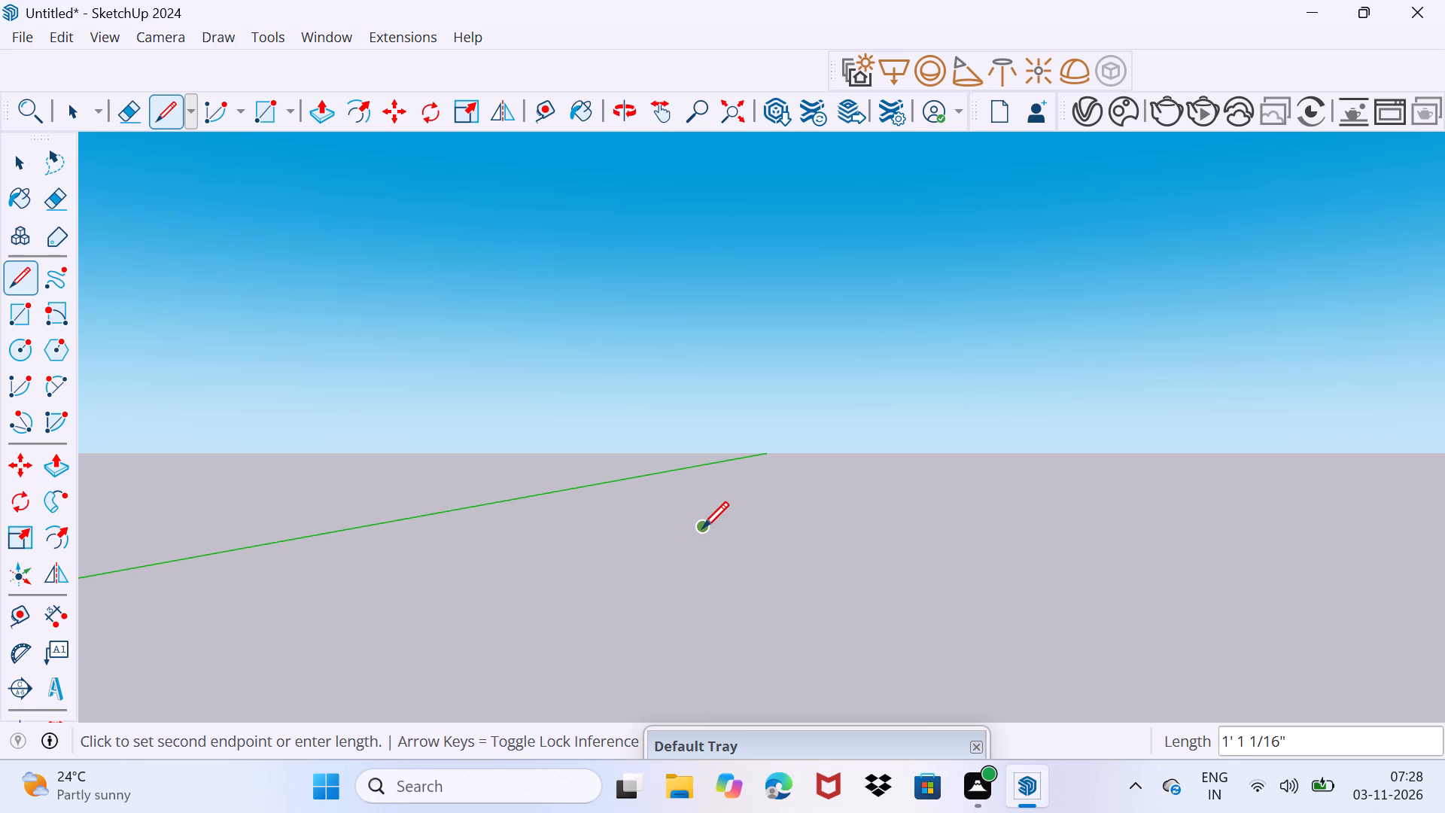
{"action": "left_click", "coordinate": [702, 528]}
{"action": "left_click", "coordinate": [717, 519]}
{"action": "left_click", "coordinate": [694, 541]}
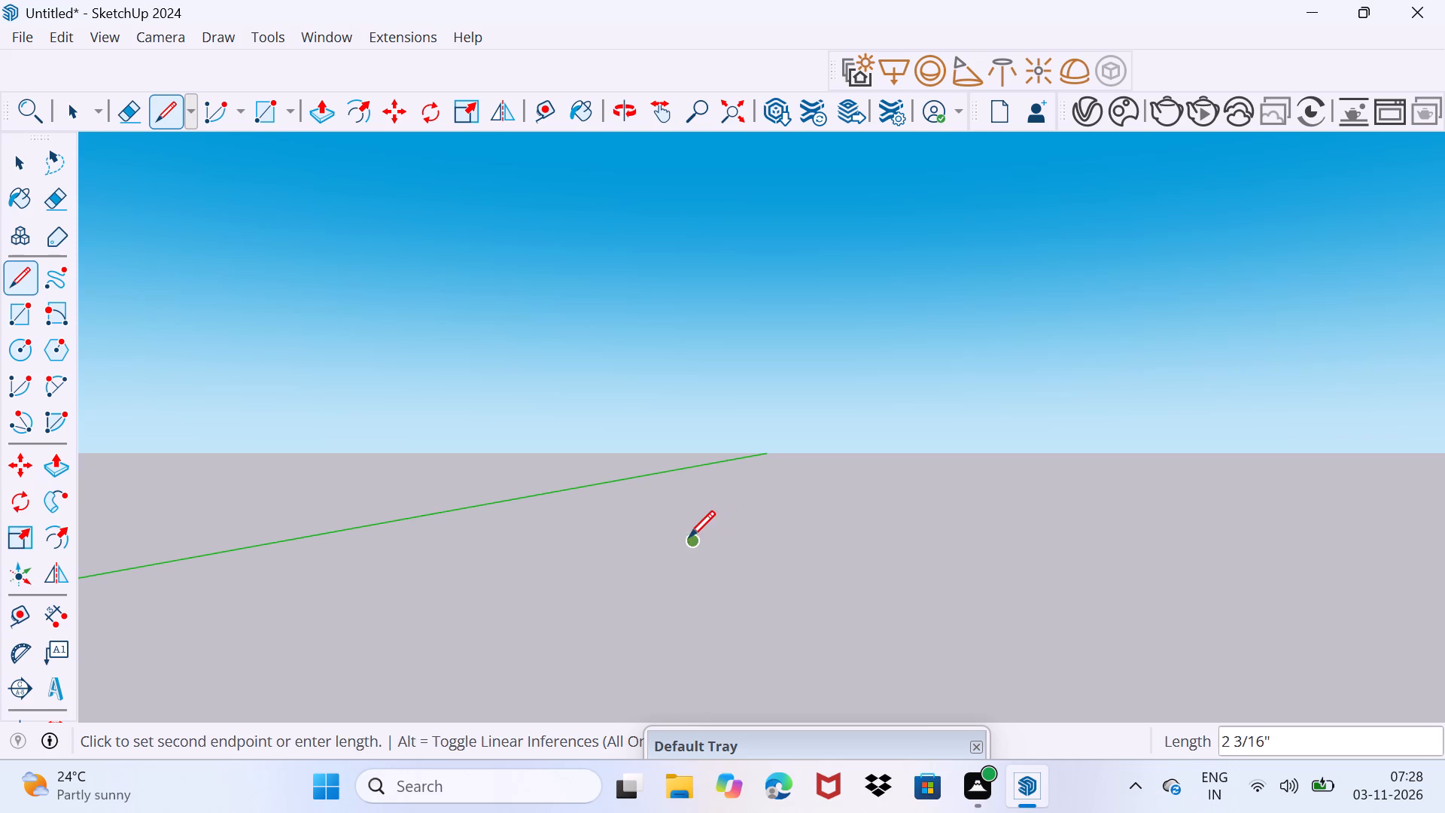
{"action": "left_click", "coordinate": [689, 537]}
{"action": "left_click", "coordinate": [710, 526]}
{"action": "left_click", "coordinate": [734, 514]}
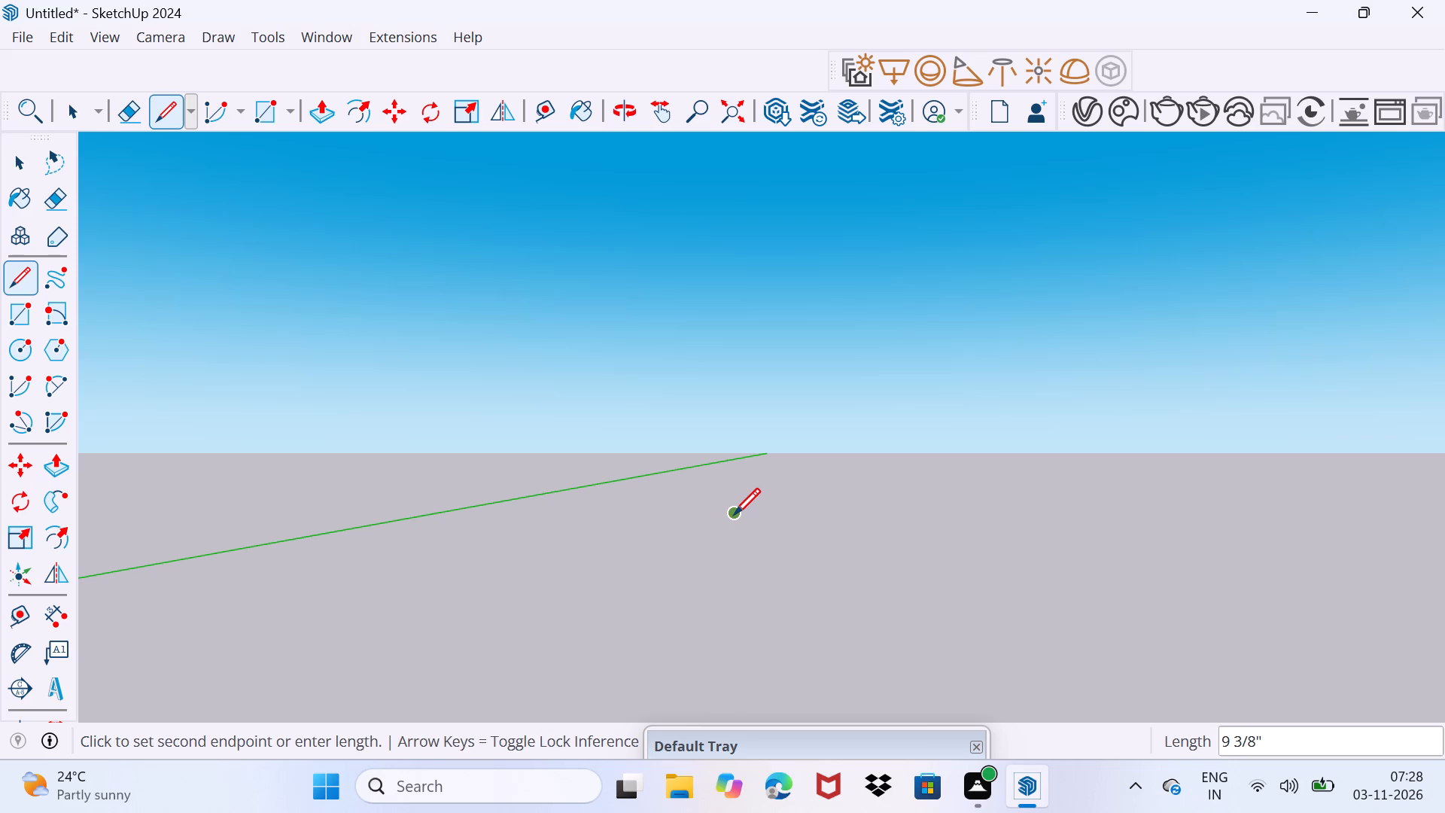
{"action": "left_click", "coordinate": [734, 514]}
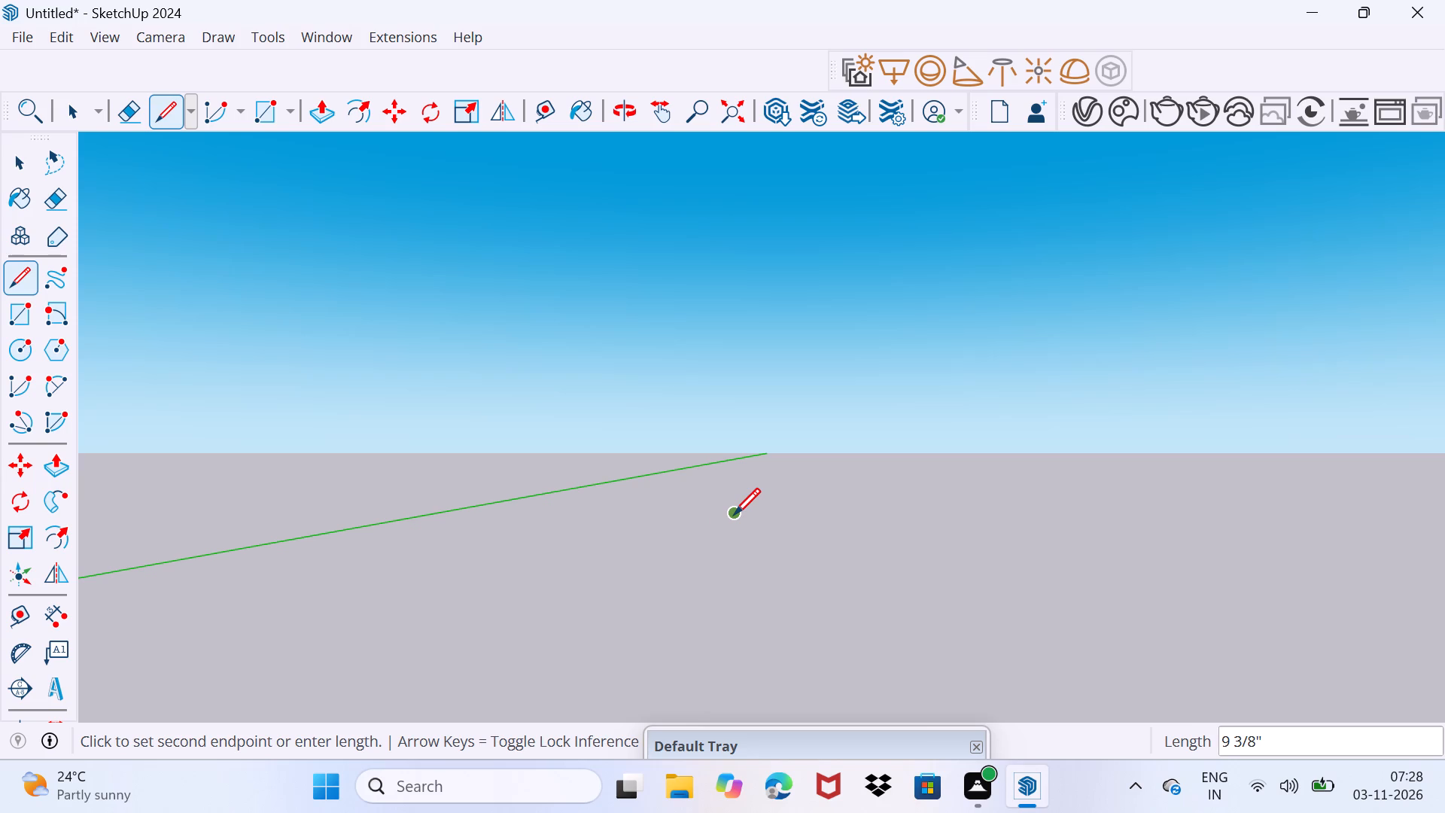
{"action": "left_click", "coordinate": [746, 510]}
{"action": "left_click", "coordinate": [735, 516]}
{"action": "left_click", "coordinate": [729, 537]}
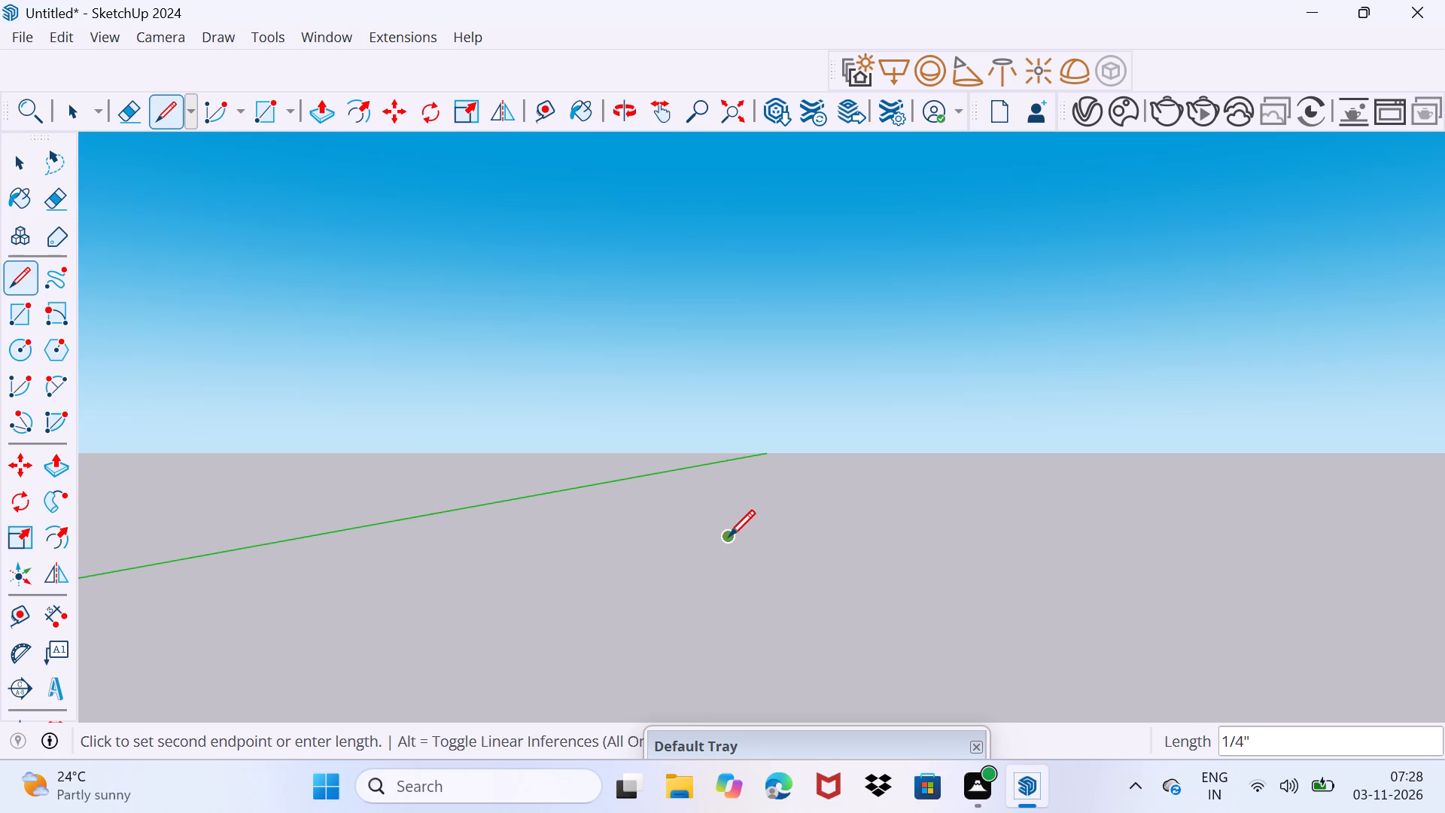
{"action": "left_click", "coordinate": [729, 536]}
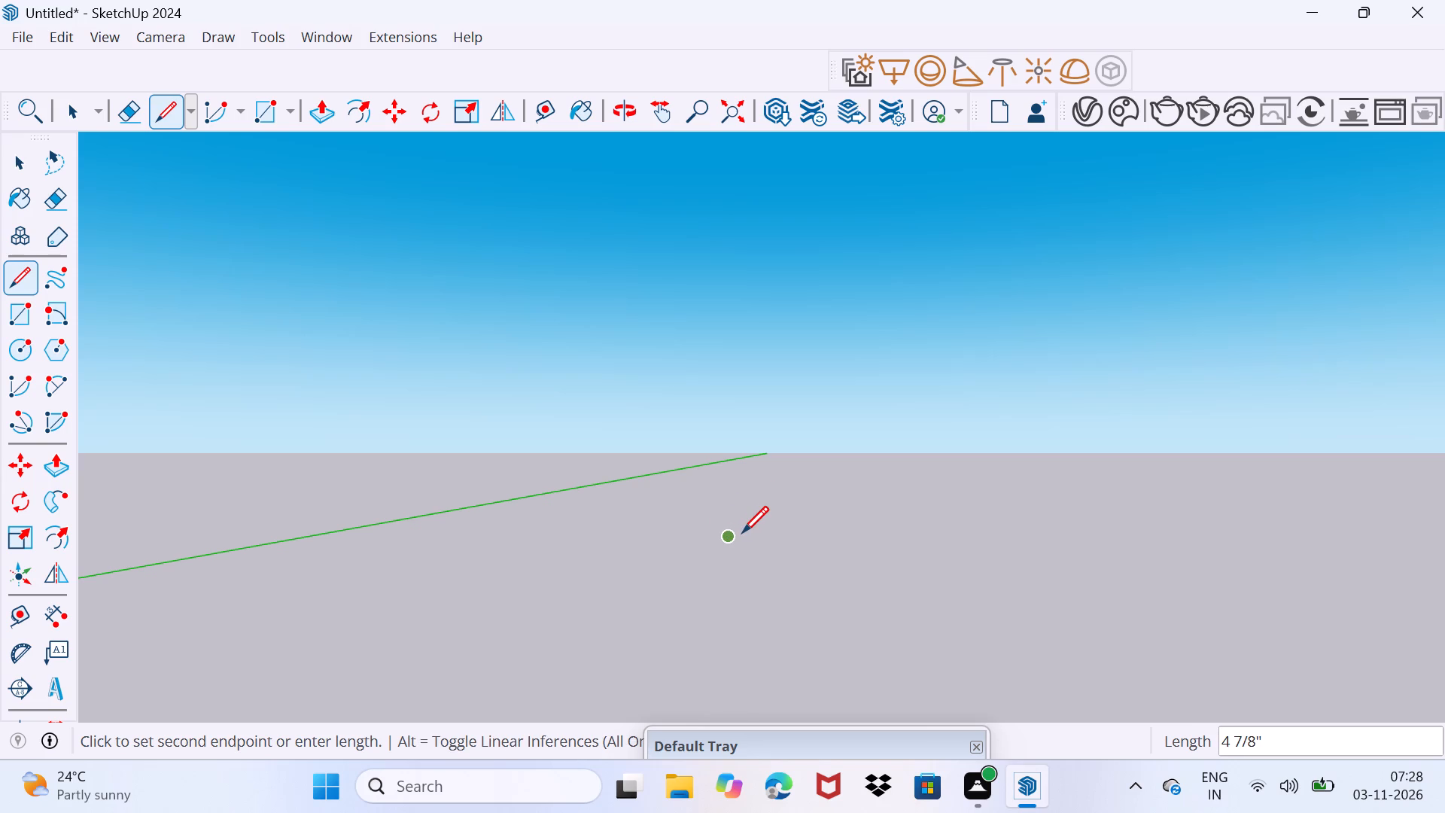
{"action": "left_click", "coordinate": [742, 532]}
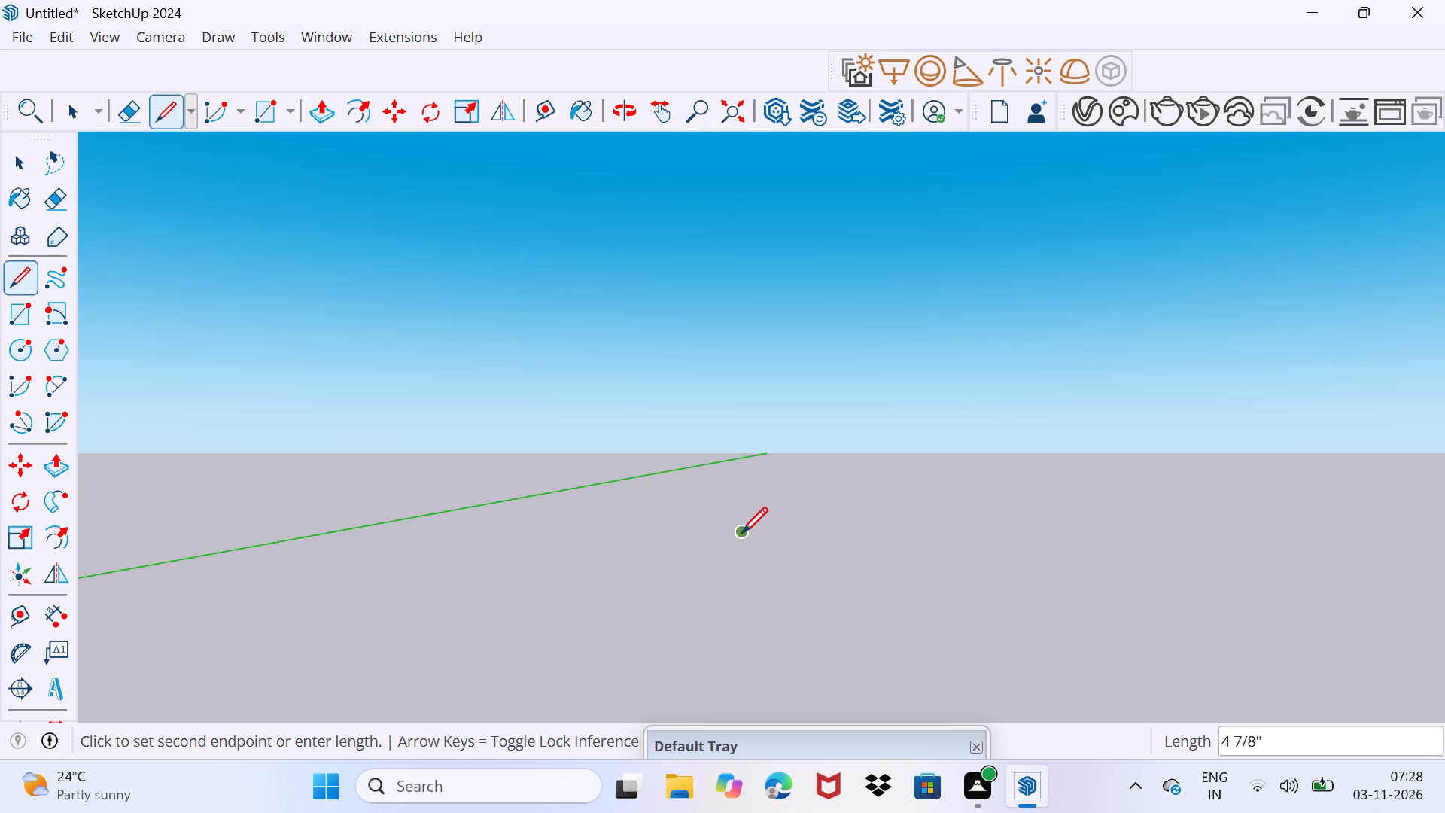
{"action": "left_click", "coordinate": [736, 544]}
{"action": "left_click", "coordinate": [753, 540]}
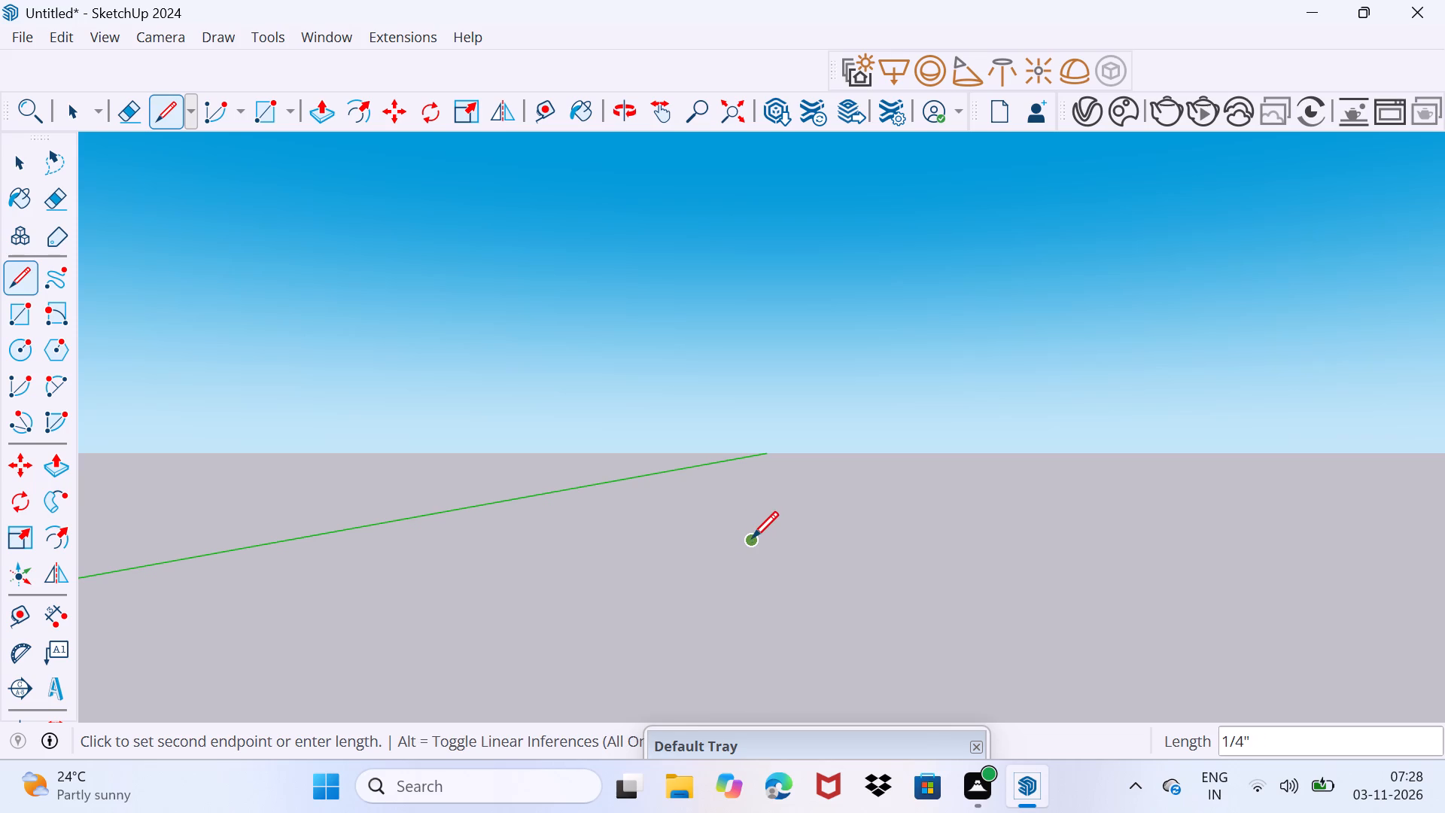
{"action": "left_click", "coordinate": [752, 537]}
{"action": "left_click", "coordinate": [760, 535]}
{"action": "left_click", "coordinate": [757, 541]}
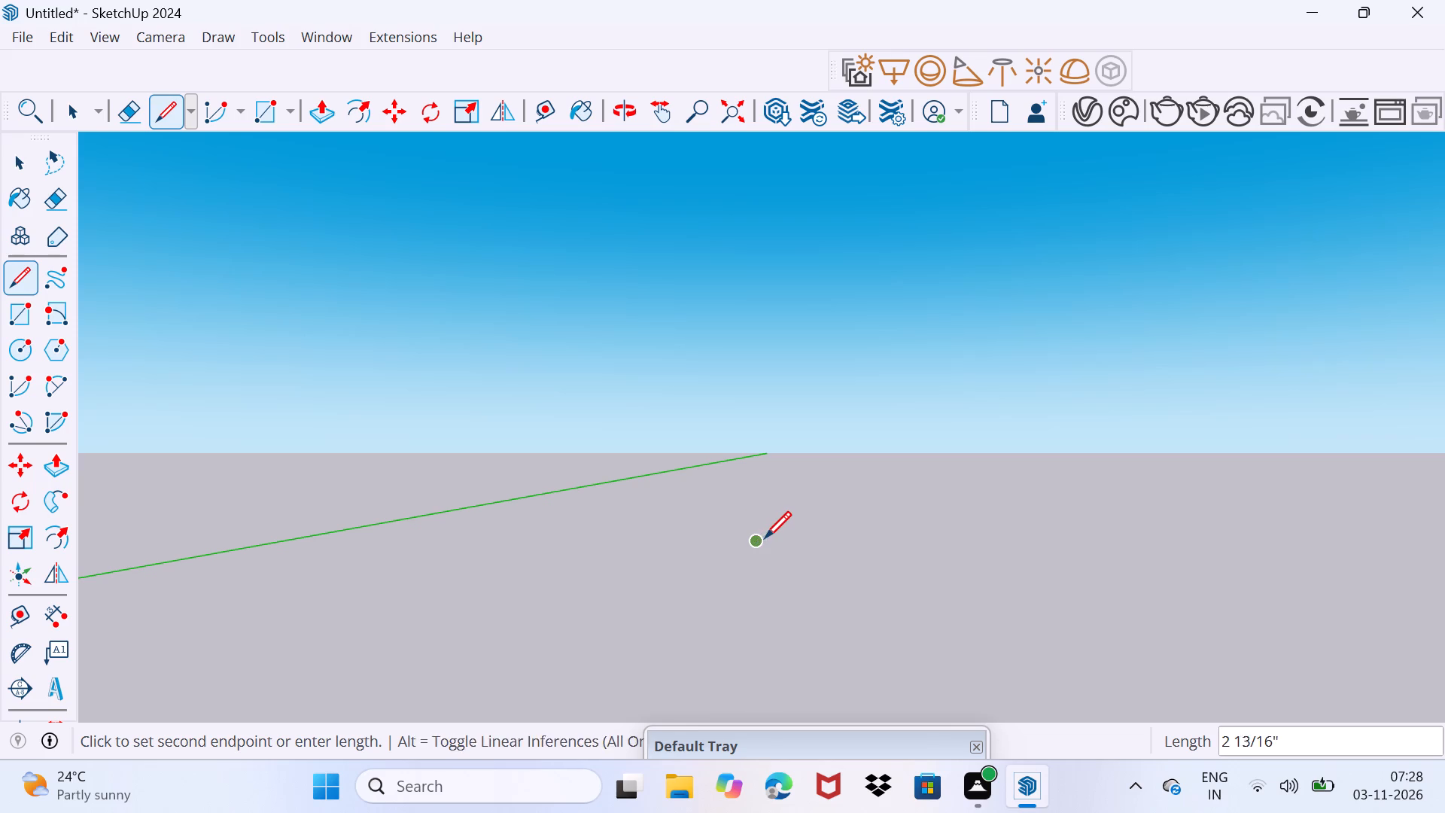
{"action": "left_click", "coordinate": [765, 537]}
{"action": "left_click", "coordinate": [763, 536]}
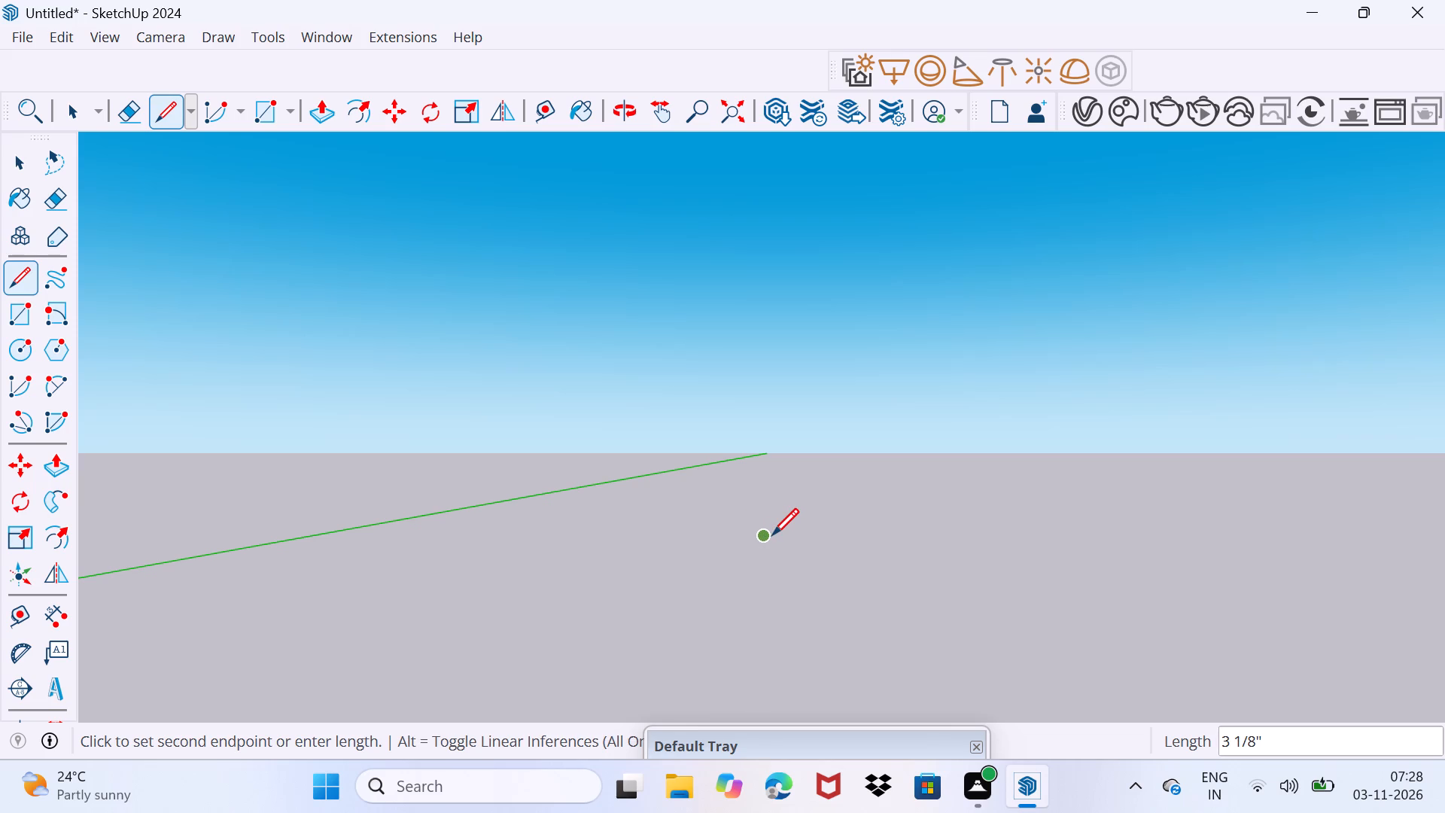
{"action": "left_click", "coordinate": [772, 534]}
{"action": "left_click", "coordinate": [759, 538]}
{"action": "left_click", "coordinate": [755, 538]}
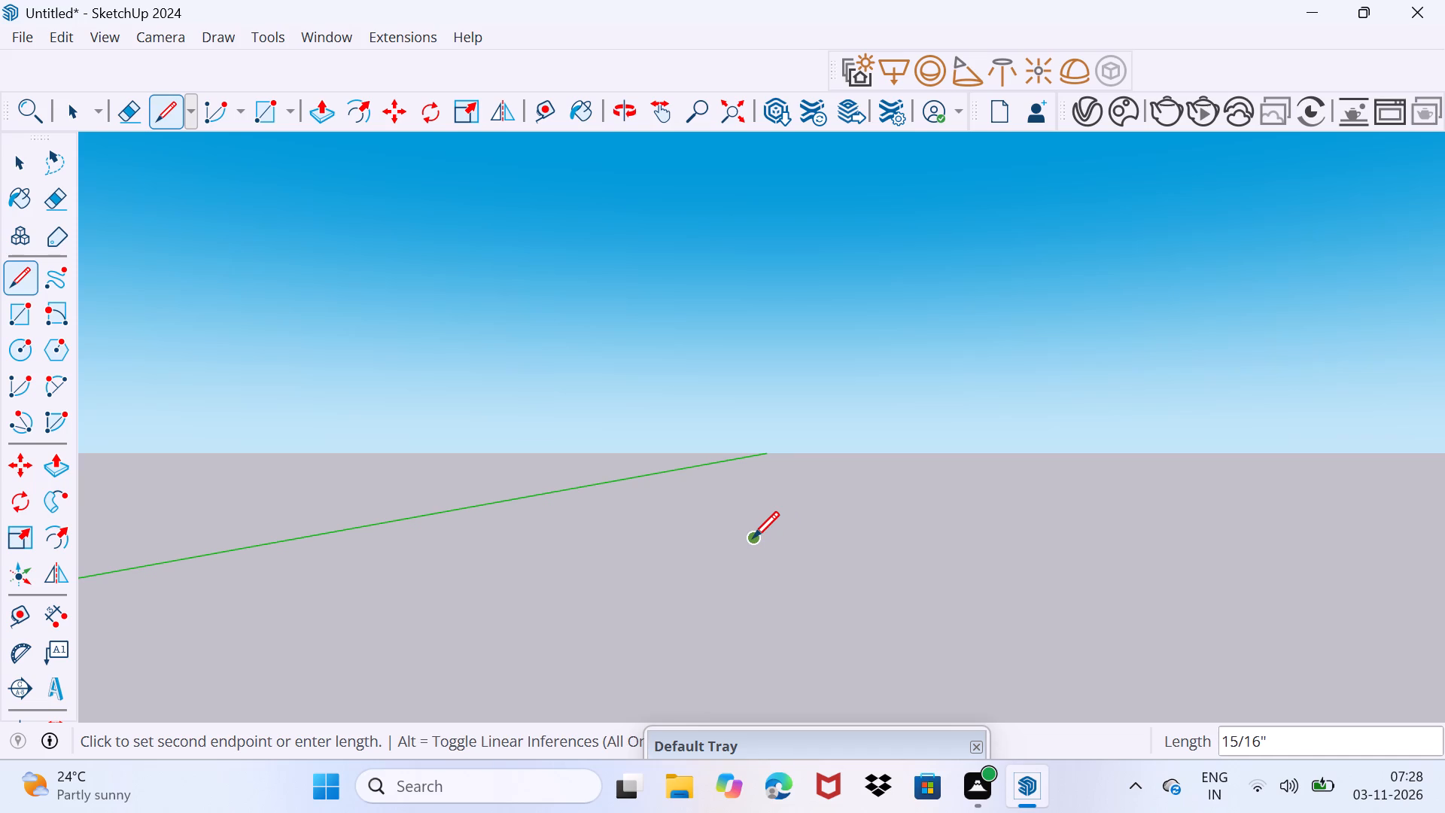
{"action": "left_click", "coordinate": [772, 509]}
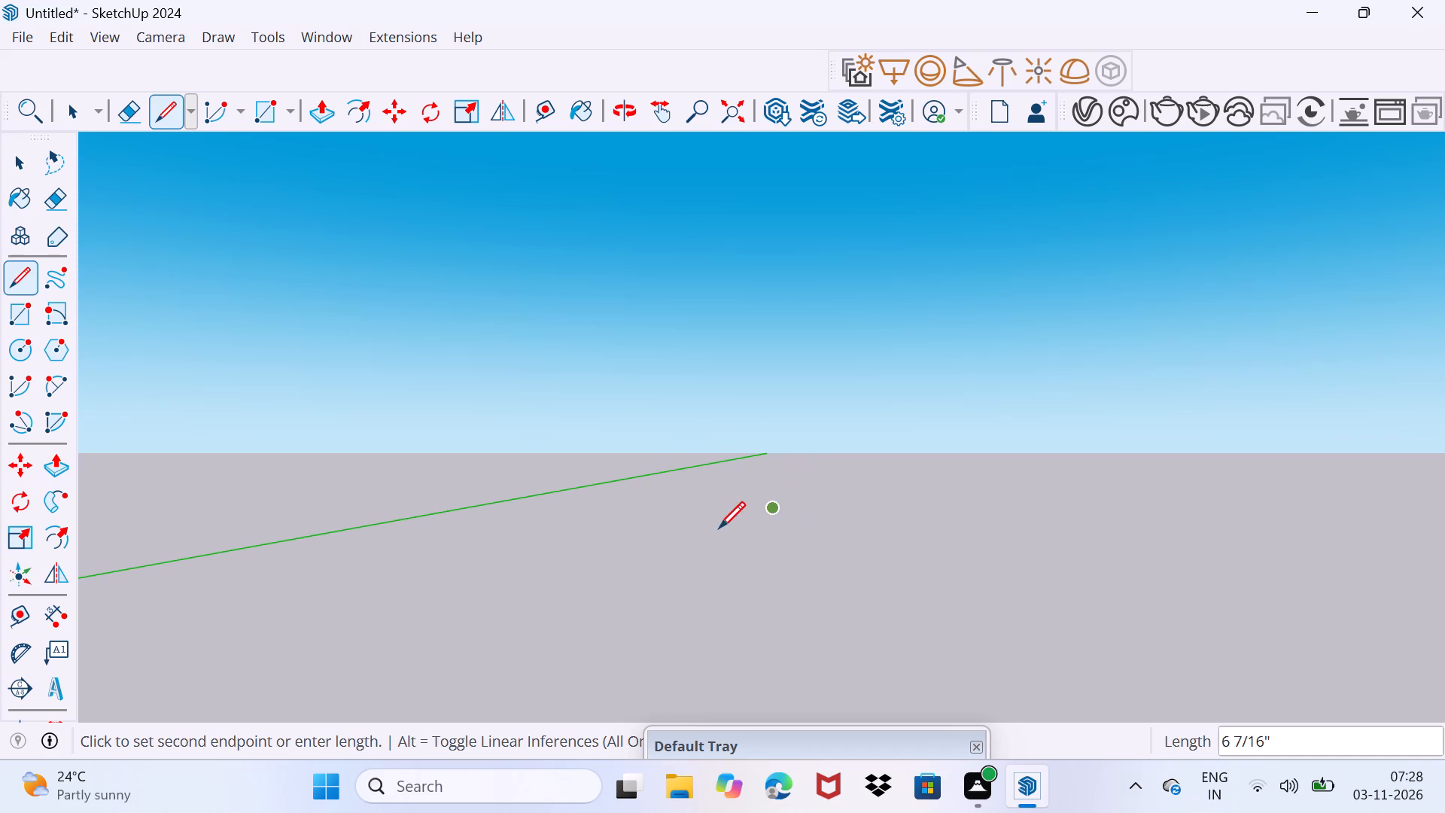
{"action": "left_click", "coordinate": [702, 531]}
{"action": "left_click_drag", "start_coordinate": [832, 519], "coordinate": [783, 559]}
Extend the loose line work beside the building with short stepped segments from its far top endpoint back into the zigzag.
{"action": "scroll", "coordinate": [784, 537], "scroll_direction": "down", "scroll_amount": 6}
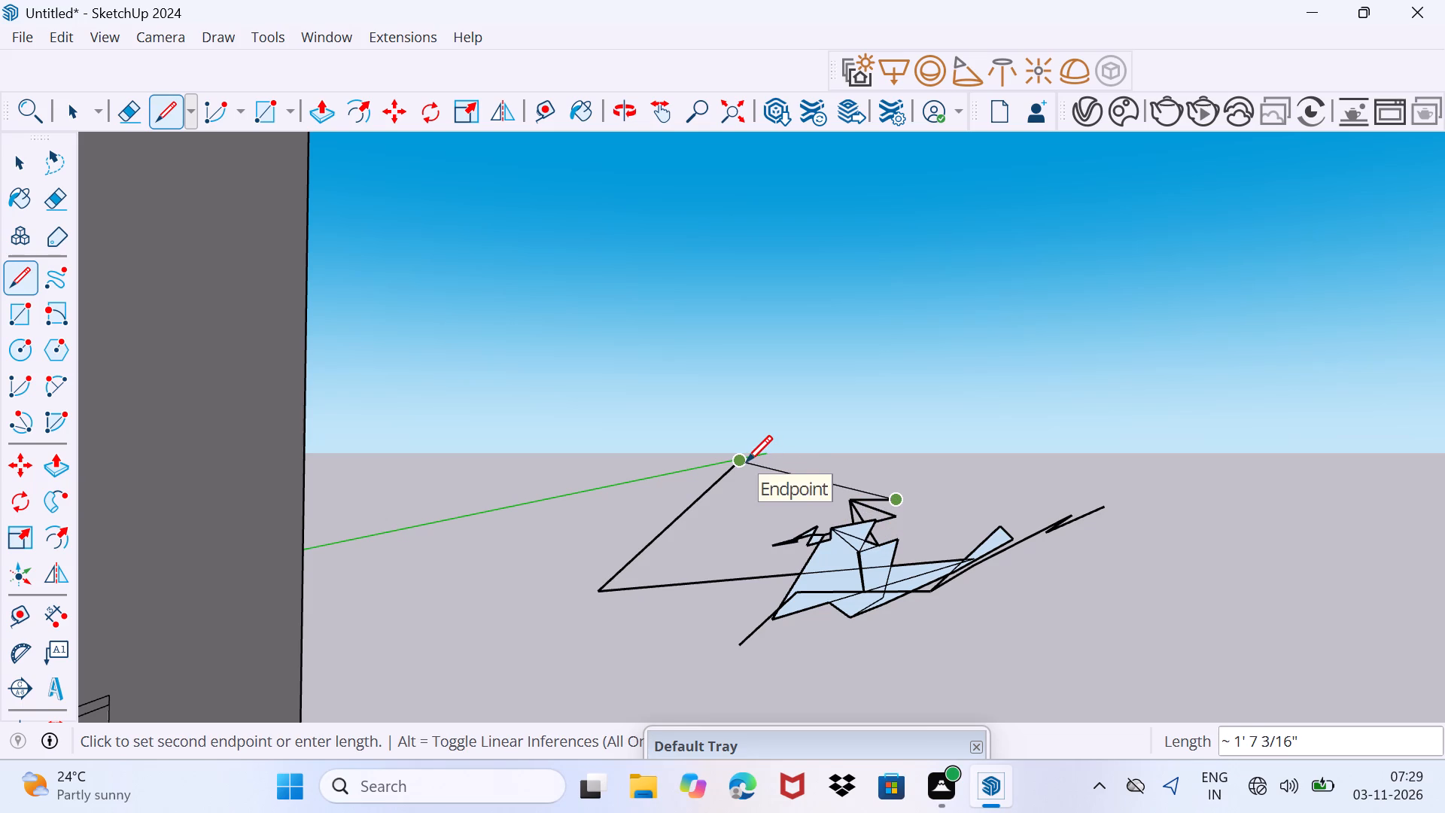
{"action": "left_click", "coordinate": [746, 461]}
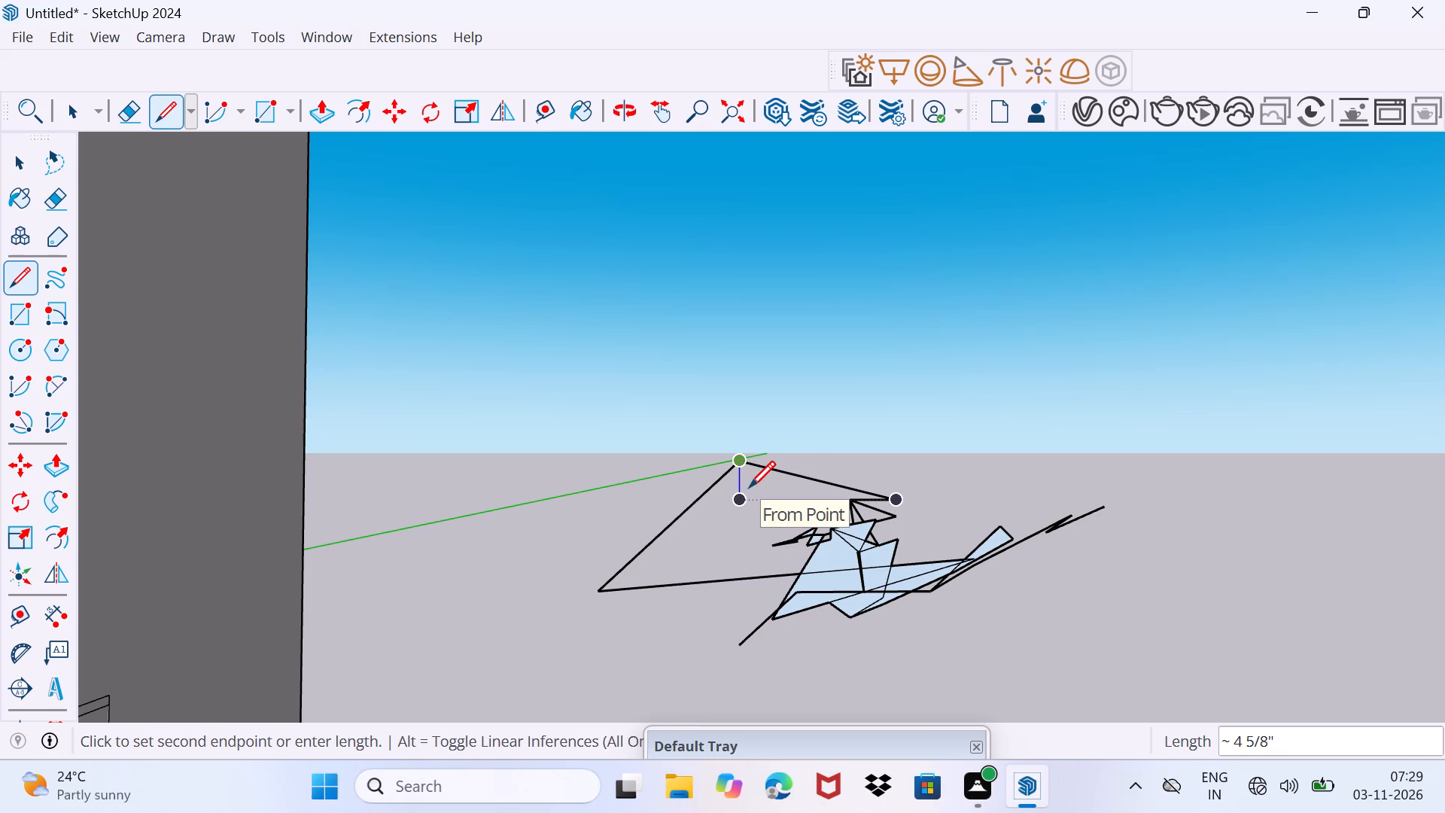
{"action": "left_click", "coordinate": [749, 487]}
{"action": "left_click", "coordinate": [773, 522]}
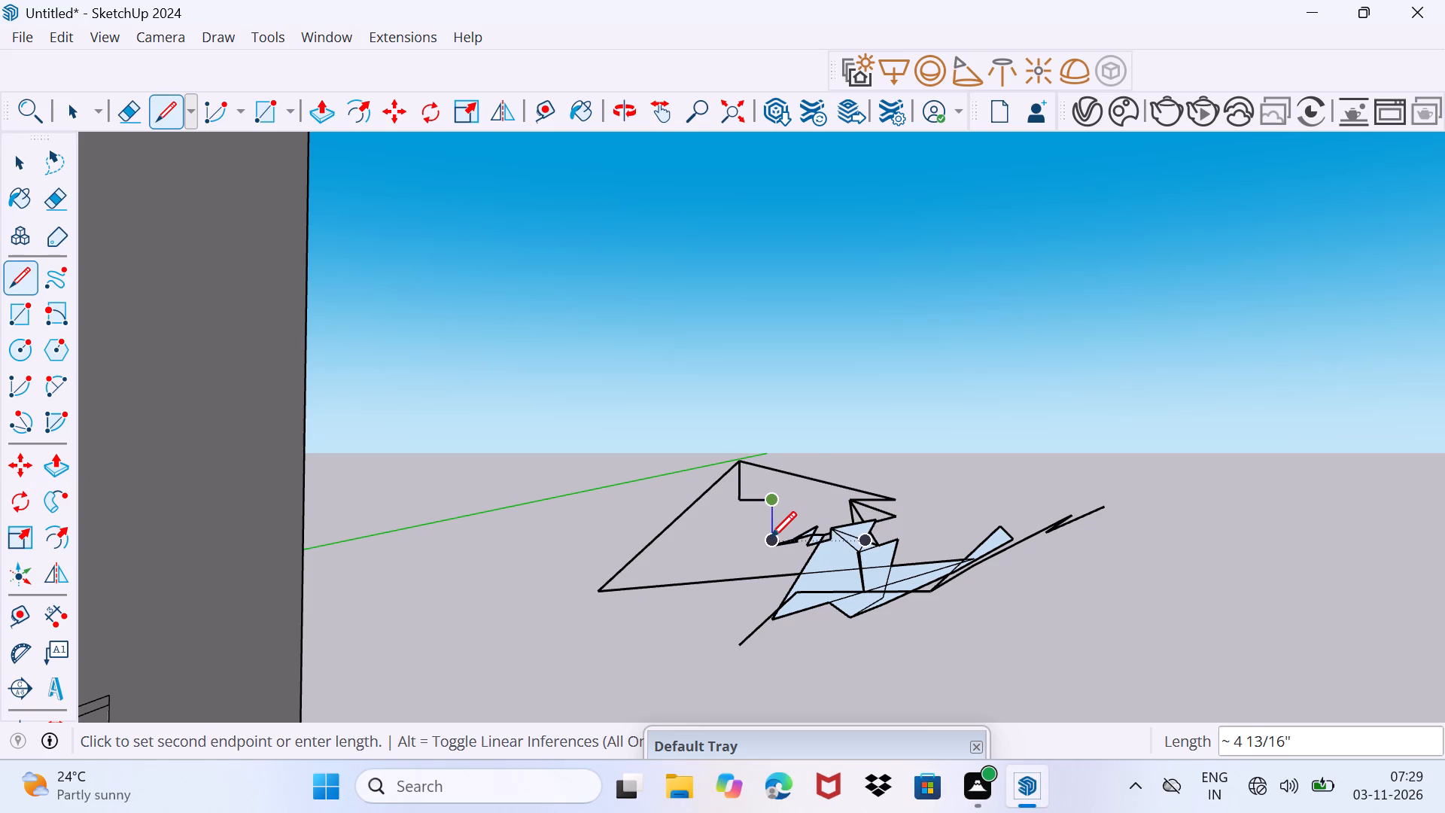
{"action": "left_click", "coordinate": [770, 537]}
{"action": "left_click", "coordinate": [770, 537]}
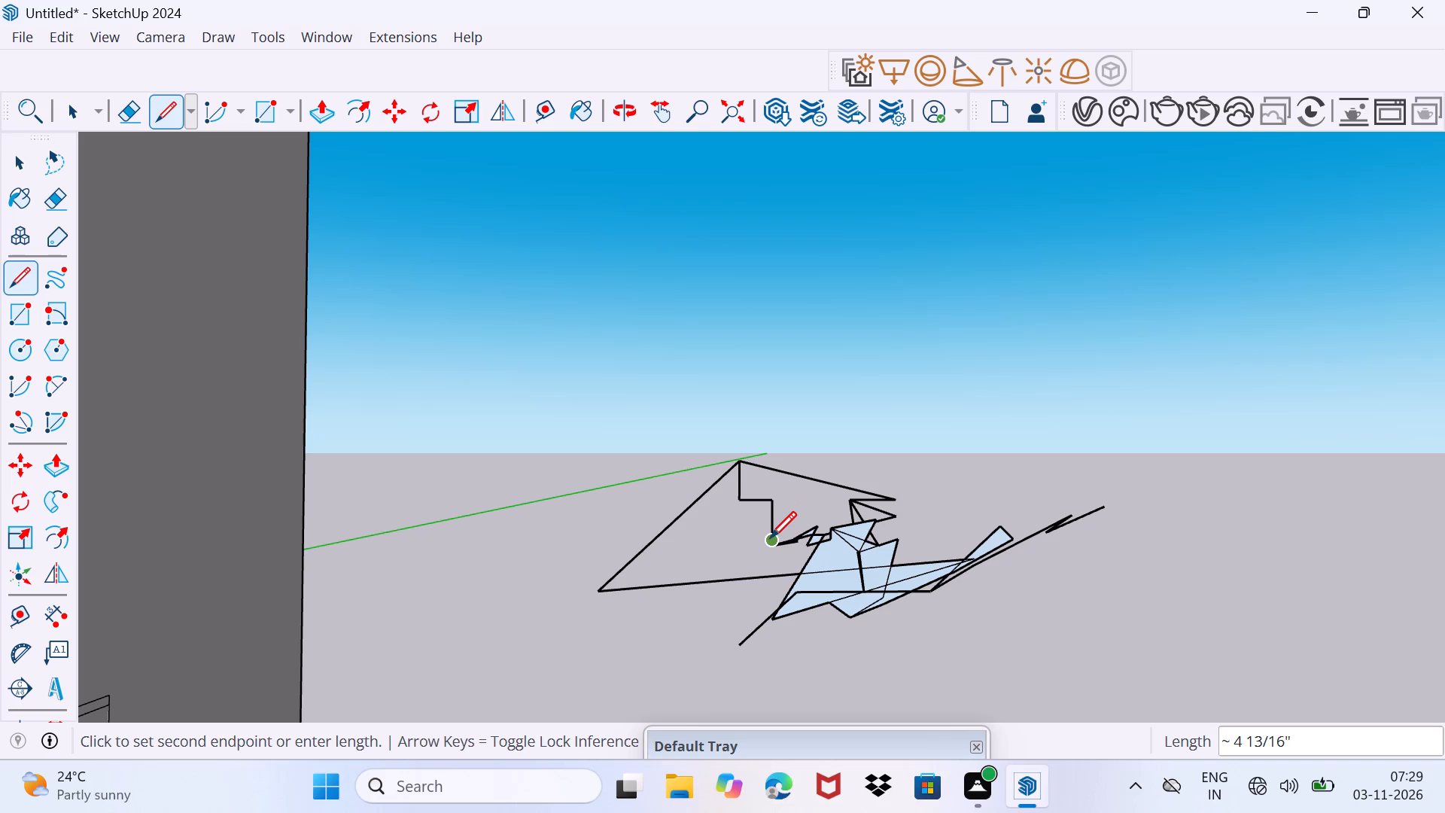
{"action": "left_click", "coordinate": [770, 537]}
{"action": "left_click", "coordinate": [771, 545]}
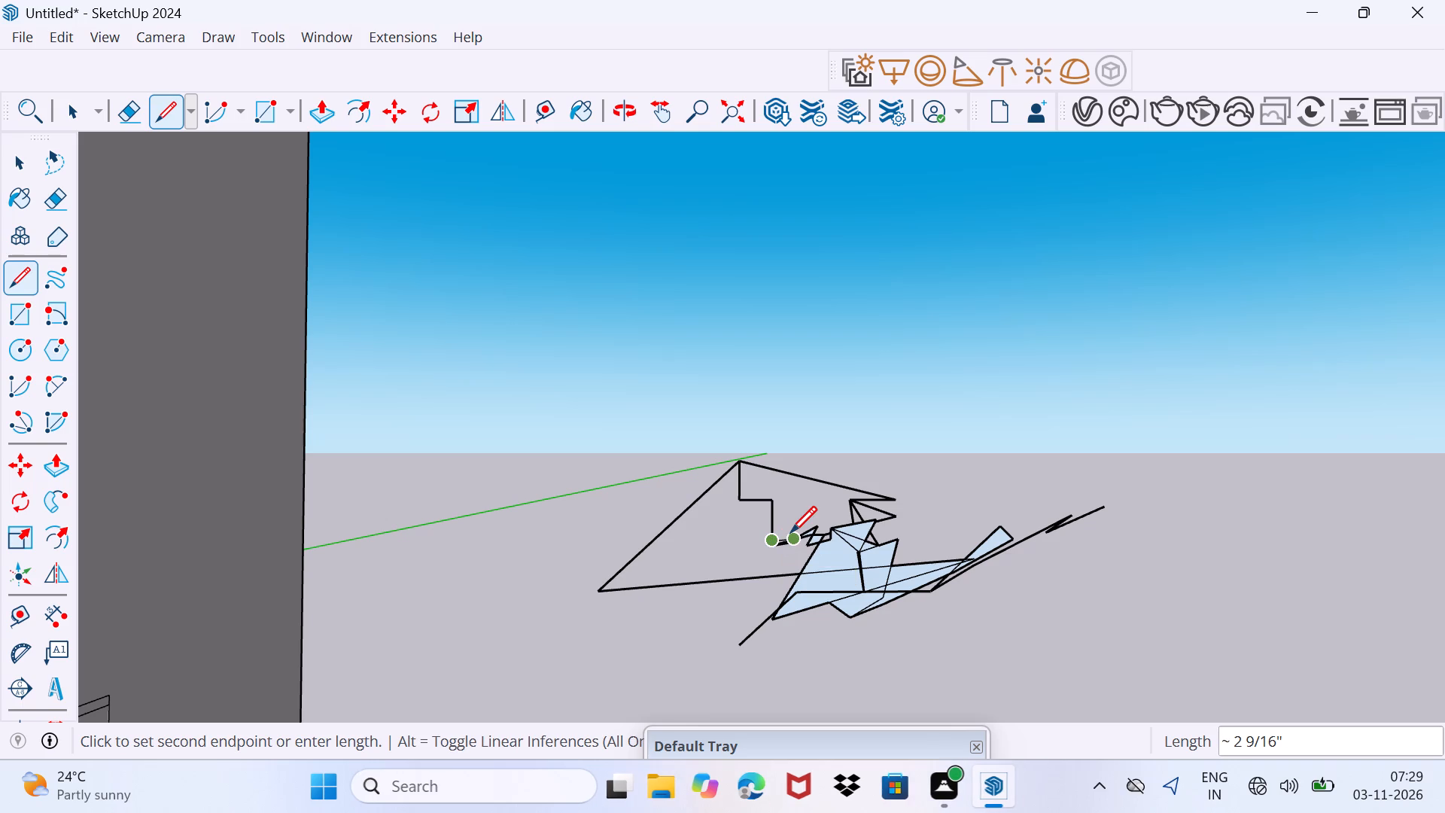
{"action": "left_click", "coordinate": [790, 532]}
{"action": "left_click", "coordinate": [790, 532]}
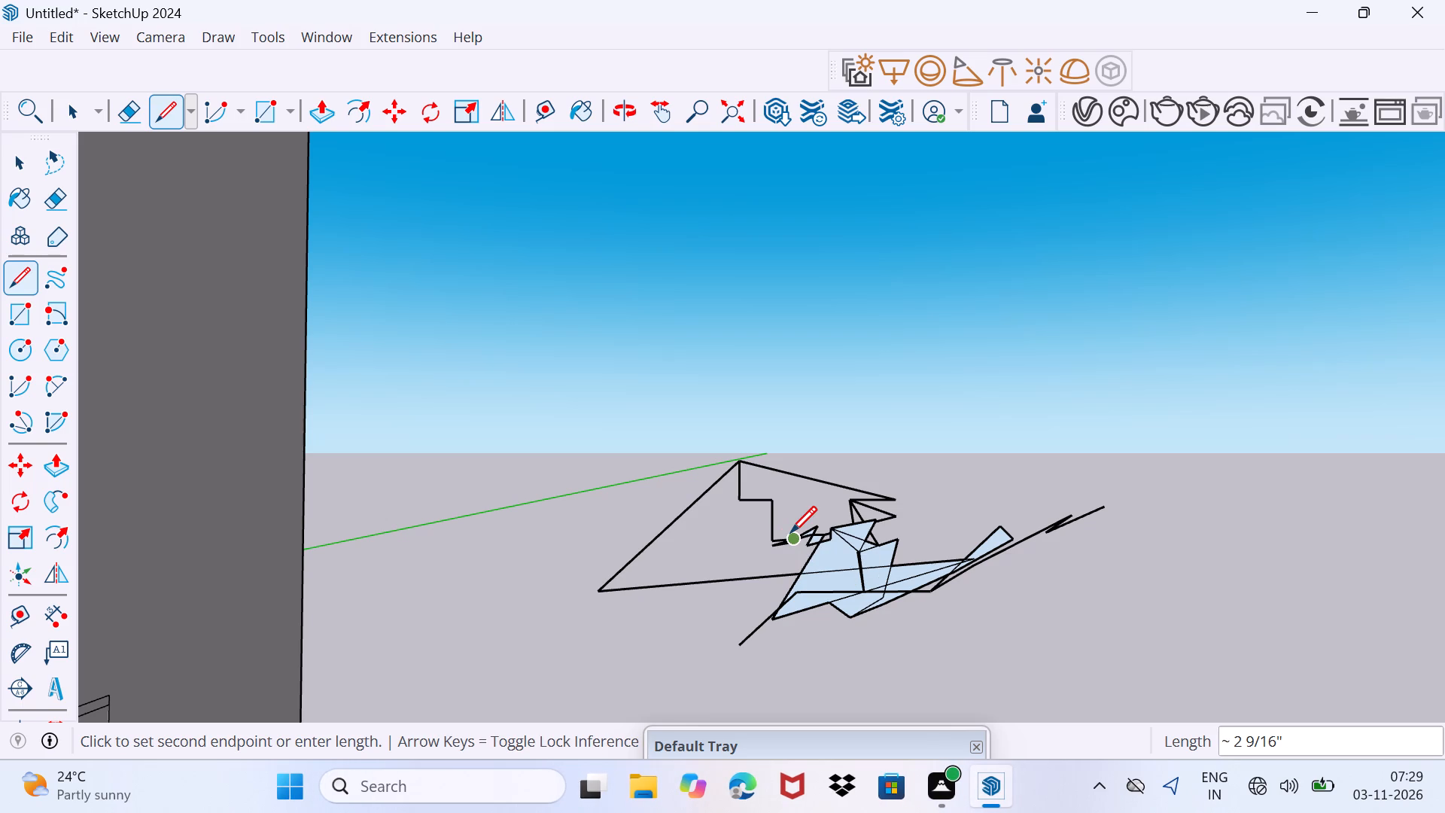
{"action": "left_click", "coordinate": [790, 532]}
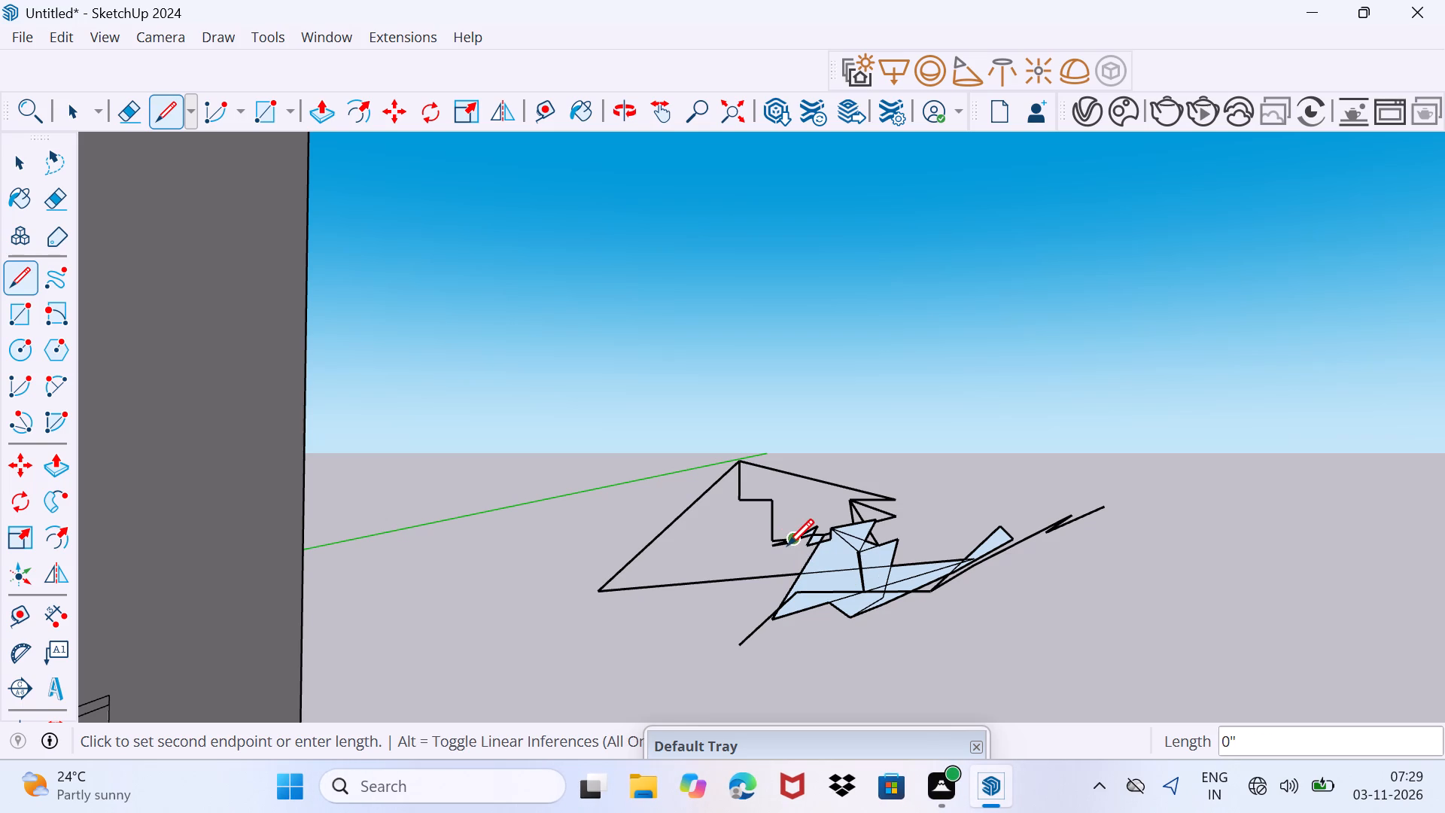
{"action": "left_click", "coordinate": [787, 545]}
{"action": "left_click", "coordinate": [799, 531]}
{"action": "left_click", "coordinate": [799, 531]}
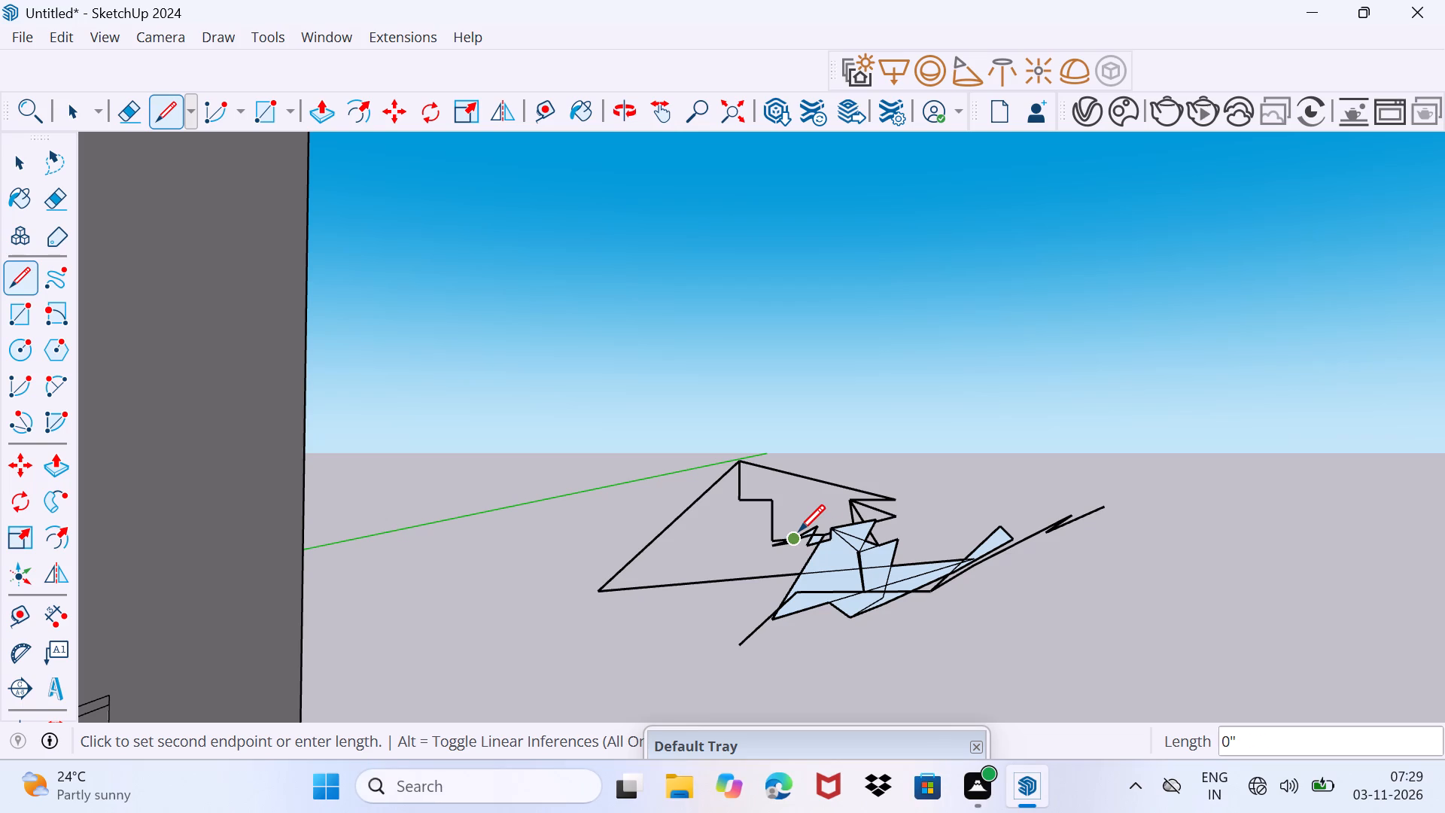
{"action": "left_click", "coordinate": [829, 522]}
{"action": "left_click", "coordinate": [805, 535]}
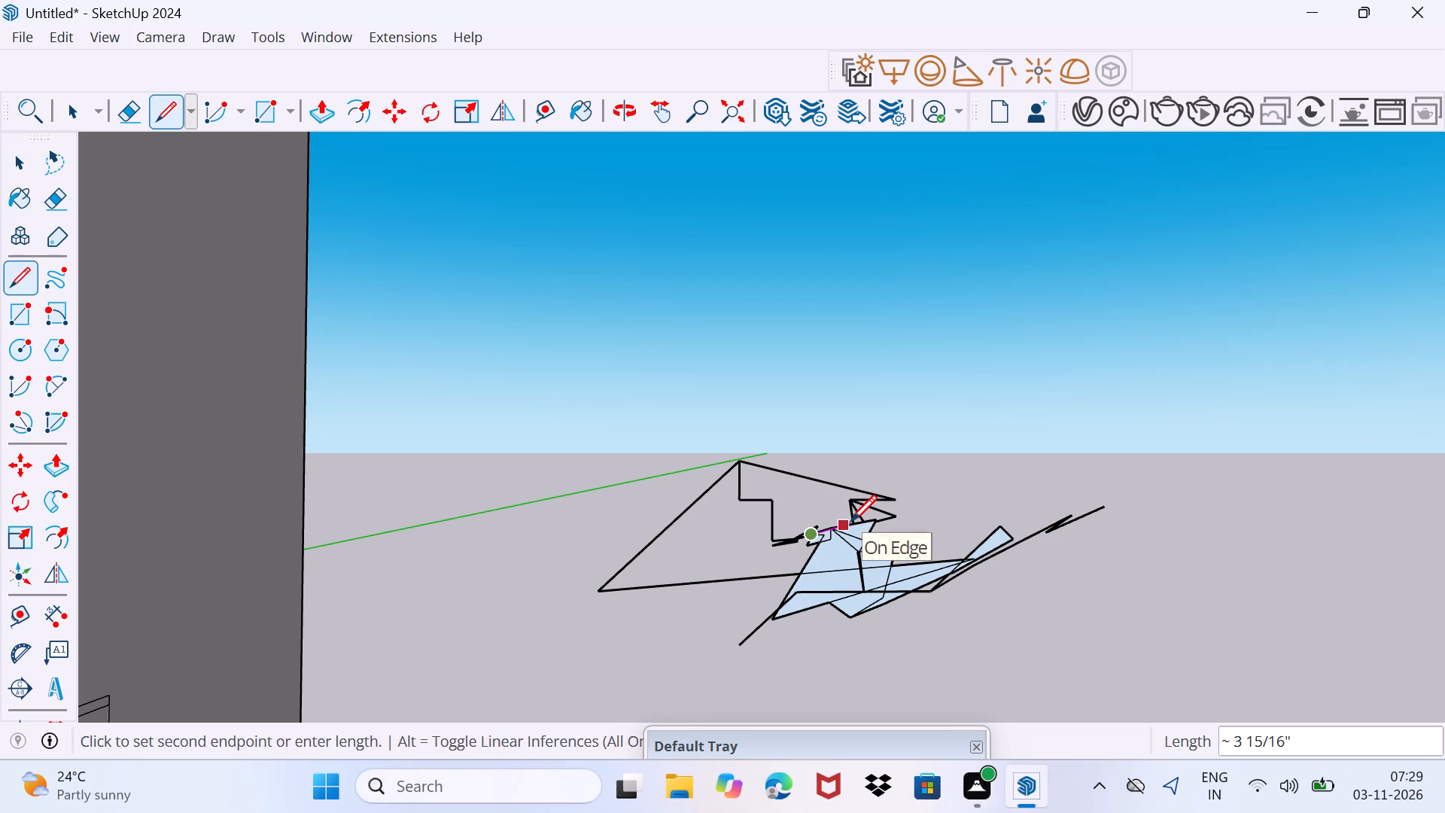
{"action": "left_click", "coordinate": [850, 521]}
{"action": "left_click", "coordinate": [820, 542]}
{"action": "left_click", "coordinate": [829, 550]}
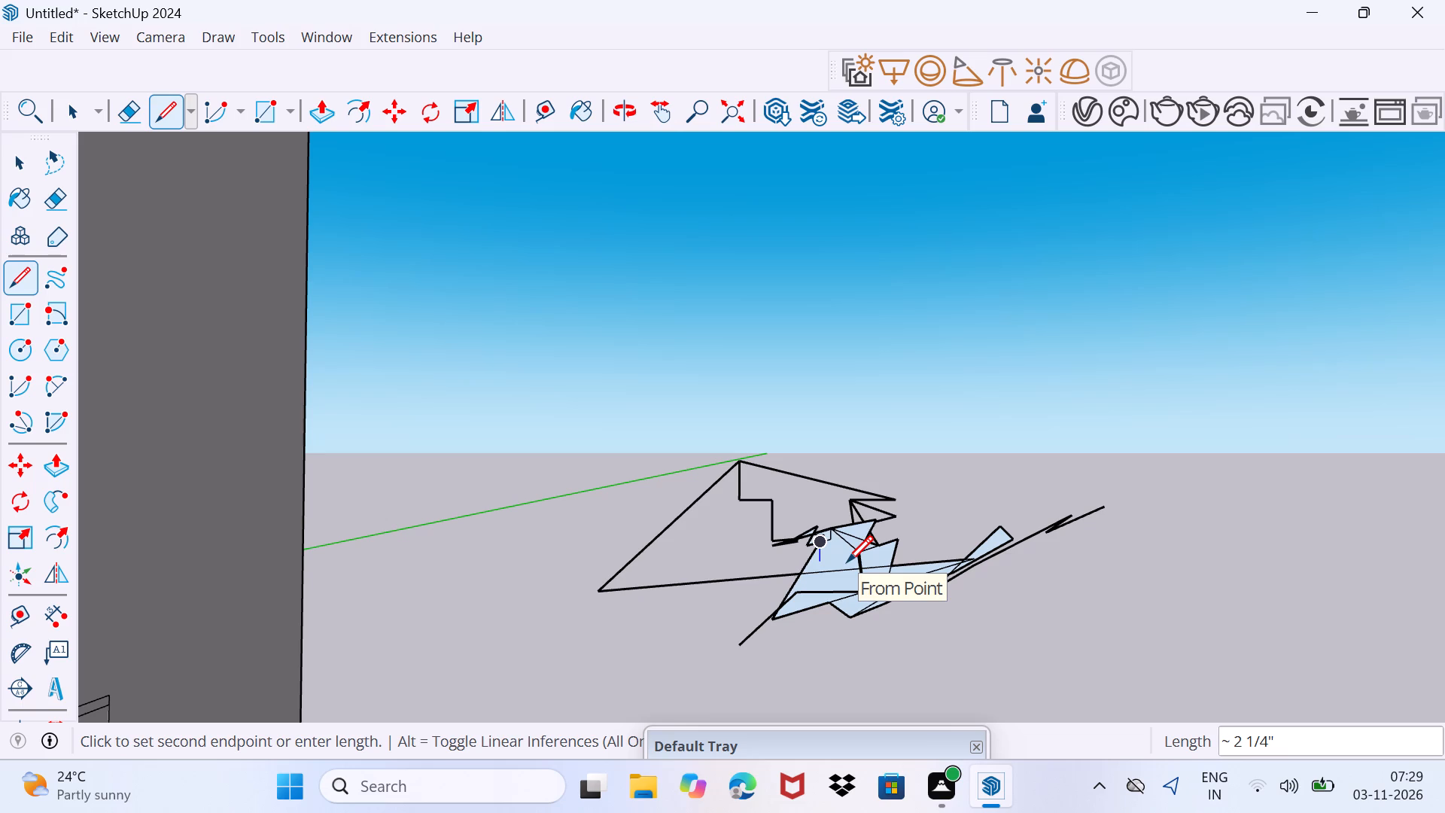
{"action": "left_click", "coordinate": [865, 509]}
{"action": "left_click", "coordinate": [811, 542]}
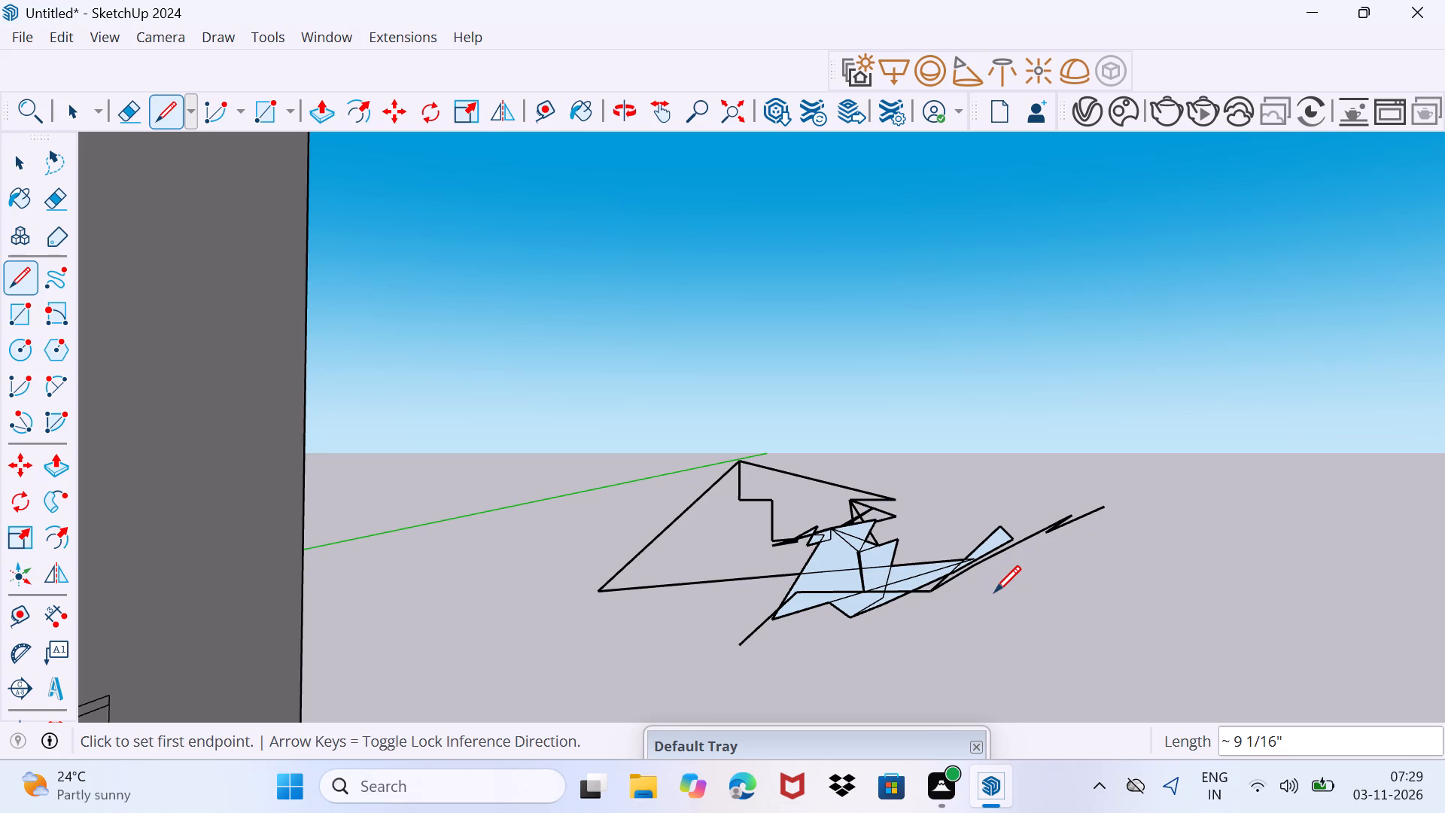
Draw a vertical line about 5" long beside the zigzag, join it to the nearest endpoint, and add a vertical stub about 2 3/8" long.
{"action": "left_click", "coordinate": [994, 592]}
{"action": "left_click", "coordinate": [994, 592]}
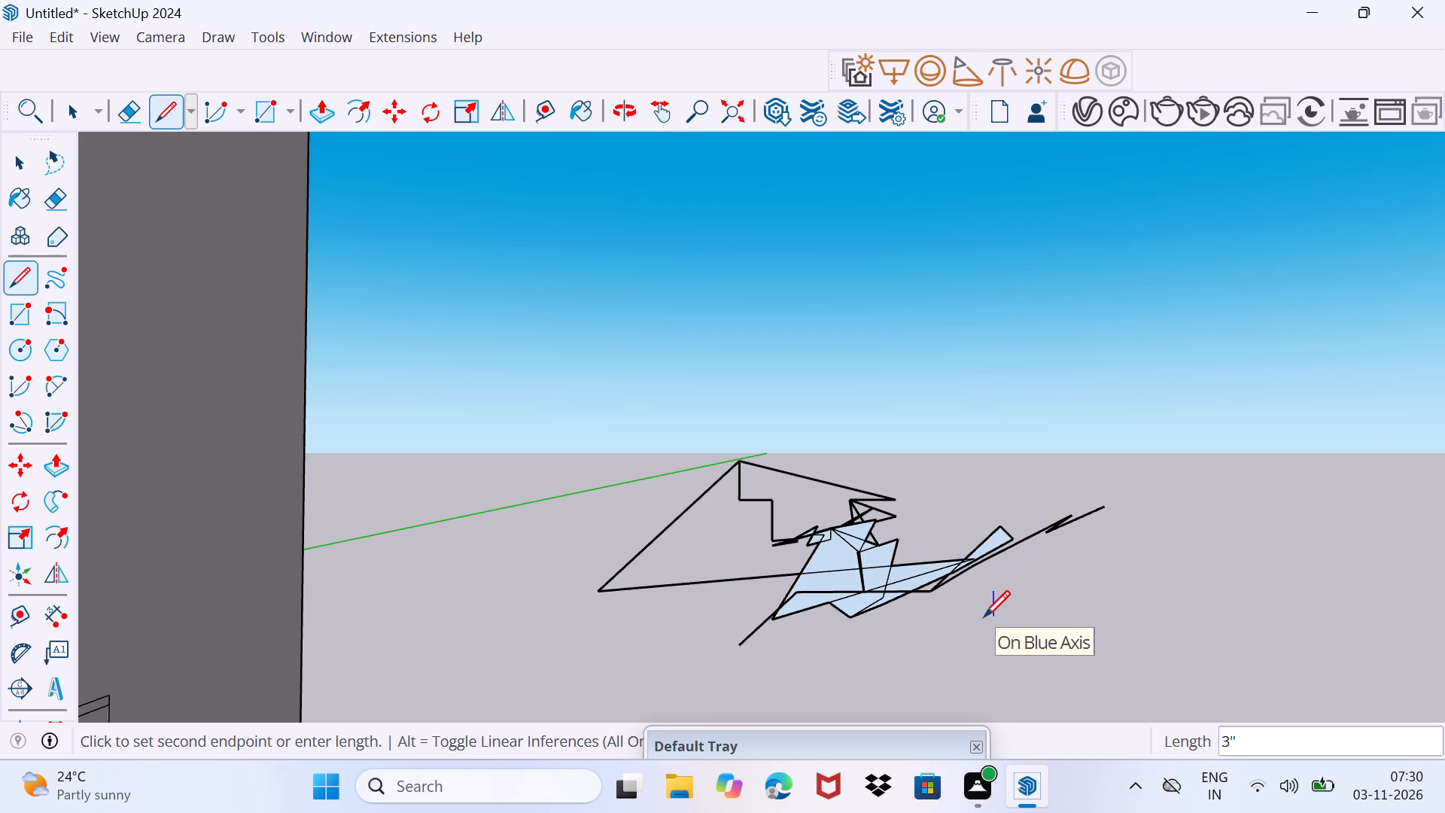
{"action": "left_click", "coordinate": [984, 617]}
{"action": "left_click", "coordinate": [977, 644]}
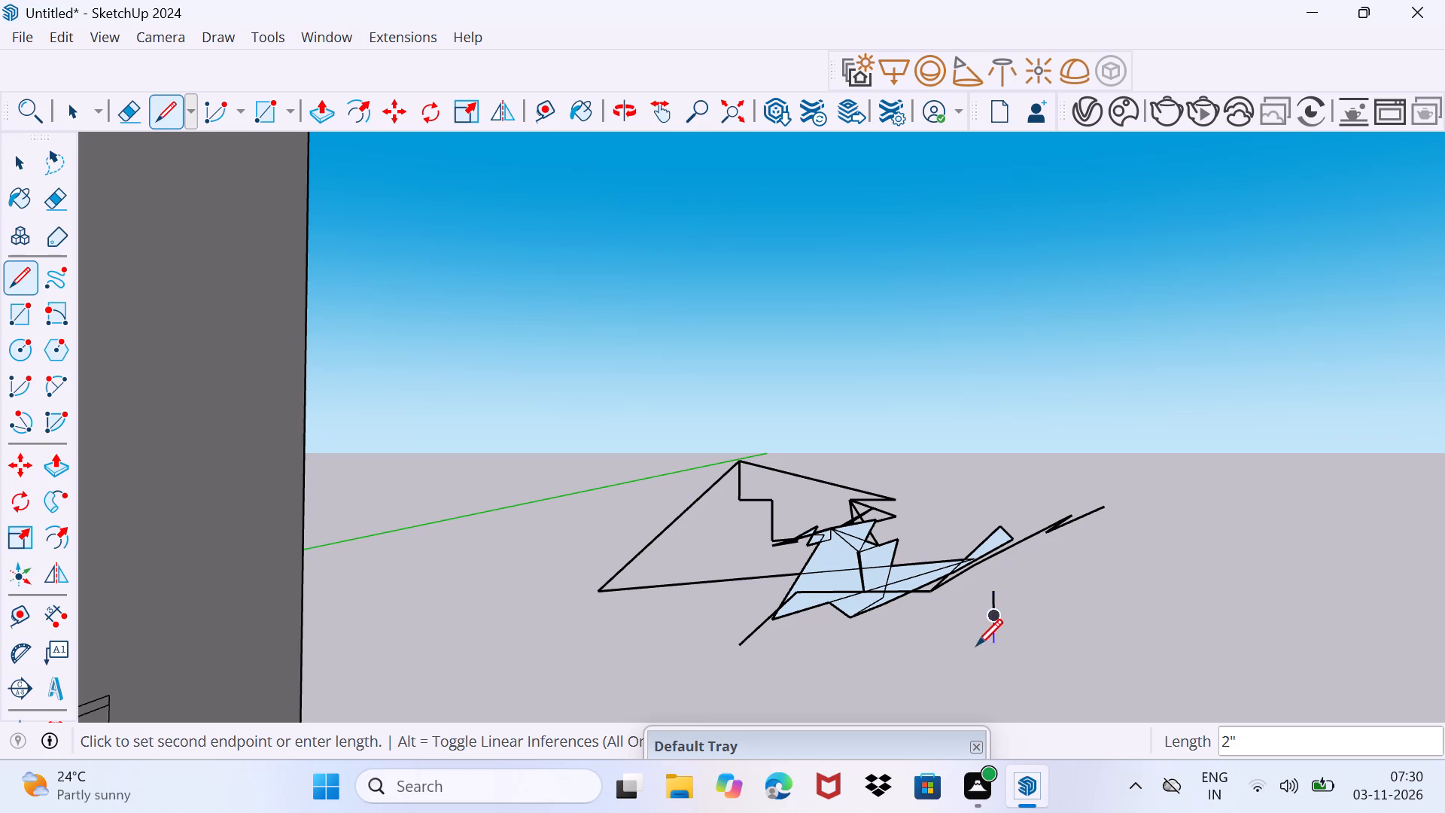
{"action": "left_click", "coordinate": [982, 640]}
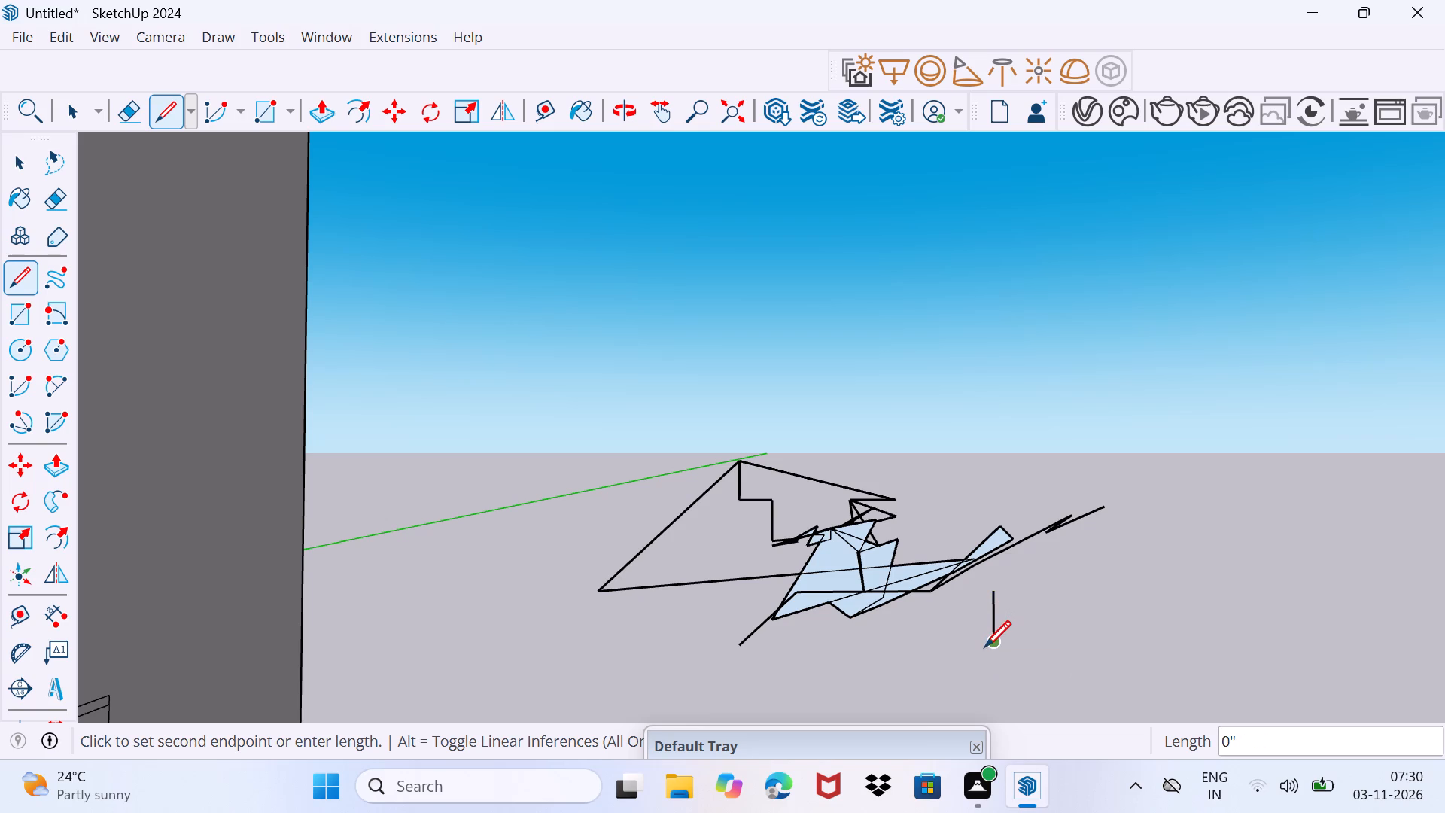
{"action": "left_click", "coordinate": [995, 633]}
{"action": "left_click", "coordinate": [1012, 607]}
{"action": "left_click", "coordinate": [919, 595]}
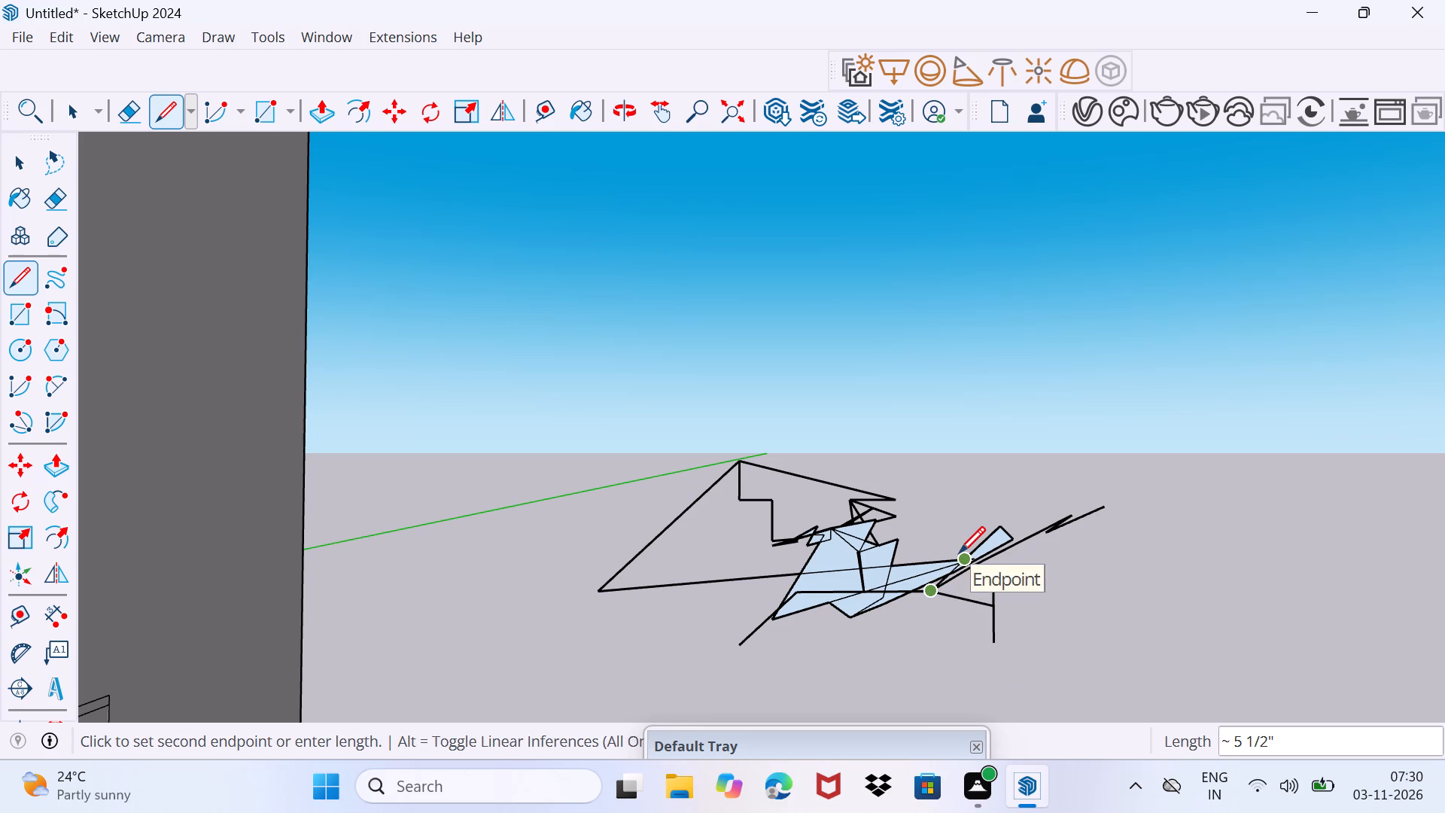
{"action": "left_click", "coordinate": [959, 553]}
{"action": "left_click", "coordinate": [932, 563]}
{"action": "left_click_drag", "start_coordinate": [930, 560], "coordinate": [935, 540]}
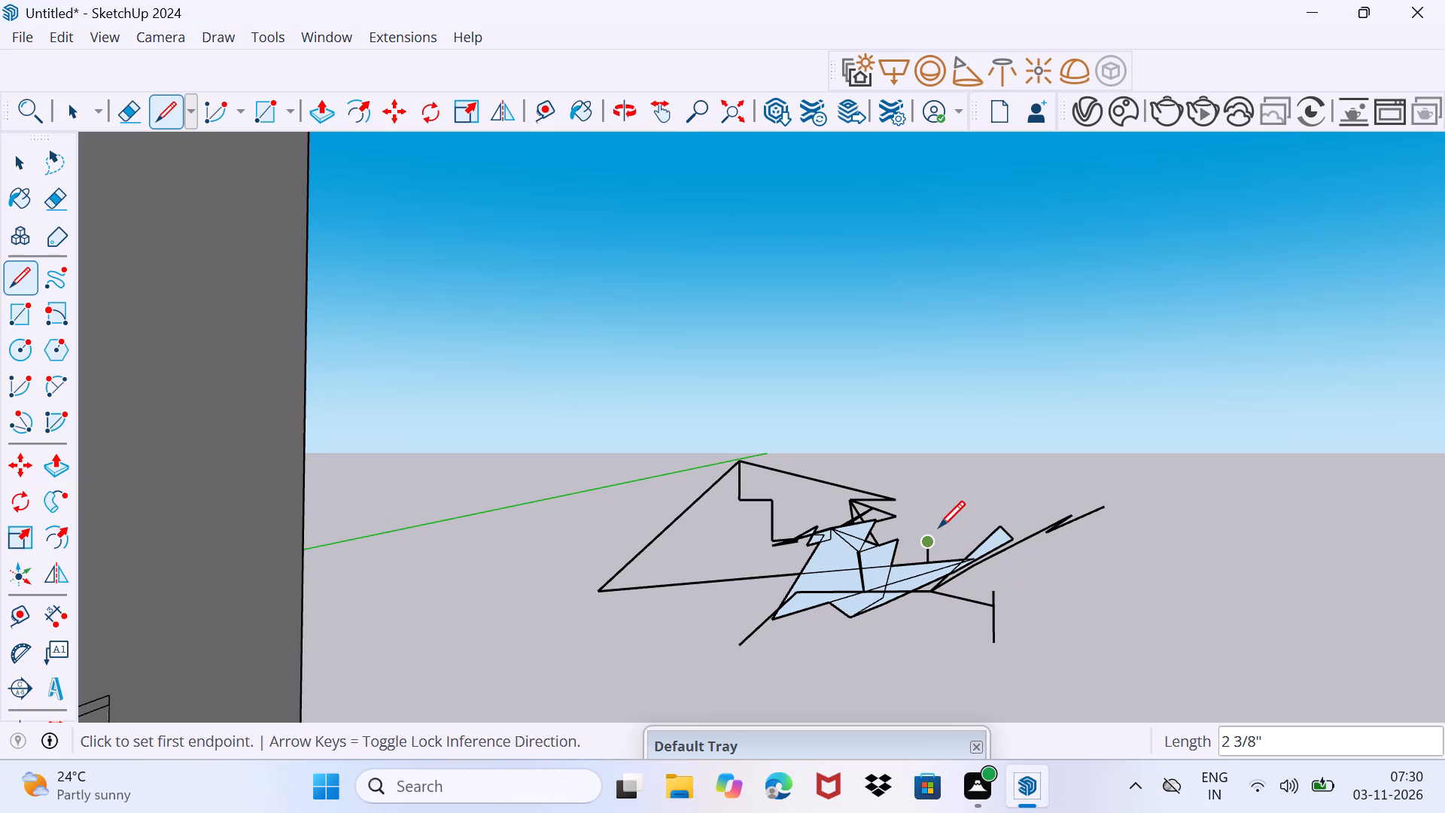
Draw a diagonal line rising from the zigzag beside the stub, then close a small triangle at its top with short horizontal and vertical segments.
{"action": "left_click", "coordinate": [938, 527]}
{"action": "left_click", "coordinate": [931, 535]}
{"action": "left_click", "coordinate": [933, 526]}
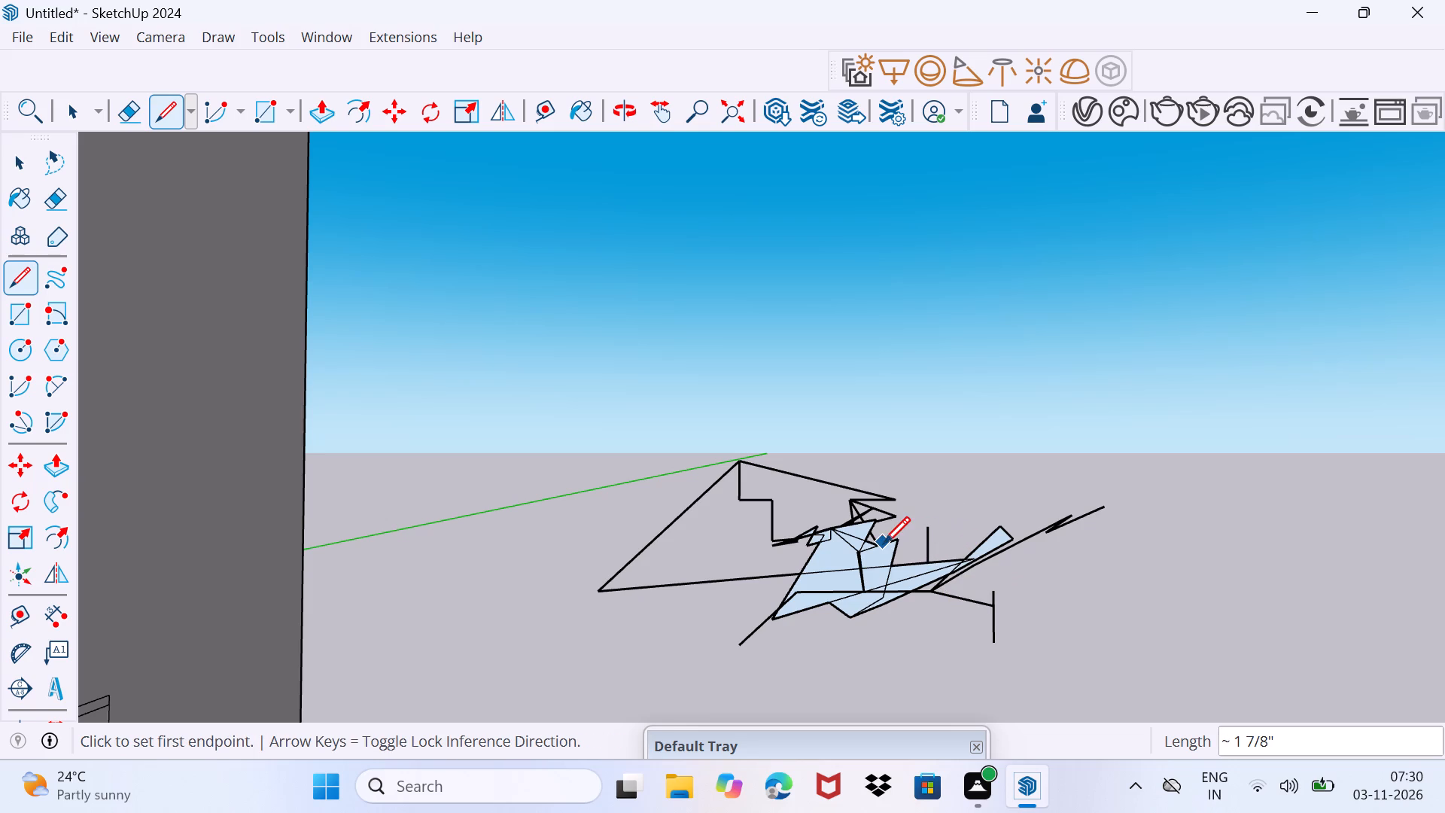
{"action": "left_click", "coordinate": [884, 543]}
{"action": "left_click", "coordinate": [903, 499]}
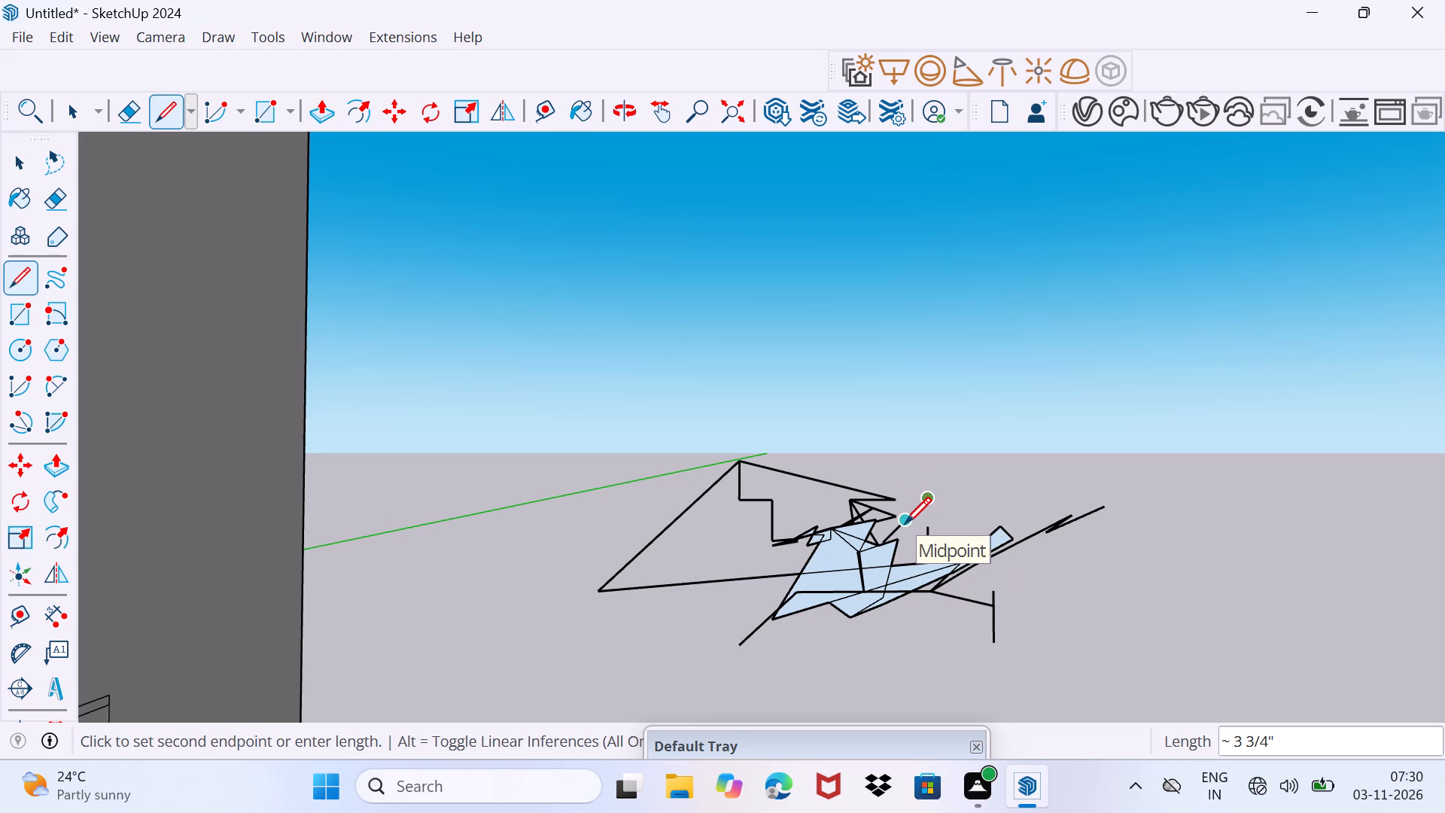
{"action": "left_click", "coordinate": [946, 510]}
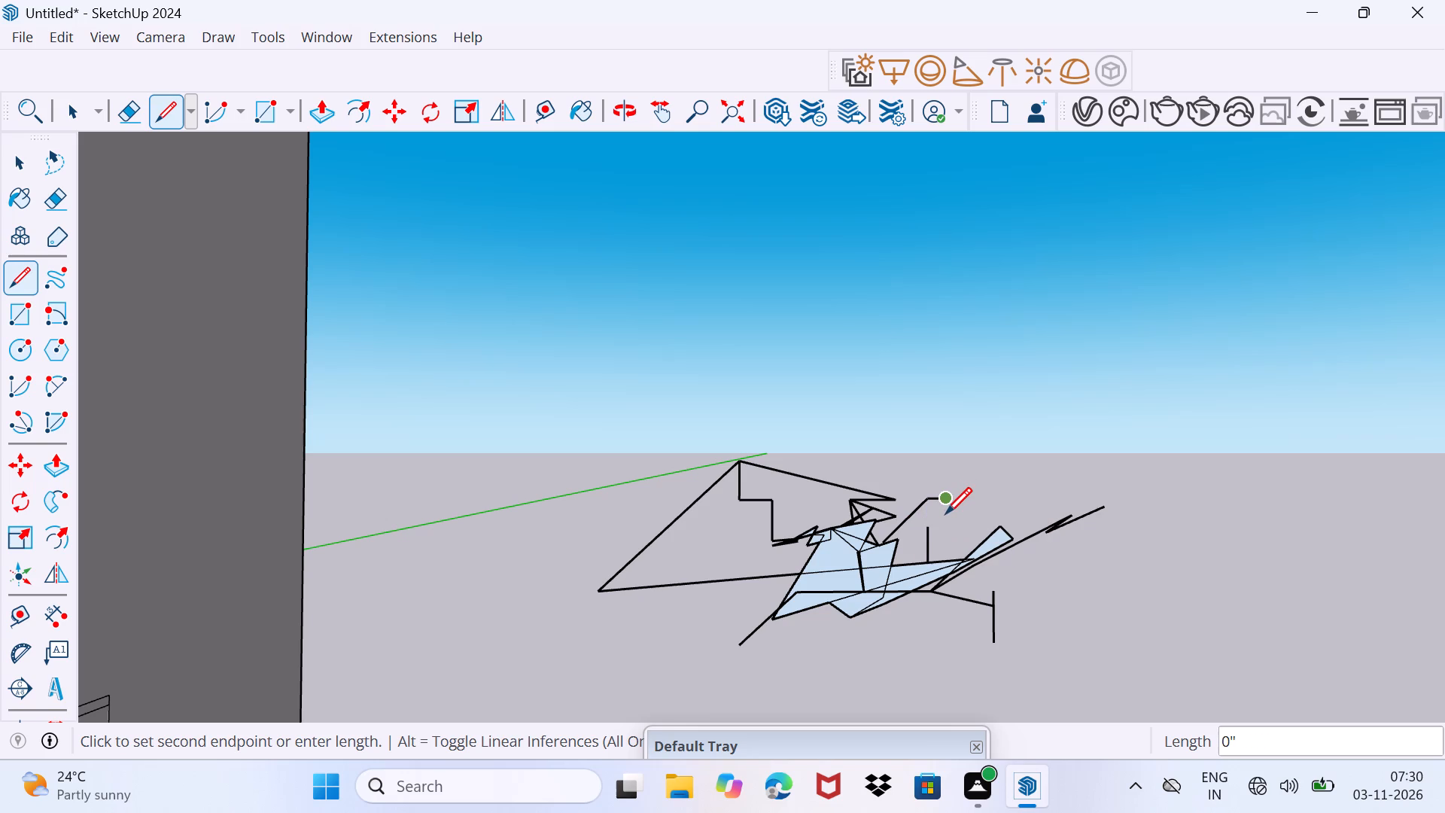
{"action": "left_click", "coordinate": [945, 513]}
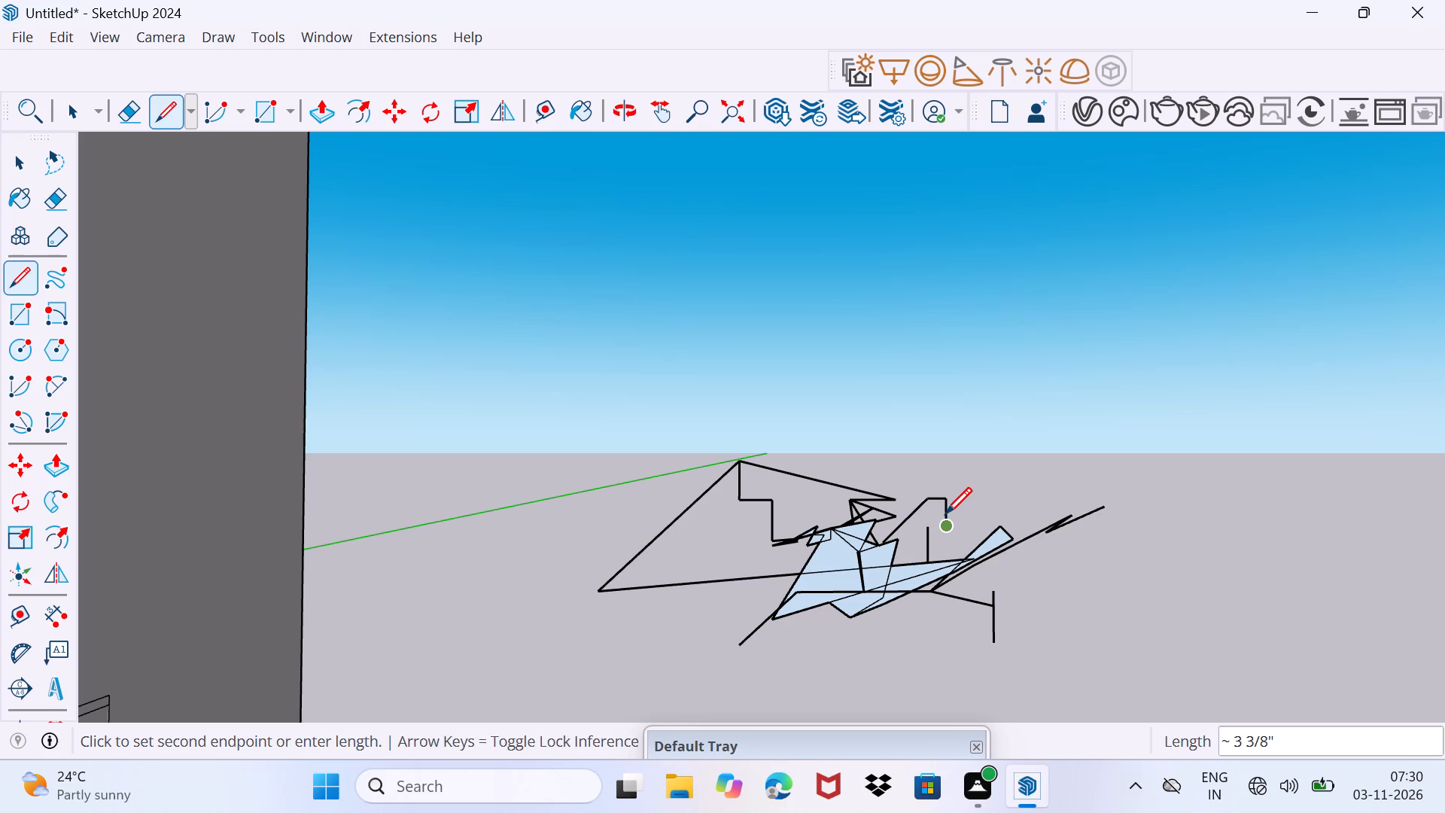
{"action": "left_click", "coordinate": [945, 463]}
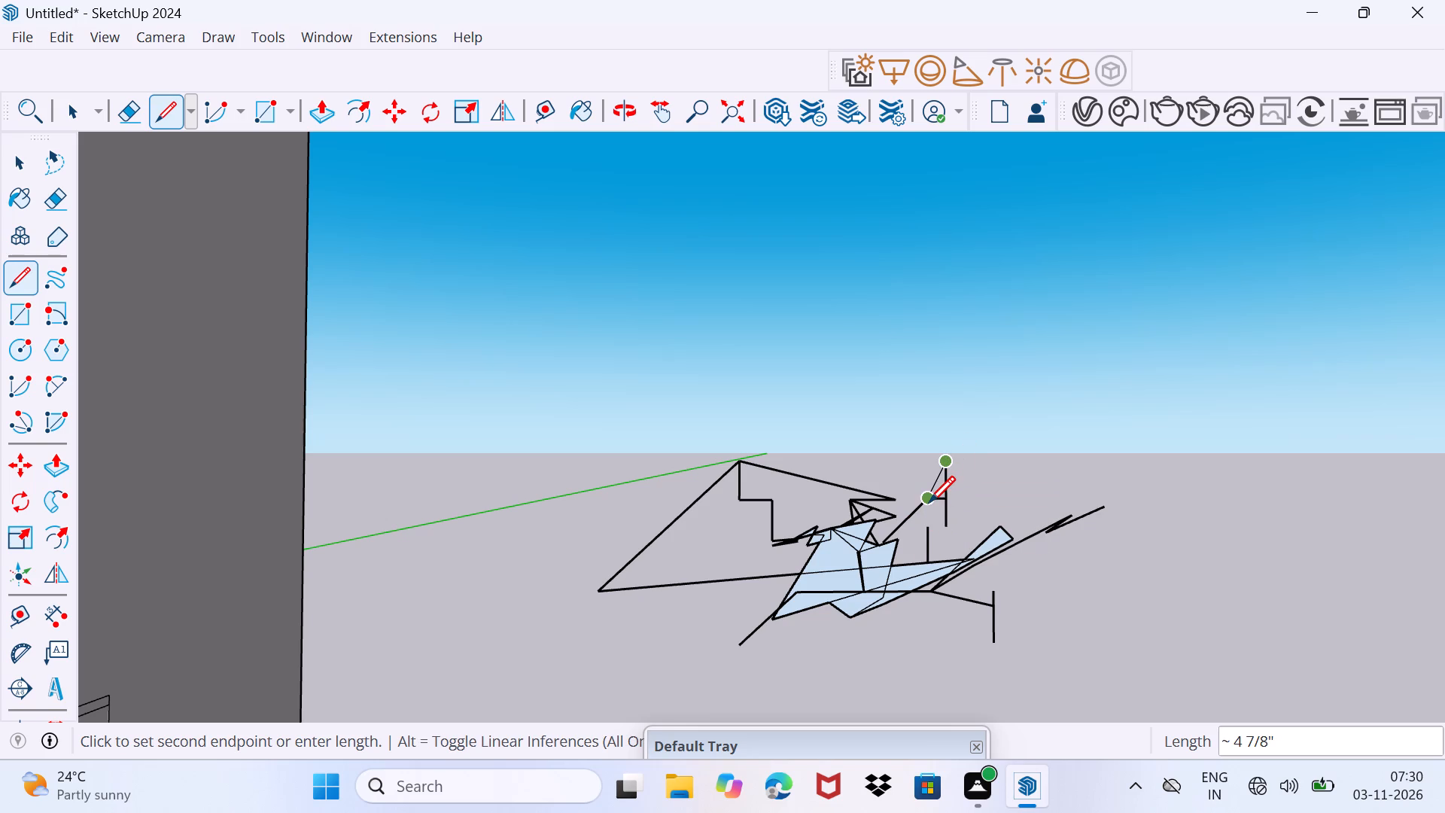
{"action": "left_click", "coordinate": [929, 502]}
Join the stub's top endpoint to the diagonal line with a short segment.
{"action": "left_click", "coordinate": [921, 519]}
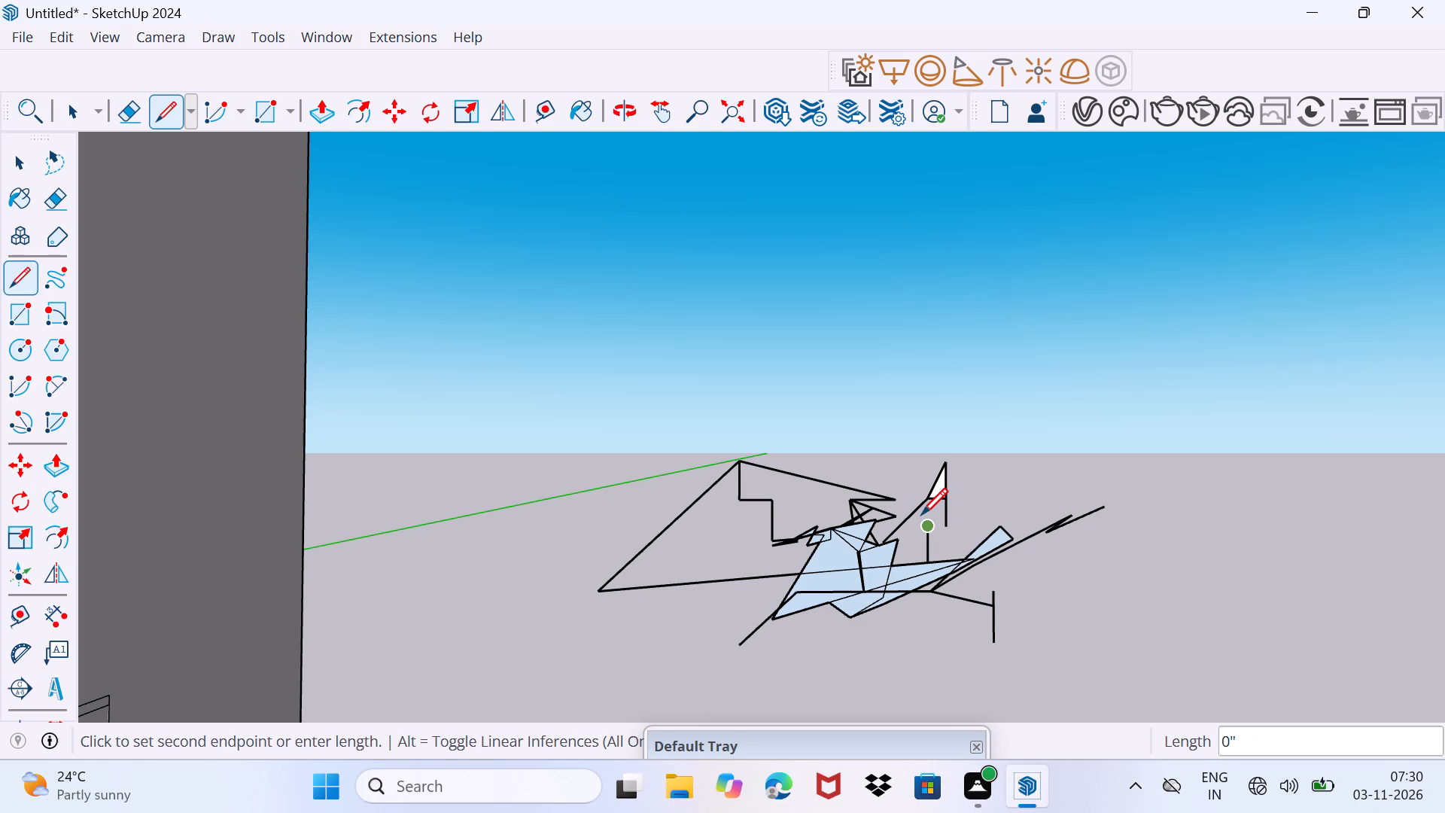
{"action": "left_click", "coordinate": [921, 514]}
{"action": "left_click", "coordinate": [903, 525]}
{"action": "left_click", "coordinate": [916, 508]}
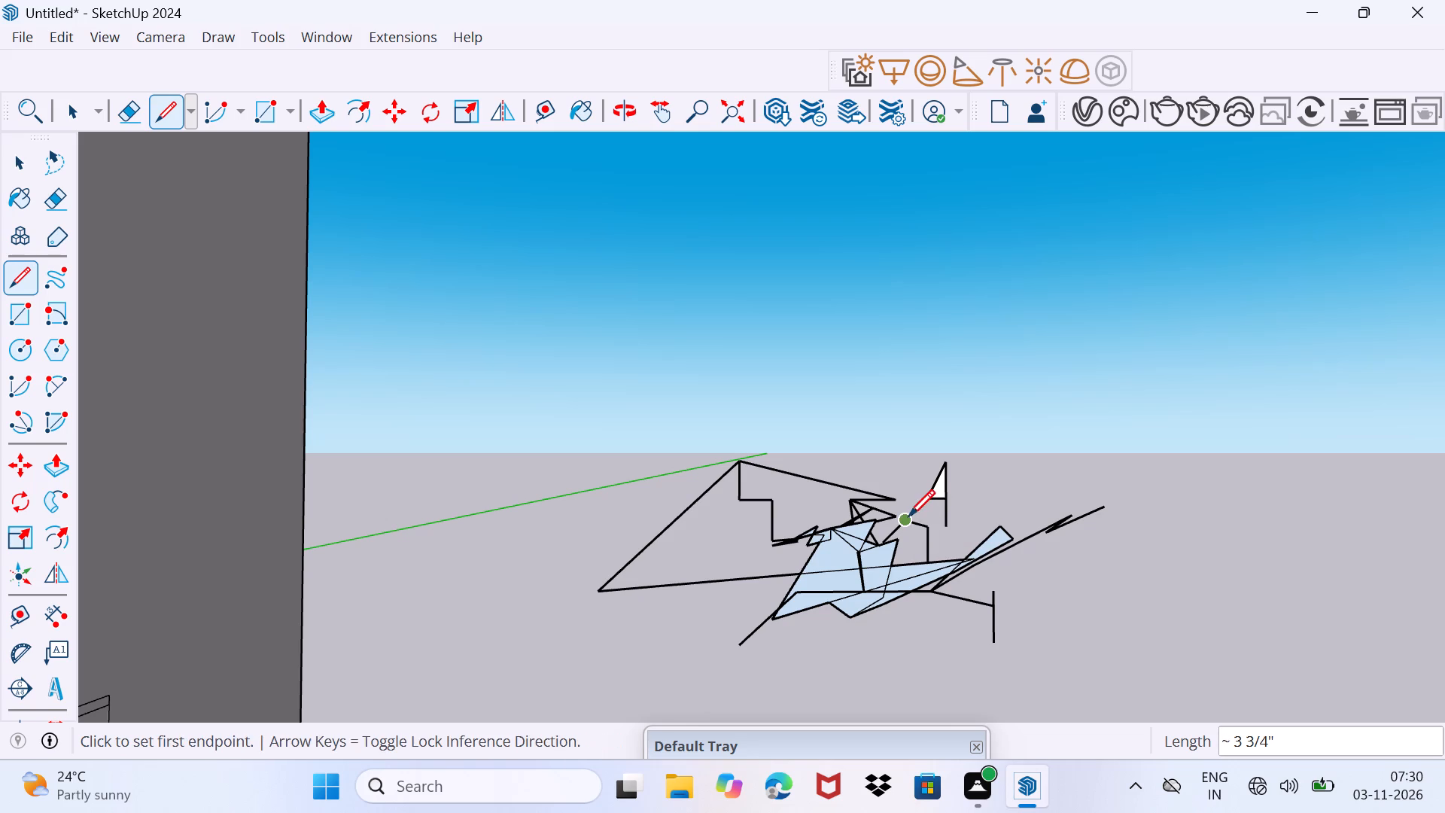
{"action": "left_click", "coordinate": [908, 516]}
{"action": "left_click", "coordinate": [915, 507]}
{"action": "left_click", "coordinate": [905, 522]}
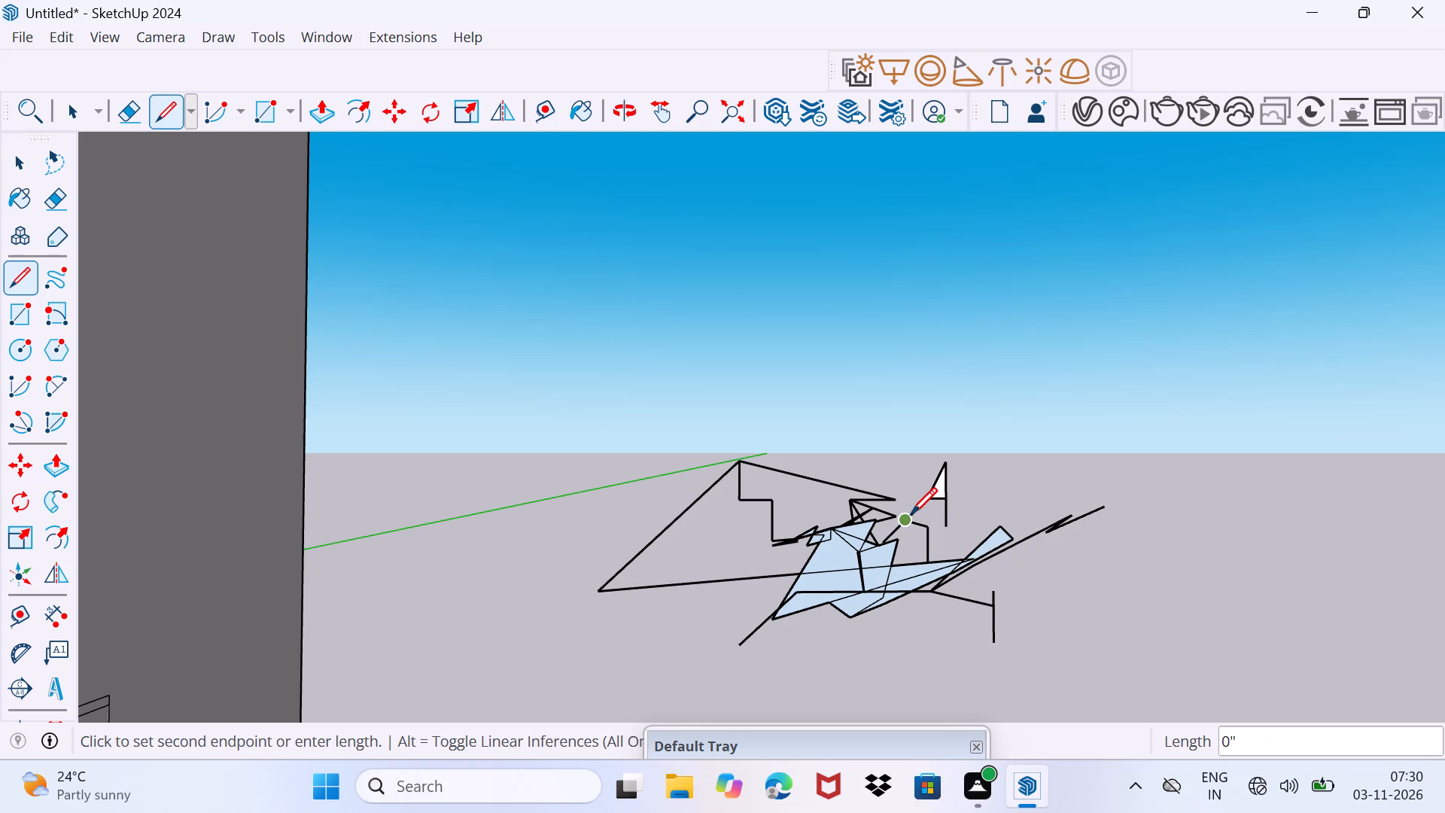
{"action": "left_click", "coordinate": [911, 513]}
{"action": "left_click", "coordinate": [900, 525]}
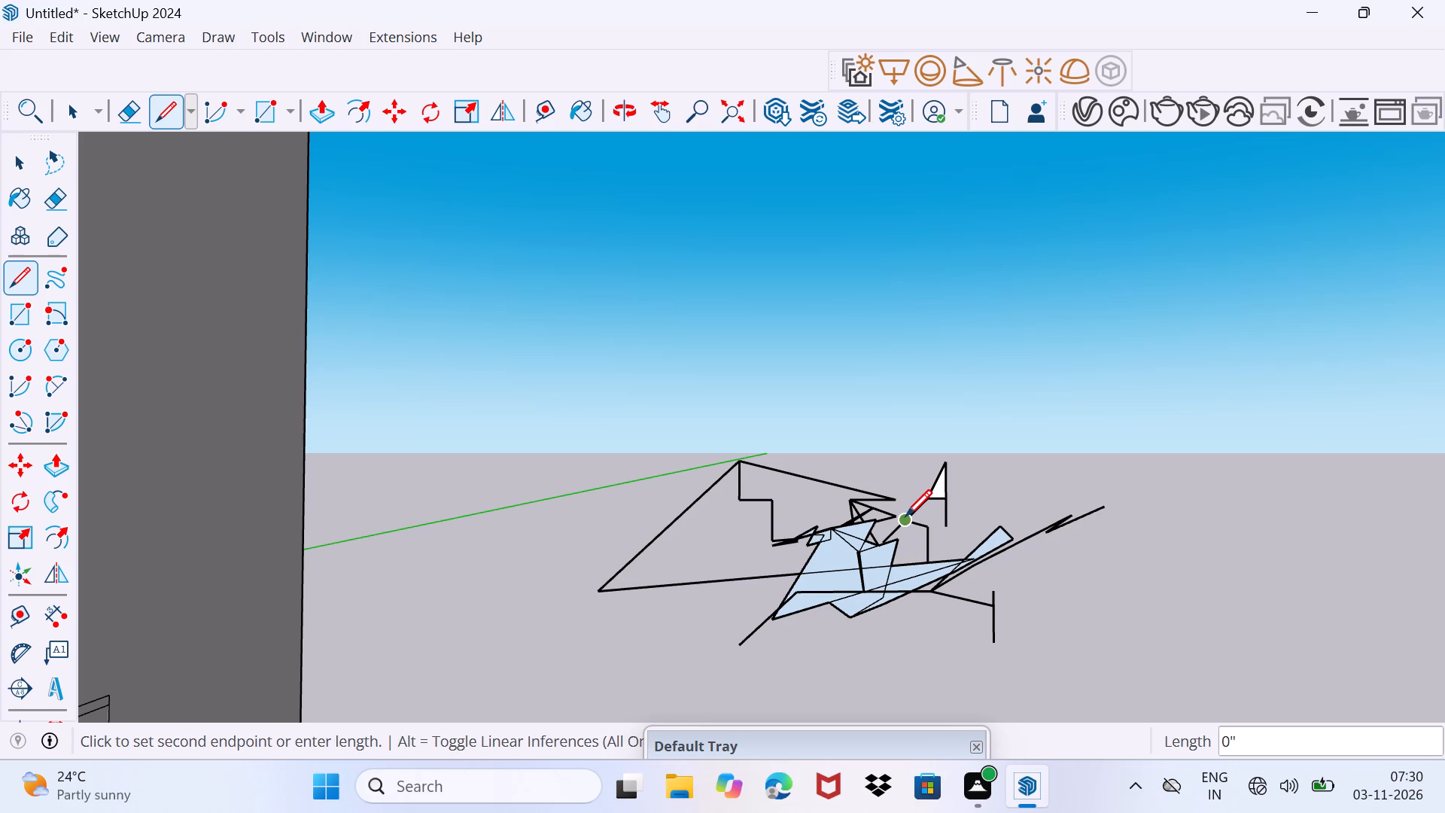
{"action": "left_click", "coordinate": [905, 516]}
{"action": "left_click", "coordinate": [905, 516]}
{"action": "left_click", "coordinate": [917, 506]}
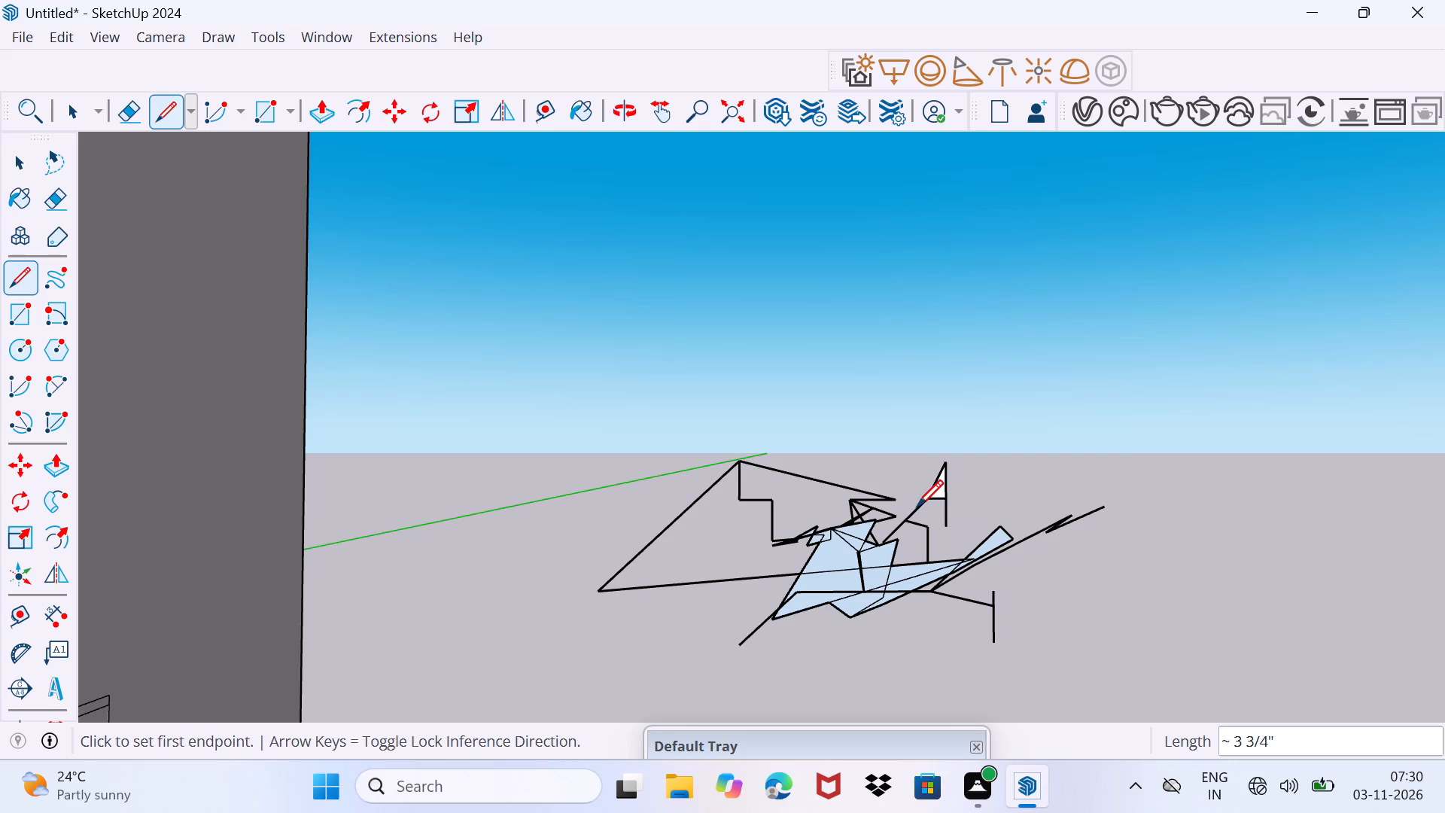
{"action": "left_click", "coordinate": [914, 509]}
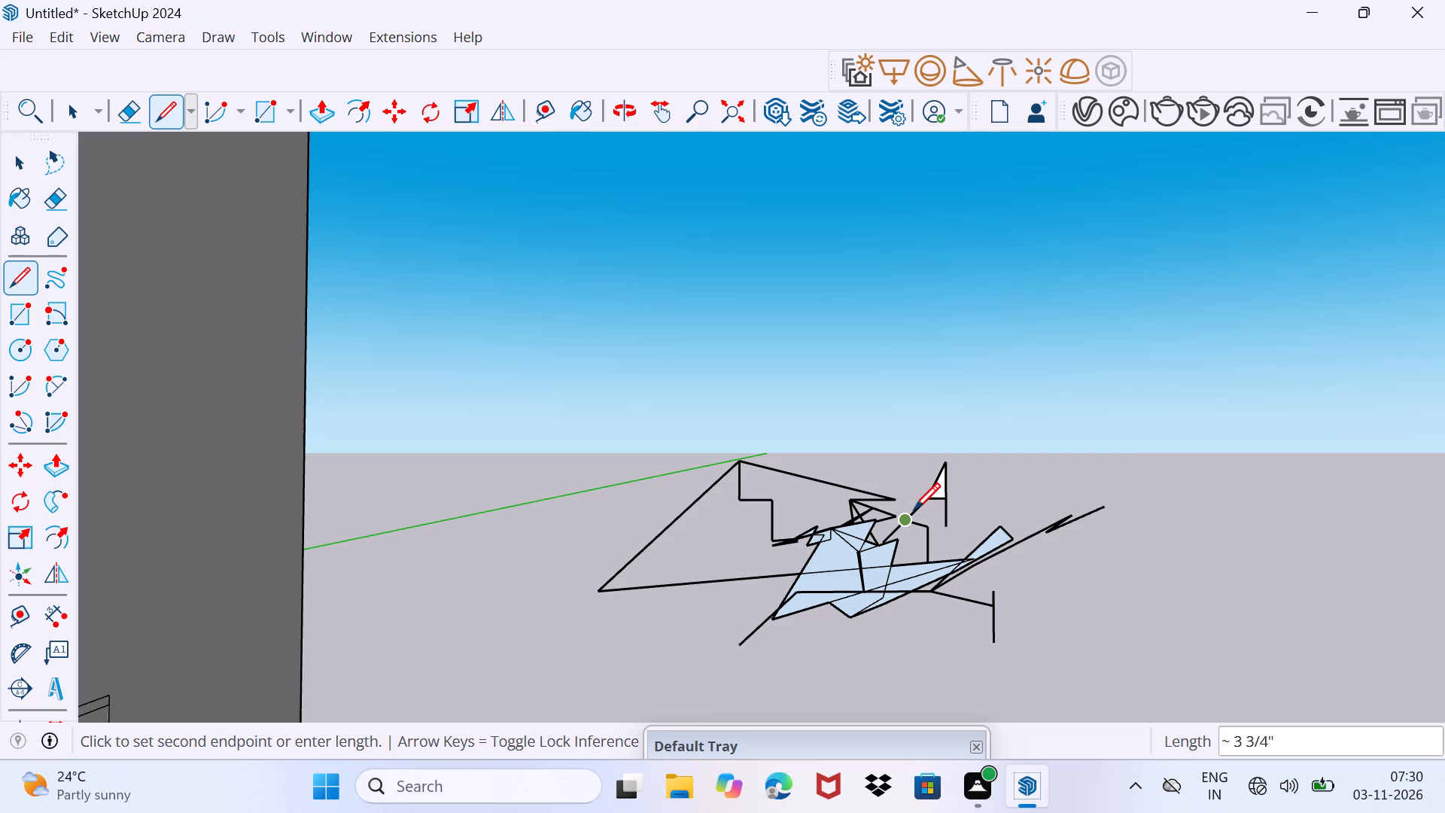
Draw a line from the joint on the diagonal to the small triangle's apex, forming a thin face alongside it.
{"action": "left_click", "coordinate": [914, 509]}
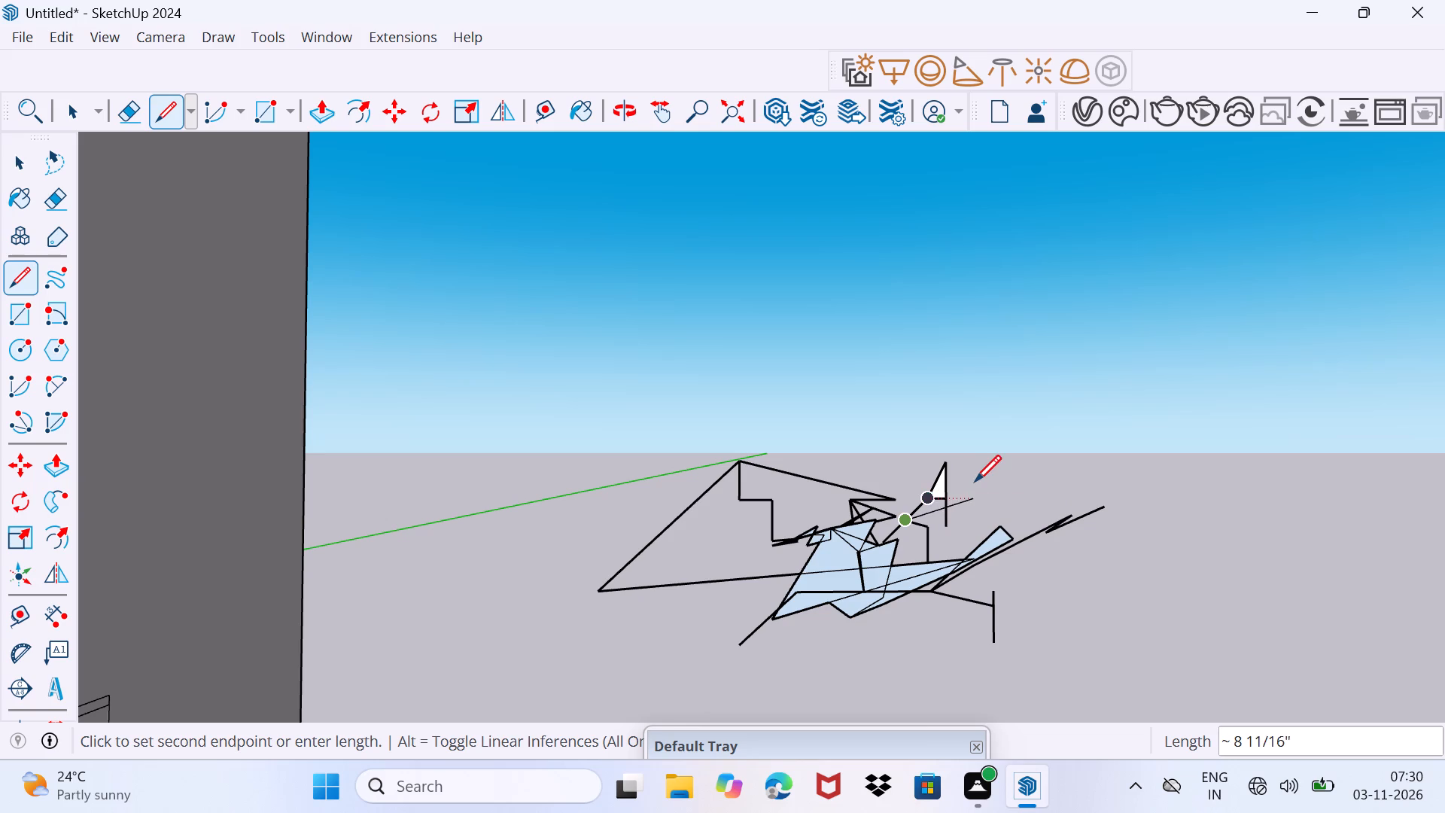
{"action": "left_click", "coordinate": [945, 461]}
{"action": "left_click", "coordinate": [952, 505]}
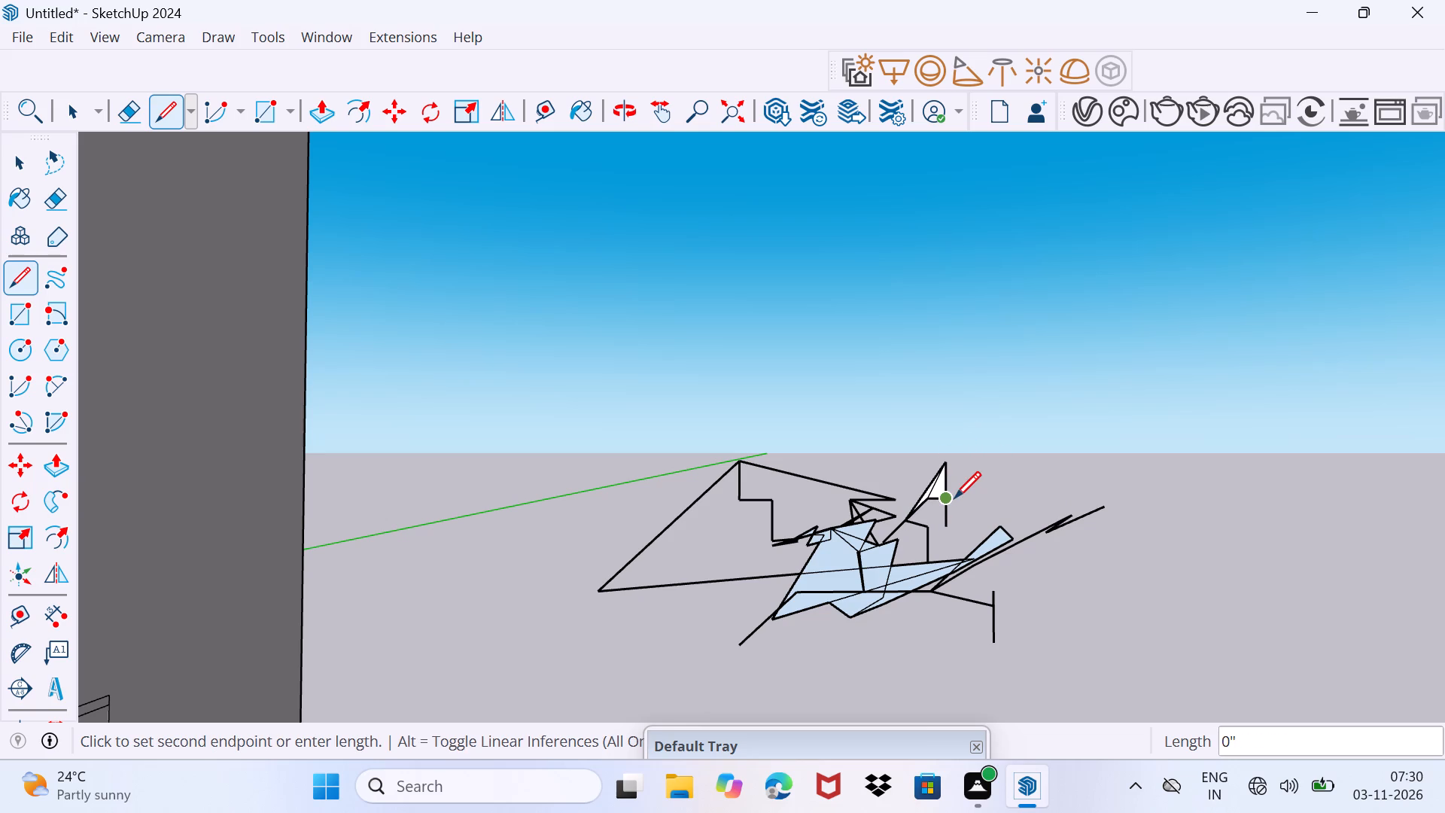
{"action": "left_click", "coordinate": [956, 497]}
{"action": "left_click", "coordinate": [941, 516]}
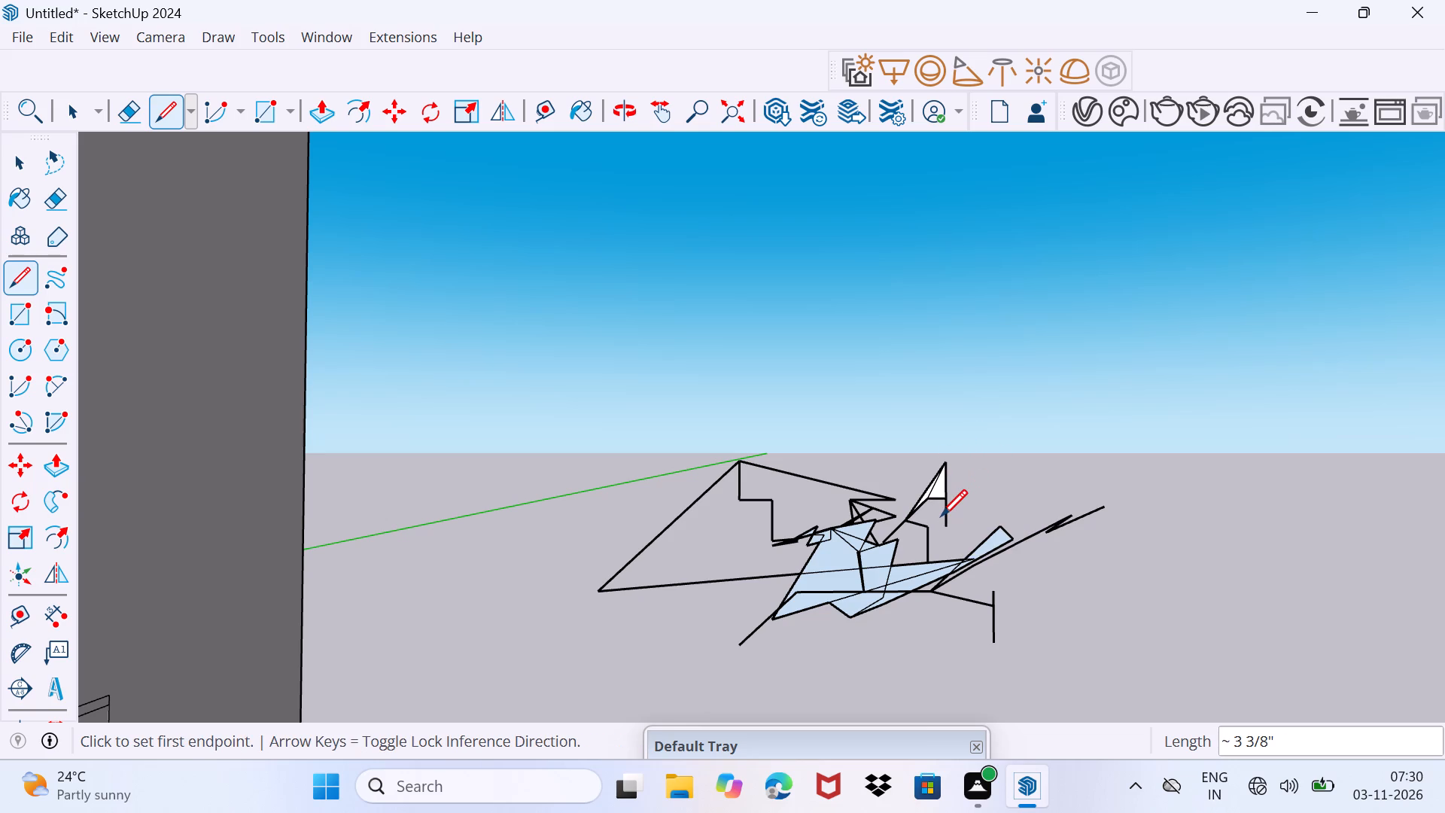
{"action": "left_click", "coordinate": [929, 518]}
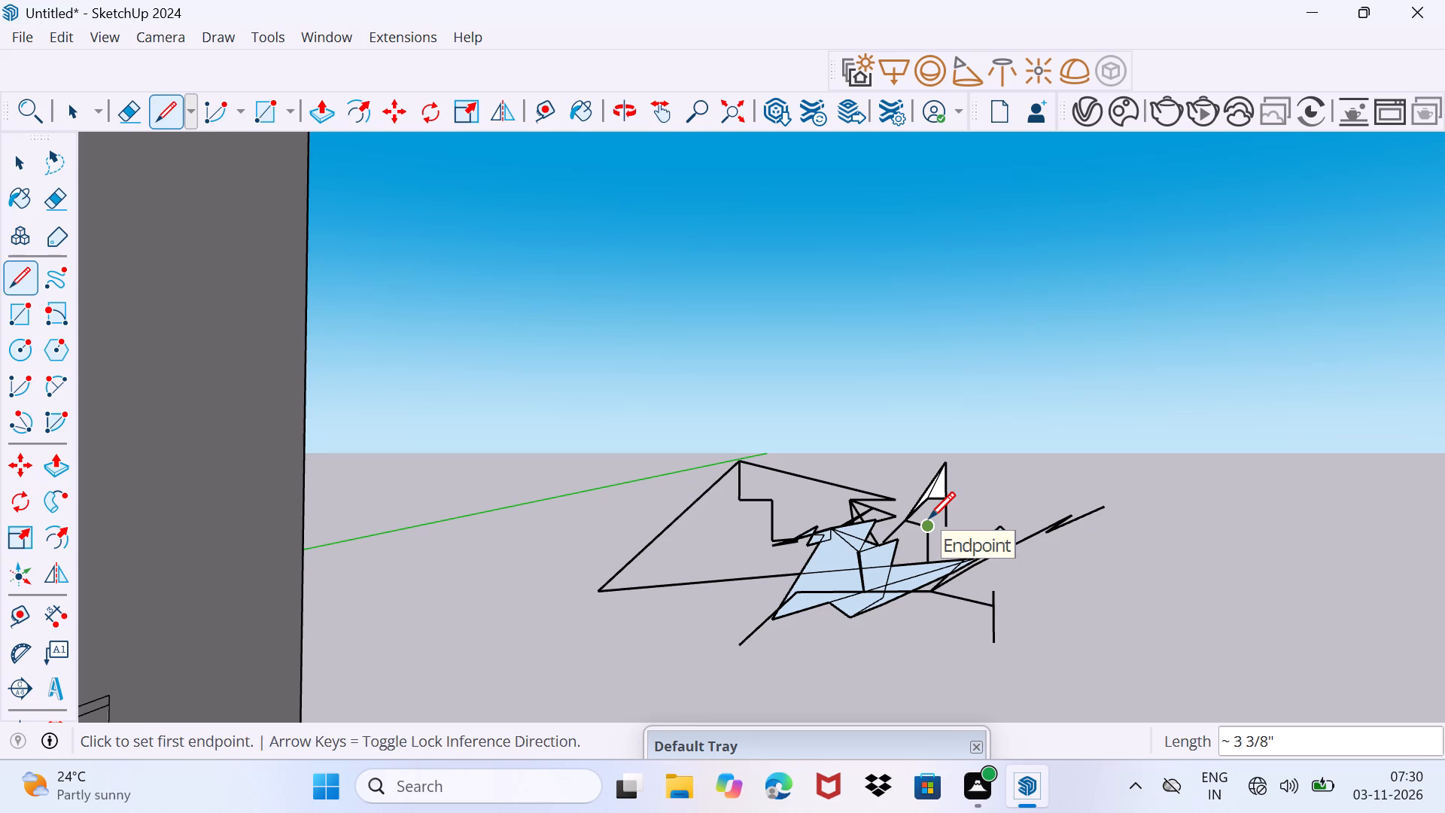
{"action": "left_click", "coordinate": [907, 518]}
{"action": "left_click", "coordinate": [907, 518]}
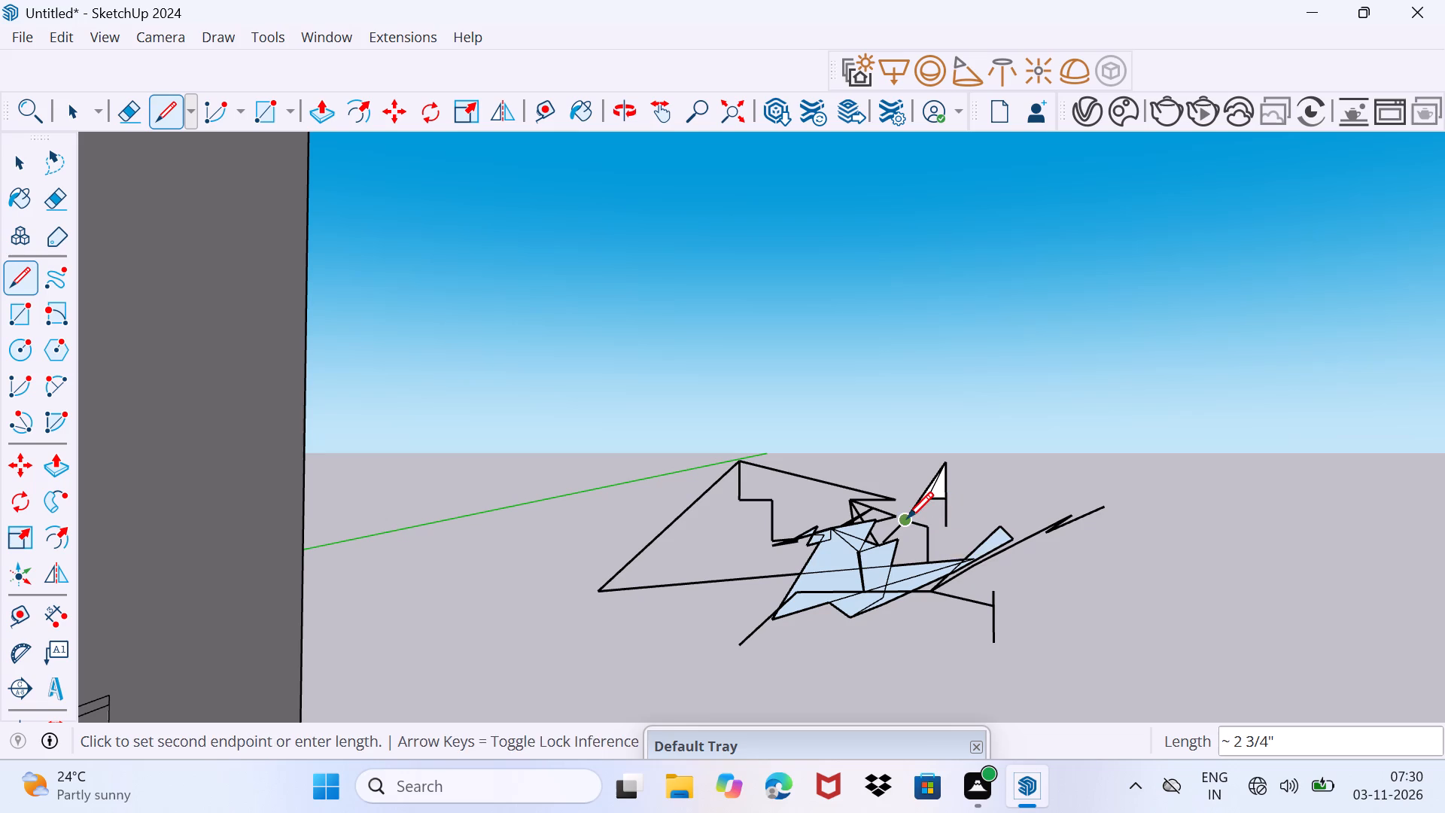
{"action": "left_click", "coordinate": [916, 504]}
Draw two lines from the zigzag's upper edge to the small triangle's apex, closing a narrow triangular face.
{"action": "left_click", "coordinate": [890, 507]}
{"action": "left_click", "coordinate": [899, 495]}
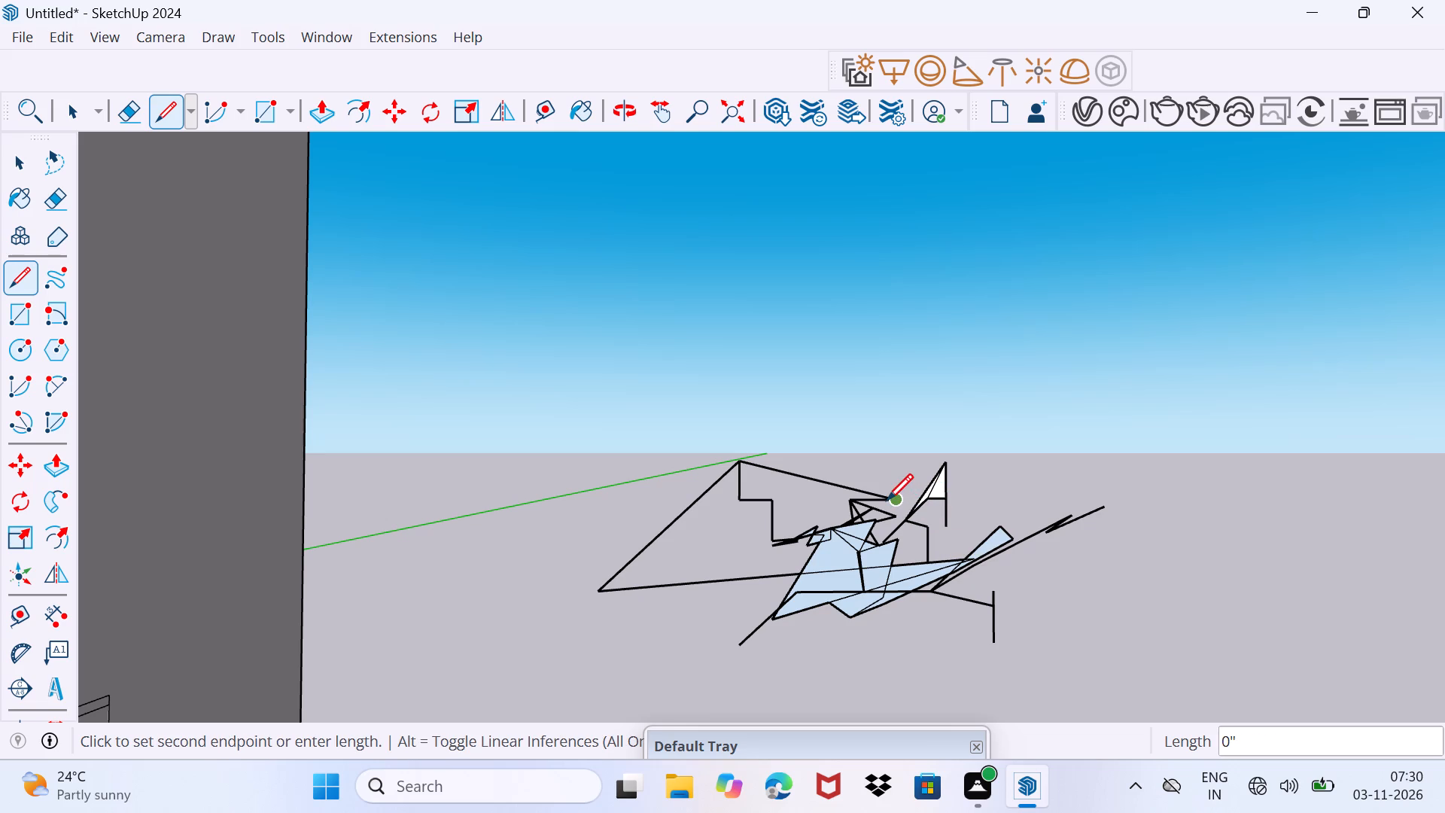
{"action": "left_click", "coordinate": [887, 500]}
{"action": "left_click", "coordinate": [940, 467]}
{"action": "left_click_drag", "start_coordinate": [870, 488], "coordinate": [885, 480]}
{"action": "left_click", "coordinate": [942, 446]}
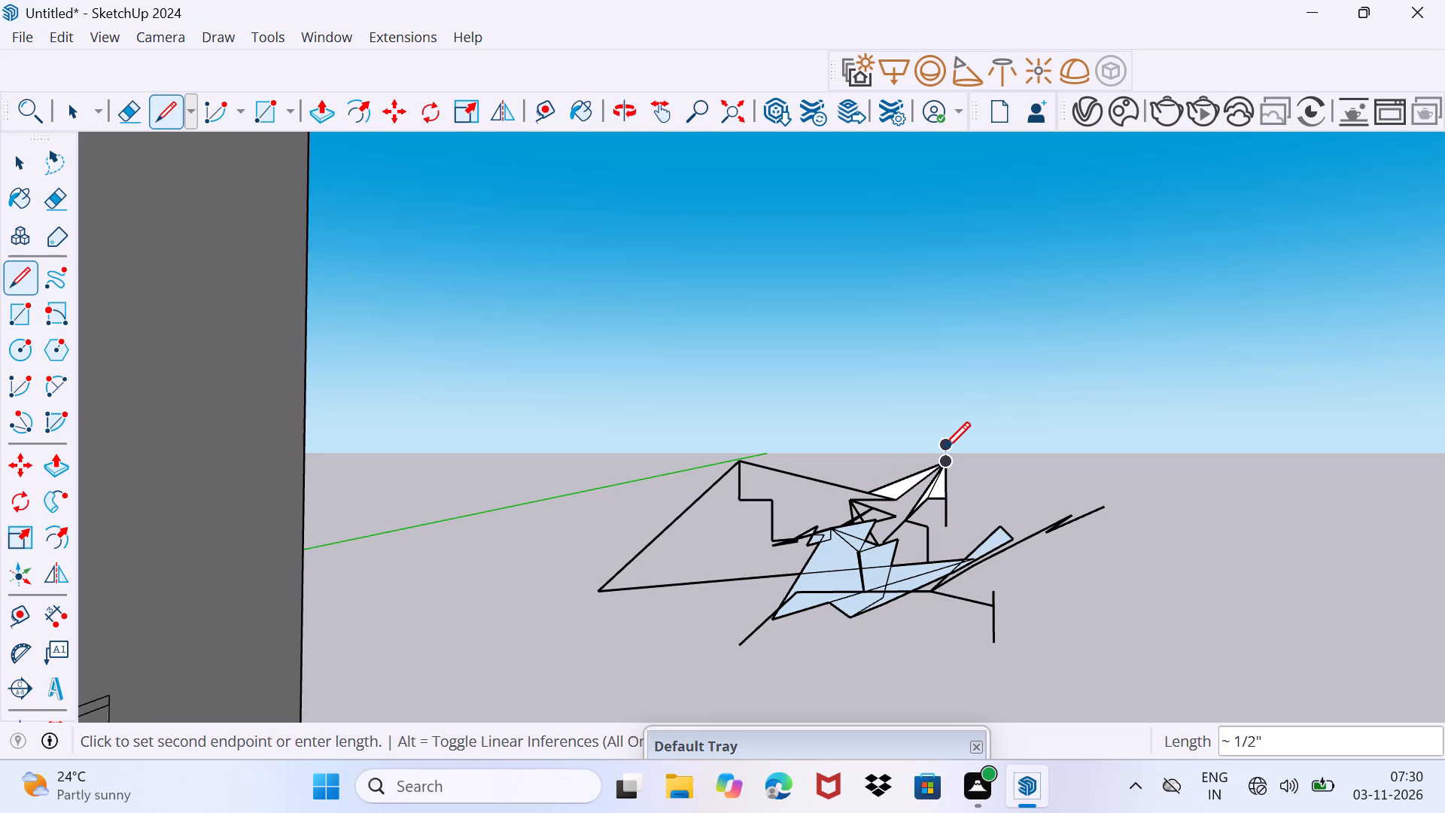
Draw a short horizontal line just above the triangle's apex and a near-vertical line rising from its end nearest the building.
{"action": "left_click_drag", "start_coordinate": [944, 448], "coordinate": [951, 448]}
{"action": "left_click", "coordinate": [1001, 425]}
{"action": "left_click", "coordinate": [960, 439]}
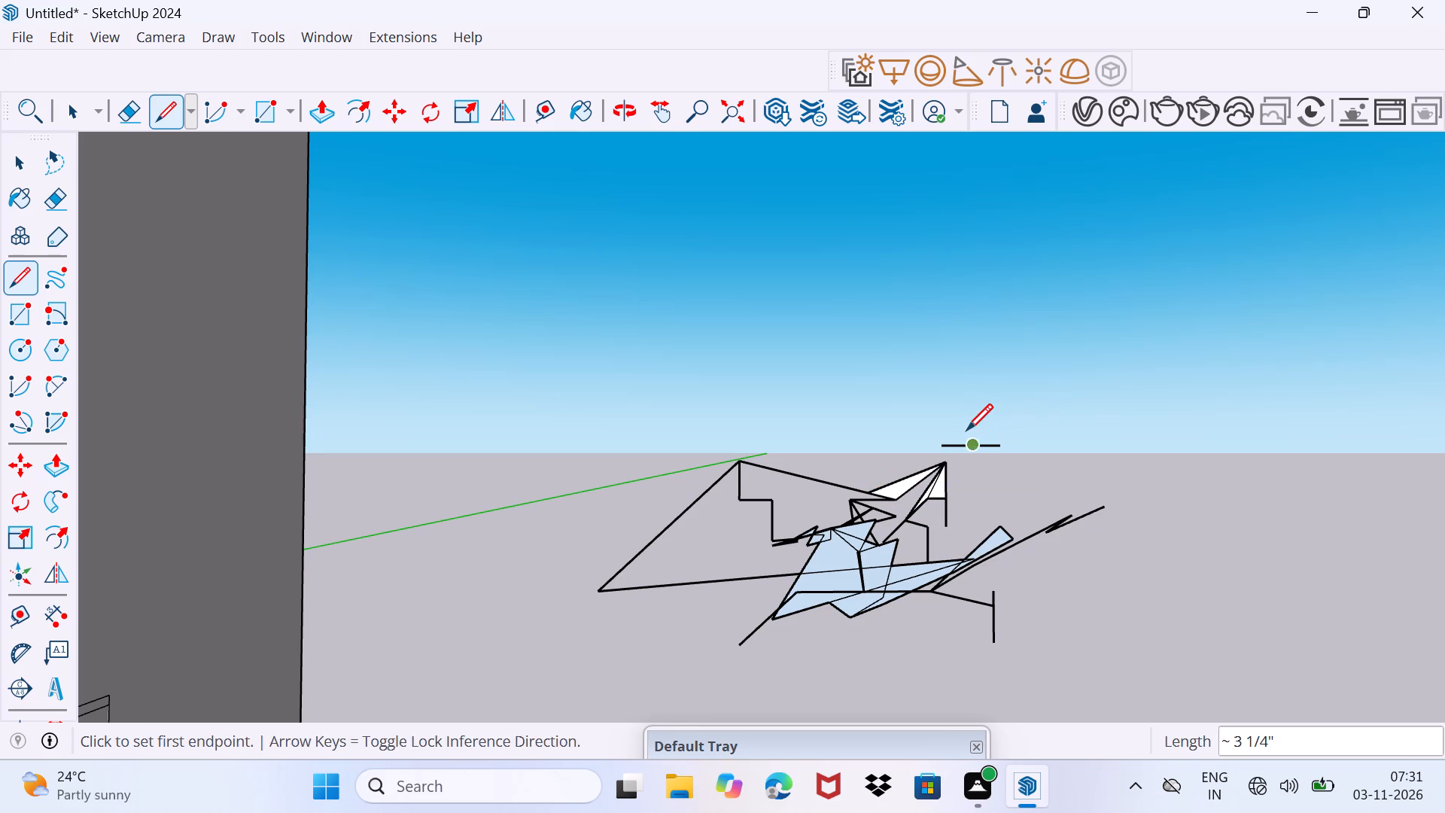
{"action": "left_click", "coordinate": [971, 426]}
{"action": "left_click", "coordinate": [928, 442]}
{"action": "left_click", "coordinate": [972, 414]}
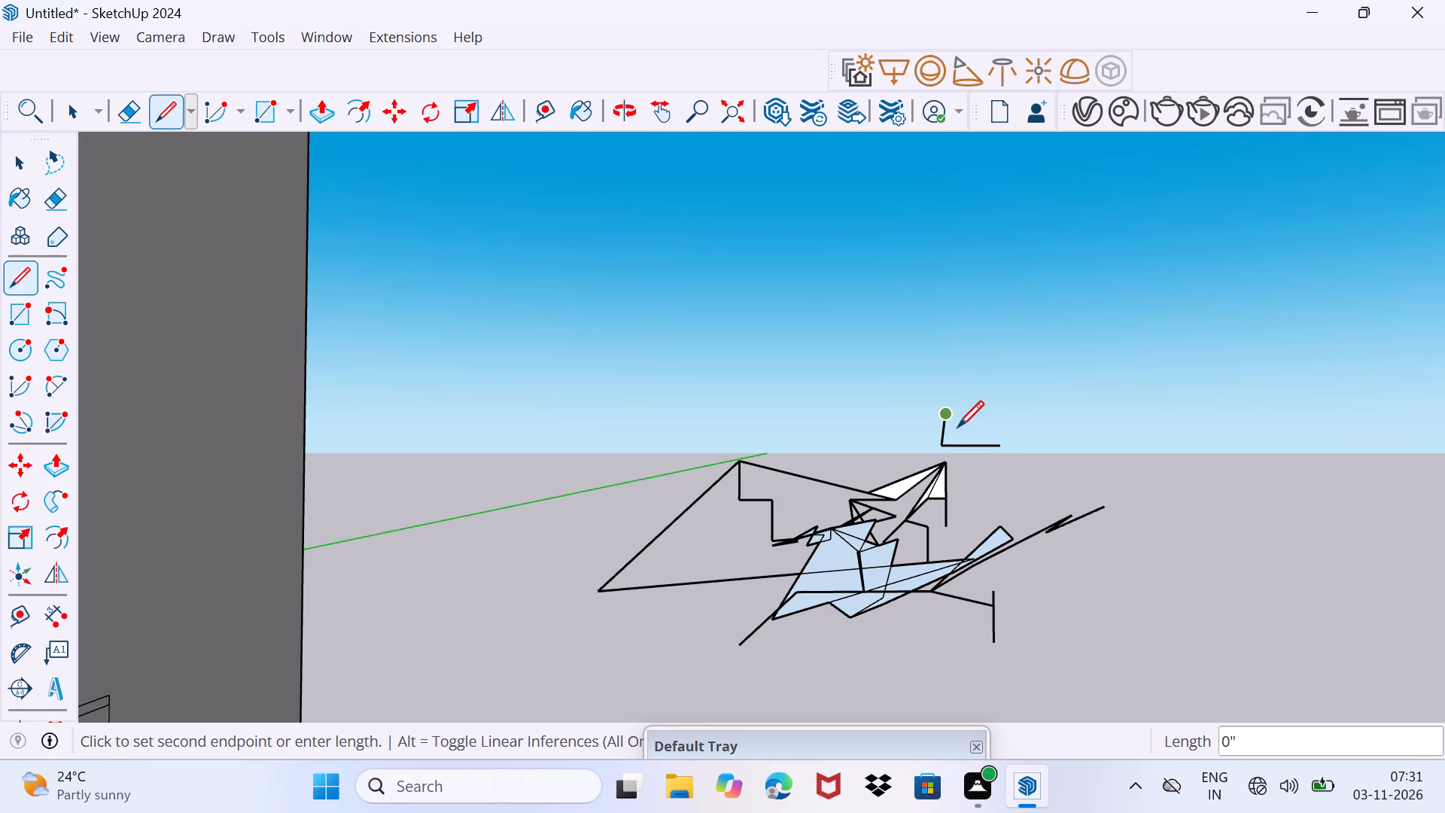
{"action": "left_click", "coordinate": [947, 431]}
{"action": "left_click", "coordinate": [972, 406]}
Draw a short diagonal from the top of the near-vertical line and close a narrow sliver triangle against it.
{"action": "left_click_drag", "start_coordinate": [949, 414], "coordinate": [959, 405]}
{"action": "left_click", "coordinate": [982, 385]}
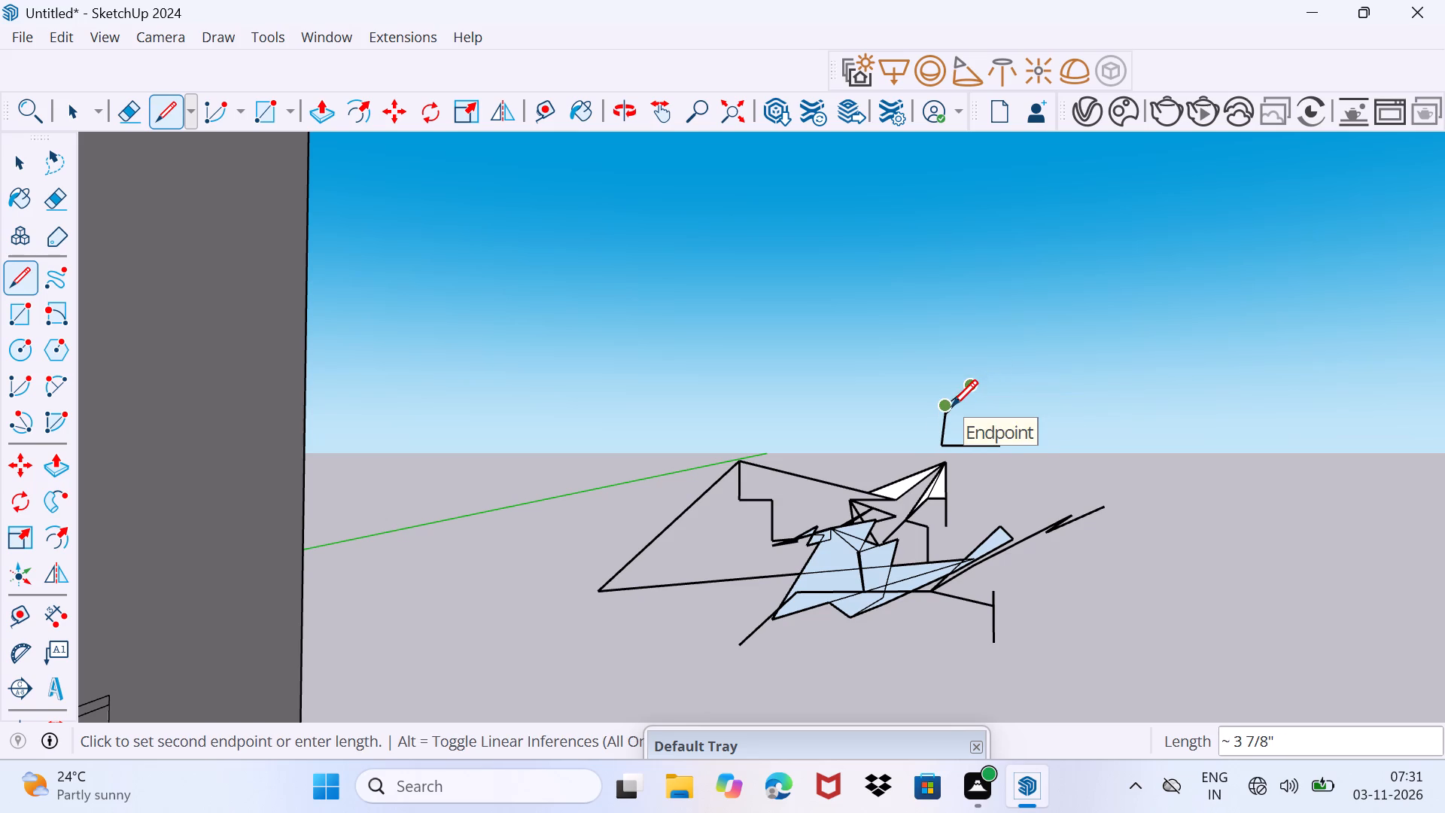
{"action": "left_click", "coordinate": [951, 406]}
{"action": "left_click", "coordinate": [969, 394]}
{"action": "left_click", "coordinate": [936, 415]}
{"action": "left_click", "coordinate": [945, 409]}
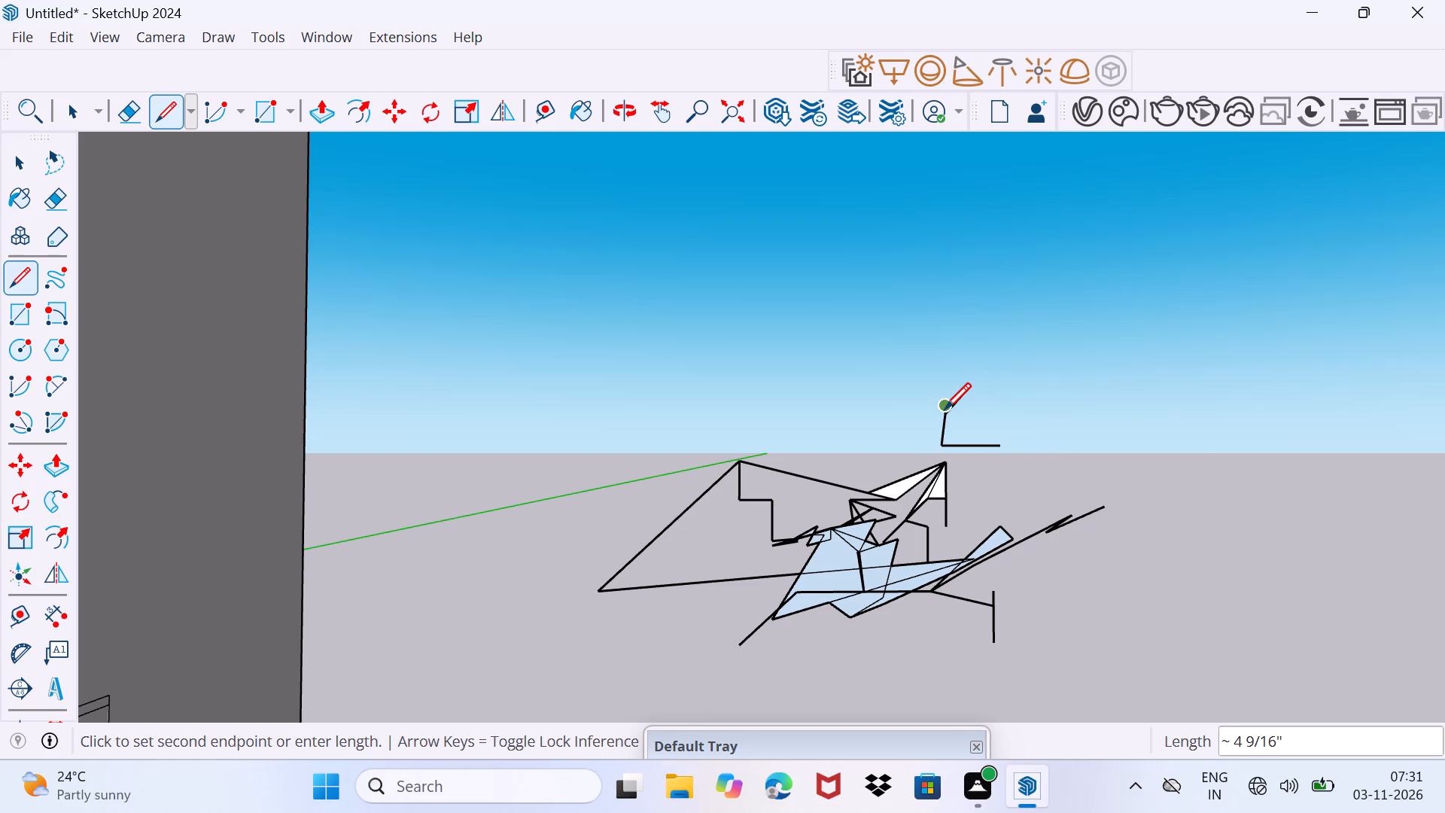
{"action": "left_click", "coordinate": [954, 401]}
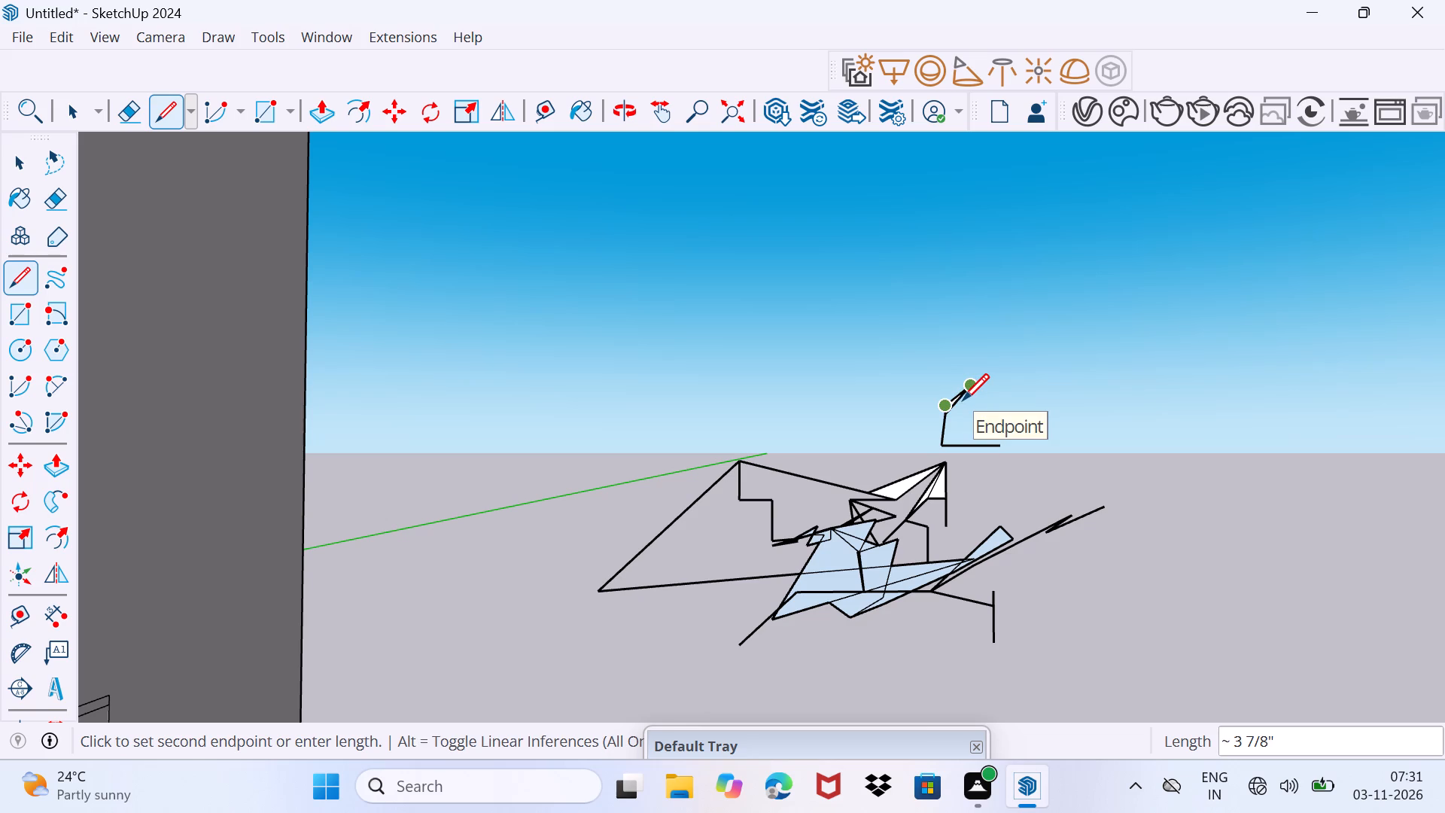
{"action": "left_click", "coordinate": [963, 403]}
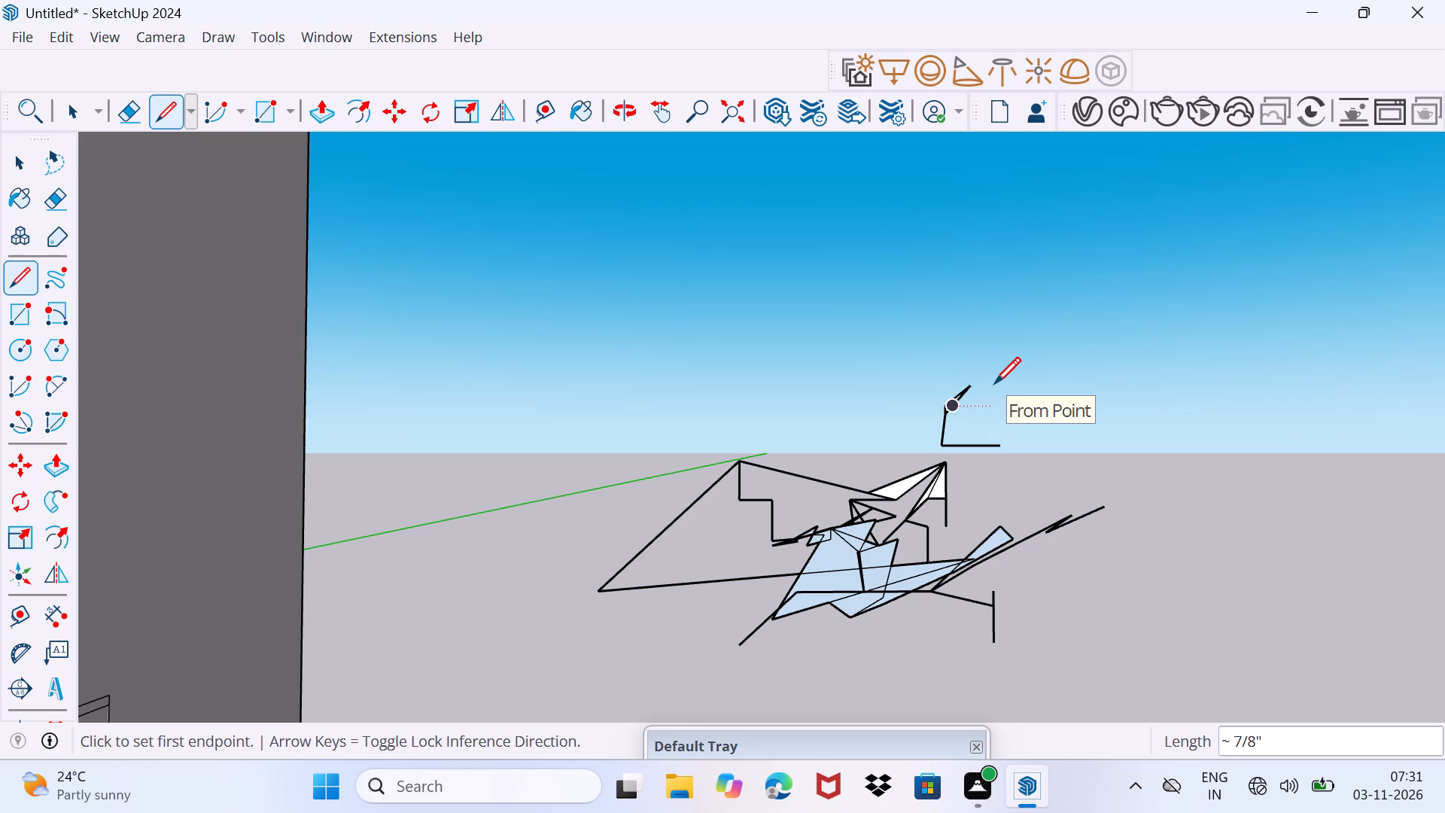
Draw a long diagonal line about 2' 4 3/4" from beside the sliver triangle back down to an endpoint in the zigzag.
{"action": "left_click", "coordinate": [994, 383]}
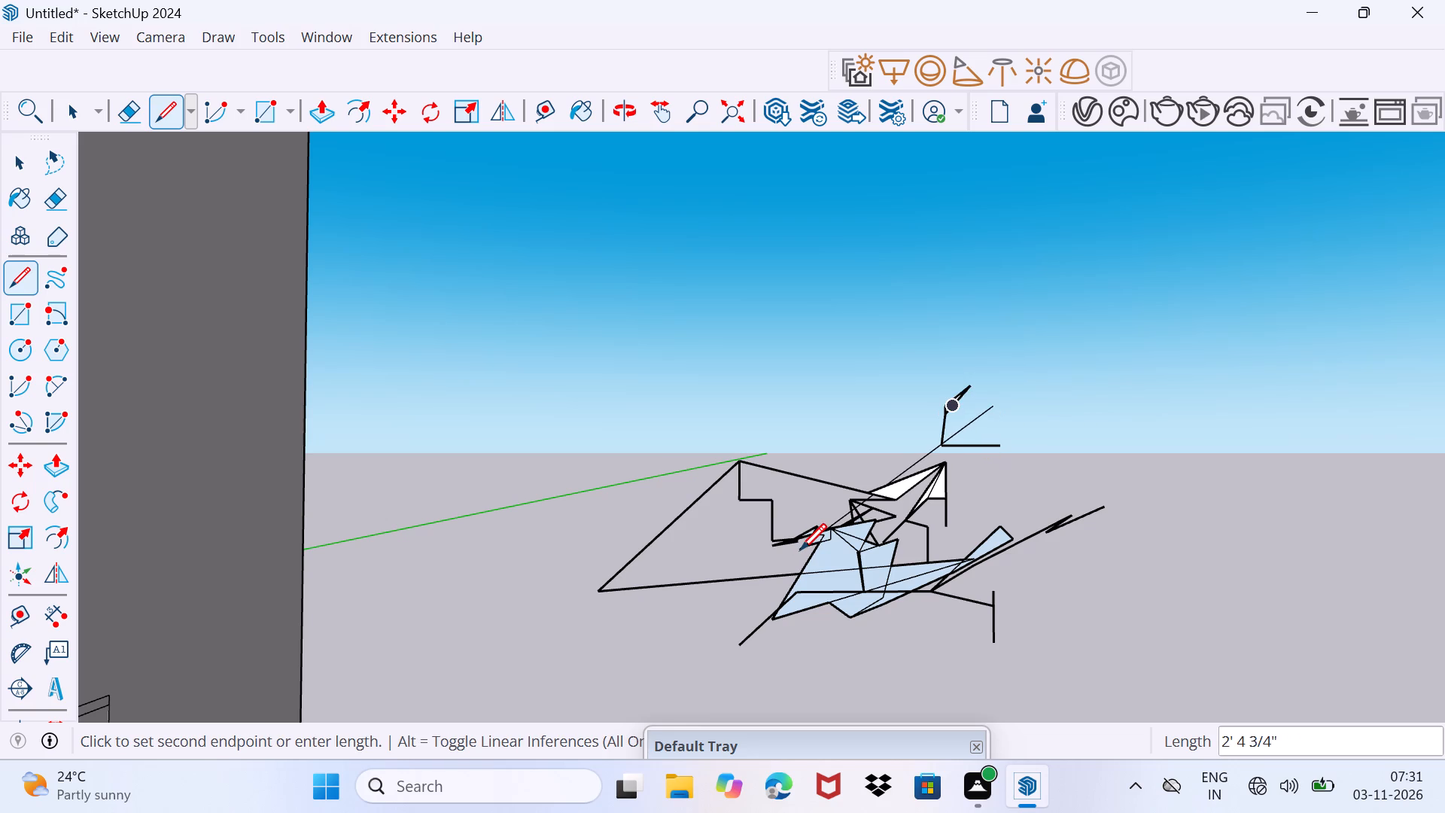
{"action": "left_click", "coordinate": [800, 549]}
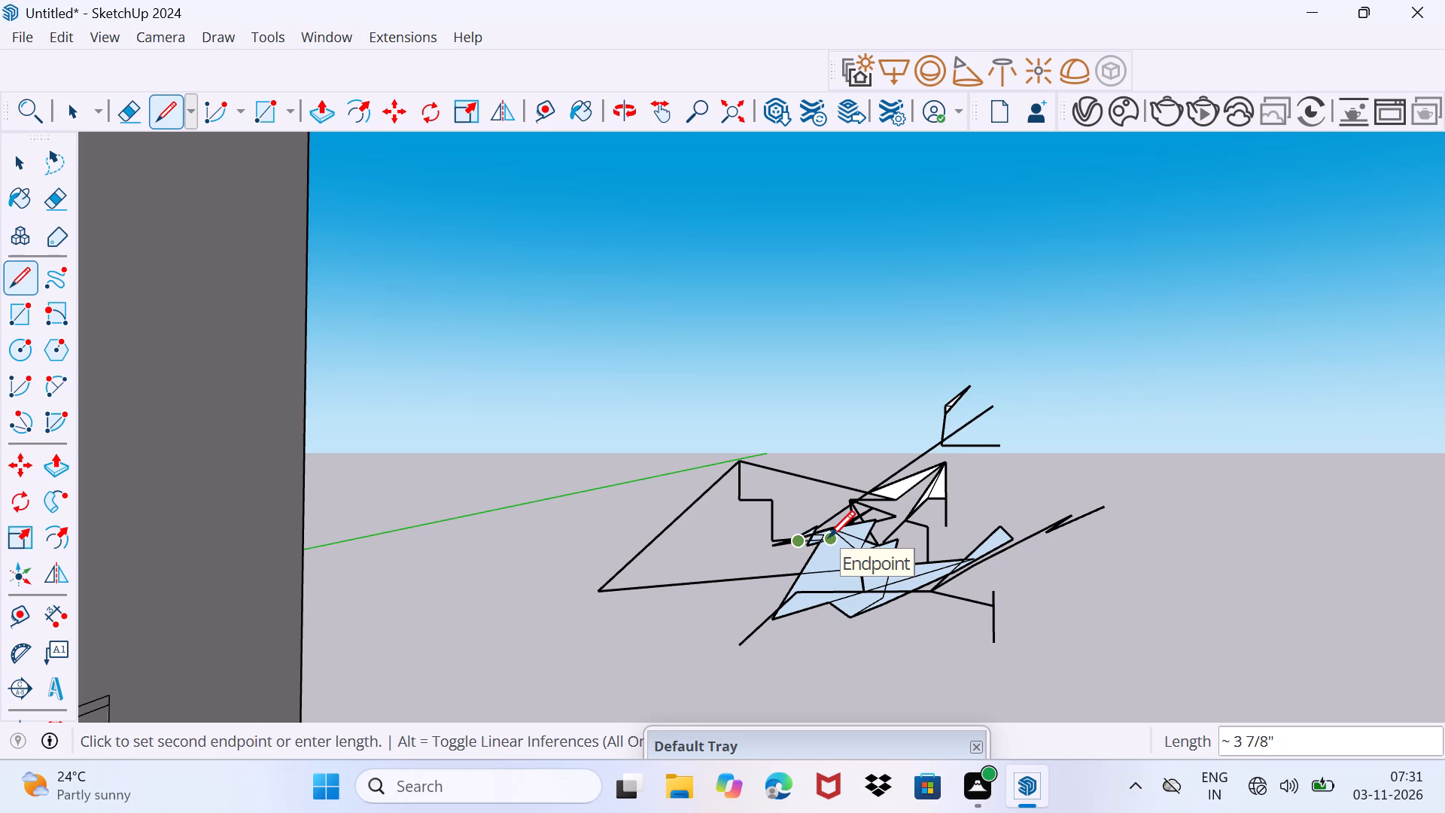
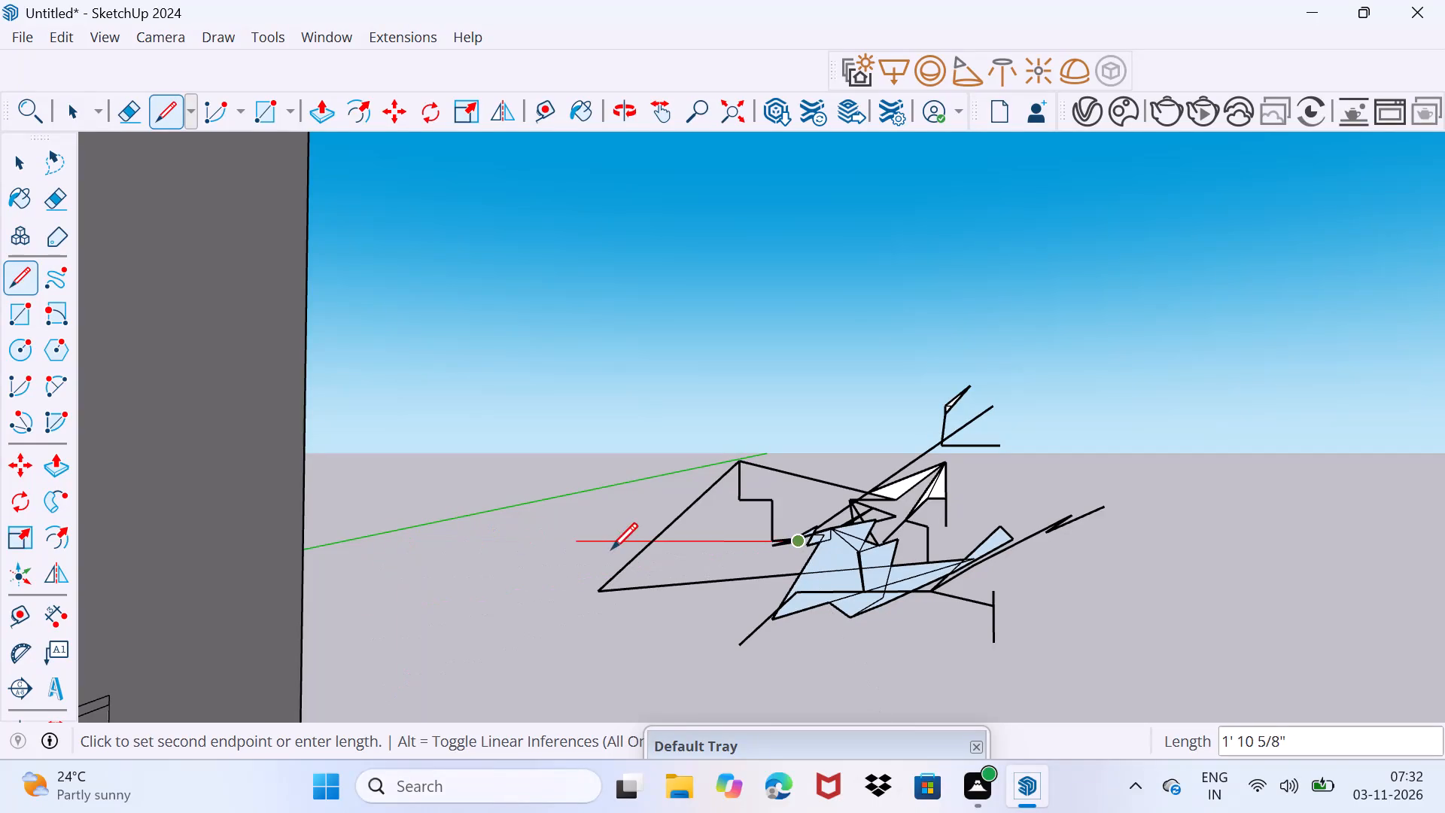
Draw a line along the red axis from the zigzag toward the building and close a long, narrow triangular face above it.
{"action": "left_click", "coordinate": [611, 546]}
{"action": "left_click_drag", "start_coordinate": [829, 508], "coordinate": [829, 517]}
{"action": "left_click_drag", "start_coordinate": [773, 559], "coordinate": [774, 542]}
Start a new line just above the long, narrow triangle, near its end farthest from the building.
{"action": "left_click_drag", "start_coordinate": [811, 489], "coordinate": [811, 496]}
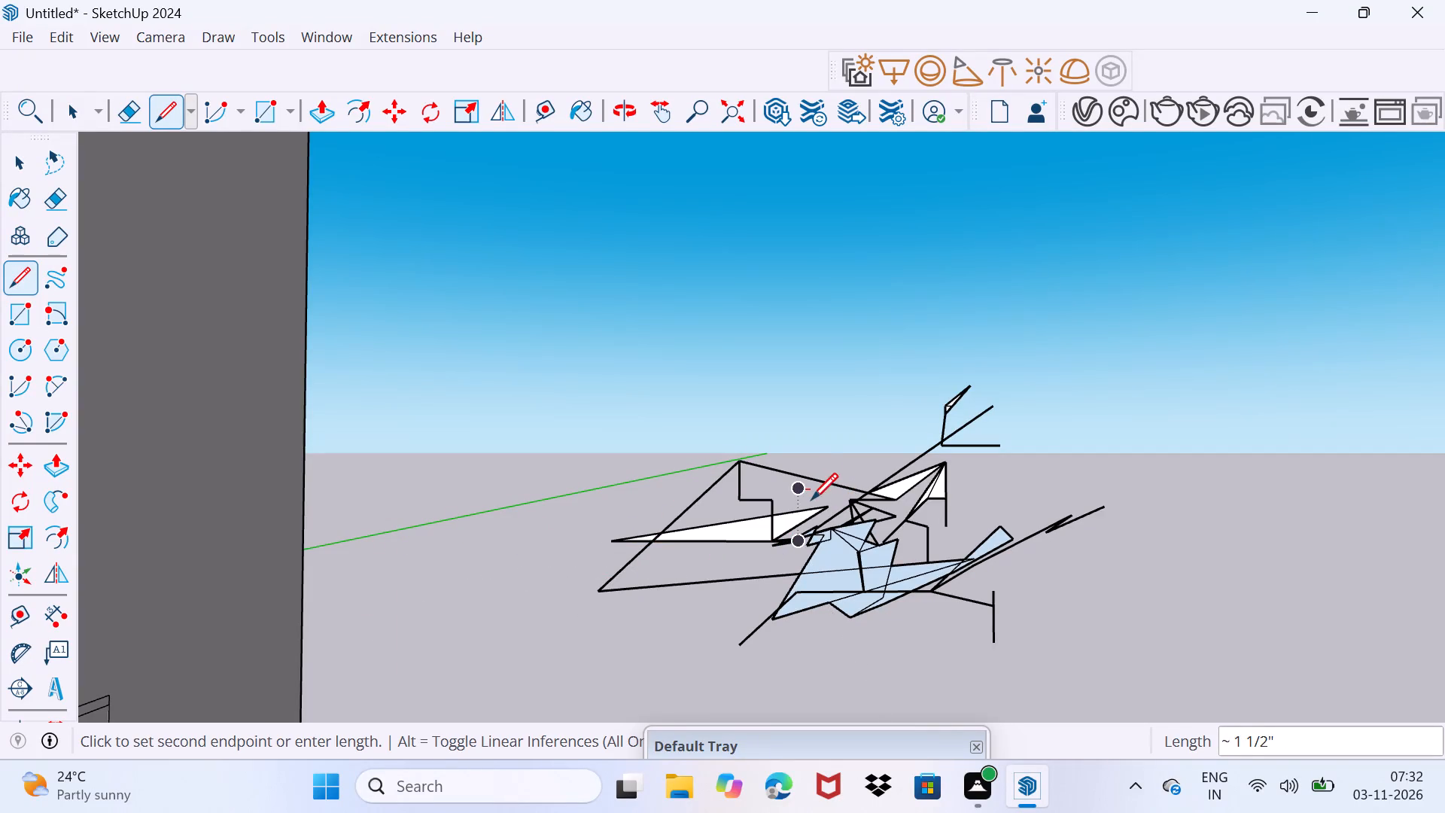
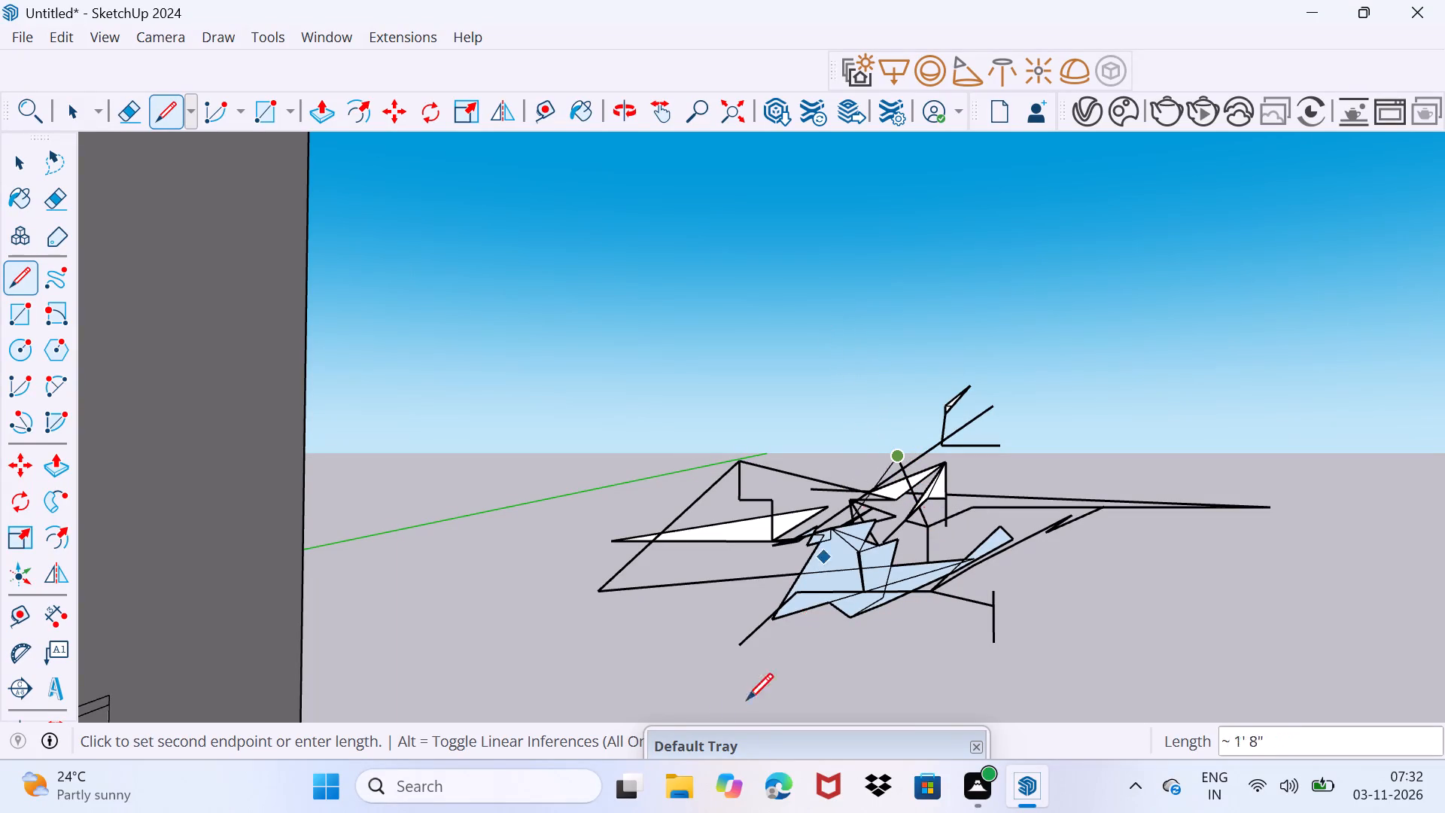
Draw the pending line down to a point below the long white triangle and back up to the triangle's lower edge.
{"action": "left_click", "coordinate": [734, 615]}
{"action": "left_click", "coordinate": [757, 547]}
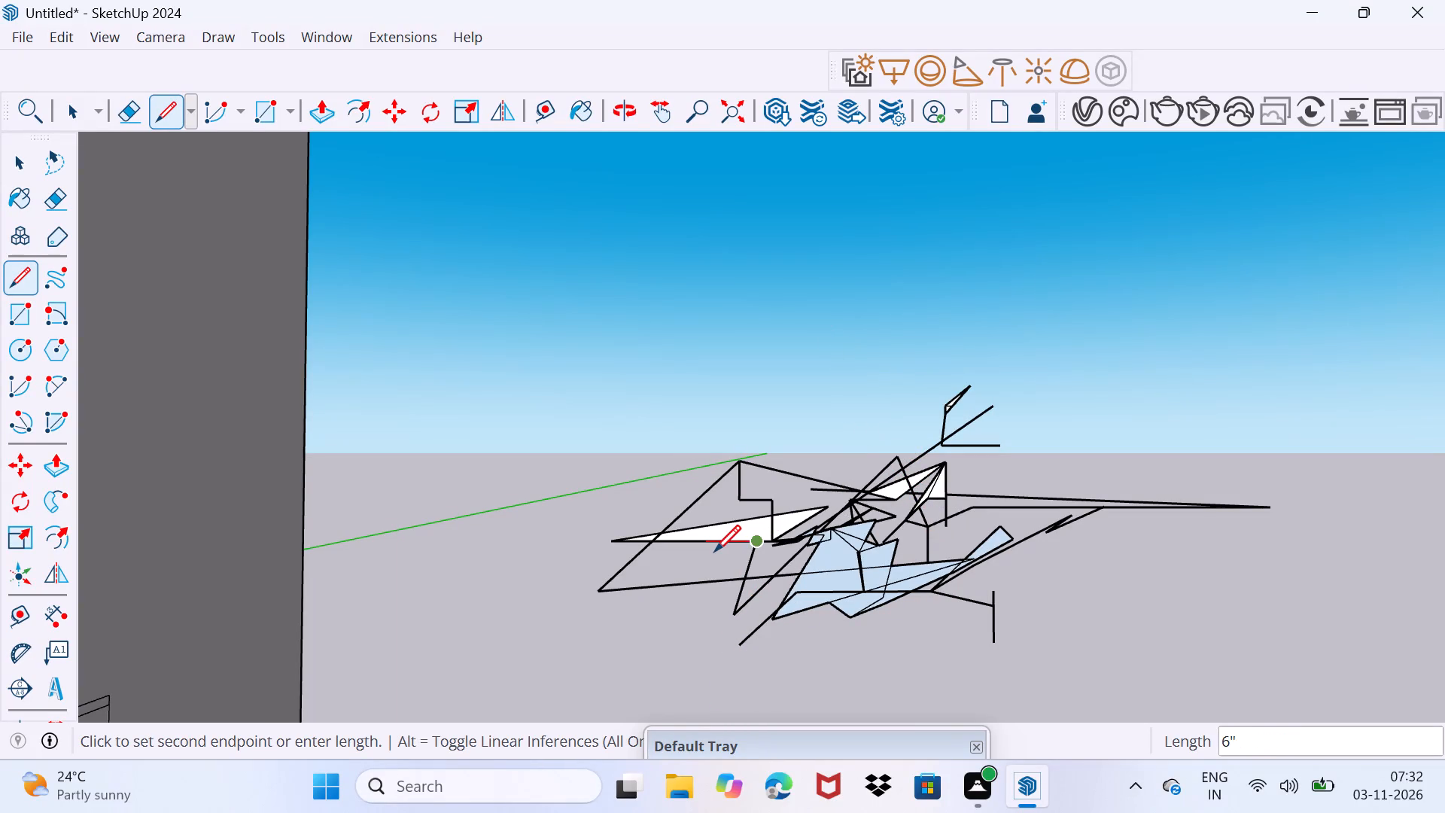
{"action": "left_click", "coordinate": [714, 551]}
Draw a line about 4 1/2" from the white triangle's lower edge to the sloping line, continuing about 4 1/16" up along that line.
{"action": "left_click", "coordinate": [707, 533]}
{"action": "left_click", "coordinate": [683, 506]}
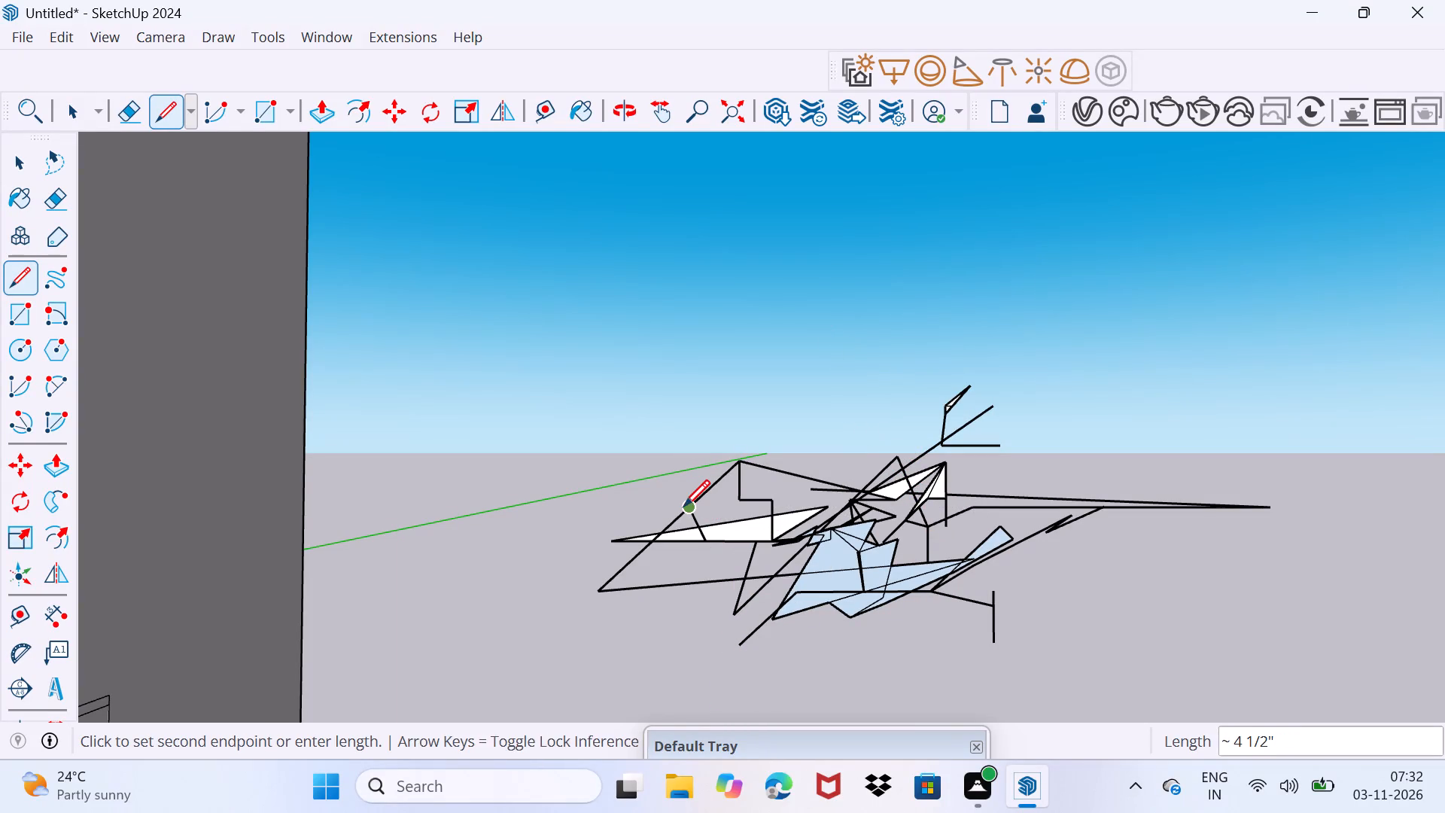
{"action": "left_click", "coordinate": [689, 497]}
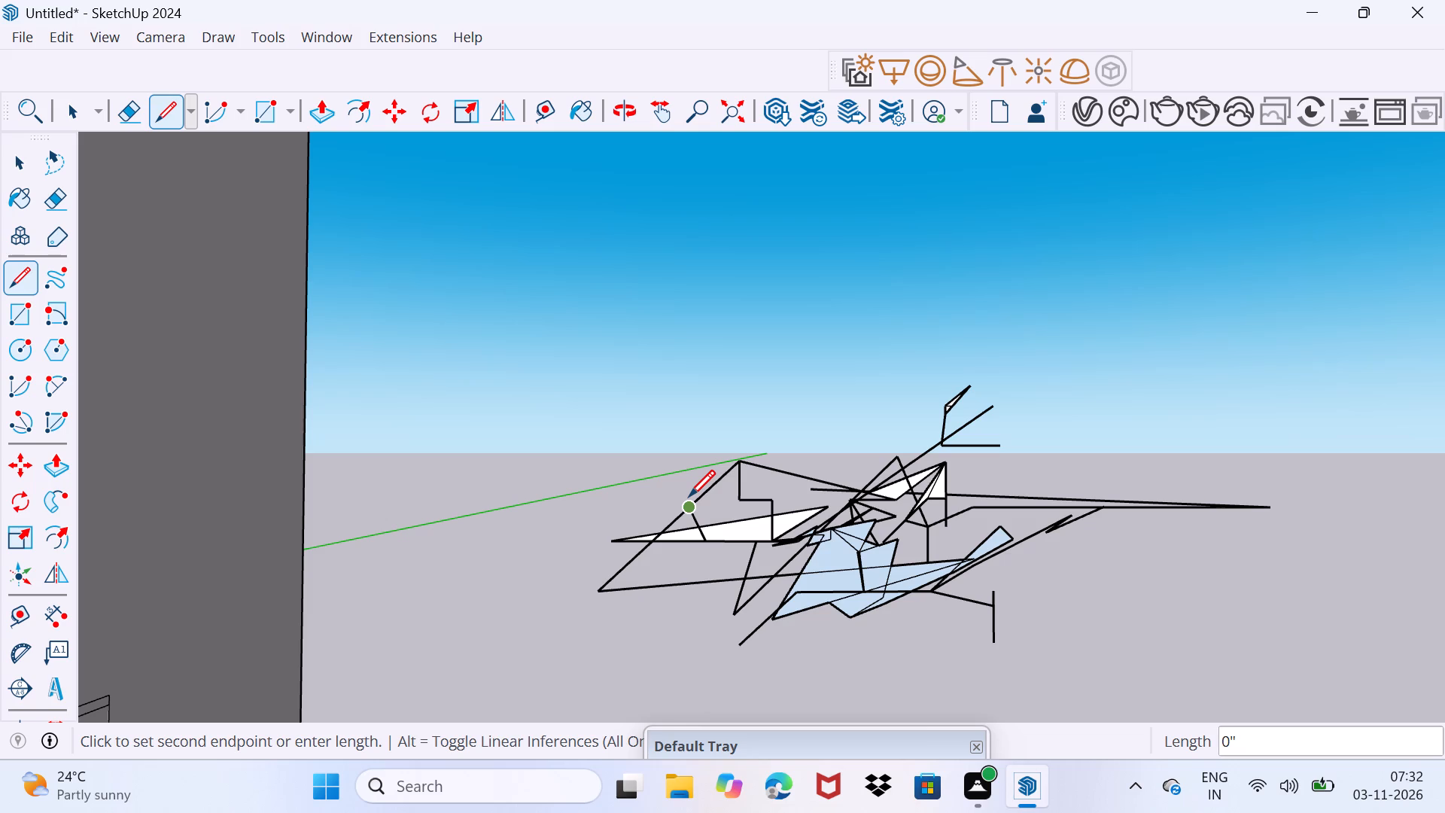
{"action": "left_click", "coordinate": [689, 496]}
{"action": "left_click", "coordinate": [716, 477]}
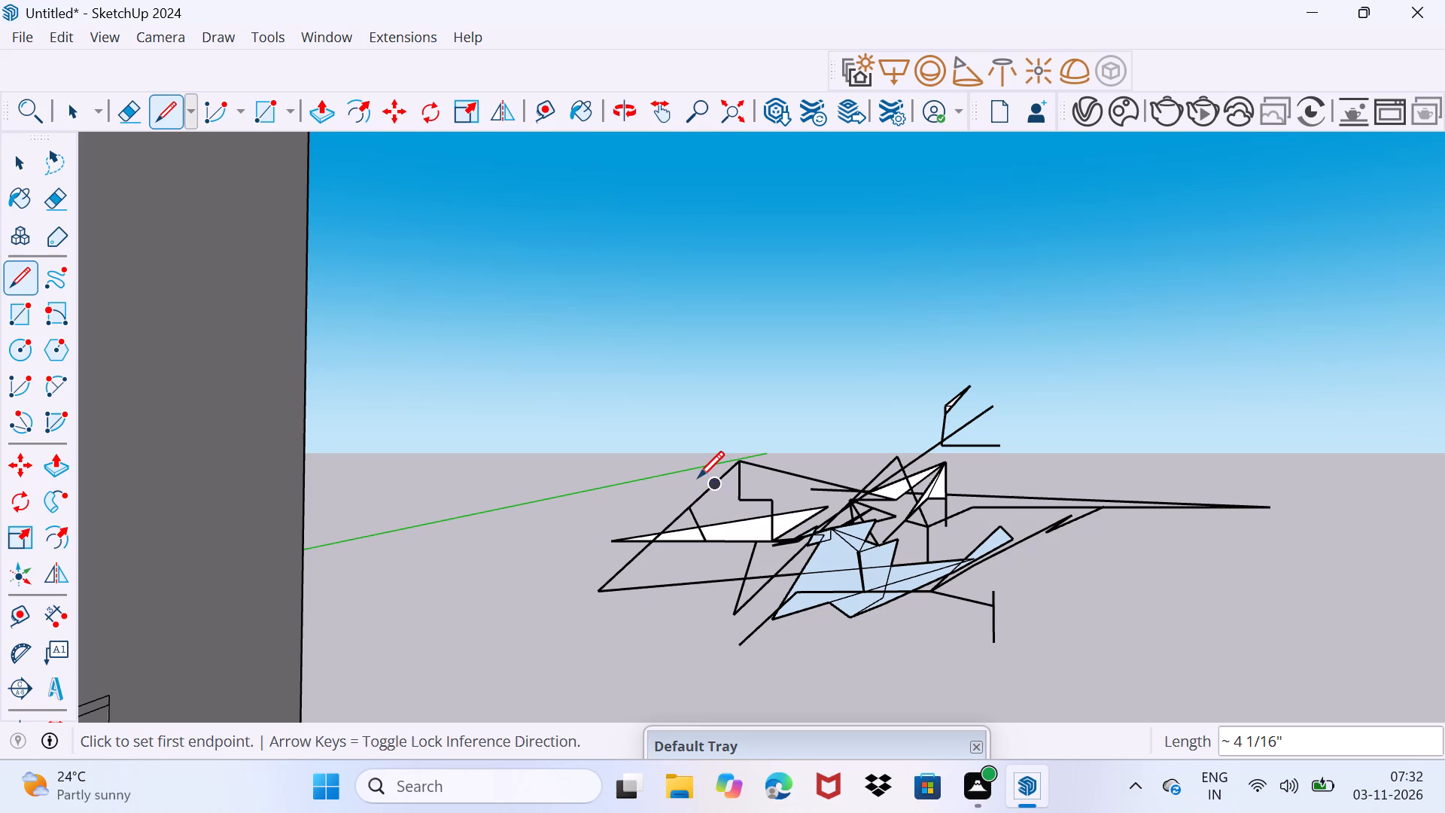
Start a new line on the sloping line, just below its upper end.
{"action": "left_click", "coordinate": [698, 477]}
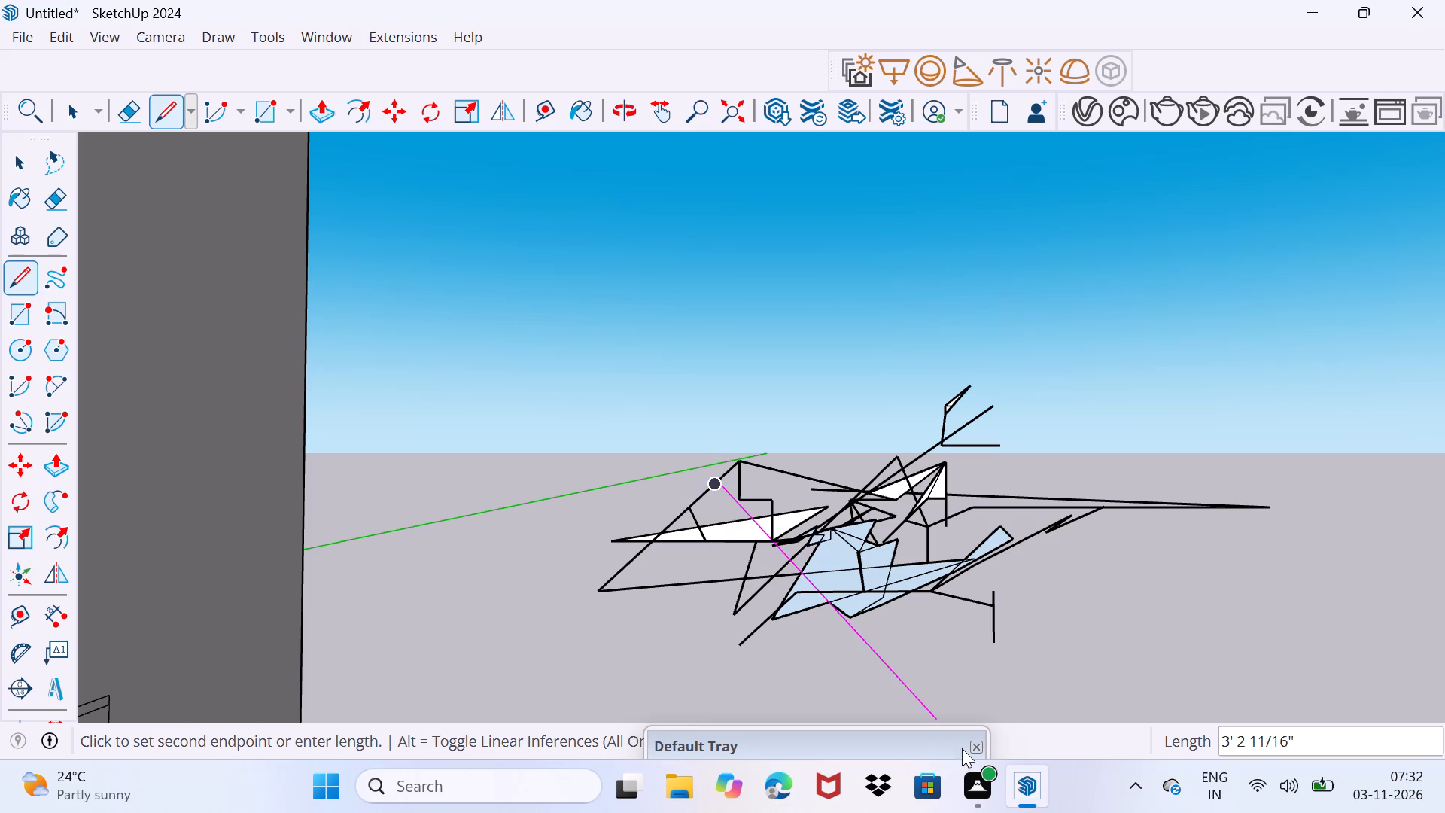
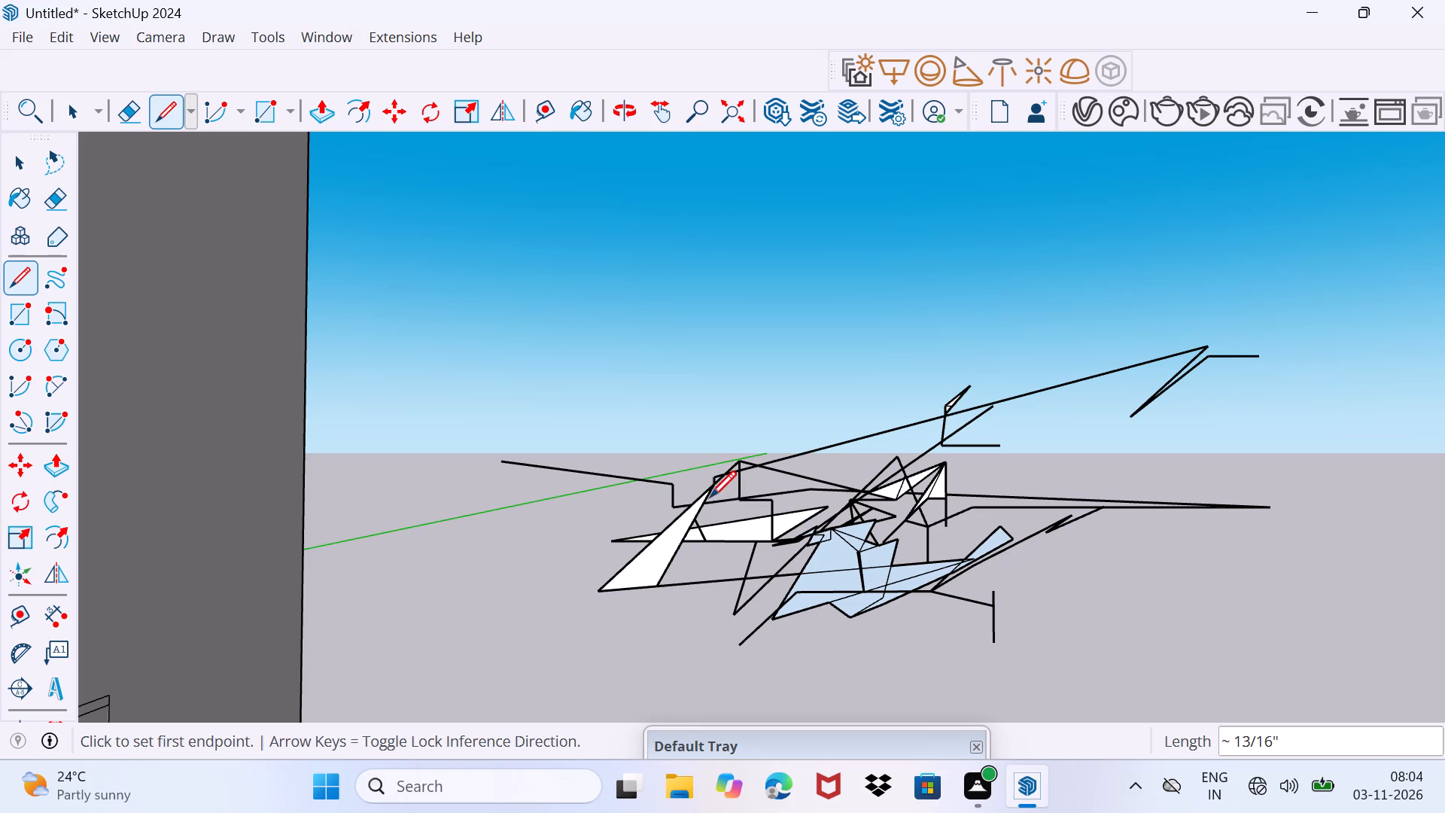
Draw connected lines from the sloping line's upper end, with a horizontal run about 10 11/16" long, closing a small triangle beneath it.
{"action": "left_click", "coordinate": [717, 480]}
{"action": "left_click", "coordinate": [707, 496]}
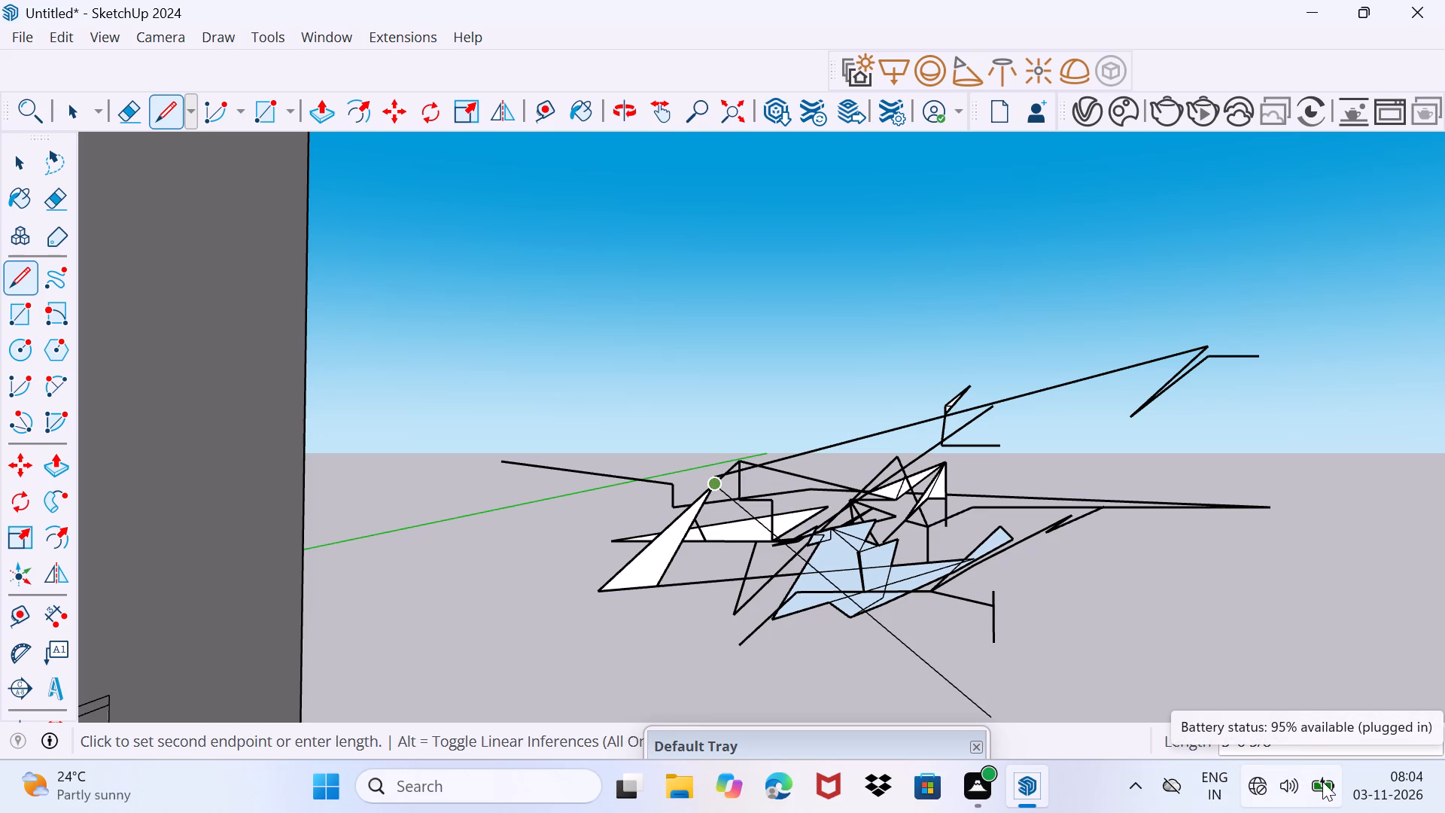
{"action": "left_click_drag", "start_coordinate": [786, 449], "coordinate": [797, 449]}
{"action": "left_click", "coordinate": [876, 455]}
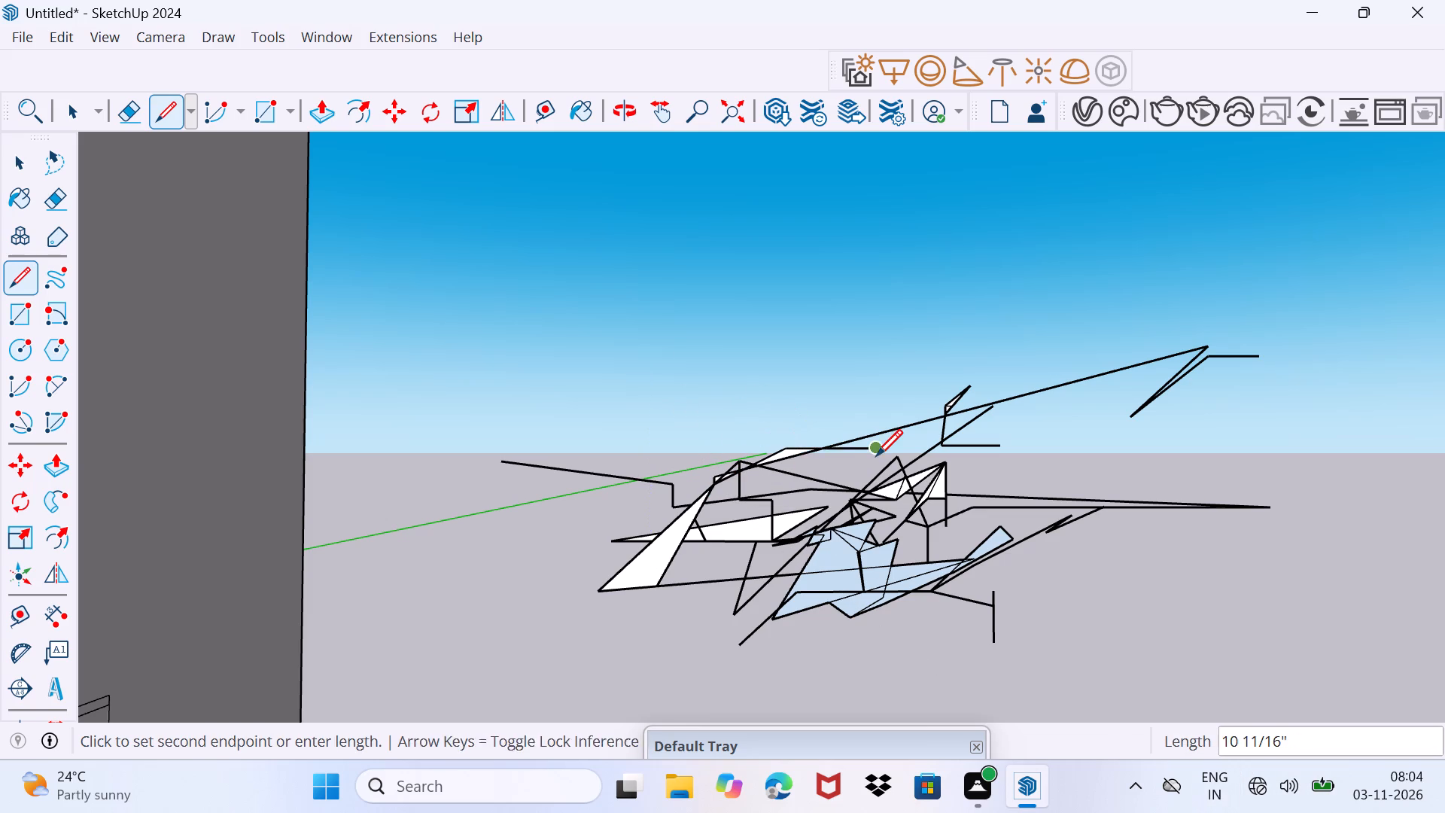
{"action": "left_click", "coordinate": [817, 470]}
{"action": "left_click", "coordinate": [820, 455]}
Draw a small closed notched shape just above the new triangle, with short edges of about 1 3/8" and 2 7/16".
{"action": "left_click", "coordinate": [844, 434]}
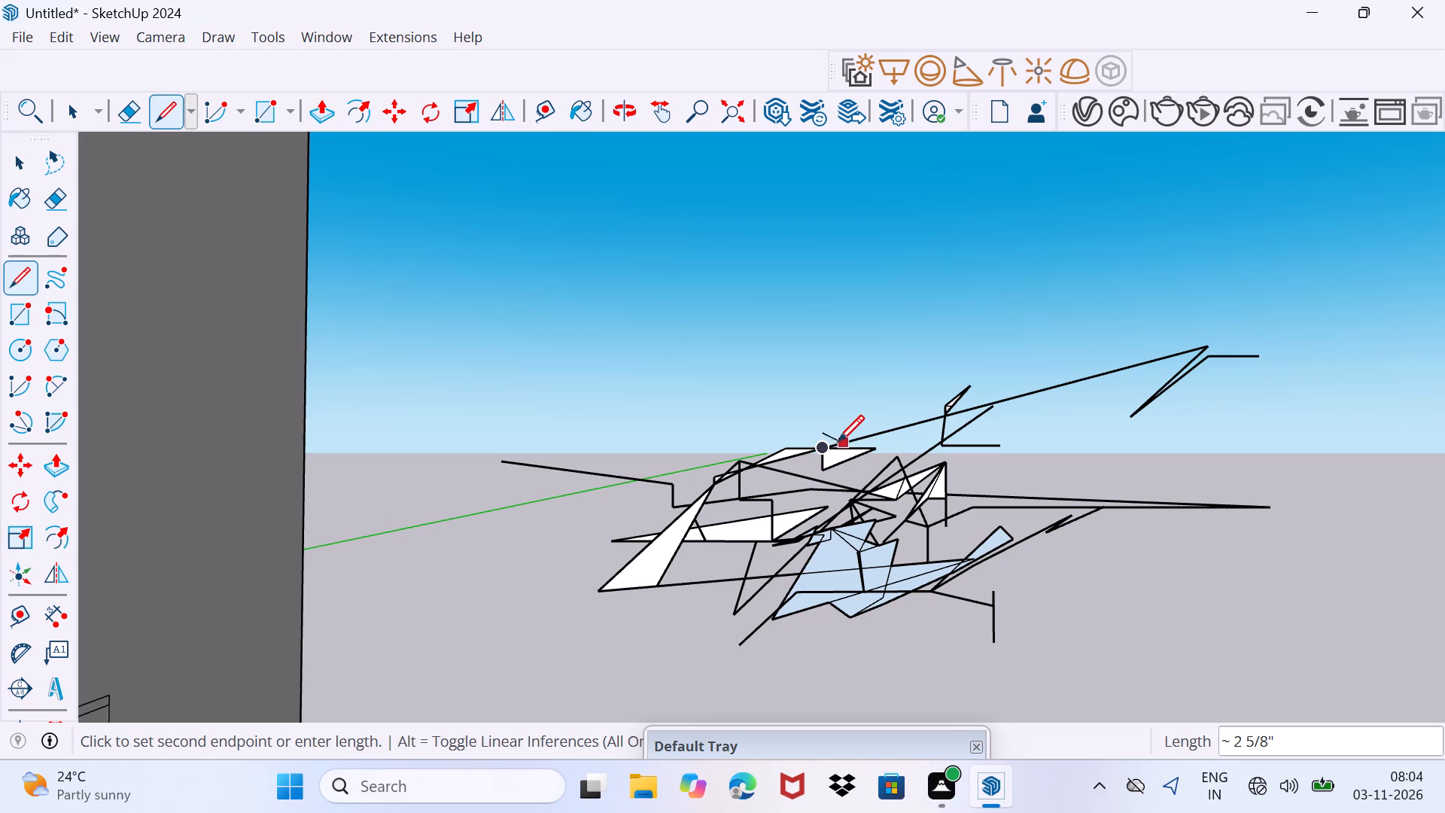
{"action": "left_click", "coordinate": [838, 441]}
{"action": "left_click", "coordinate": [851, 428]}
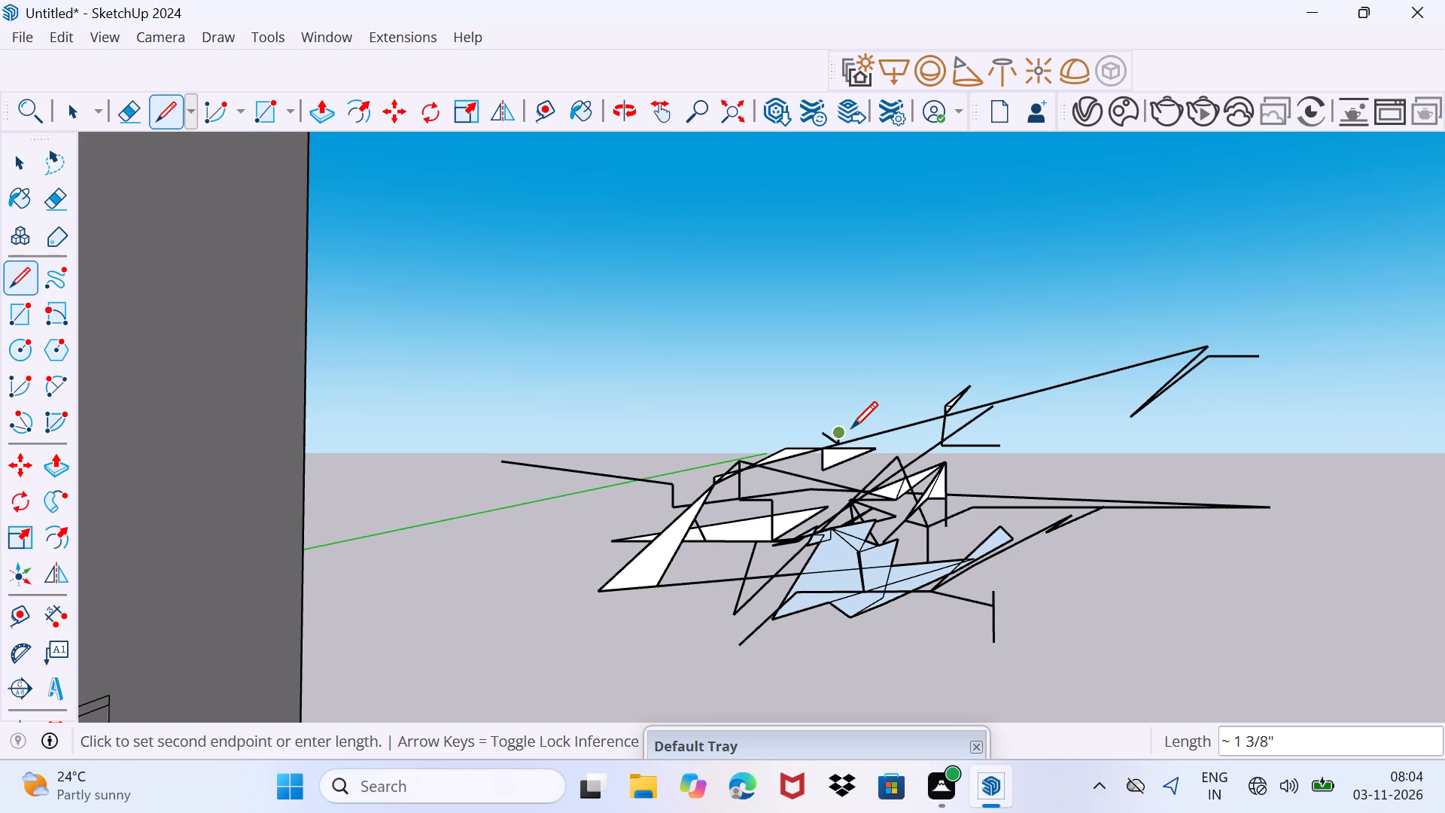
{"action": "left_click", "coordinate": [851, 428]}
{"action": "left_click", "coordinate": [859, 421]}
{"action": "left_click", "coordinate": [853, 429]}
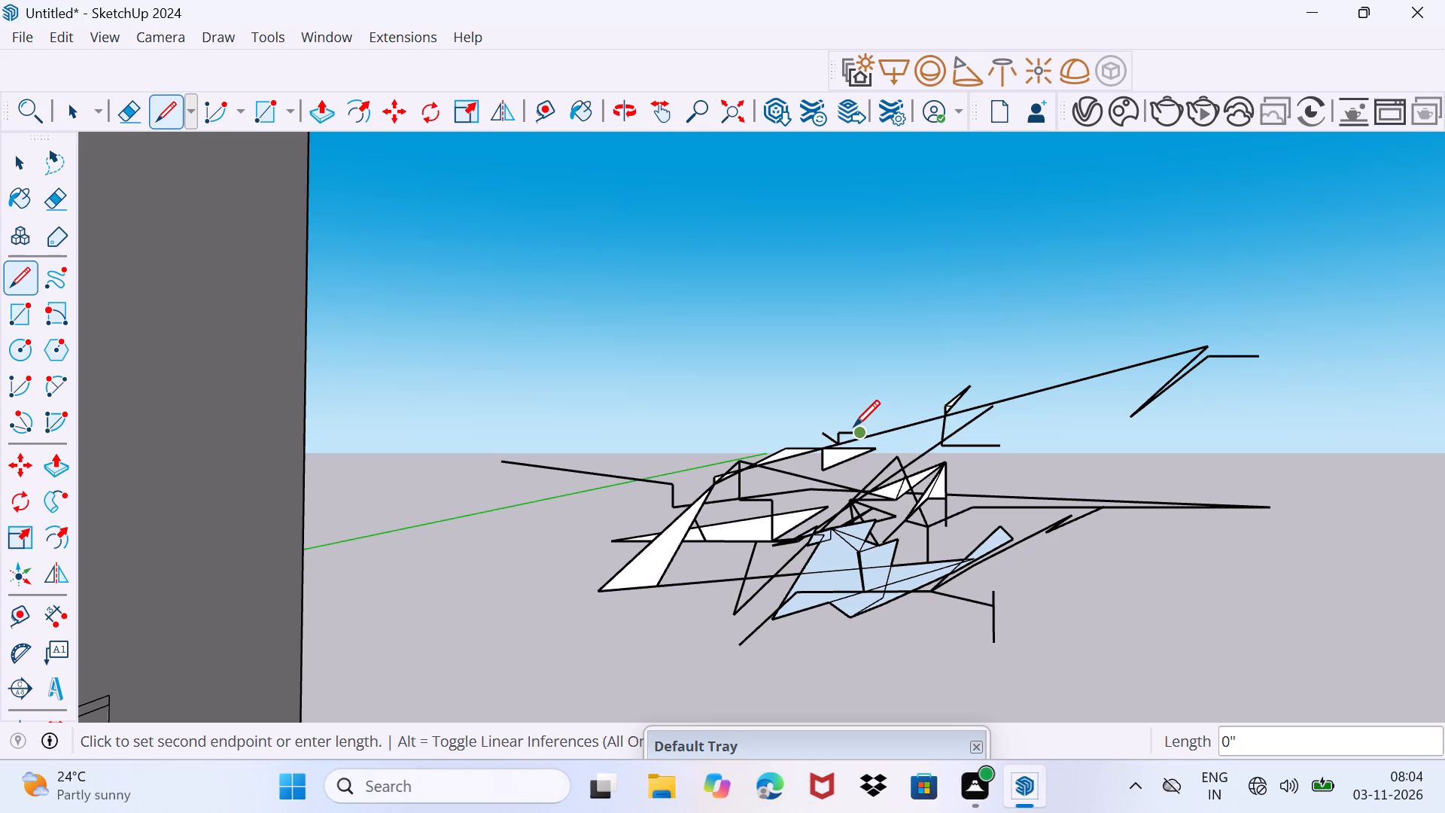
{"action": "left_click", "coordinate": [853, 426]}
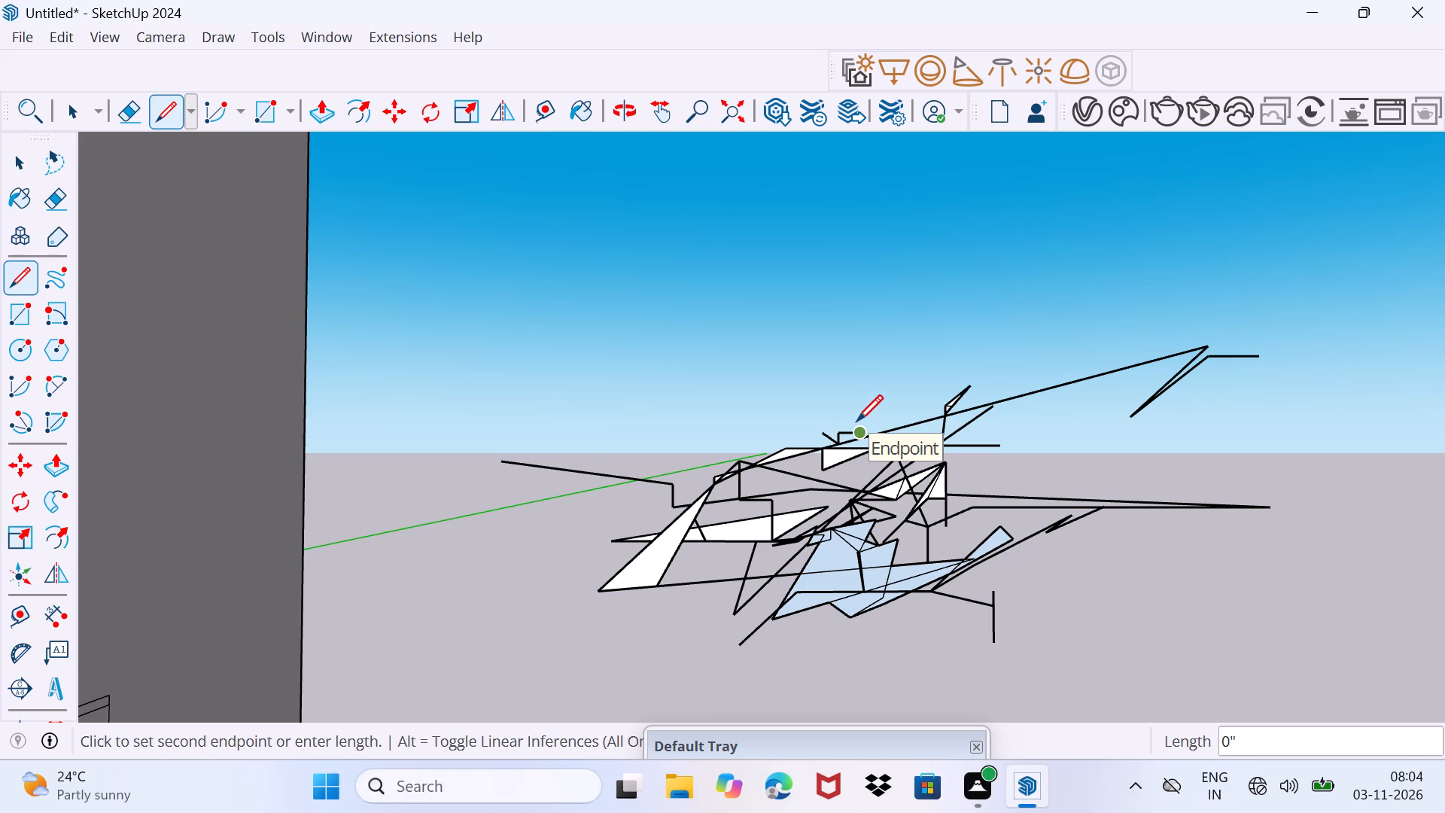
{"action": "left_click", "coordinate": [856, 421]}
{"action": "left_click", "coordinate": [863, 413]}
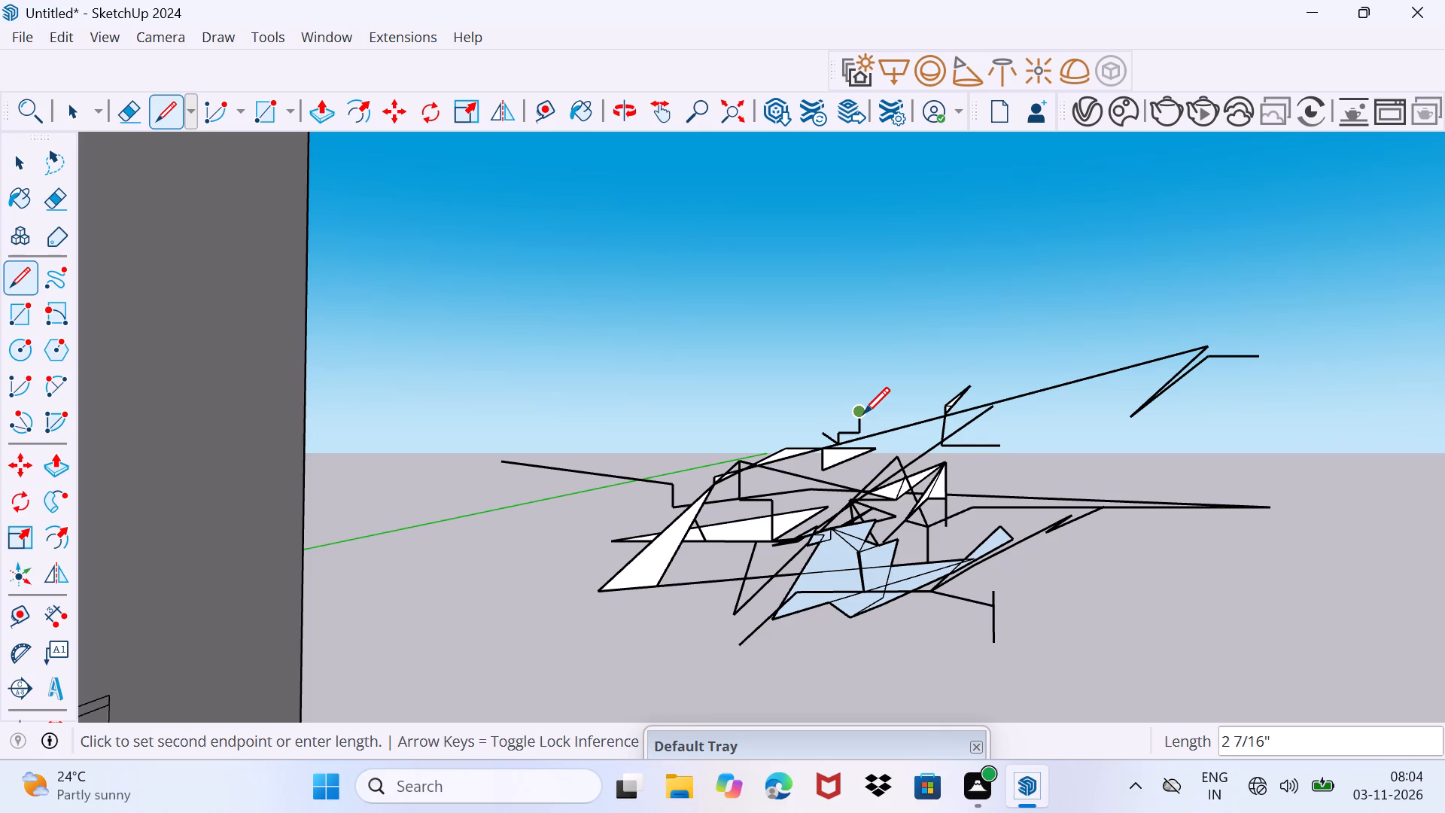
{"action": "left_click", "coordinate": [863, 413]}
{"action": "left_click", "coordinate": [821, 436]}
{"action": "left_click", "coordinate": [844, 432]}
{"action": "left_click", "coordinate": [841, 449]}
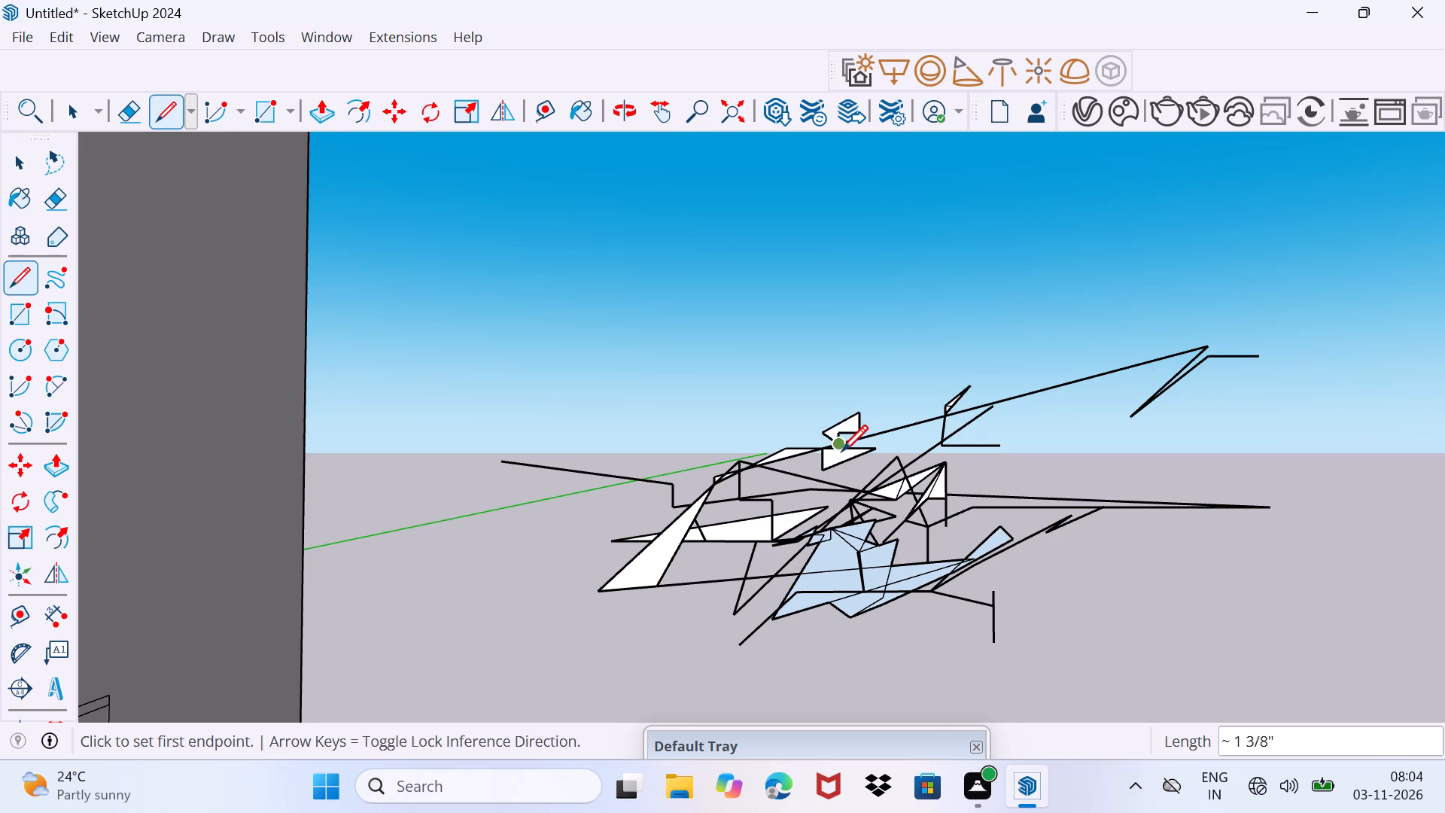
Draw connected lines below the small triangle to close a small face above the tip of the long white triangle.
{"action": "left_click", "coordinate": [839, 497]}
{"action": "left_click", "coordinate": [791, 510]}
{"action": "left_click", "coordinate": [832, 478]}
{"action": "left_click", "coordinate": [802, 491]}
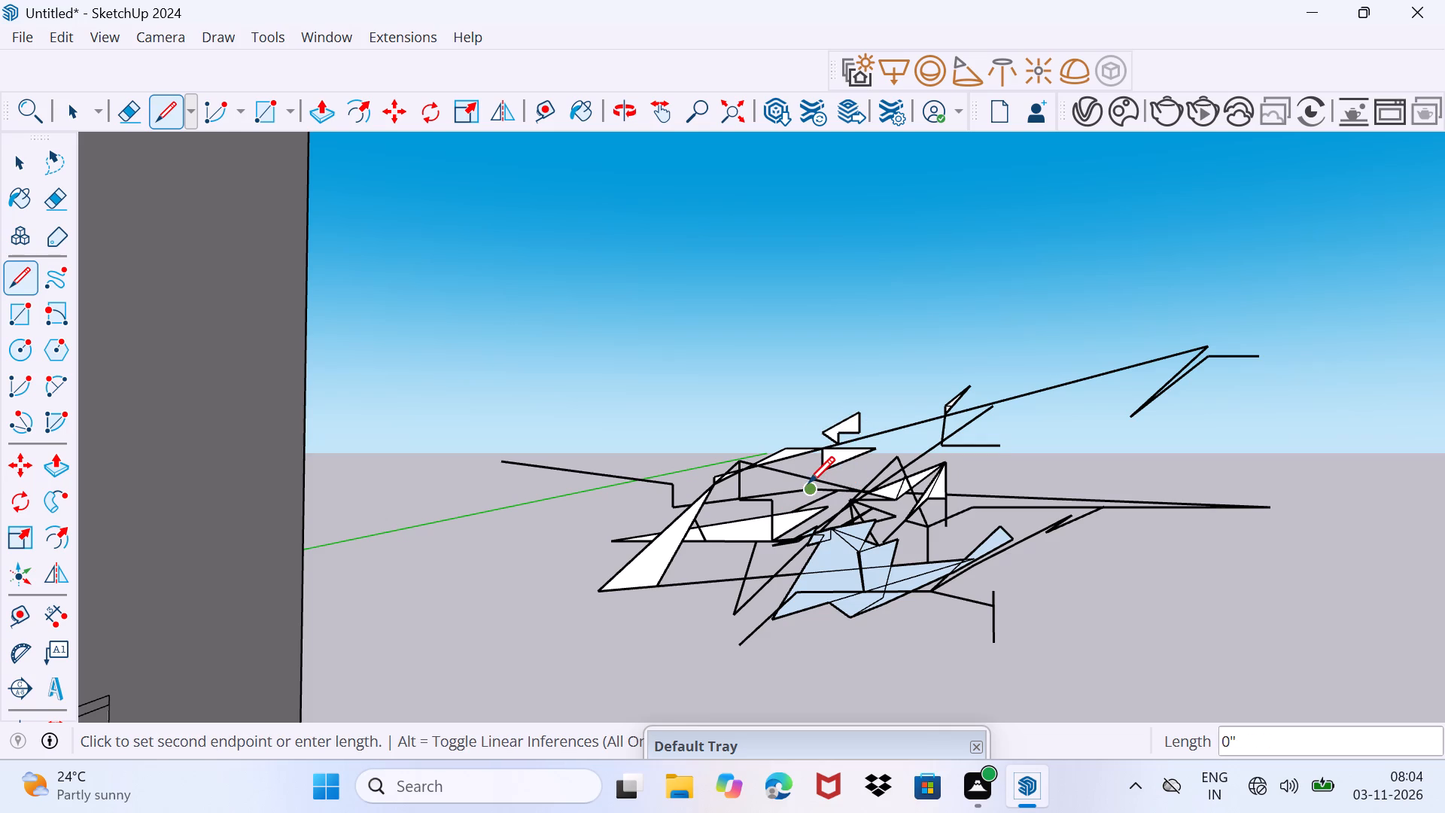
{"action": "left_click", "coordinate": [808, 483]}
{"action": "left_click", "coordinate": [808, 483]}
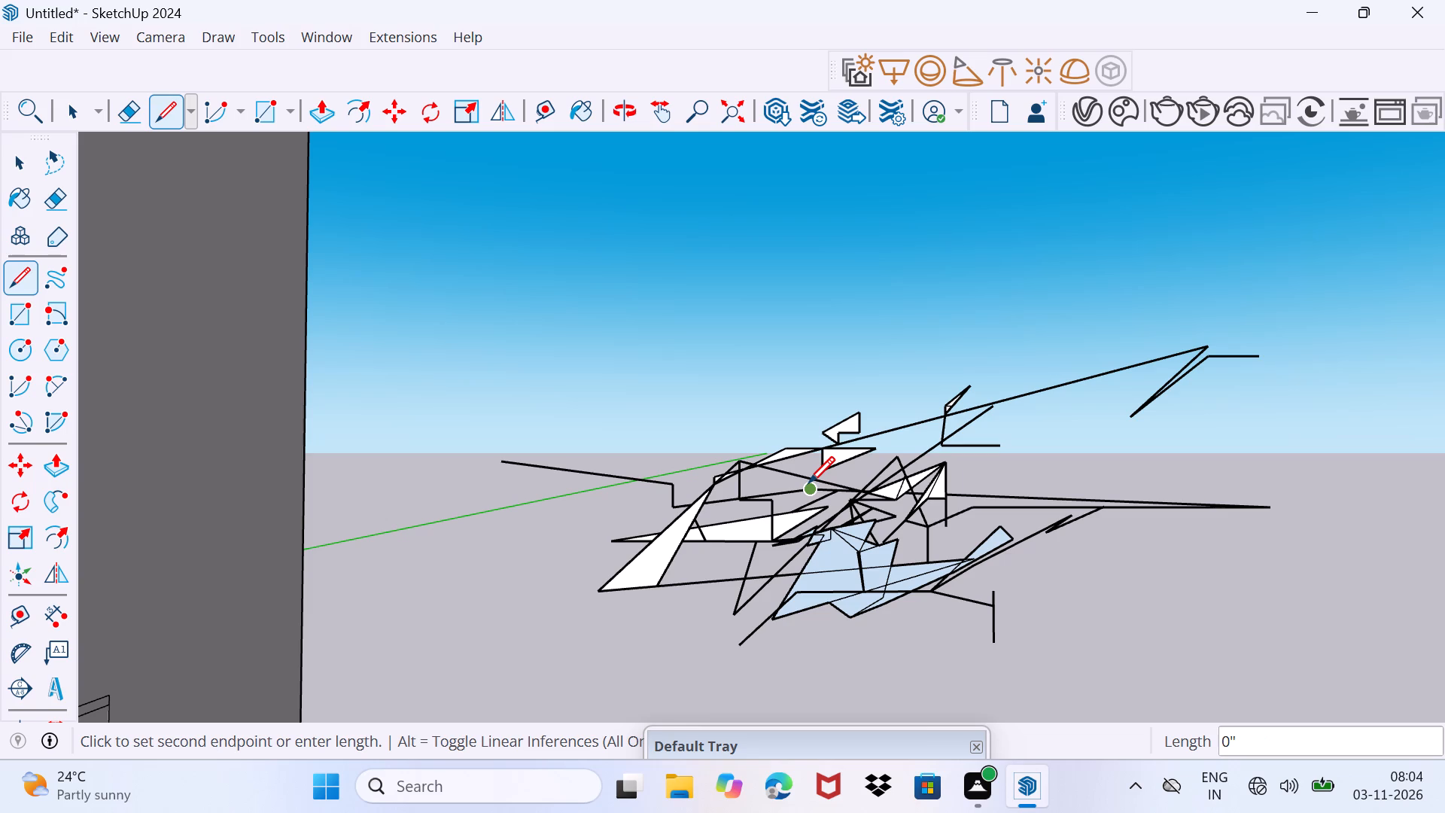
{"action": "left_click", "coordinate": [808, 483]}
{"action": "left_click_drag", "start_coordinate": [800, 507], "coordinate": [834, 506]}
{"action": "left_click", "coordinate": [865, 507]}
{"action": "left_click", "coordinate": [835, 531]}
{"action": "left_click", "coordinate": [838, 520]}
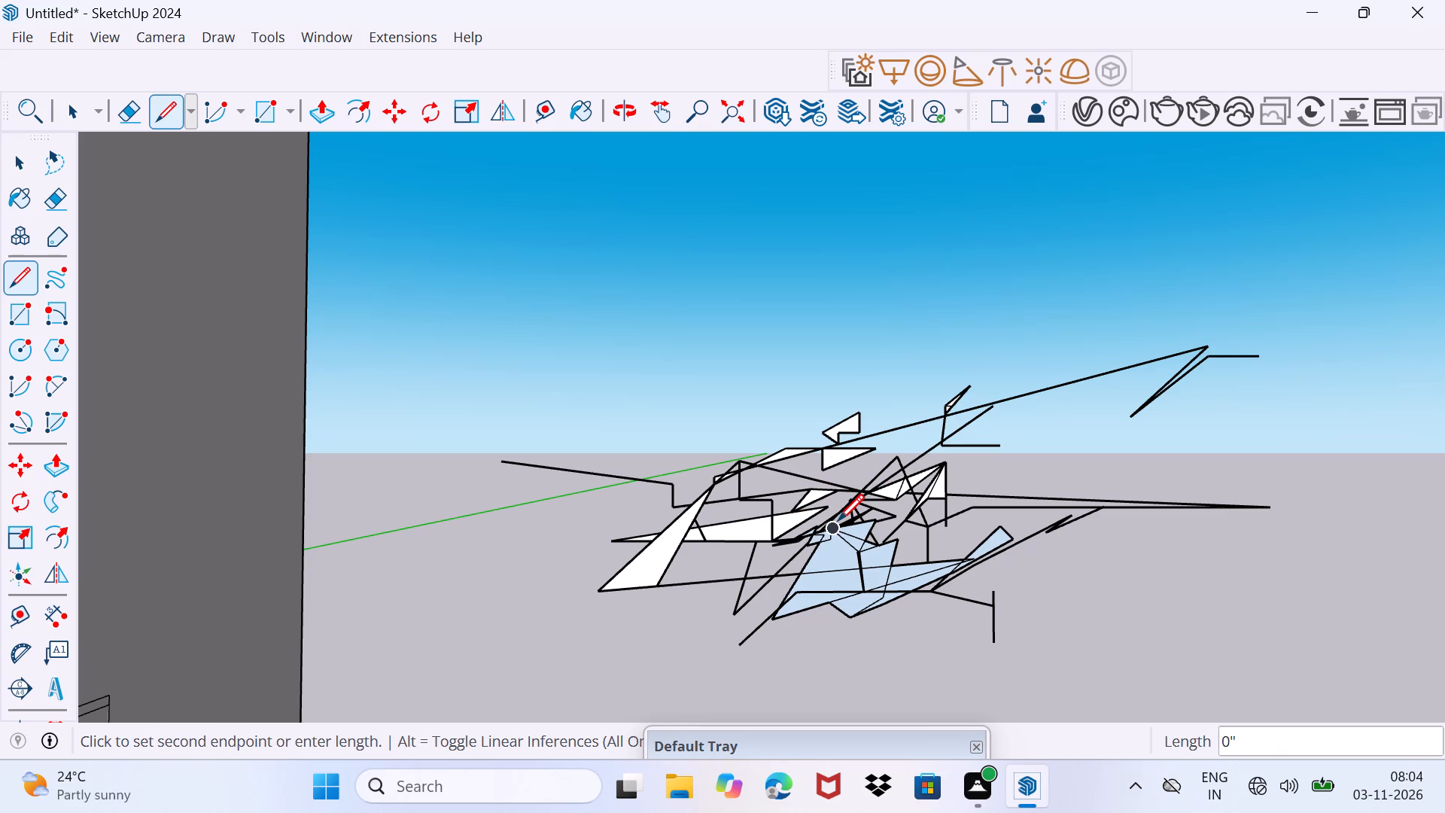
Draw a short vertical line about 1 9/16" long at the long white triangle's upper edge, beside the new face.
{"action": "left_click", "coordinate": [838, 519]}
{"action": "left_click", "coordinate": [813, 518]}
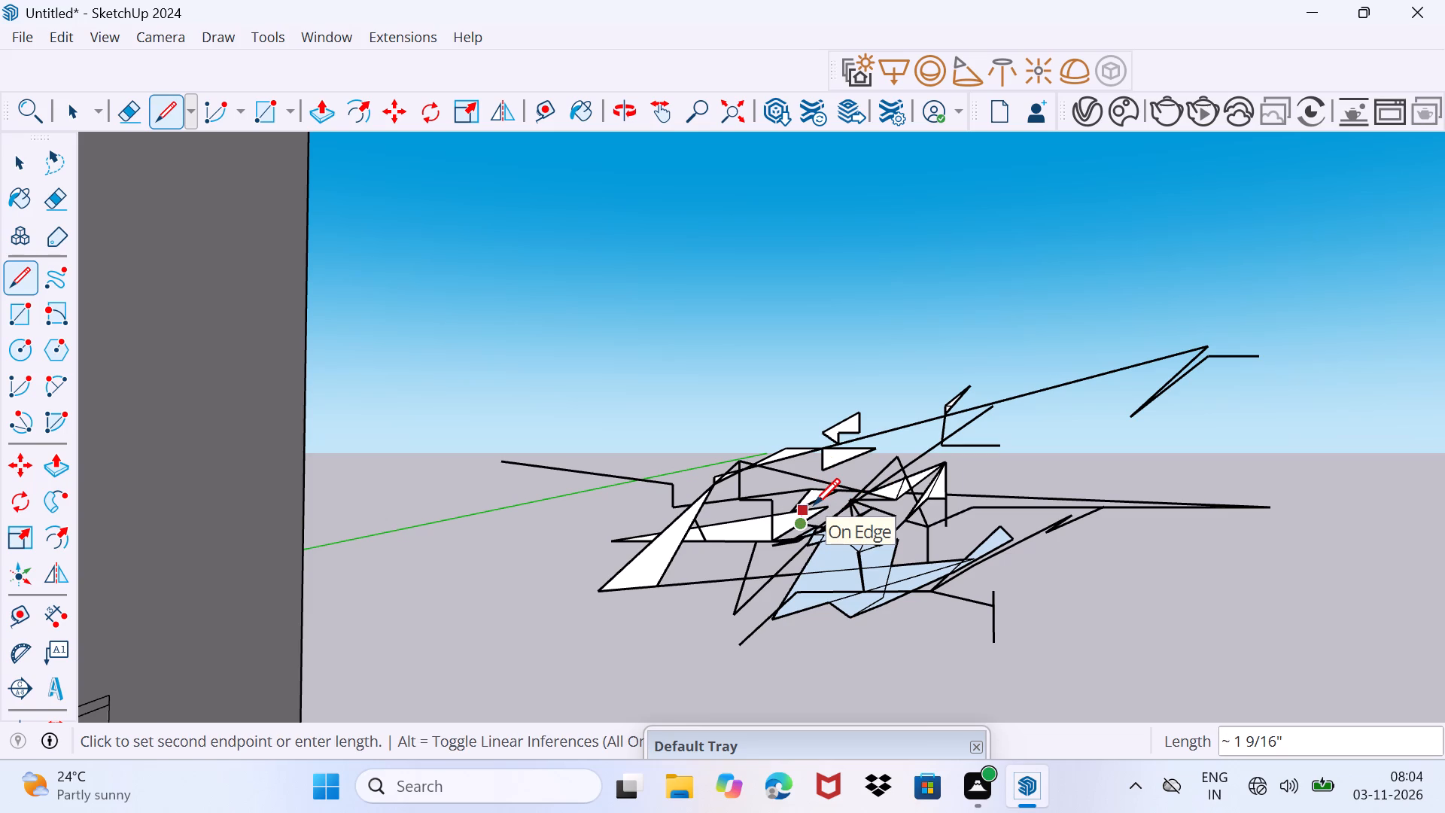
{"action": "left_click", "coordinate": [814, 504]}
{"action": "left_click", "coordinate": [814, 507]}
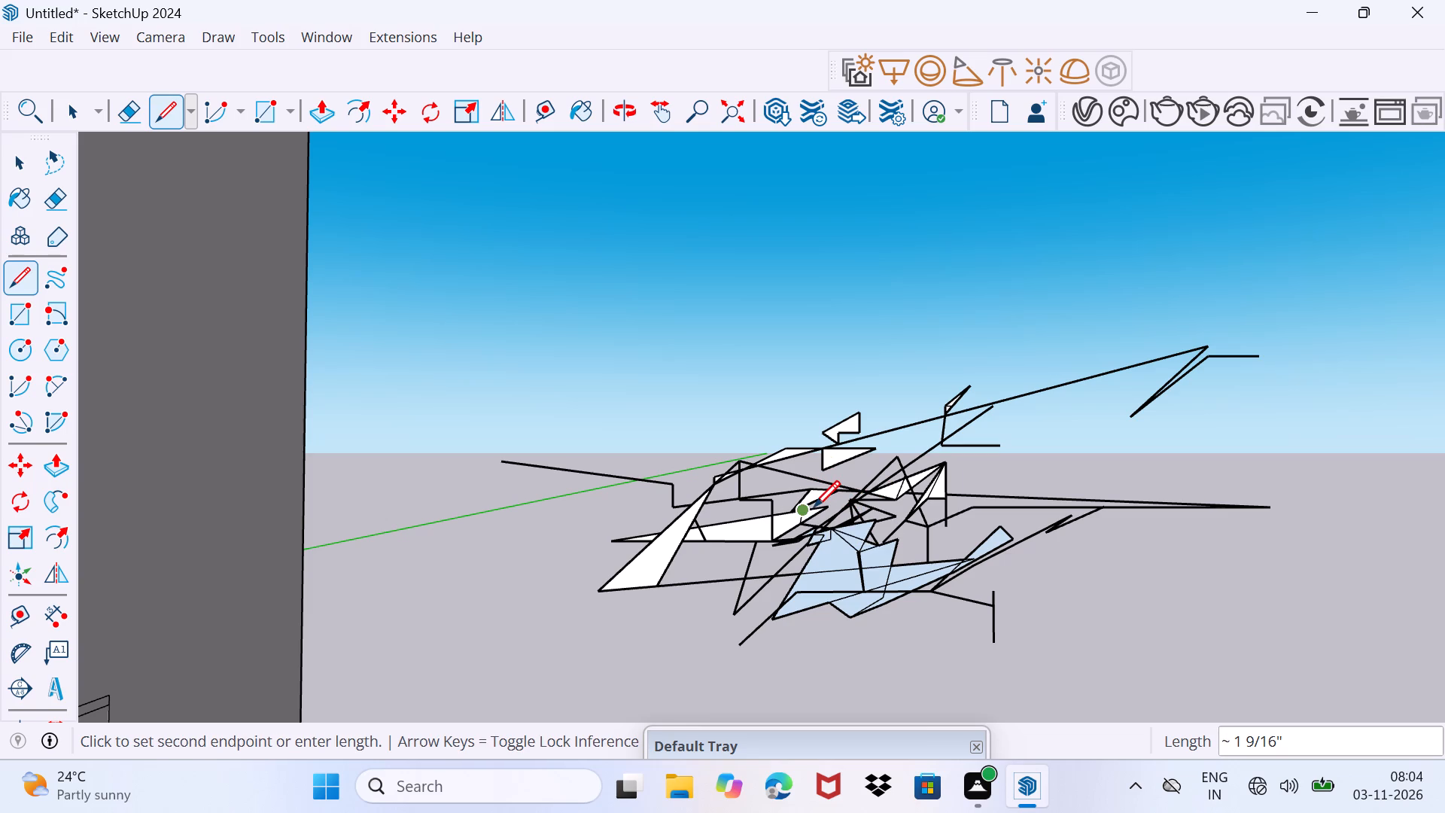
{"action": "left_click", "coordinate": [814, 507]}
{"action": "left_click", "coordinate": [801, 519]}
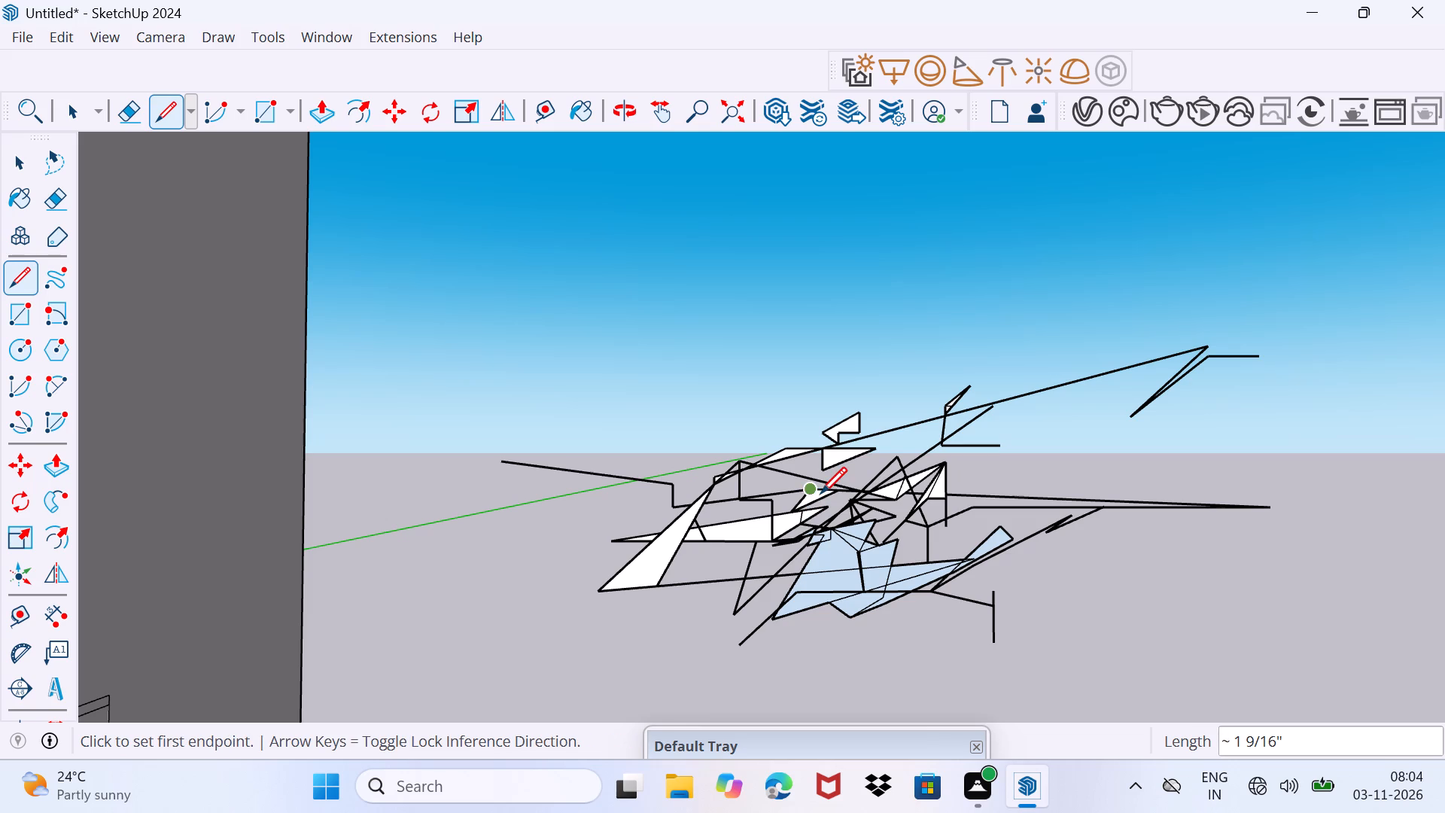
Link the small face to the triangle above it with a sloping edge about 7 5/16" long and a horizontal edge about 4 3/4" long.
{"action": "left_click", "coordinate": [824, 490]}
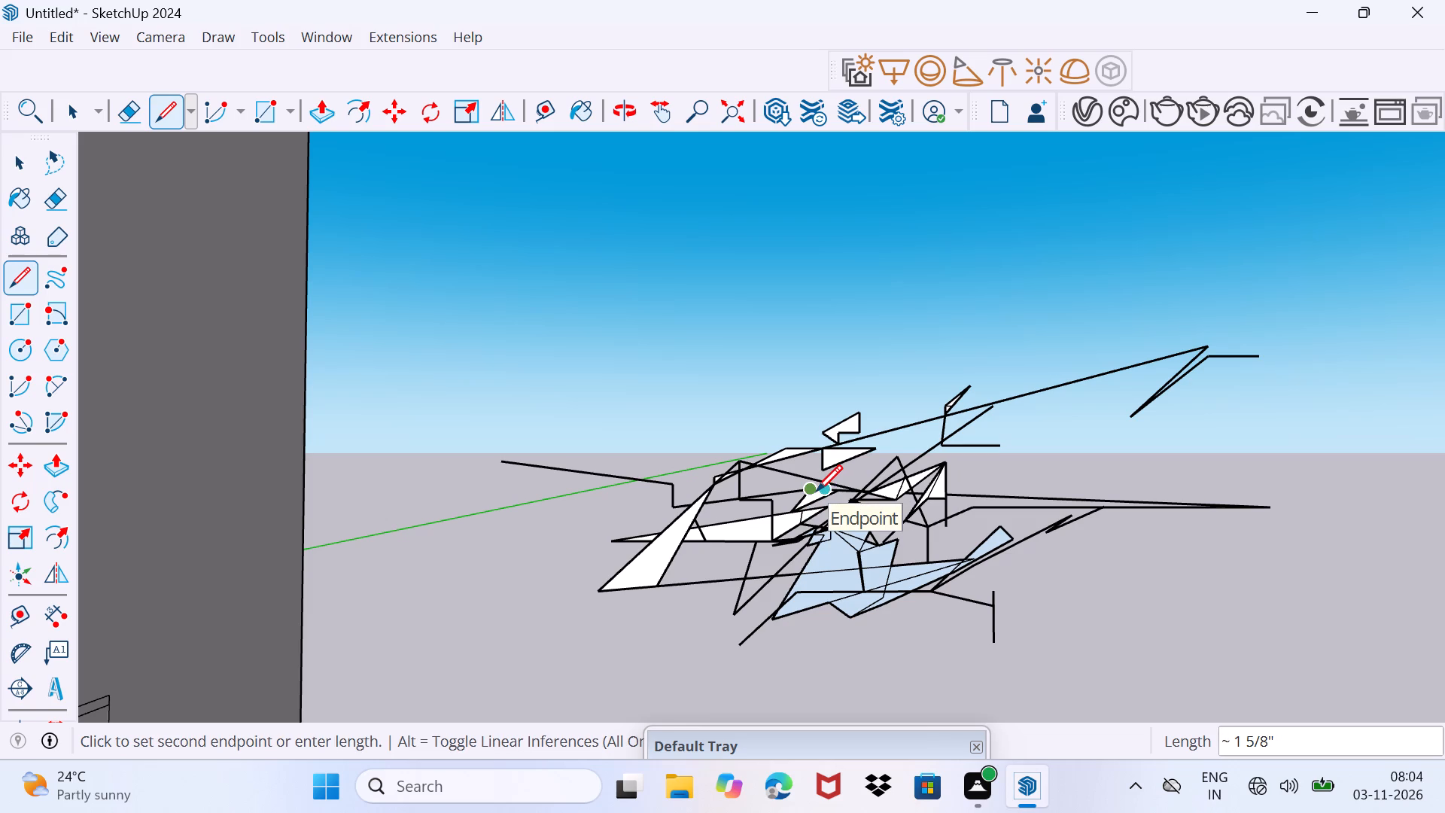
{"action": "left_click", "coordinate": [816, 491]}
{"action": "left_click", "coordinate": [841, 463]}
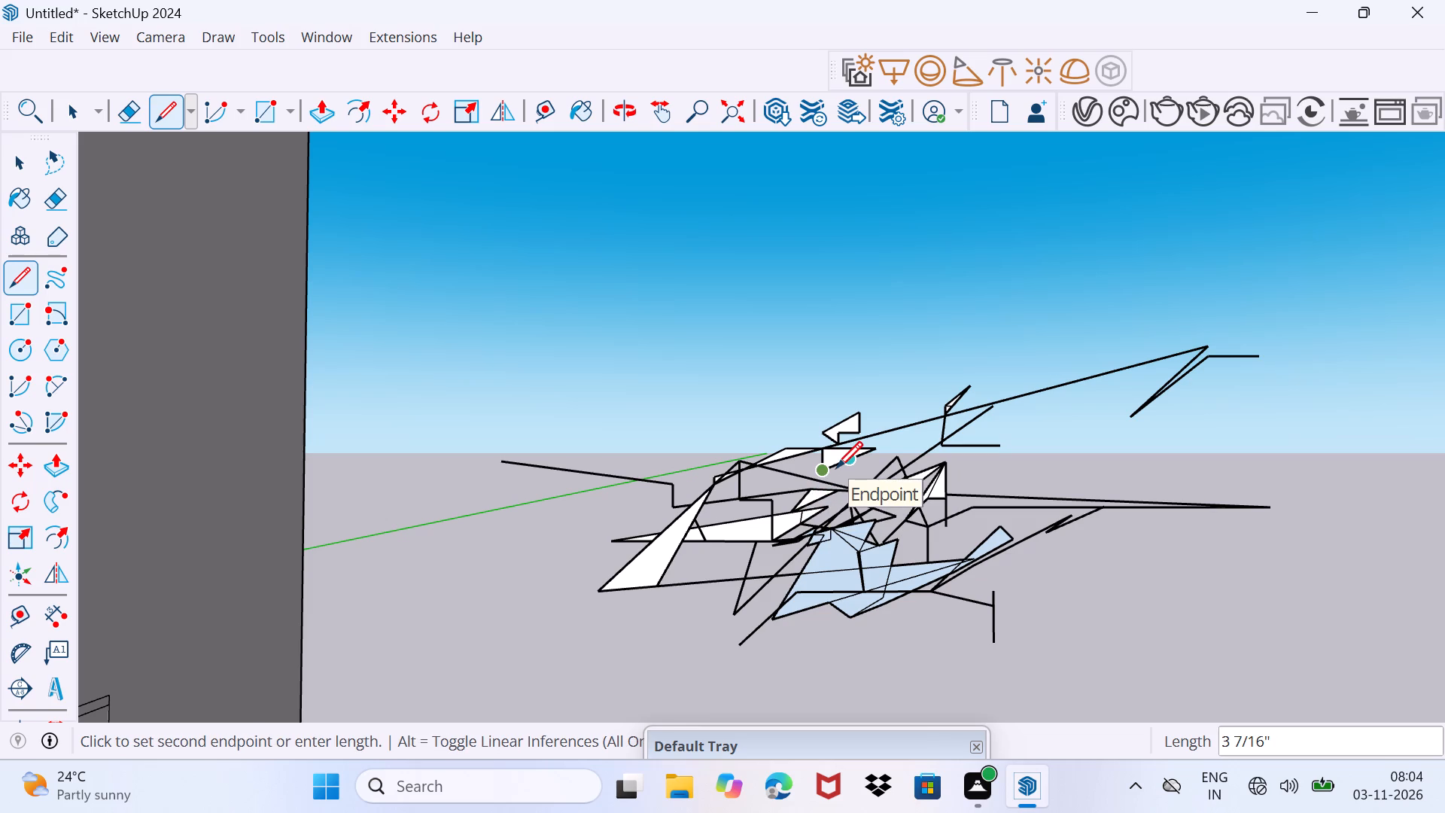
{"action": "left_click", "coordinate": [836, 467]}
{"action": "left_click", "coordinate": [850, 453]}
{"action": "left_click", "coordinate": [840, 476]}
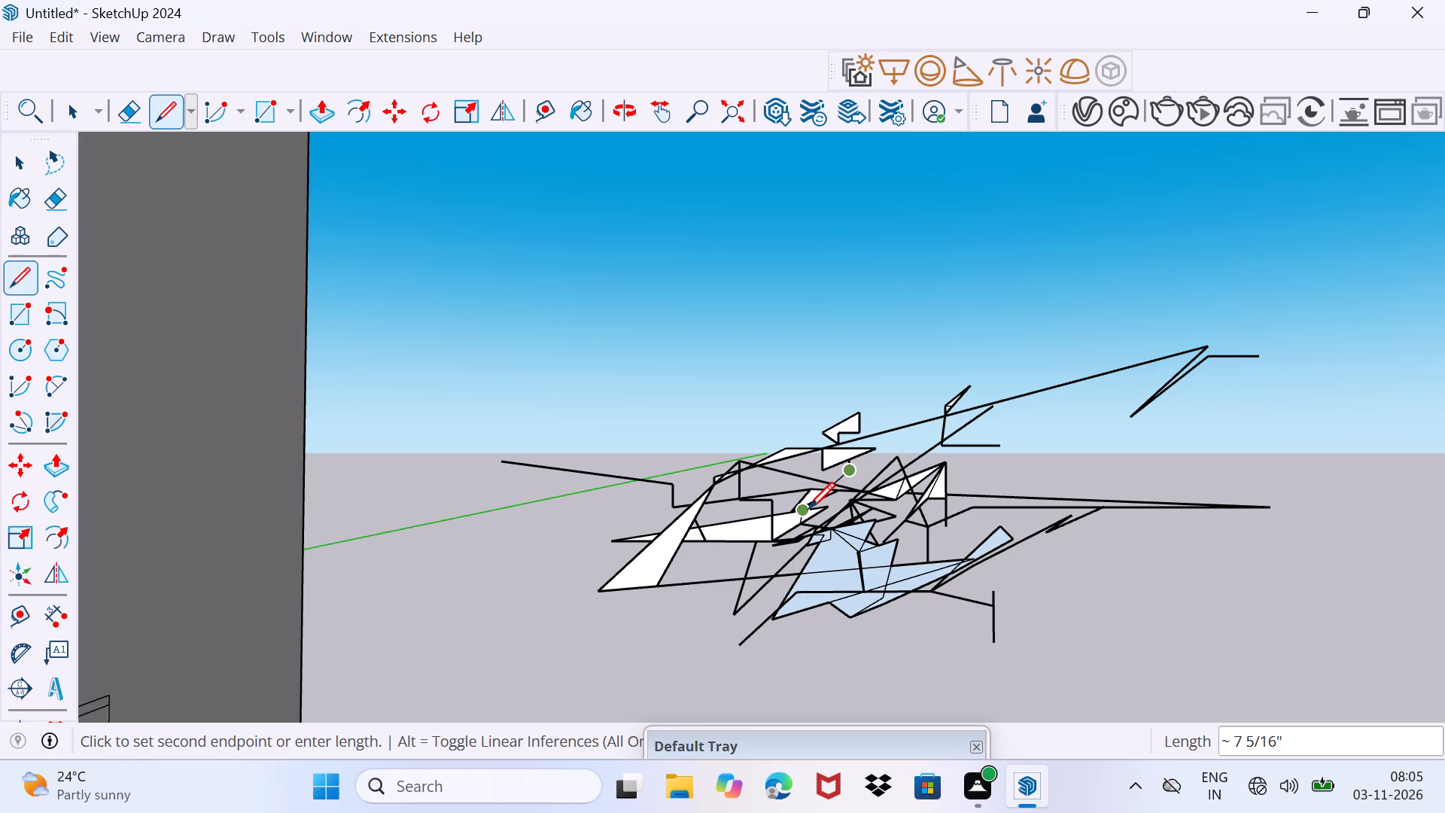
{"action": "left_click", "coordinate": [808, 508]}
{"action": "left_click", "coordinate": [833, 482]}
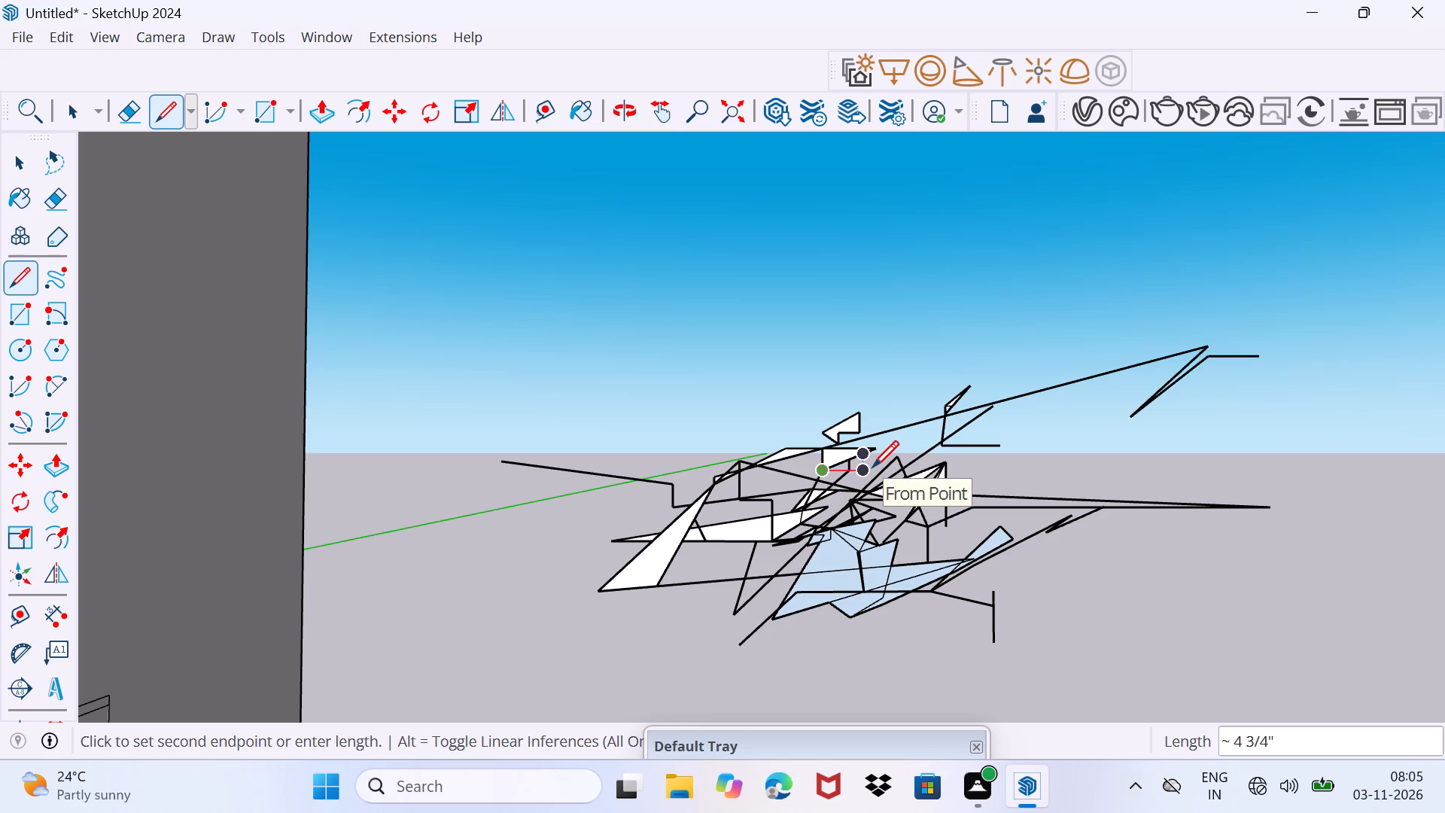
{"action": "left_click", "coordinate": [872, 467]}
{"action": "left_click", "coordinate": [857, 473]}
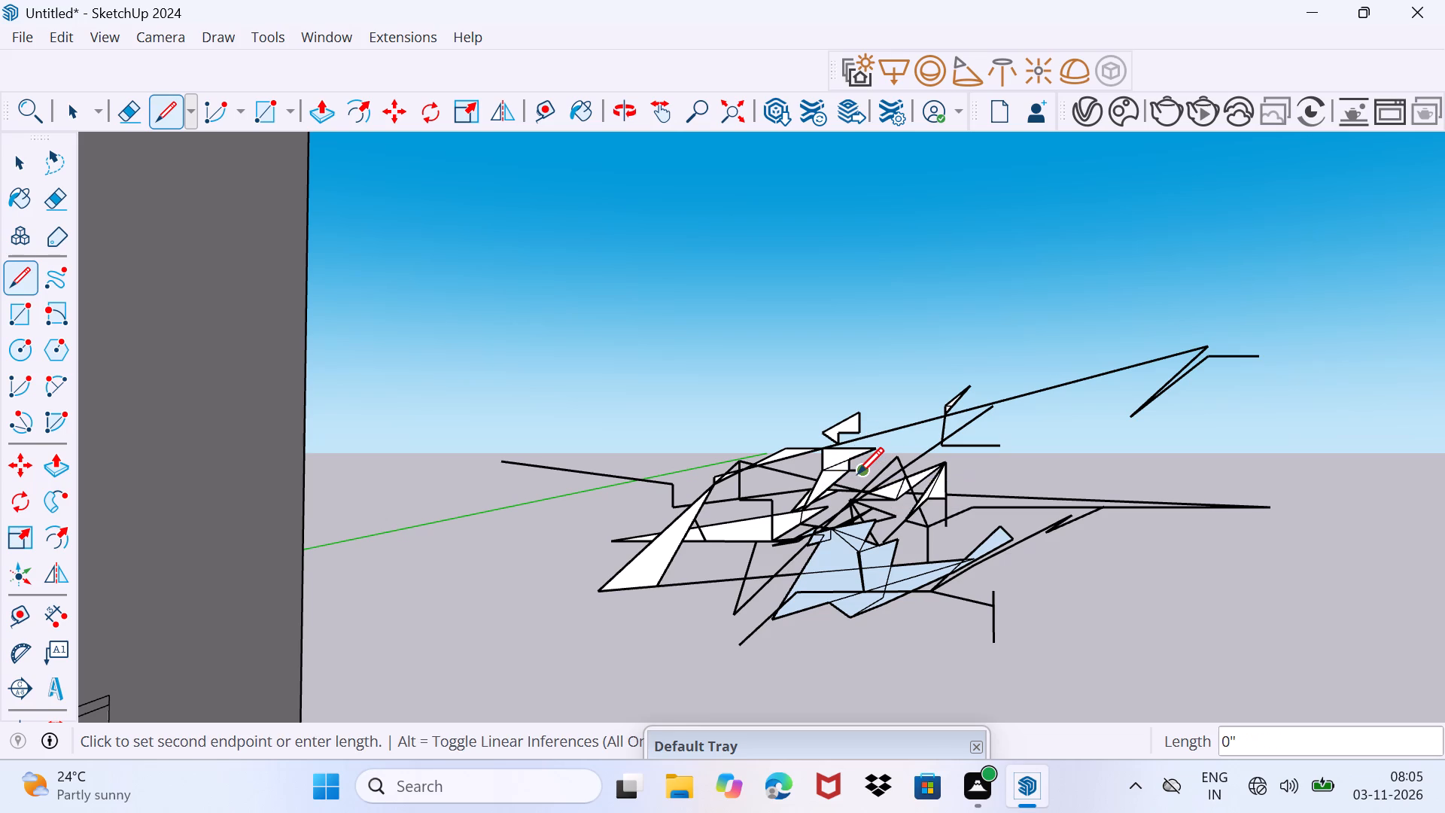
{"action": "left_click", "coordinate": [857, 473]}
{"action": "left_click", "coordinate": [835, 483]}
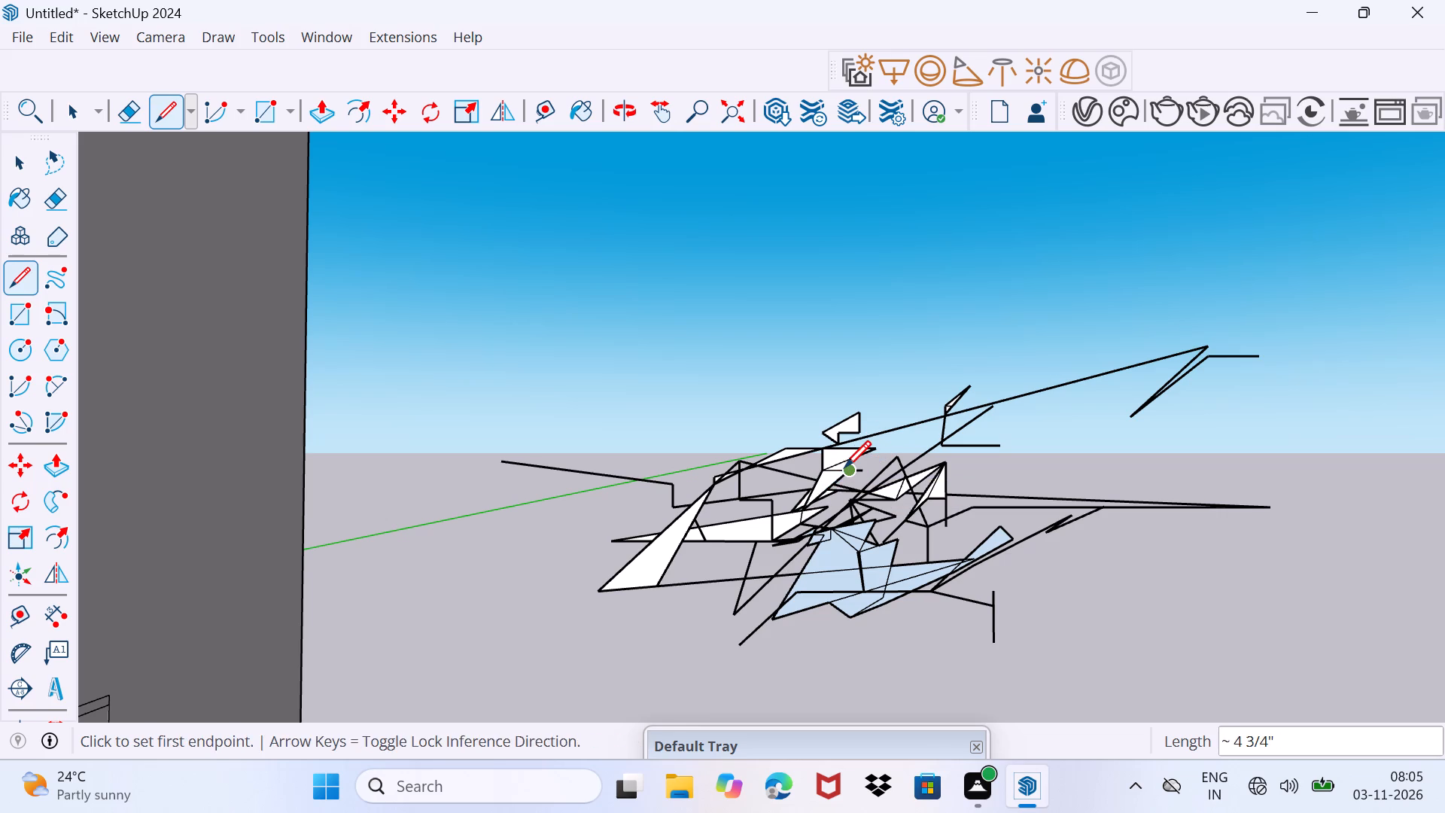
Add short lines about 3 3/16", 4 1/16" and 2 11/16" long around the small triangle's corner and the notched shape above it.
{"action": "left_click", "coordinate": [844, 467]}
{"action": "left_click", "coordinate": [830, 473]}
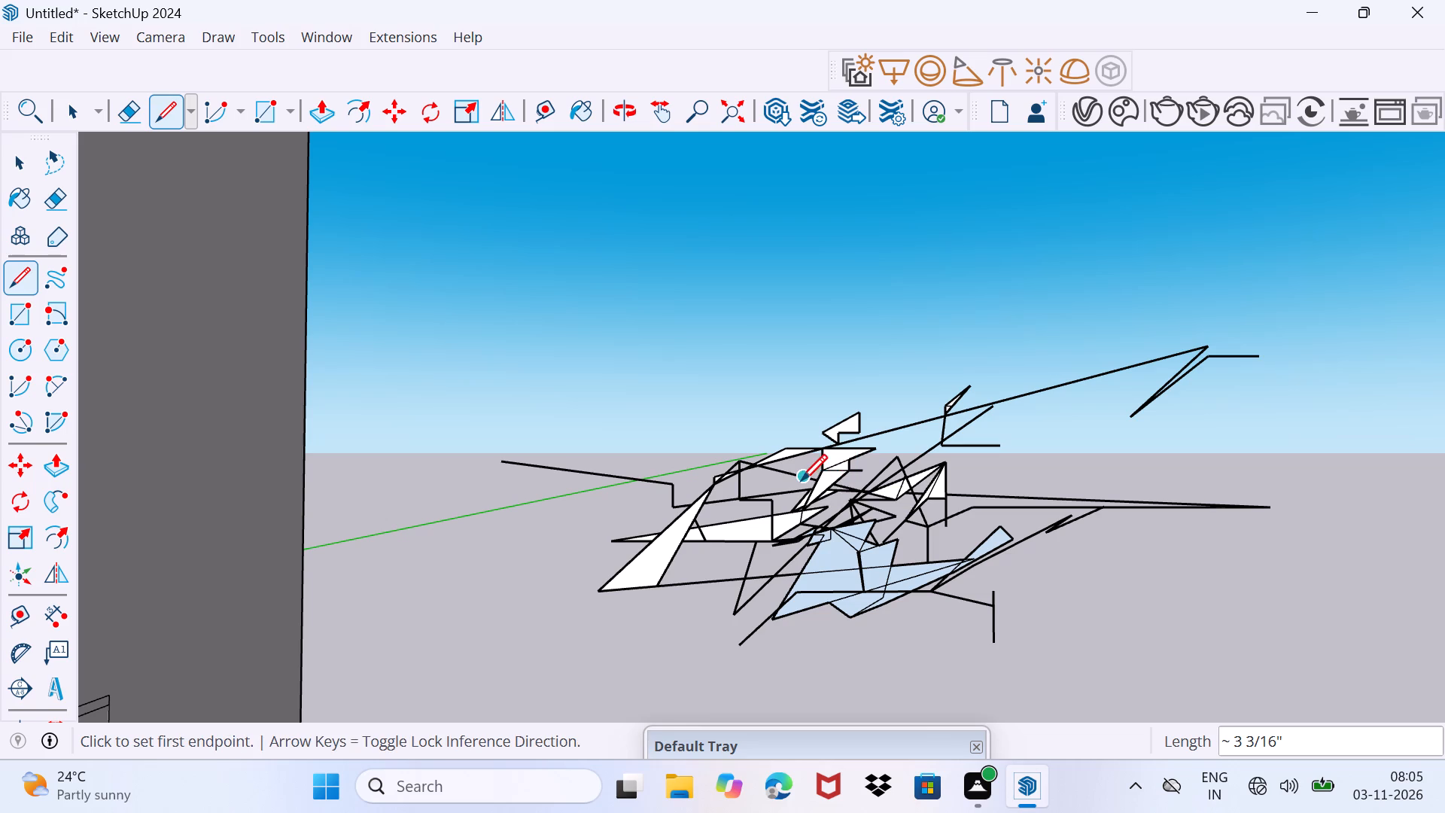
{"action": "left_click", "coordinate": [801, 480]}
{"action": "left_click", "coordinate": [820, 457]}
{"action": "left_click", "coordinate": [808, 473]}
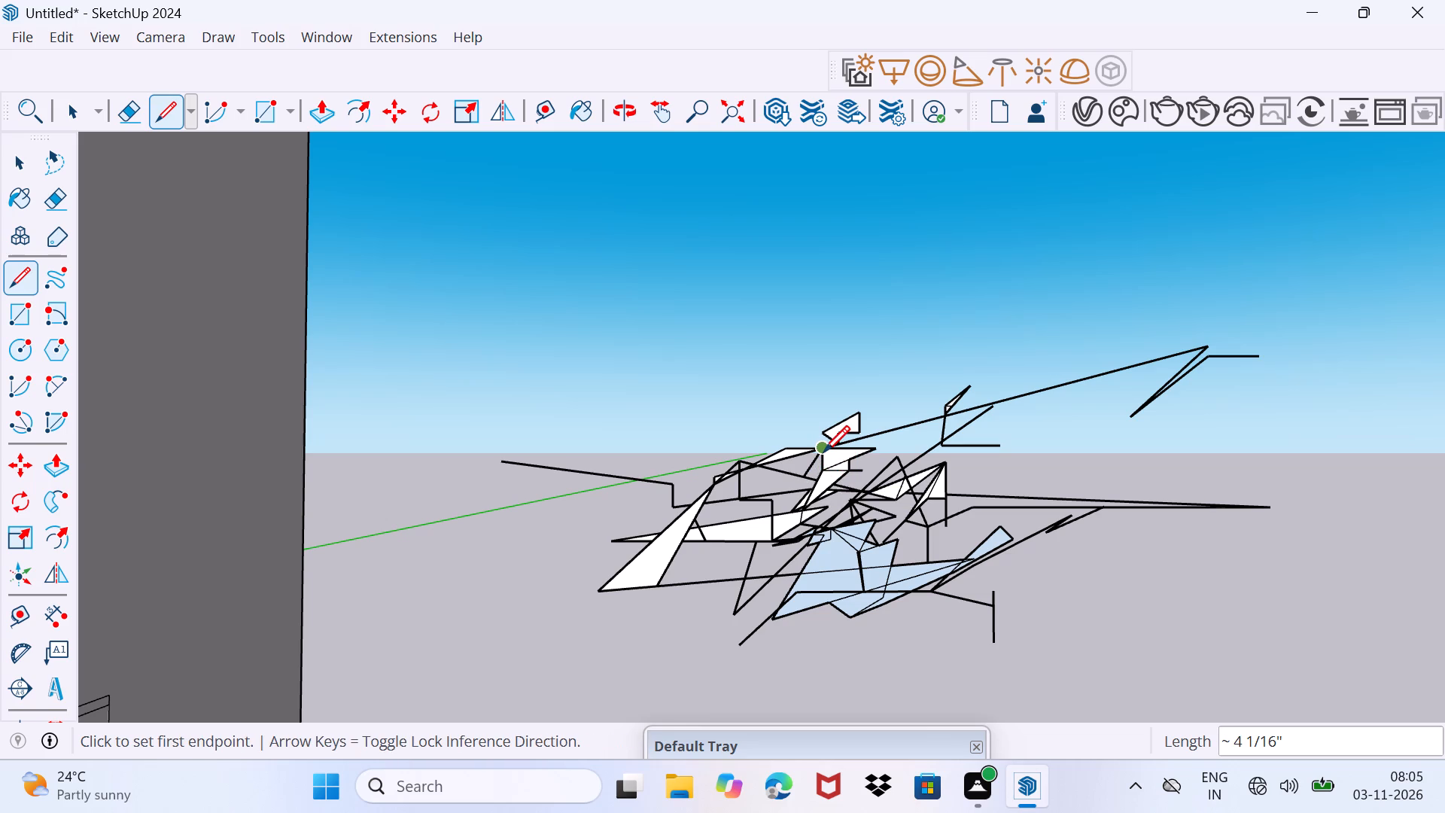
{"action": "left_click", "coordinate": [823, 452]}
{"action": "left_click", "coordinate": [835, 435]}
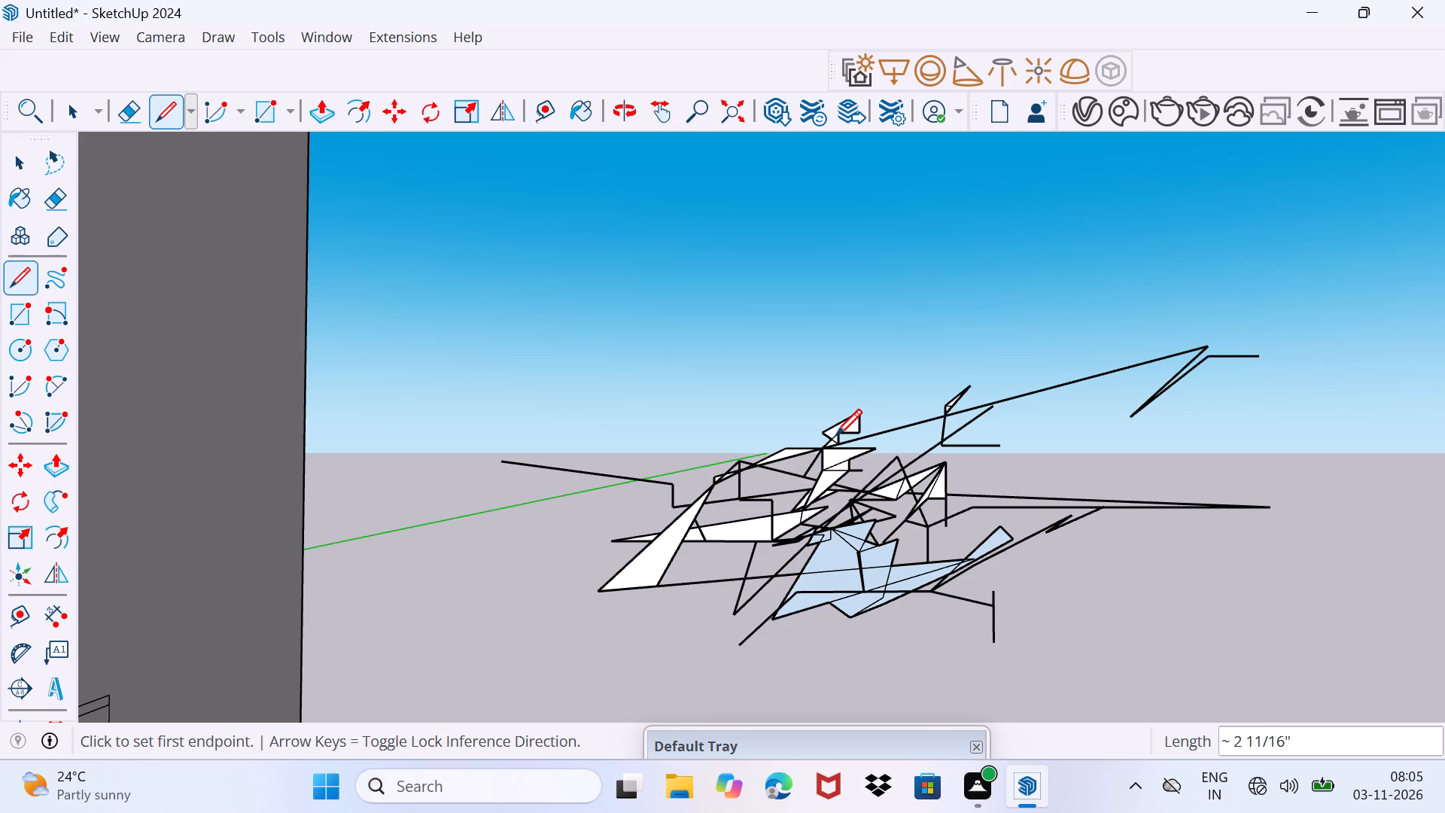
Draw a vertical line rising about 4 15/16" above the small notched shape.
{"action": "left_click", "coordinate": [835, 435]}
{"action": "left_click", "coordinate": [841, 370]}
{"action": "left_click_drag", "start_coordinate": [835, 415], "coordinate": [843, 397]}
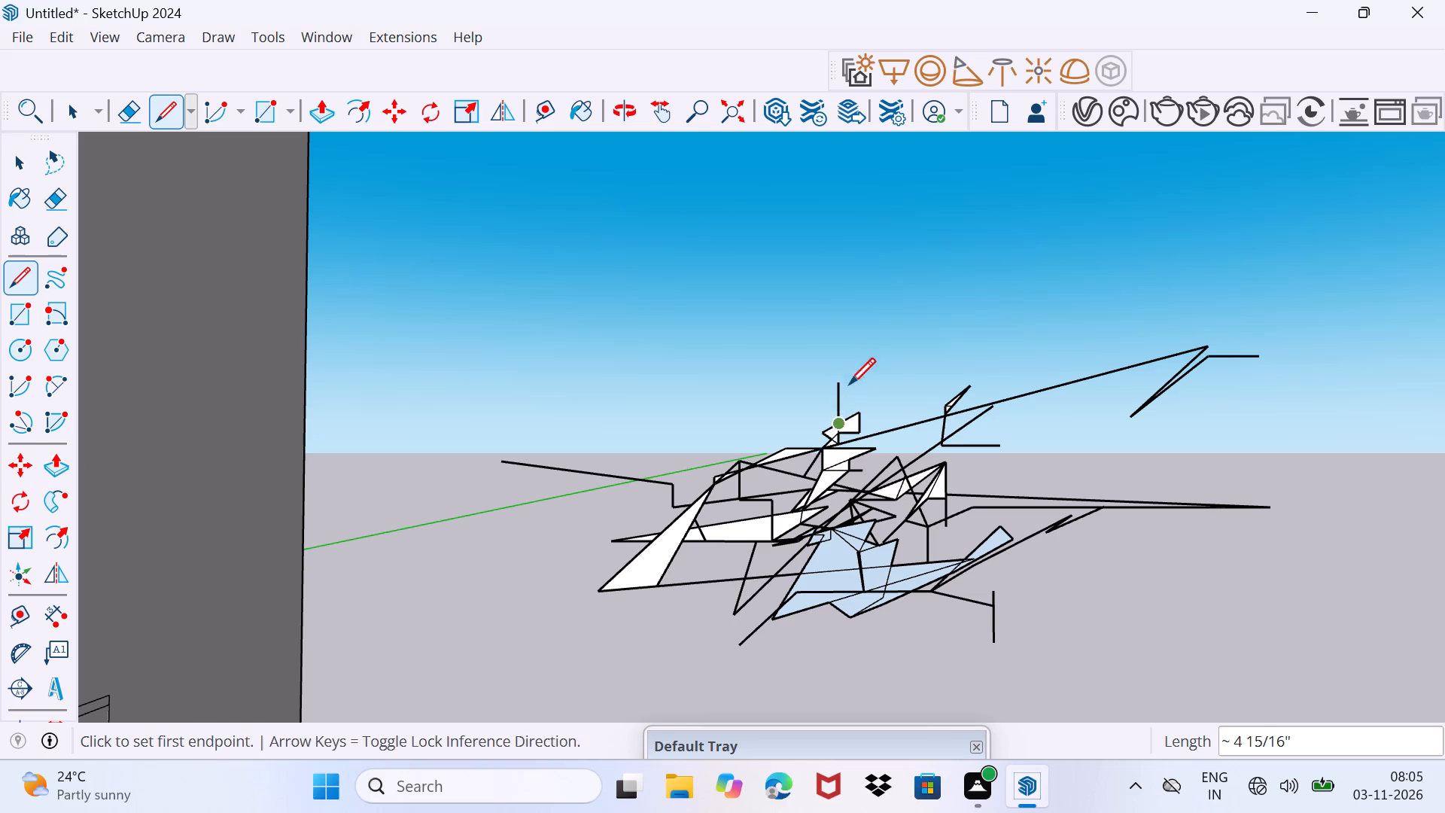
Draw a large triangle above the vertical line with edges about 2' 1 5/16", 9 5/8" and 2' 3 3/4" long.
{"action": "left_click_drag", "start_coordinate": [855, 368], "coordinate": [910, 384]}
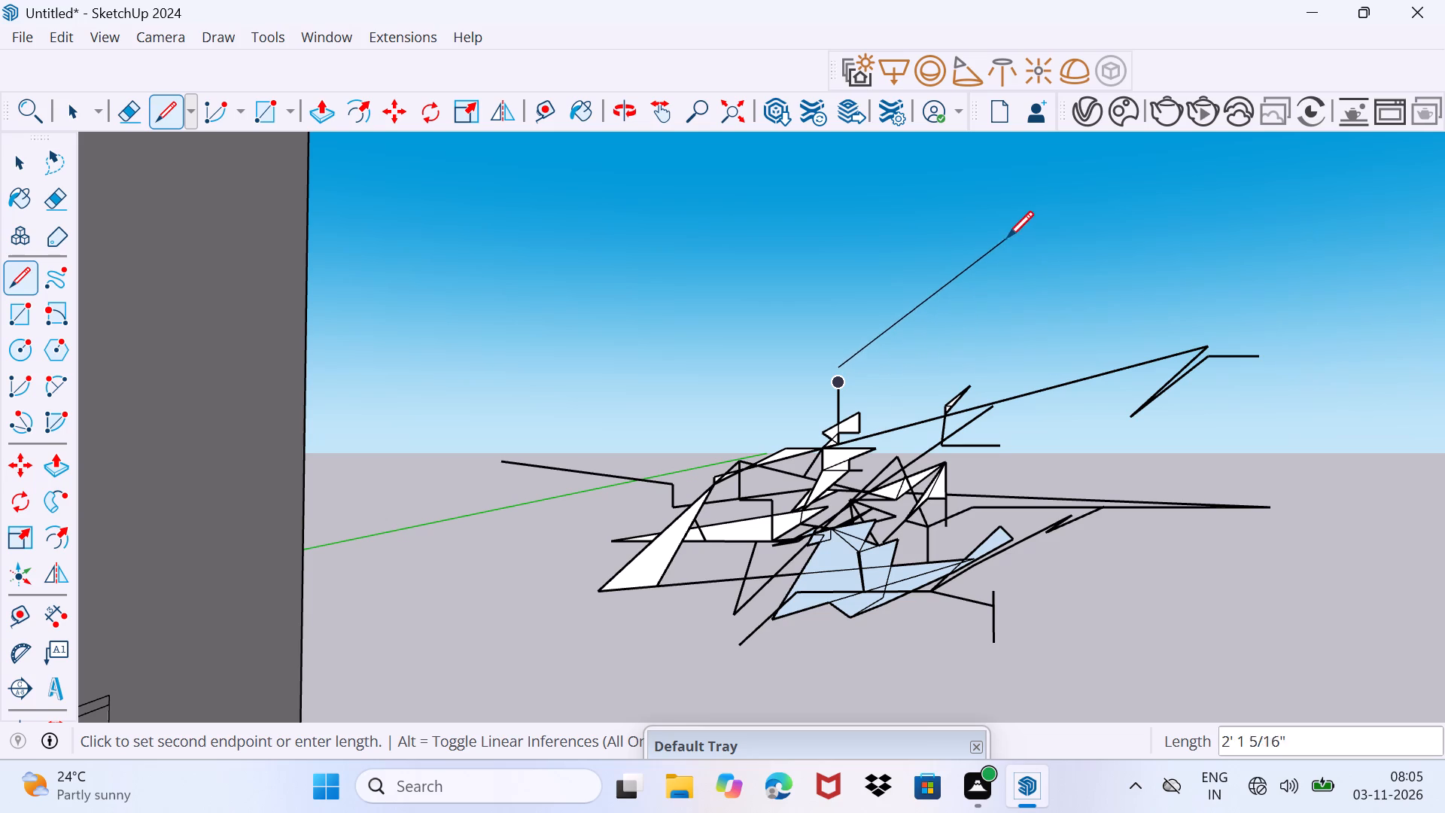
{"action": "left_click", "coordinate": [1008, 232]}
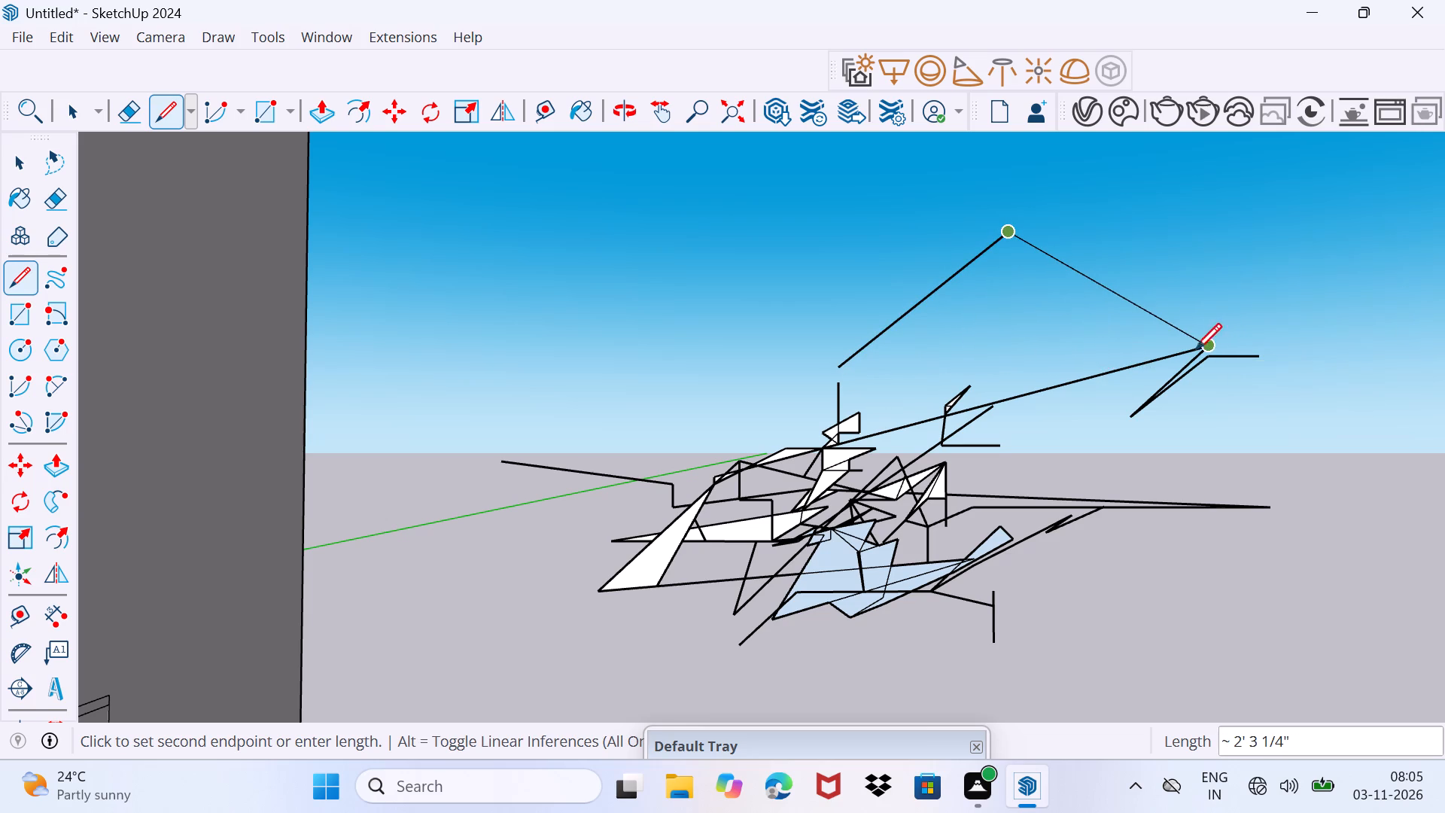
{"action": "left_click", "coordinate": [1059, 296]}
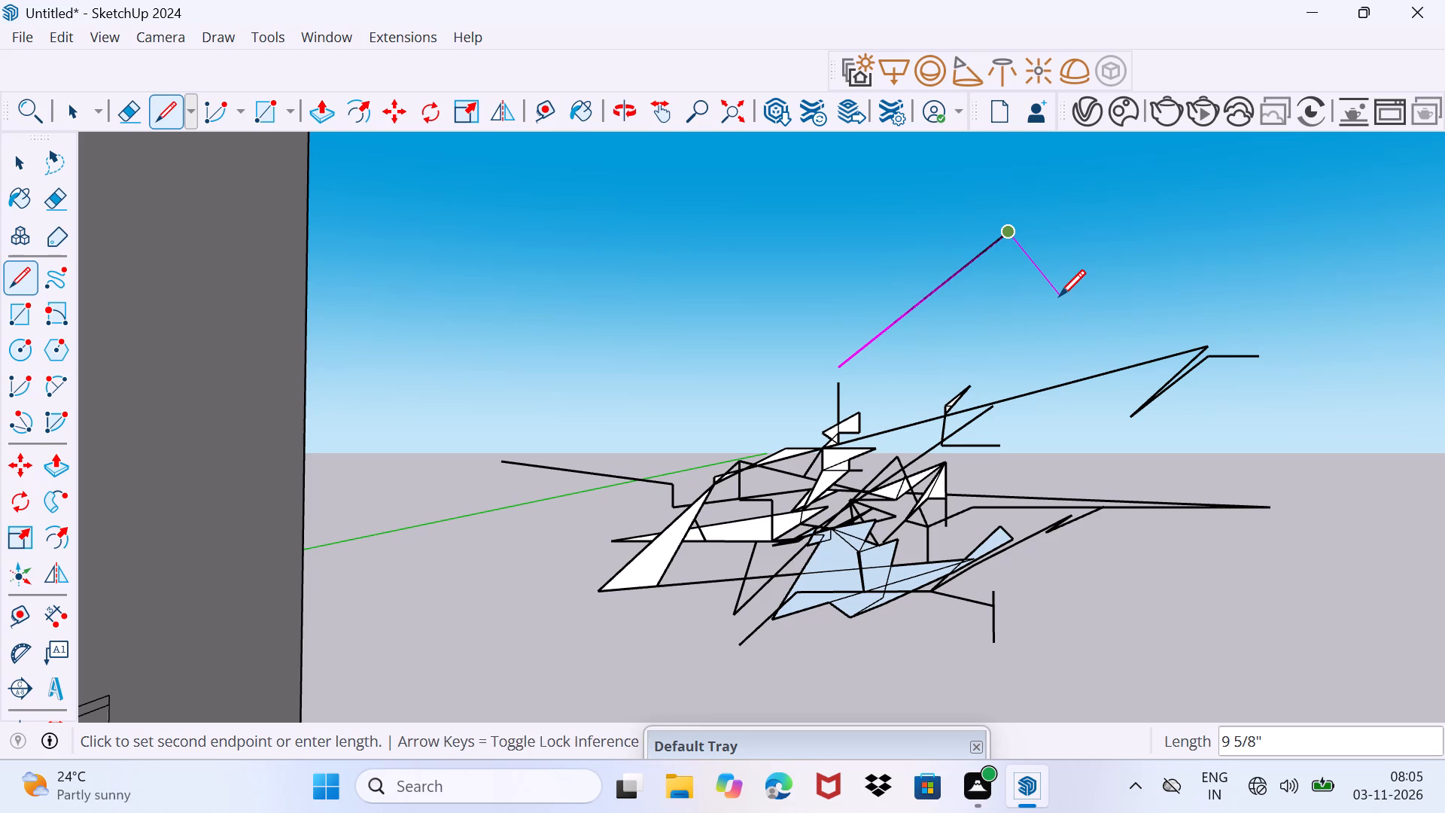
{"action": "left_click", "coordinate": [838, 370]}
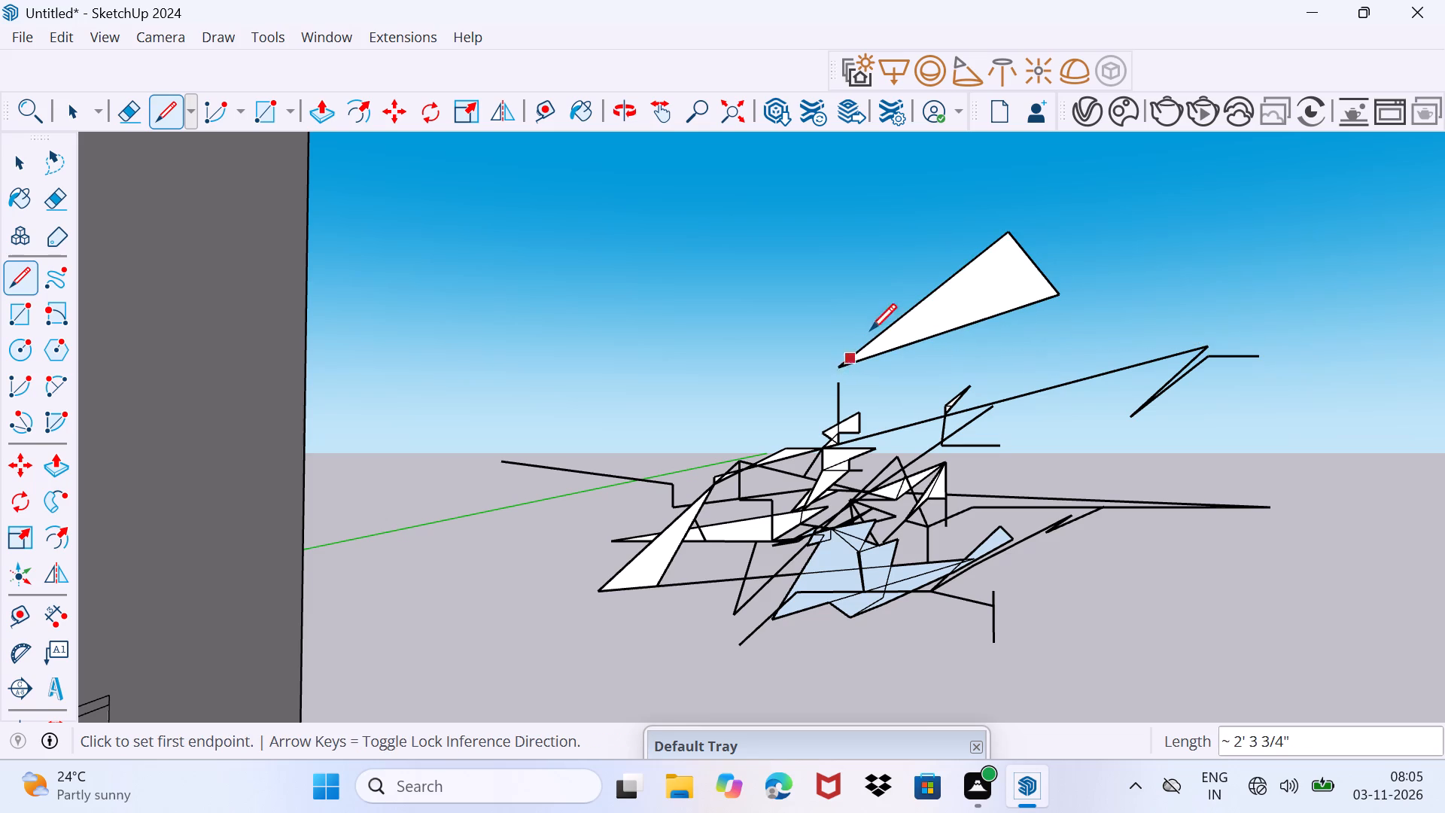
Split the large triangle with a vertical line from its lower edge and a sloping line about 5 1/2" long to its upper edge.
{"action": "left_click", "coordinate": [948, 294]}
{"action": "left_click", "coordinate": [952, 303]}
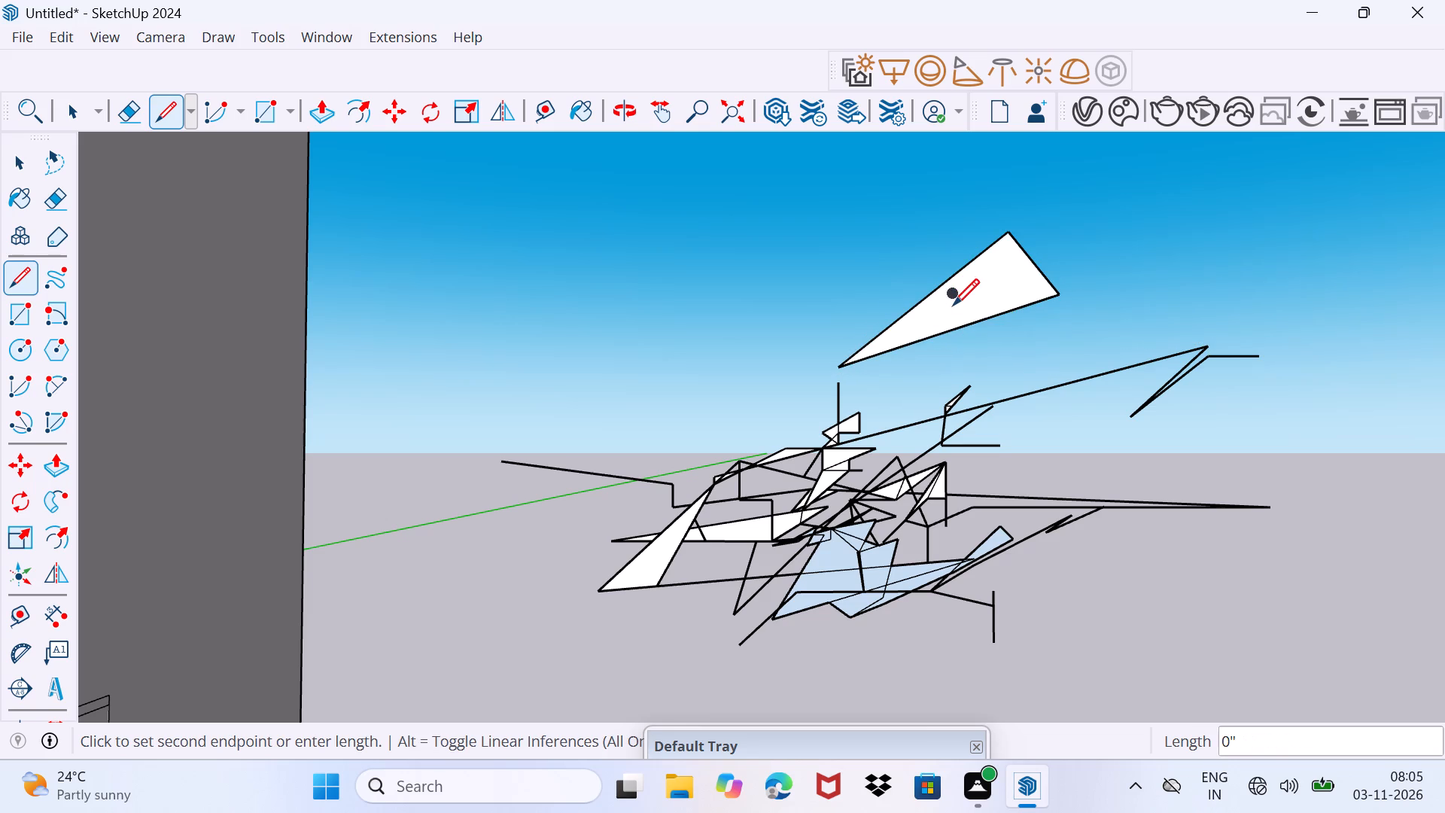
{"action": "left_click", "coordinate": [960, 322]}
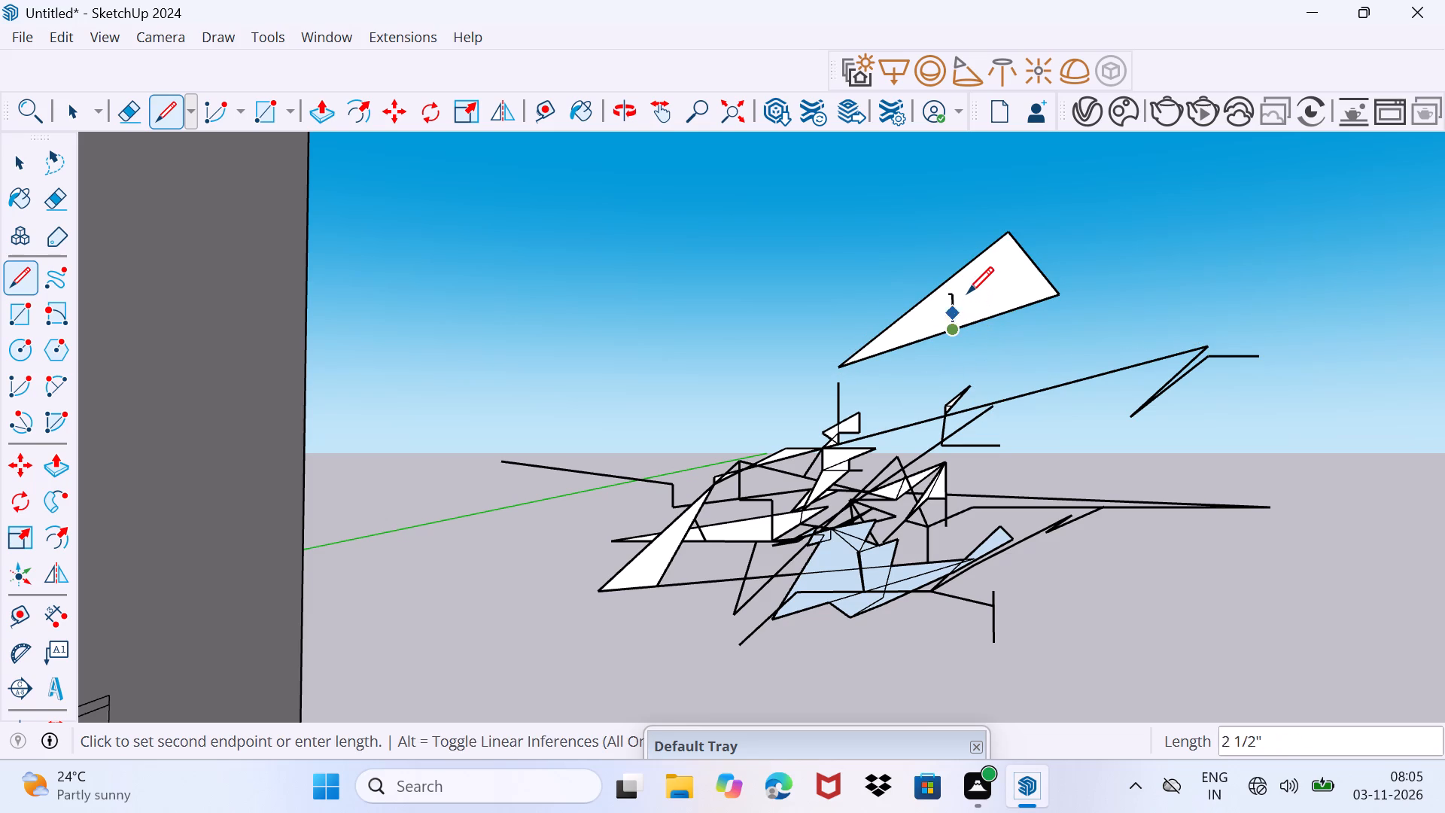
{"action": "left_click", "coordinate": [967, 291]}
{"action": "left_click", "coordinate": [966, 279]}
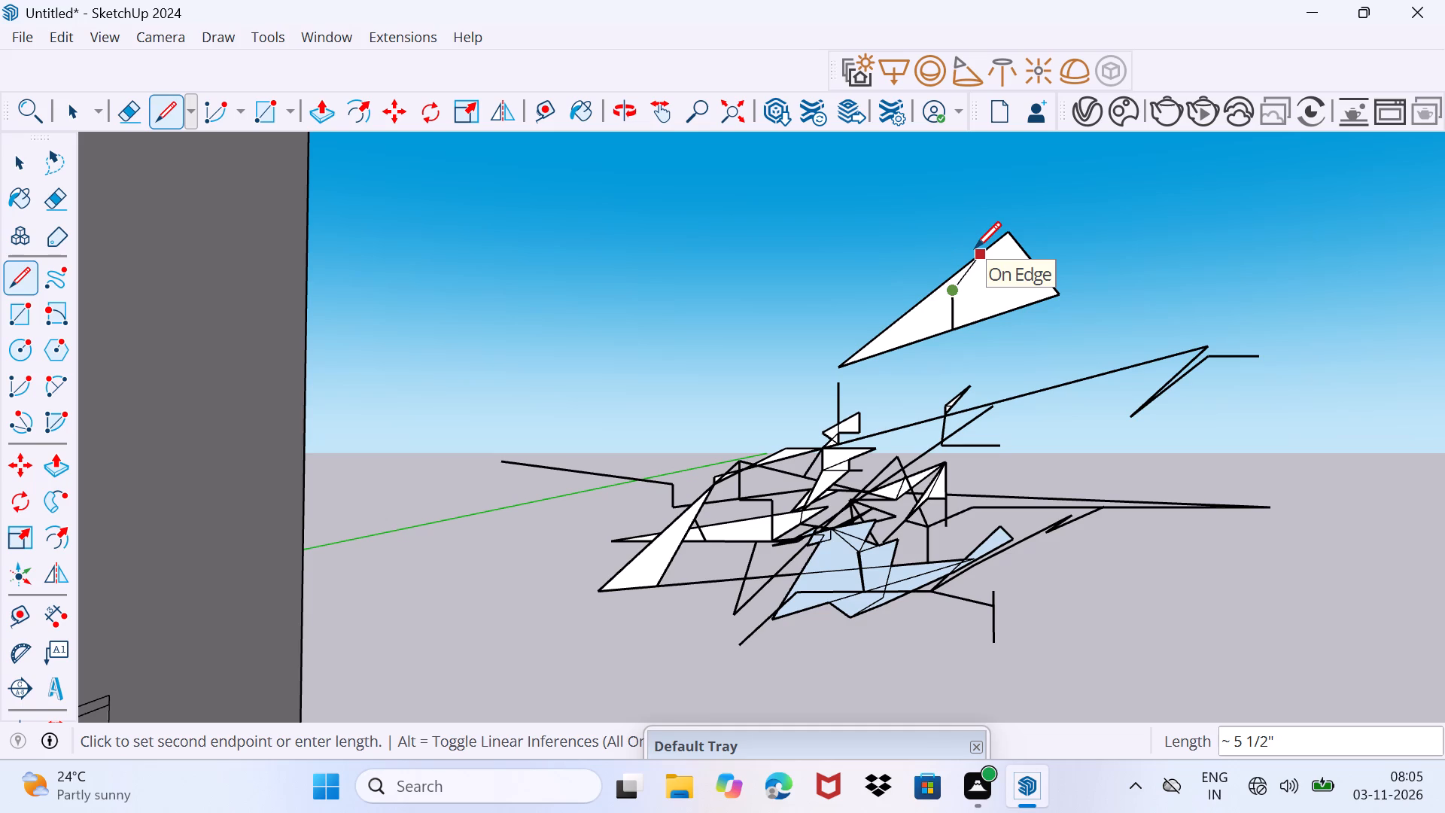
{"action": "left_click", "coordinate": [975, 248]}
Draw a line about 2 5/8" up from the large triangle's upper edge, continuing about 3 5/16" horizontally back to that edge.
{"action": "left_click", "coordinate": [956, 264]}
{"action": "left_click", "coordinate": [966, 245]}
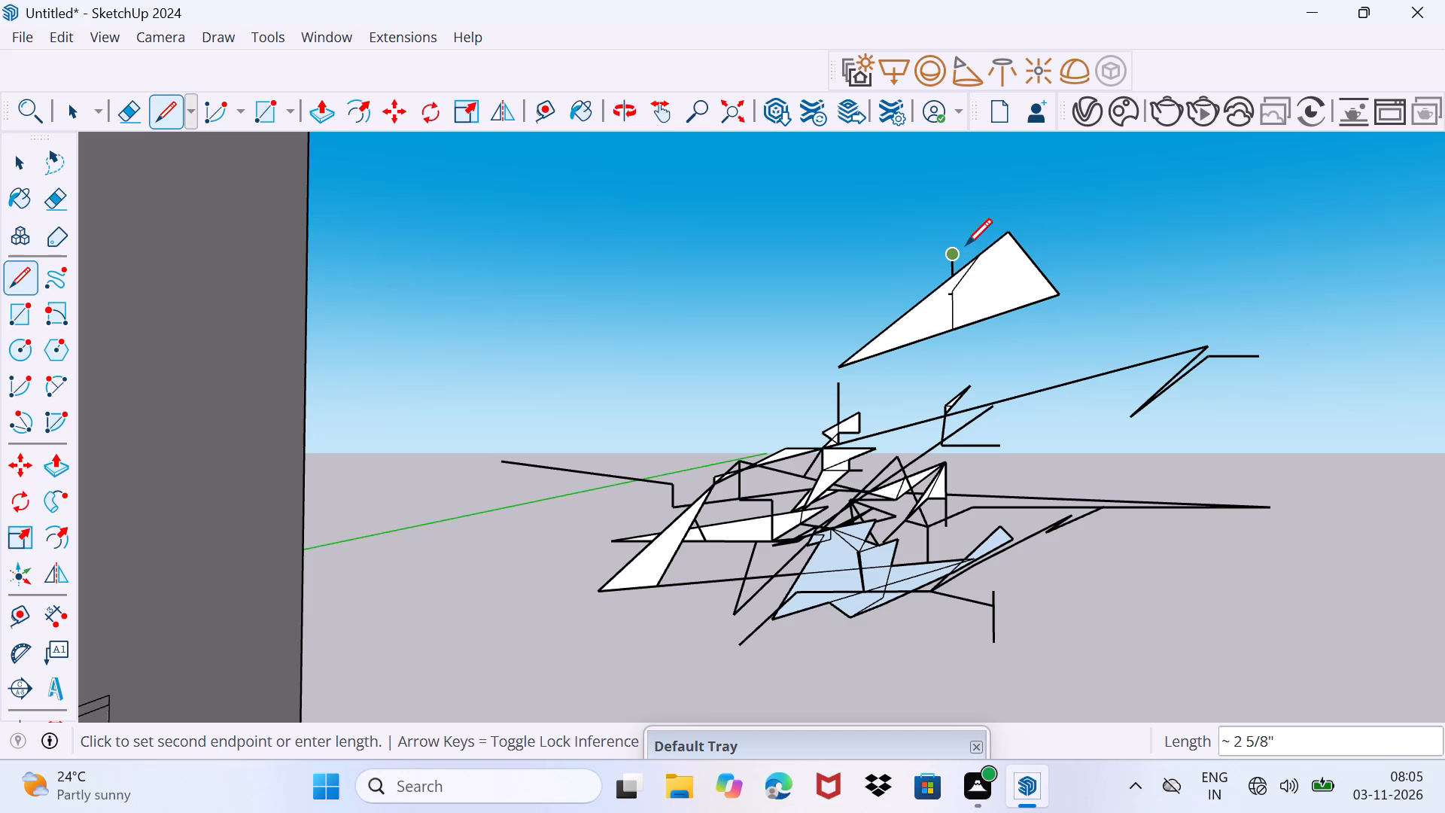
{"action": "left_click", "coordinate": [962, 260]}
{"action": "left_click", "coordinate": [971, 245]}
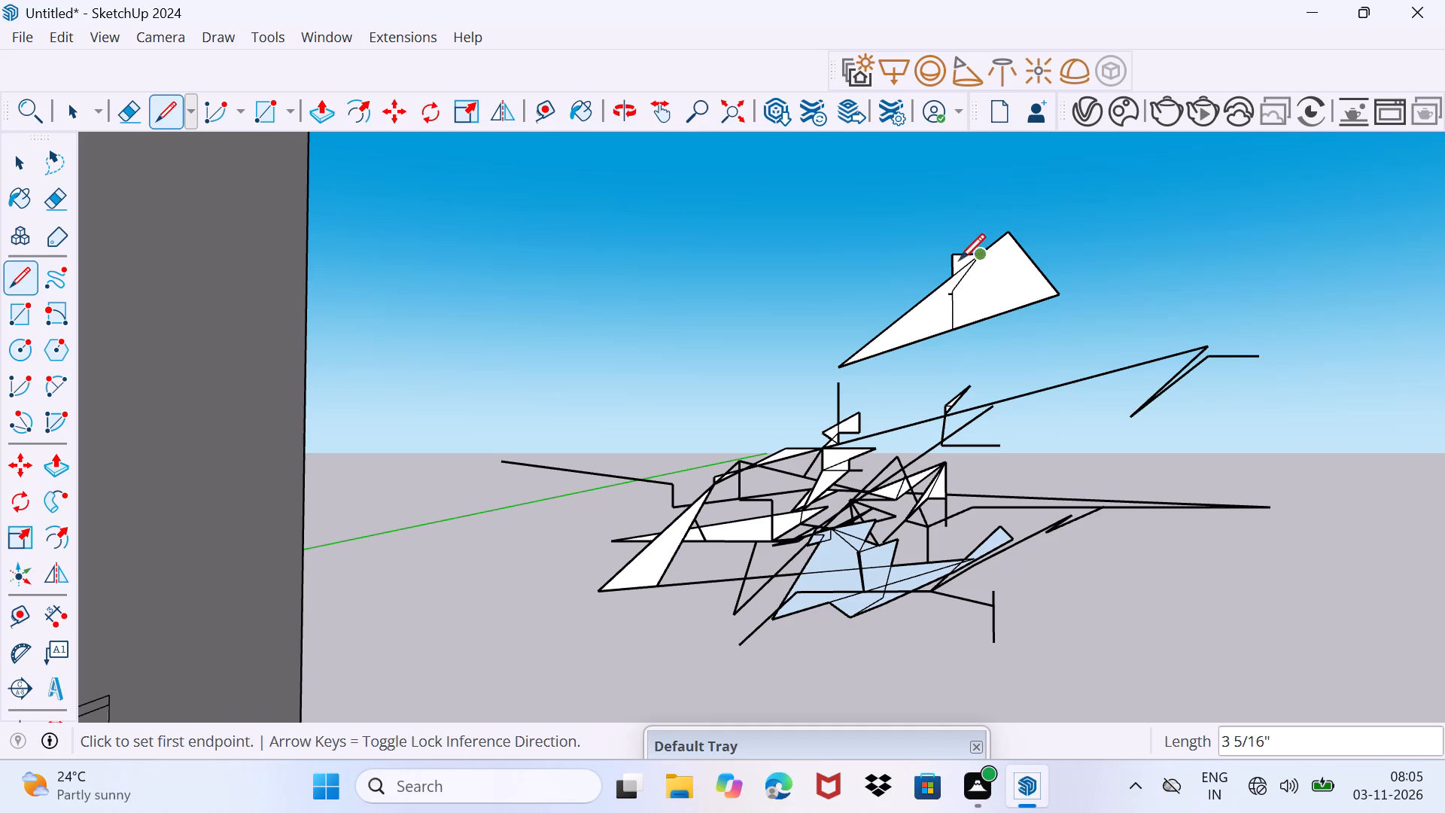
Draw a short sloping line up from the small shape on the large triangle's upper edge, continuing about 1 5/8" horizontally.
{"action": "left_click", "coordinate": [958, 264]}
{"action": "left_click", "coordinate": [969, 251]}
{"action": "left_click", "coordinate": [964, 257]}
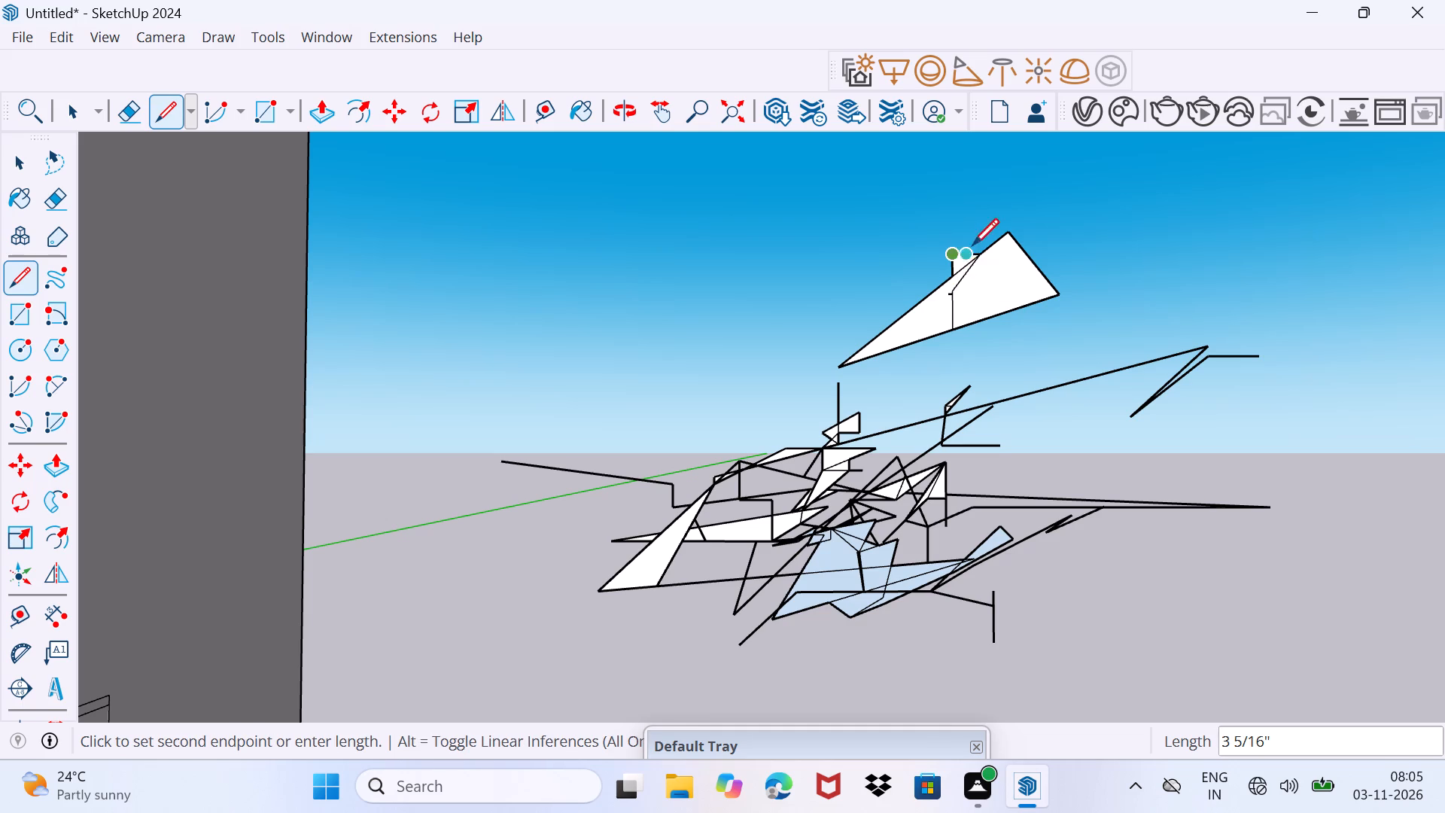
{"action": "left_click", "coordinate": [976, 240]}
{"action": "left_click", "coordinate": [967, 247]}
{"action": "left_click", "coordinate": [983, 235]}
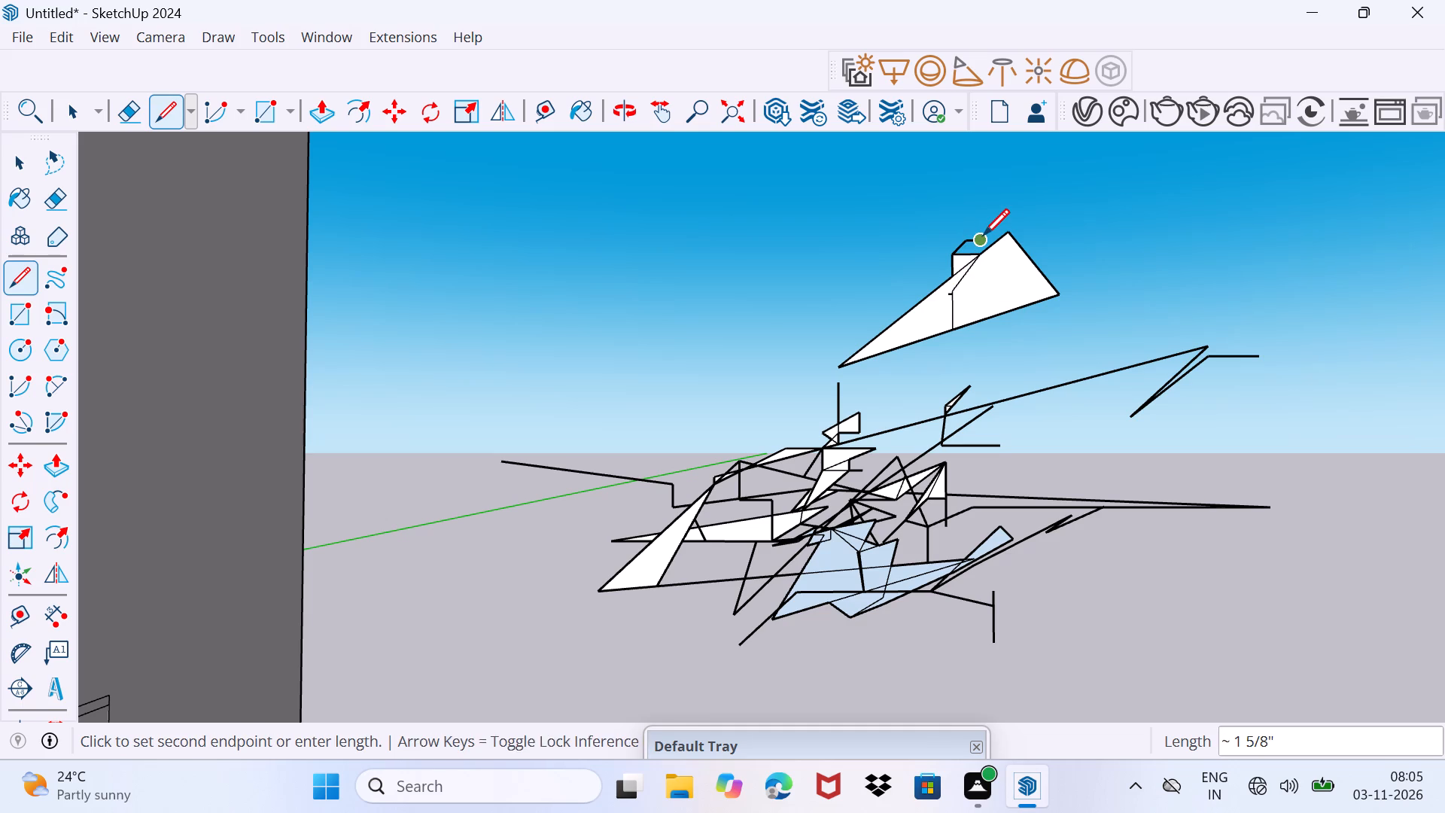
Draw a short vertical rise from the end of the small horizontal line above the large triangle.
{"action": "left_click", "coordinate": [980, 239]}
{"action": "left_click", "coordinate": [985, 230]}
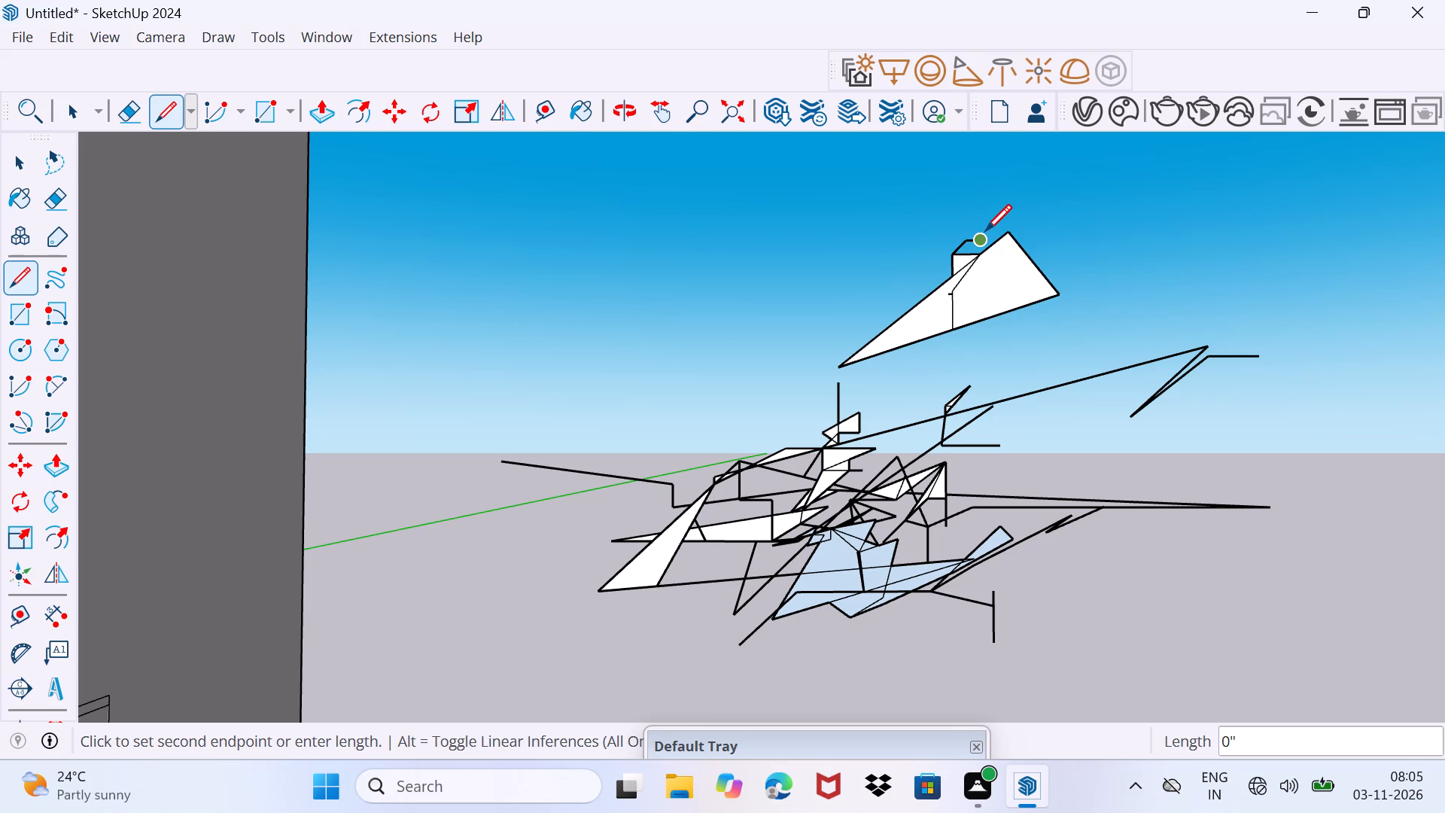
{"action": "left_click", "coordinate": [985, 230]}
{"action": "left_click", "coordinate": [985, 230]}
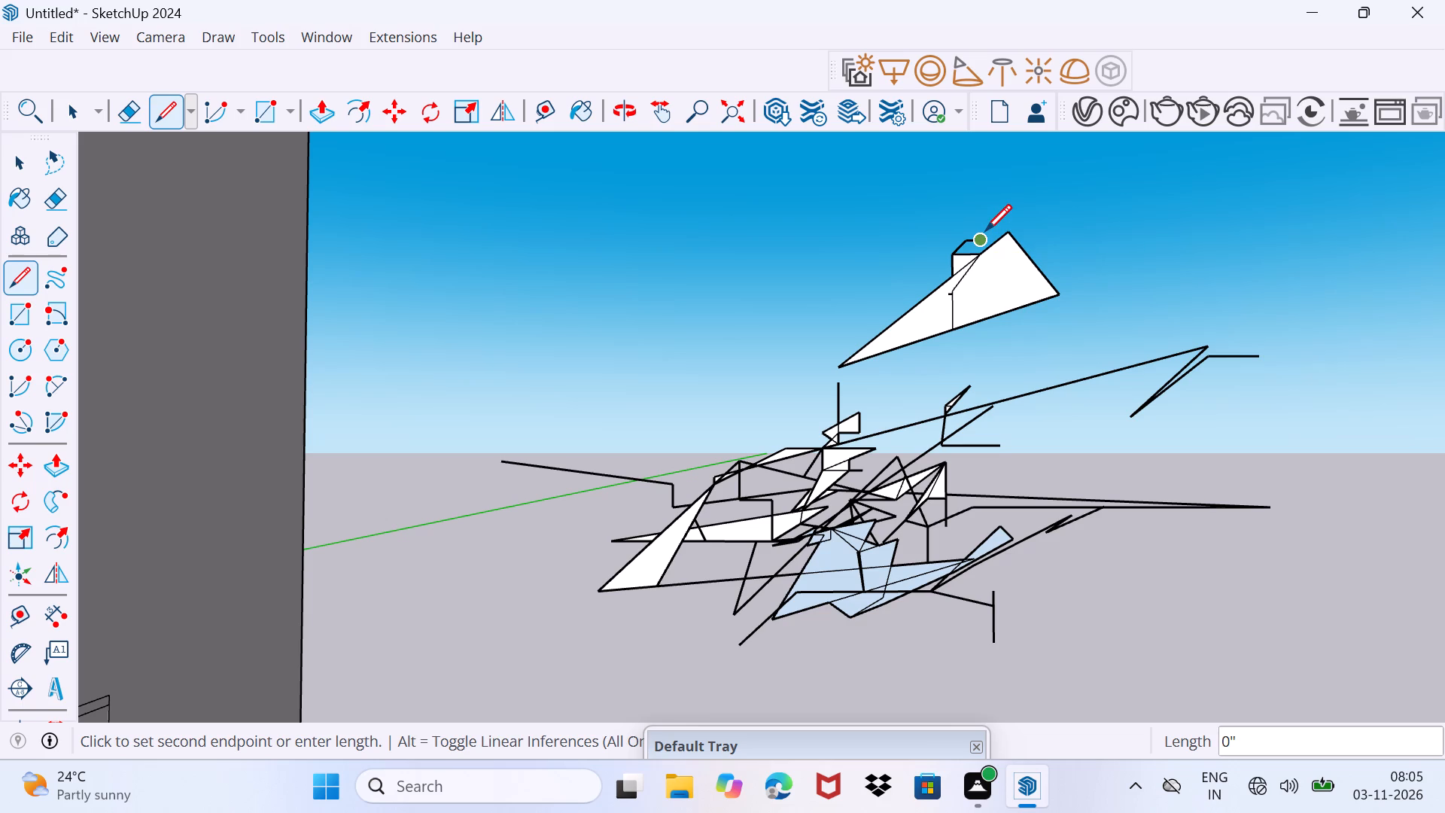
{"action": "left_click", "coordinate": [979, 240]}
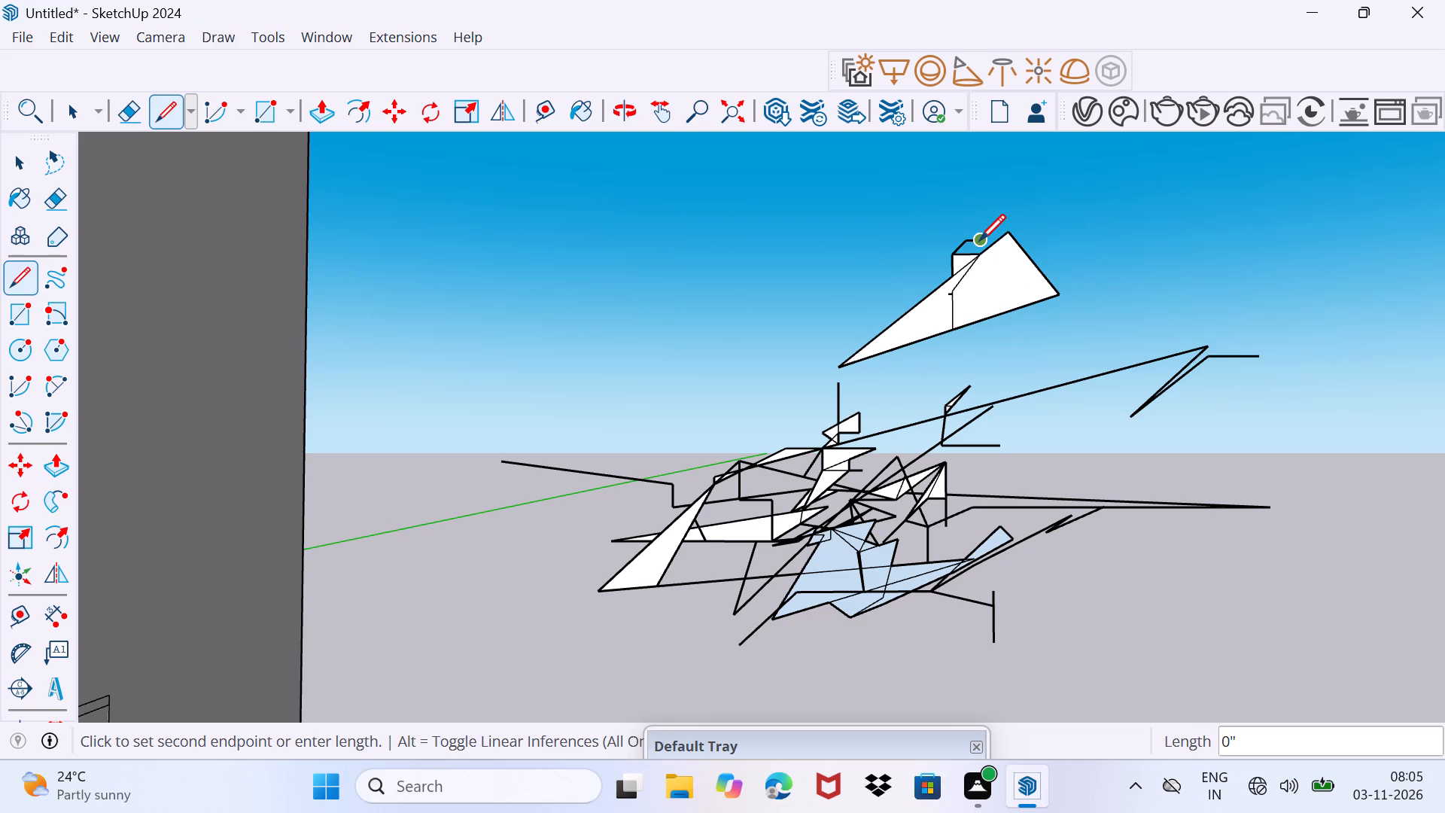
{"action": "left_click", "coordinate": [979, 240]}
{"action": "left_click", "coordinate": [981, 236]}
{"action": "left_click", "coordinate": [984, 233]}
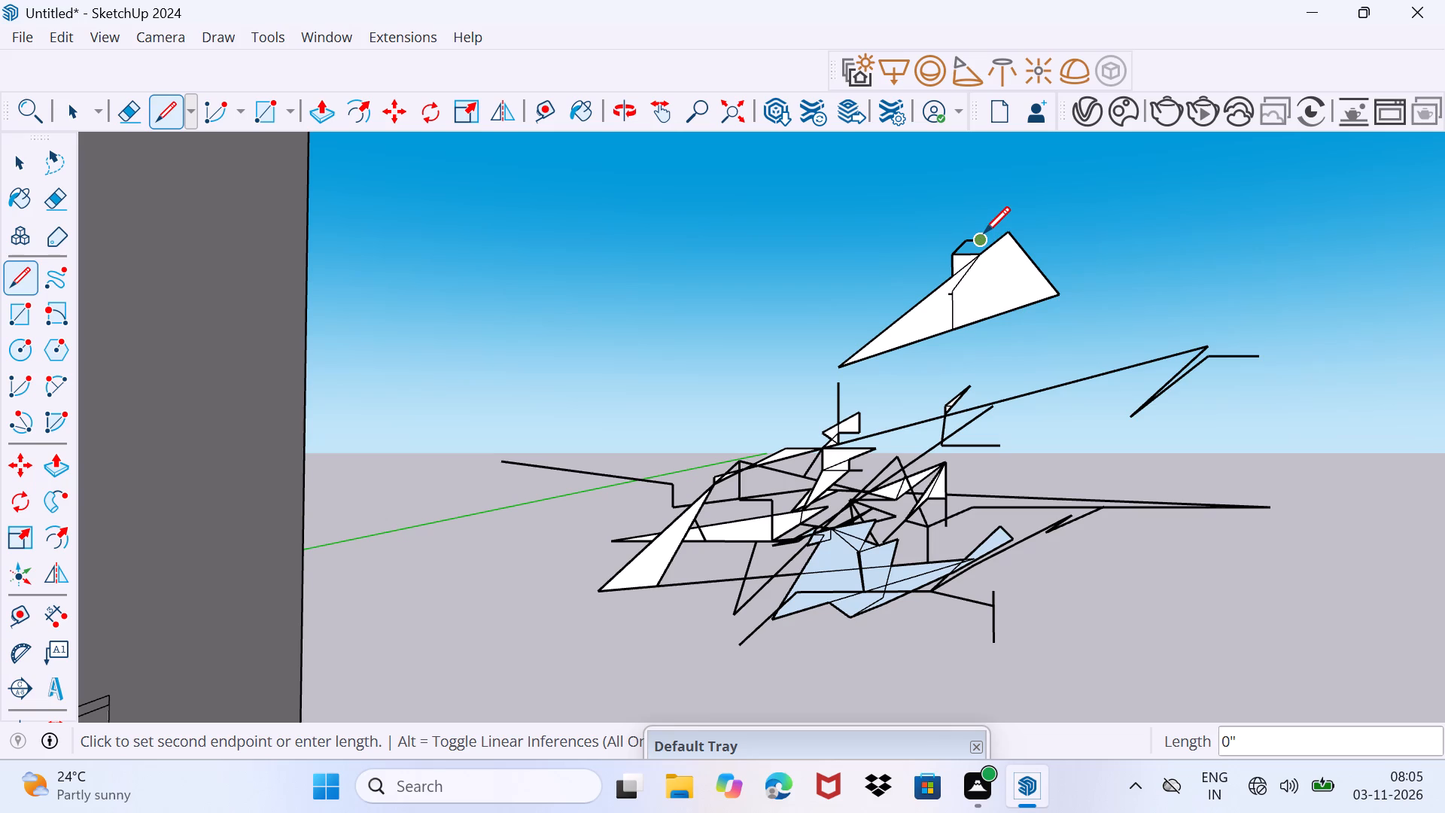
{"action": "left_click", "coordinate": [984, 233]}
{"action": "left_click", "coordinate": [988, 224]}
{"action": "left_click", "coordinate": [986, 226]}
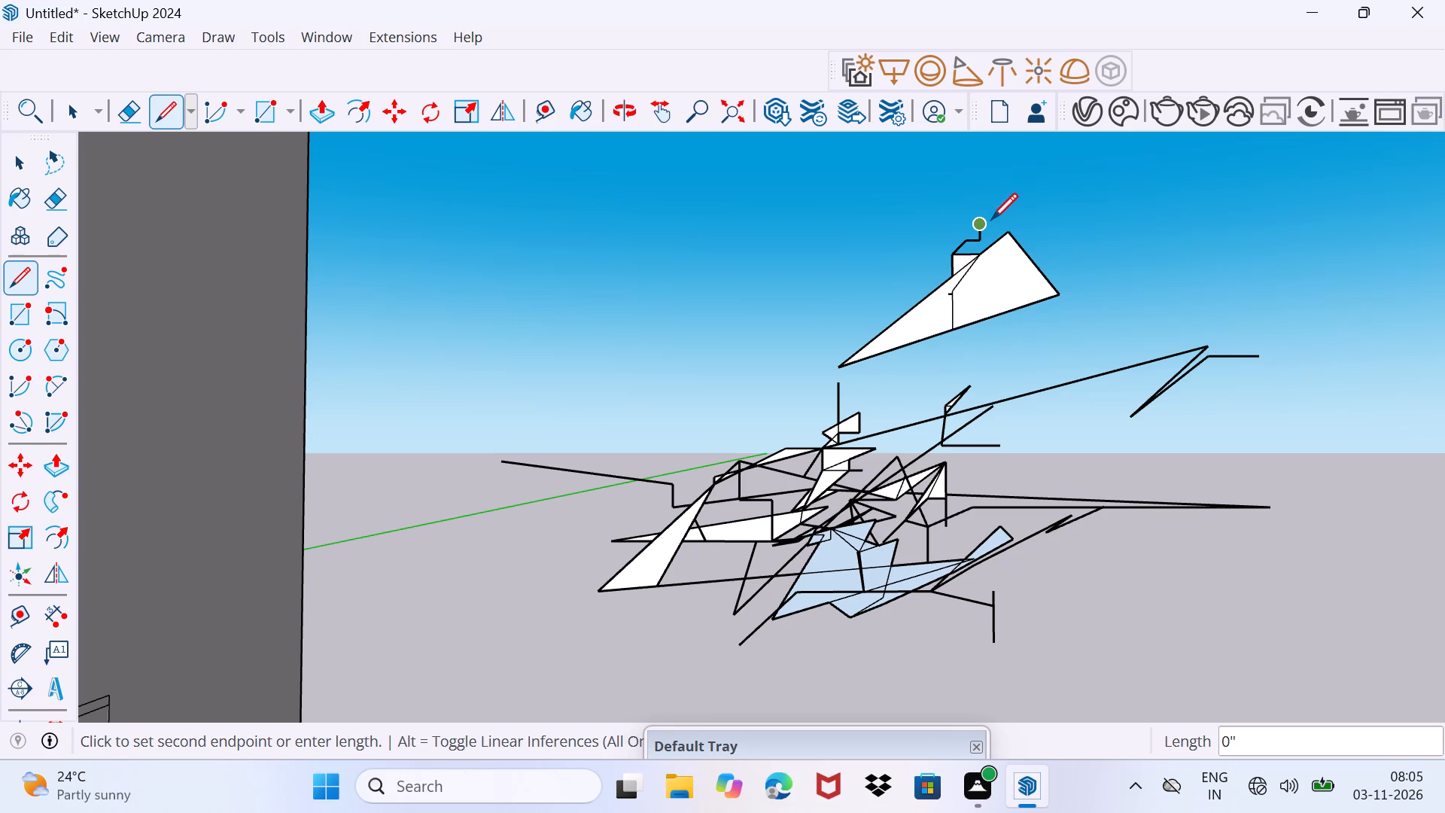
Continue the stepped outline about 1 13/16" horizontally and about 2 15/16" vertically upward.
{"action": "left_click", "coordinate": [996, 213]}
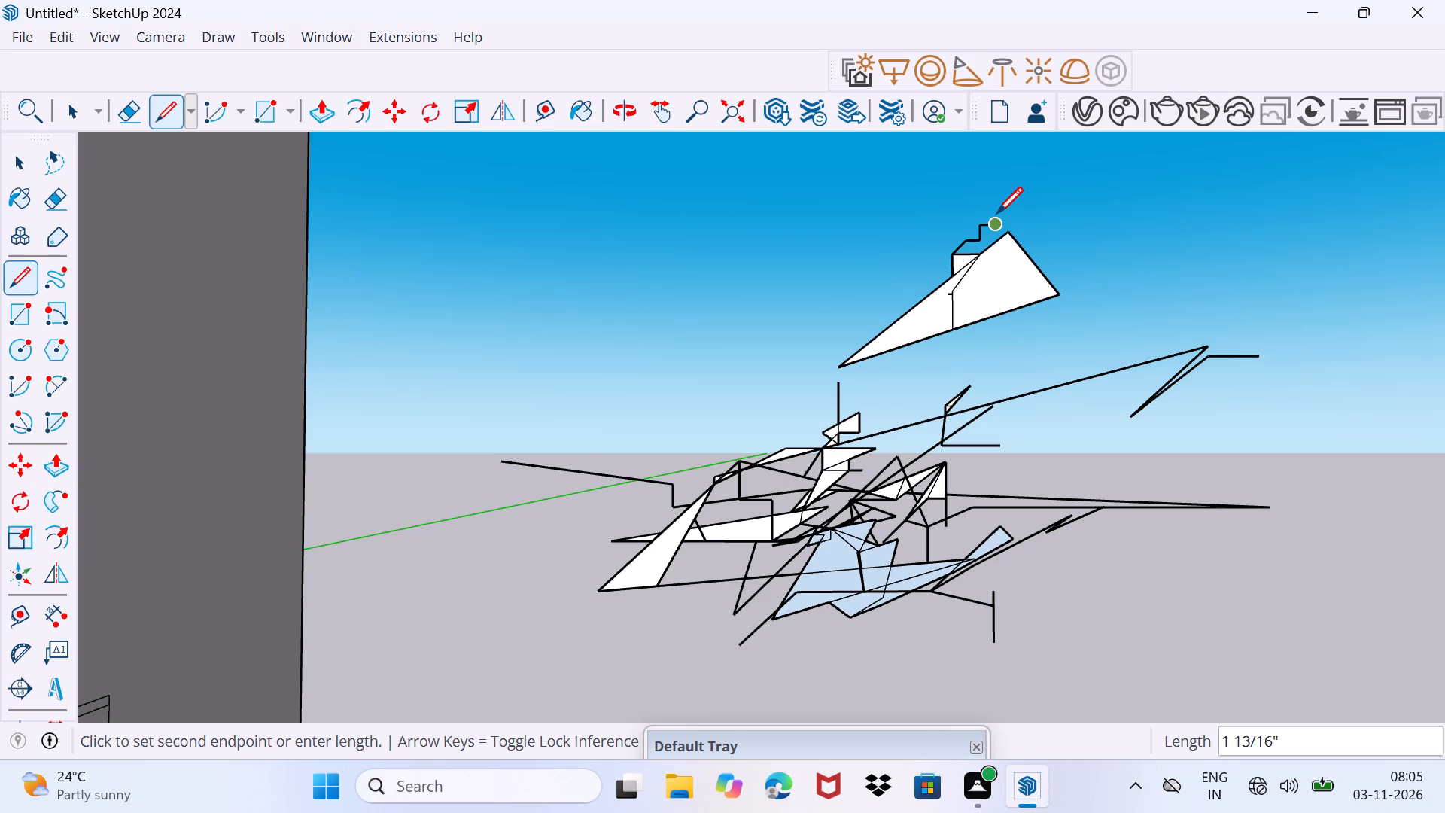
{"action": "left_click", "coordinate": [996, 213]}
{"action": "left_click", "coordinate": [1001, 201]}
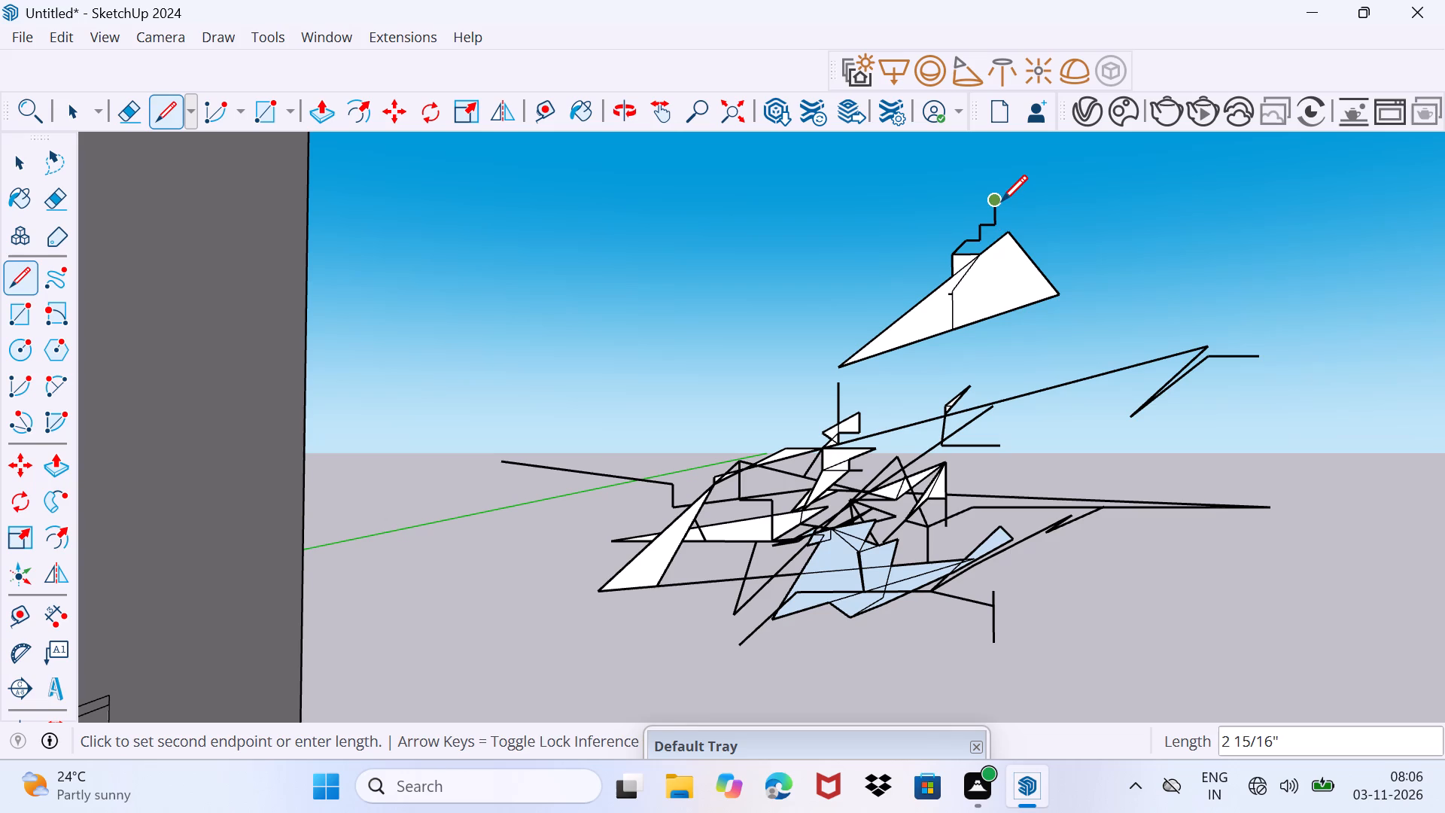
{"action": "left_click", "coordinate": [1001, 201]}
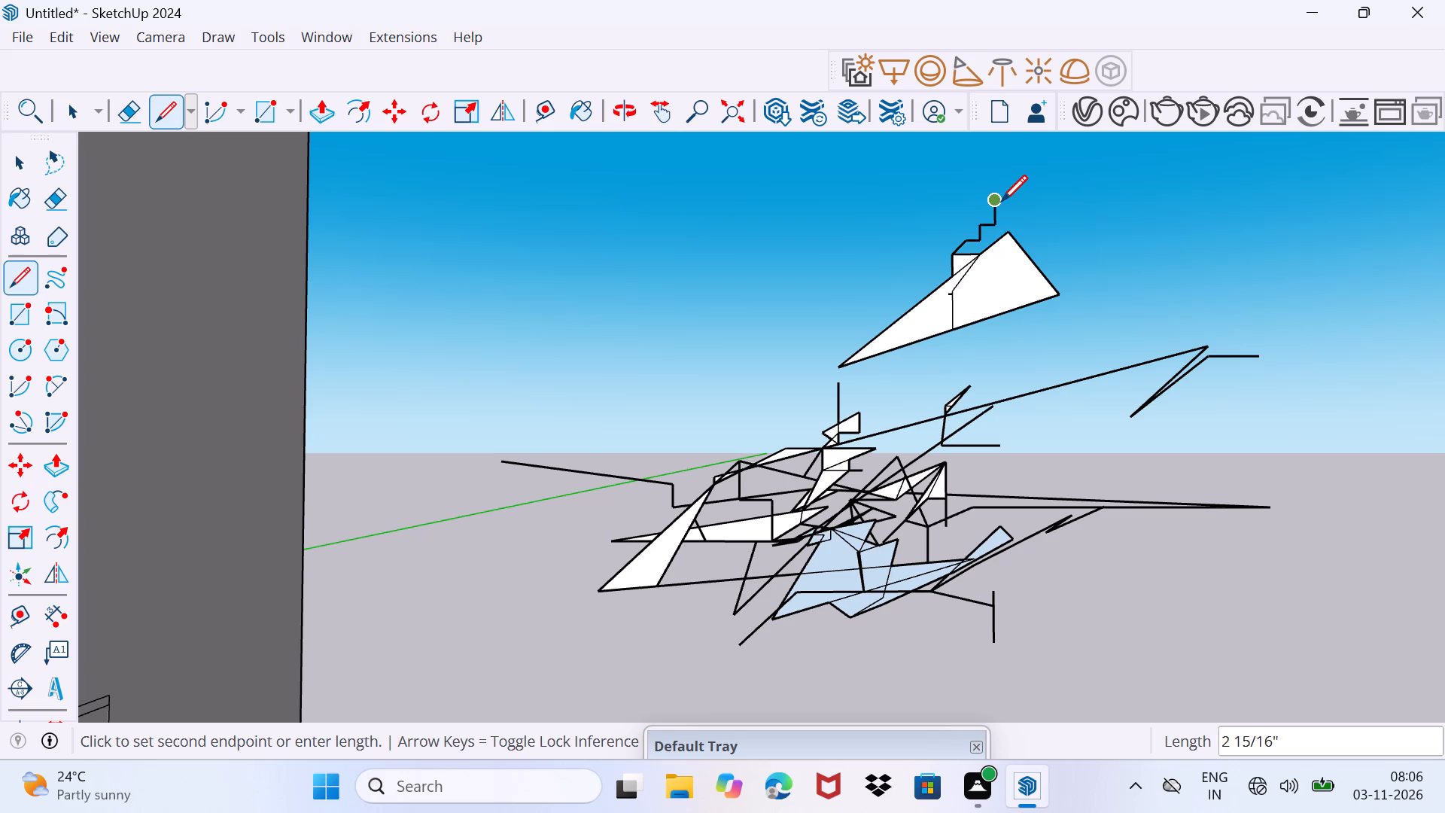
{"action": "left_click", "coordinate": [1001, 201]}
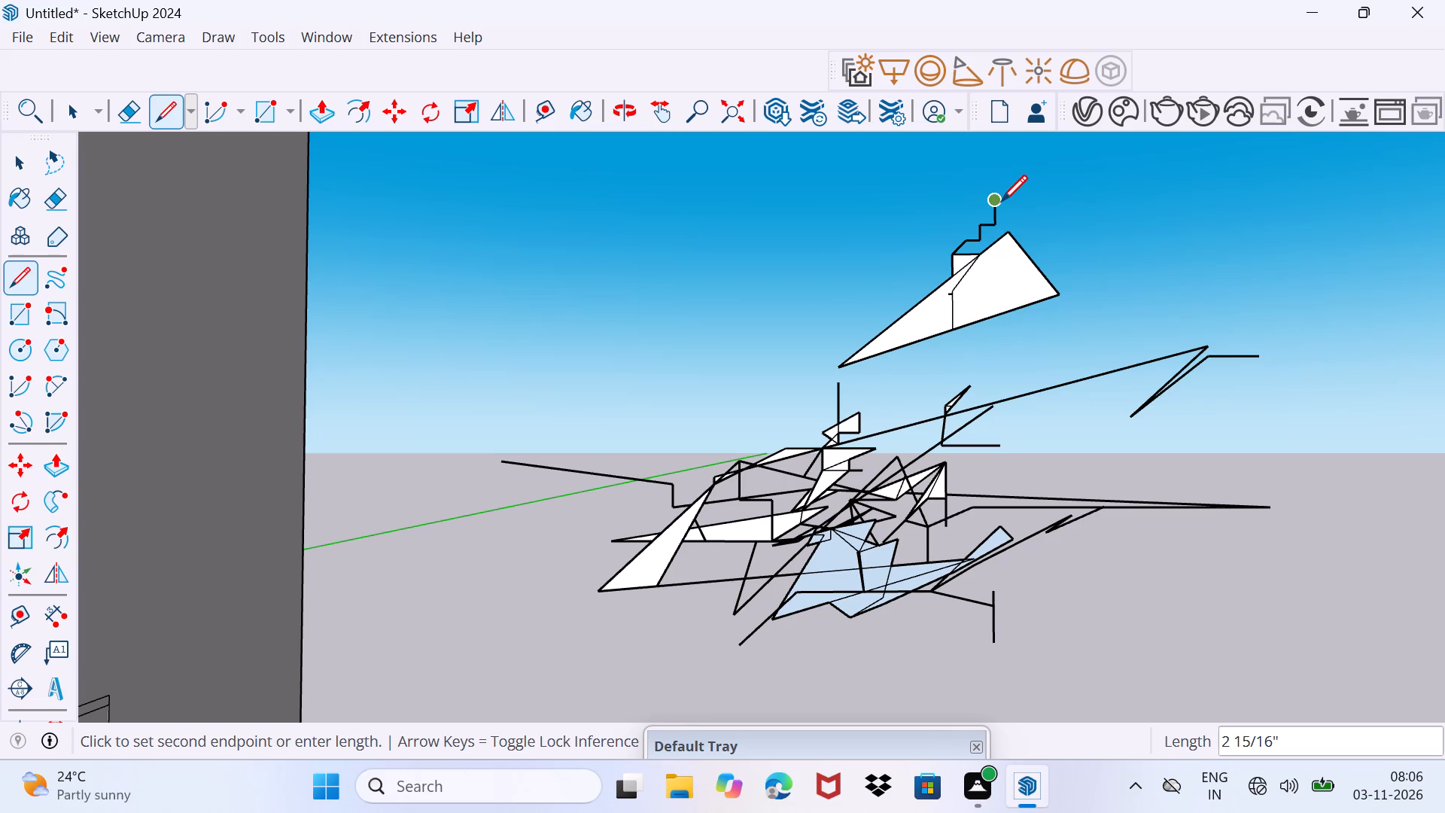
Close the stepped outline with a horizontal top edge and a vertical line about 10 7/8" down into the large triangle.
{"action": "left_click", "coordinate": [1001, 202]}
{"action": "left_click", "coordinate": [951, 224]}
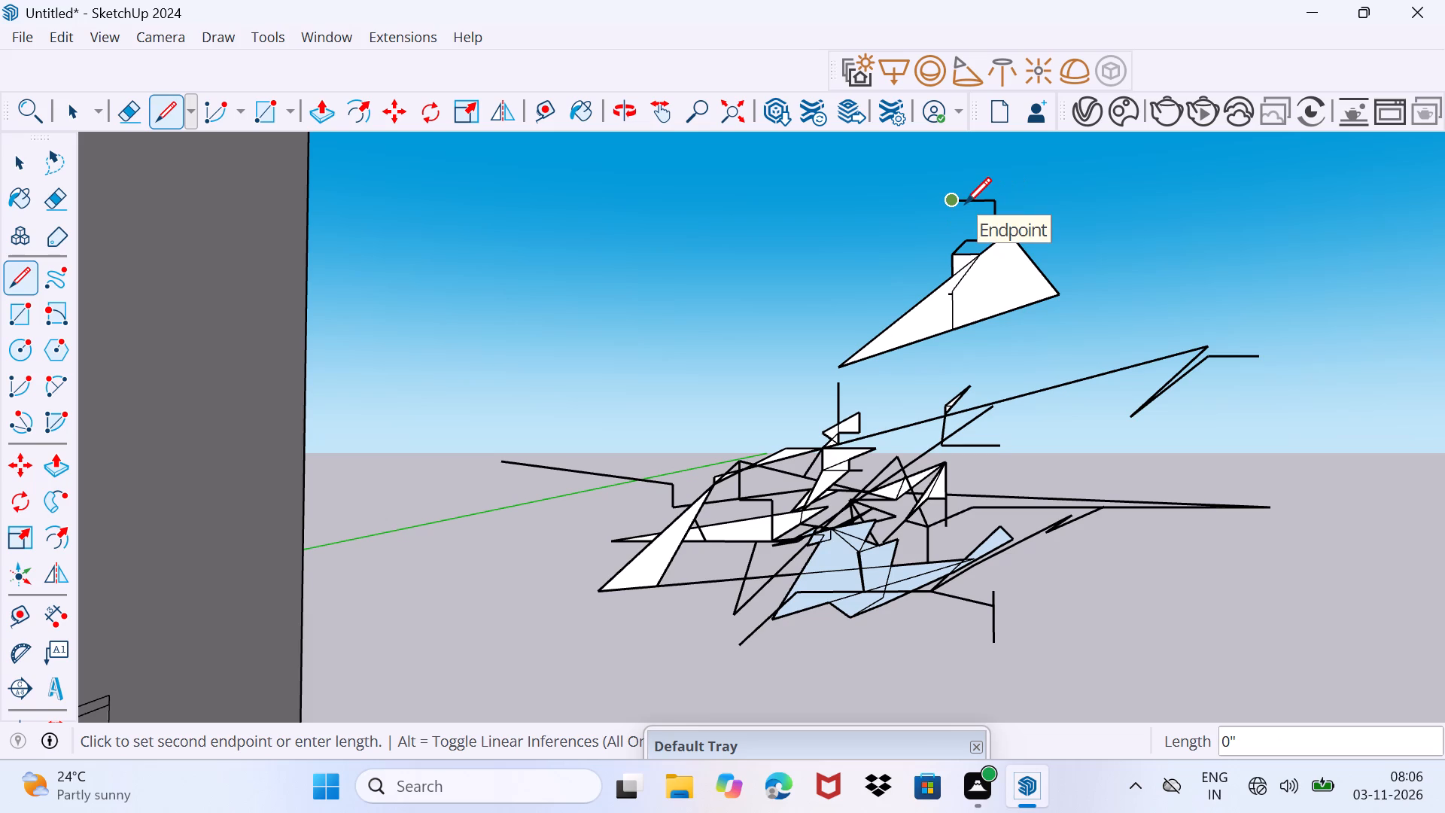
{"action": "left_click", "coordinate": [956, 285]}
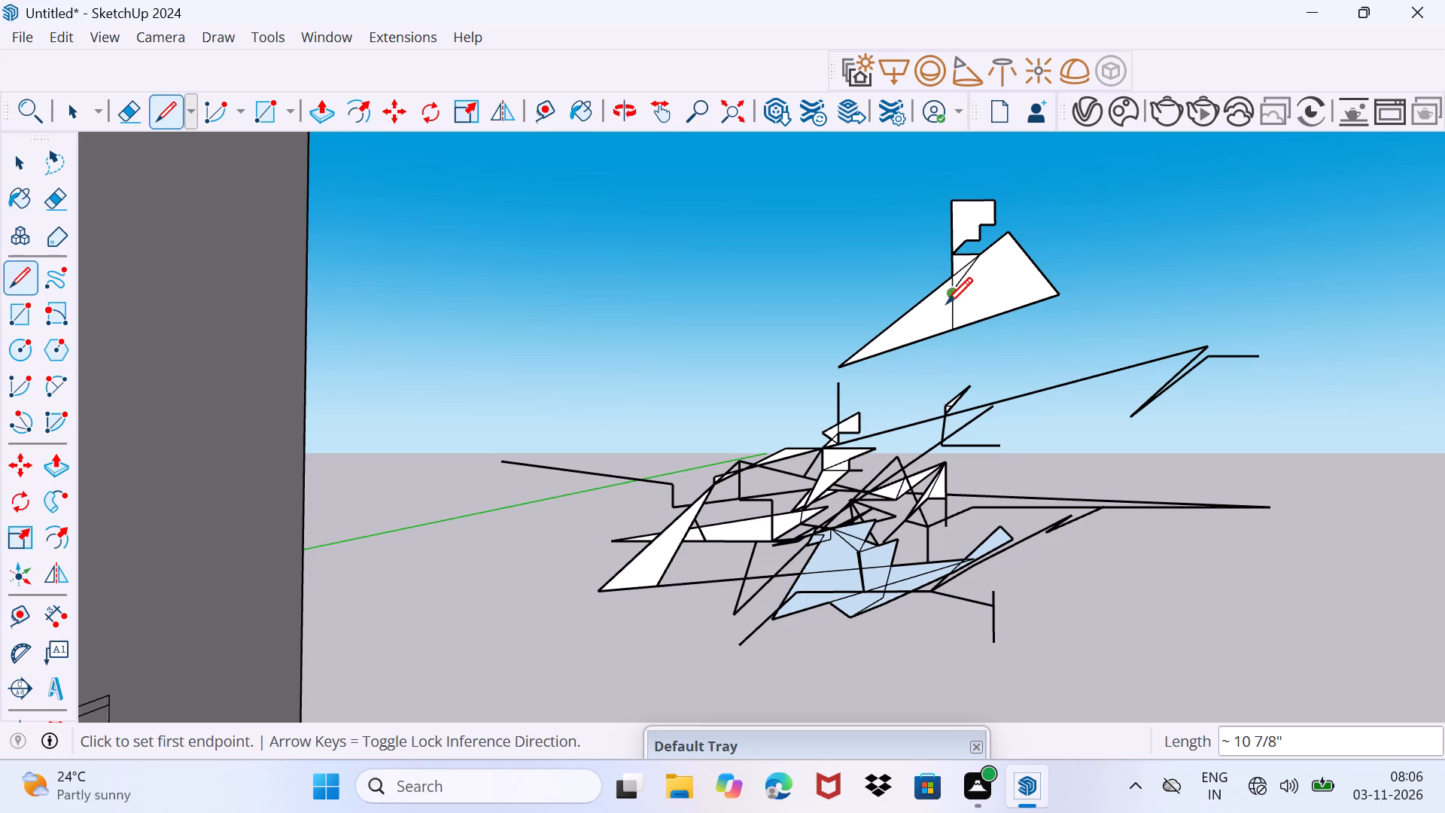
Draw a vertical line about 3 1/2" up from the corner of the angled lines below the large triangle.
{"action": "left_click", "coordinate": [942, 400]}
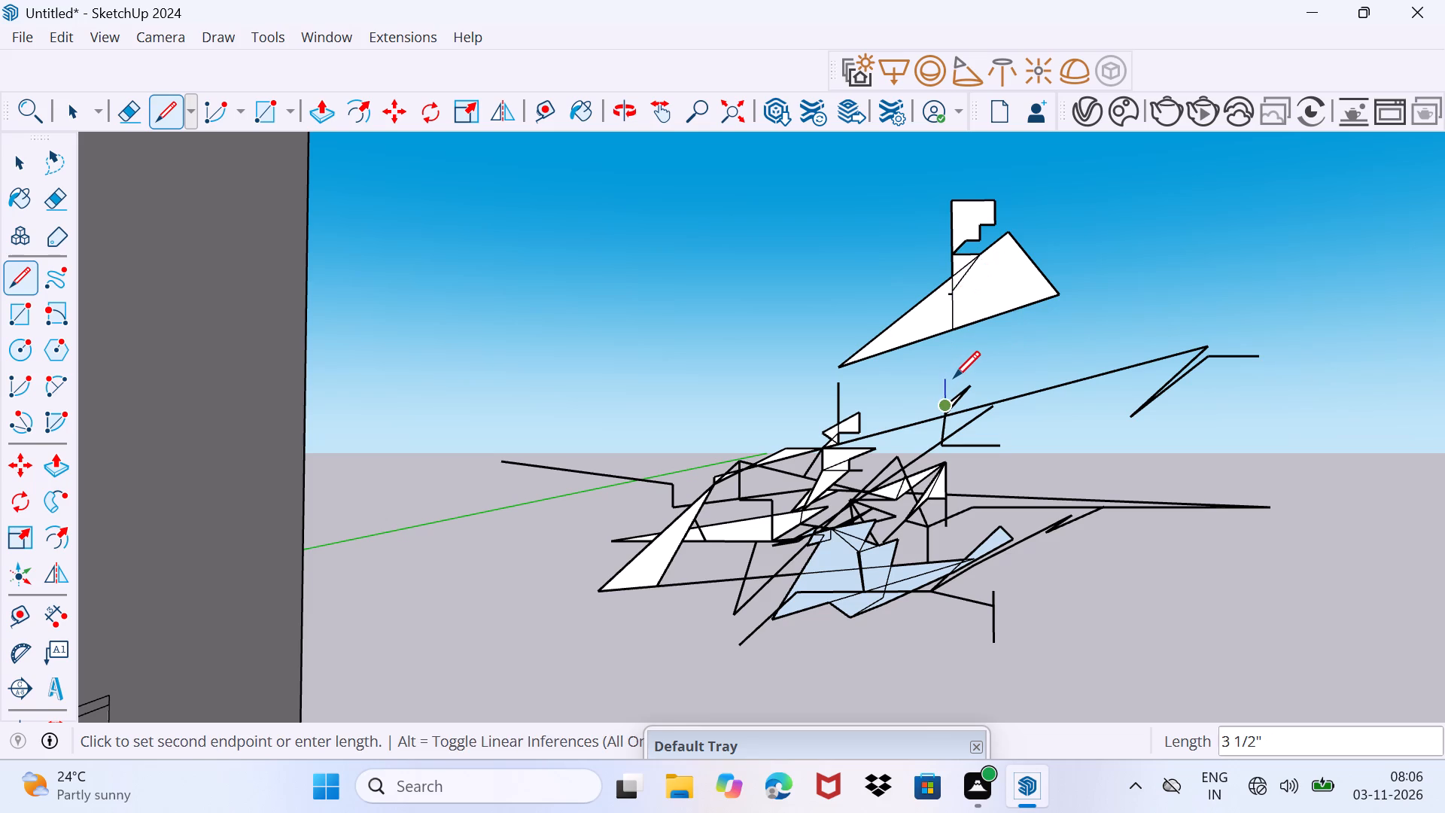
{"action": "left_click", "coordinate": [955, 376]}
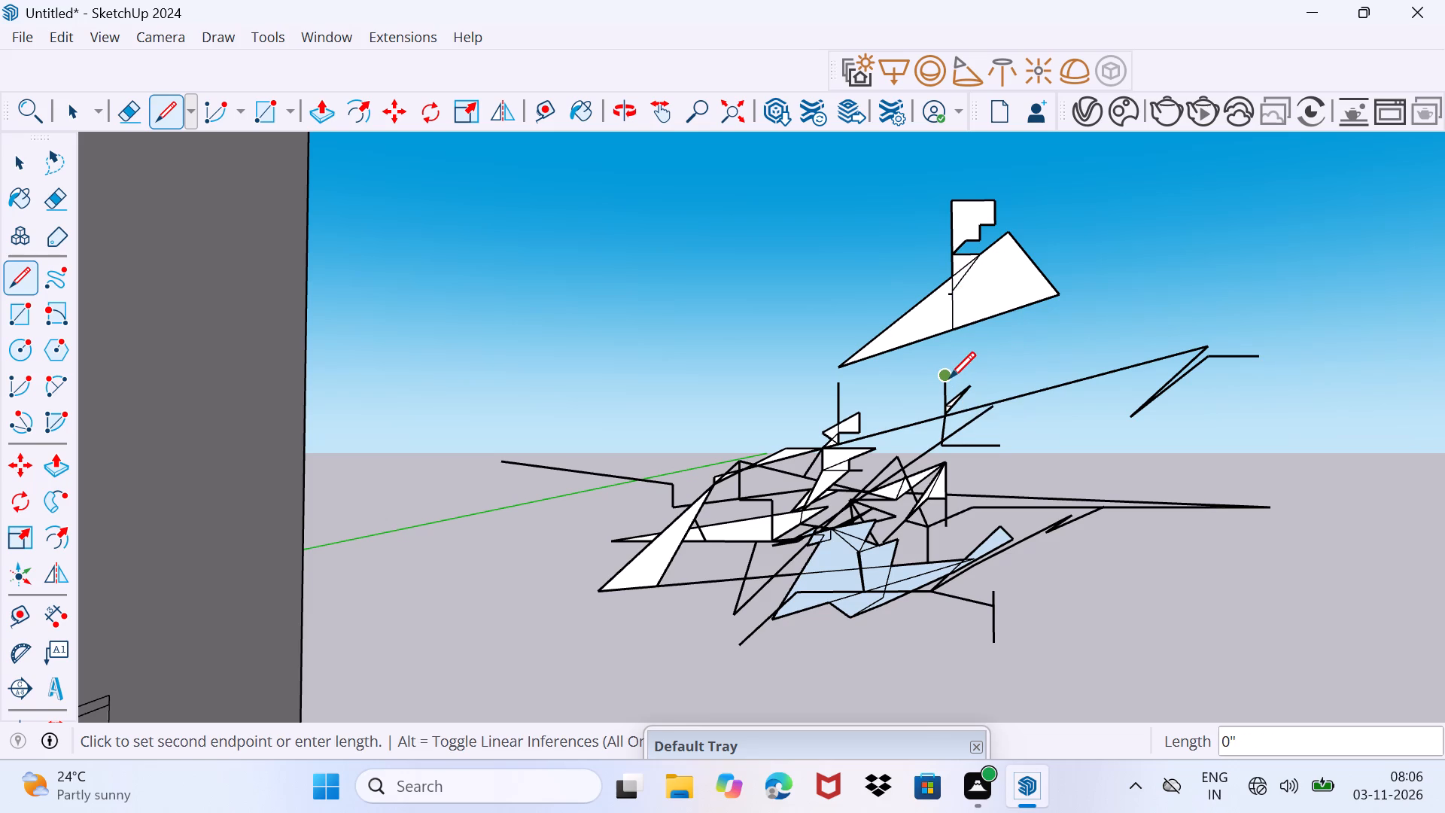
{"action": "left_click", "coordinate": [949, 378]}
Draw a longer vertical line beside the short one and a sloping line about 6 1/4" from its lower end to the long diagonal.
{"action": "left_click", "coordinate": [923, 392]}
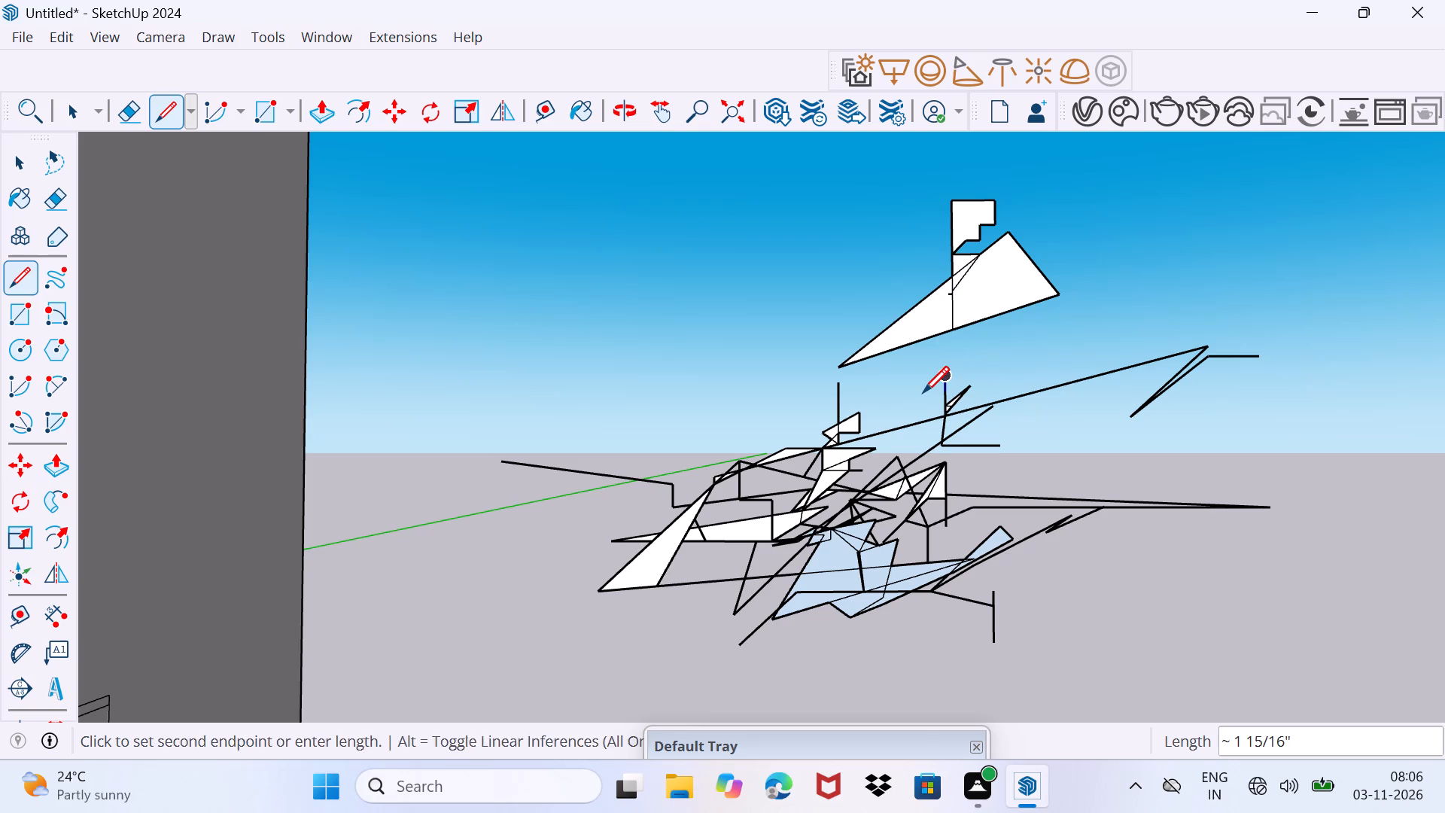
{"action": "left_click", "coordinate": [917, 403]}
{"action": "left_click", "coordinate": [923, 400]}
{"action": "left_click", "coordinate": [923, 446]}
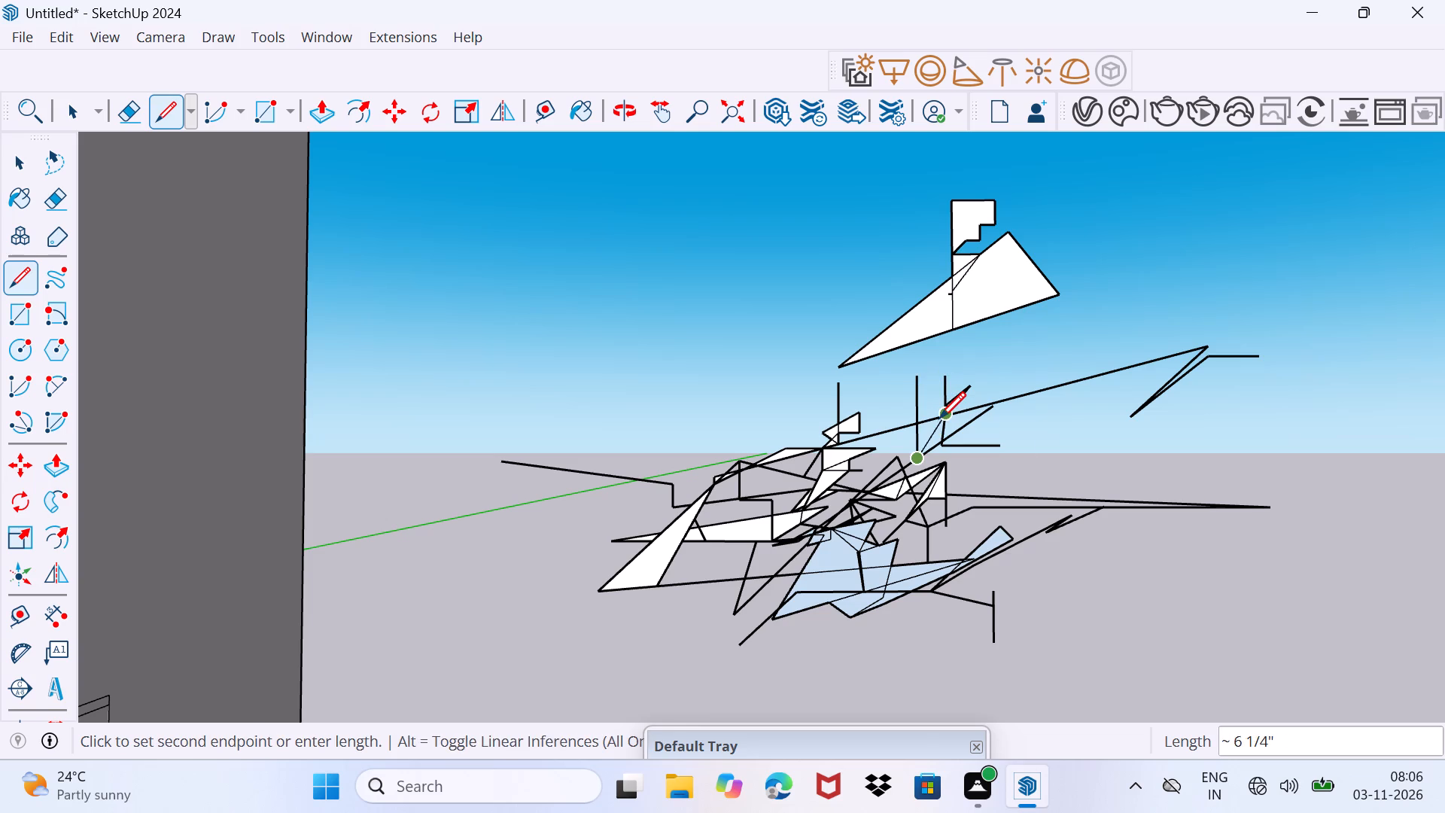
{"action": "left_click", "coordinate": [939, 418]}
Draw a line about 4" from the sloping line's midpoint to the base of the short vertical line.
{"action": "left_click", "coordinate": [927, 431]}
{"action": "left_click", "coordinate": [929, 427]}
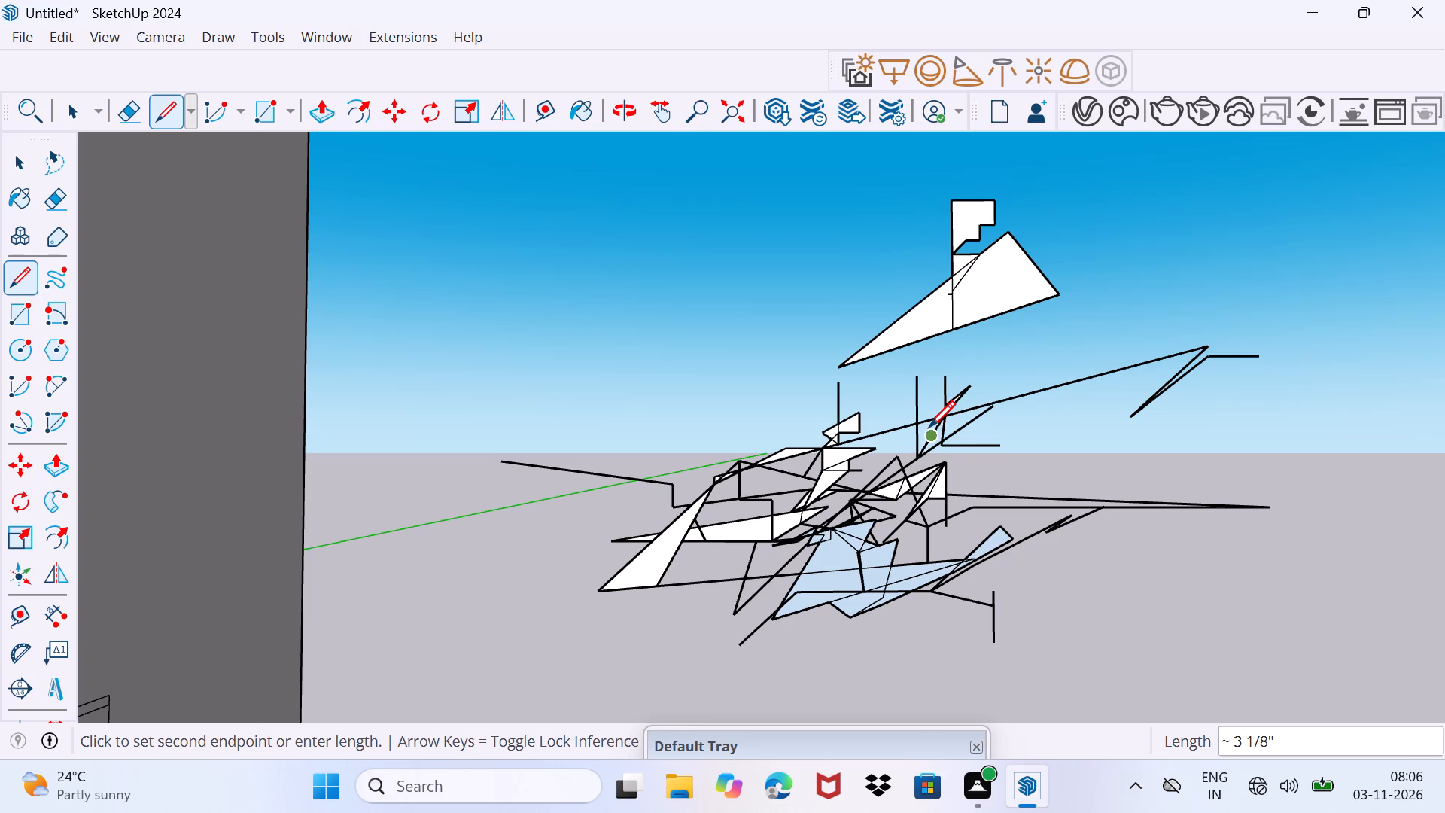
{"action": "left_click", "coordinate": [929, 427]}
{"action": "left_click", "coordinate": [946, 410]}
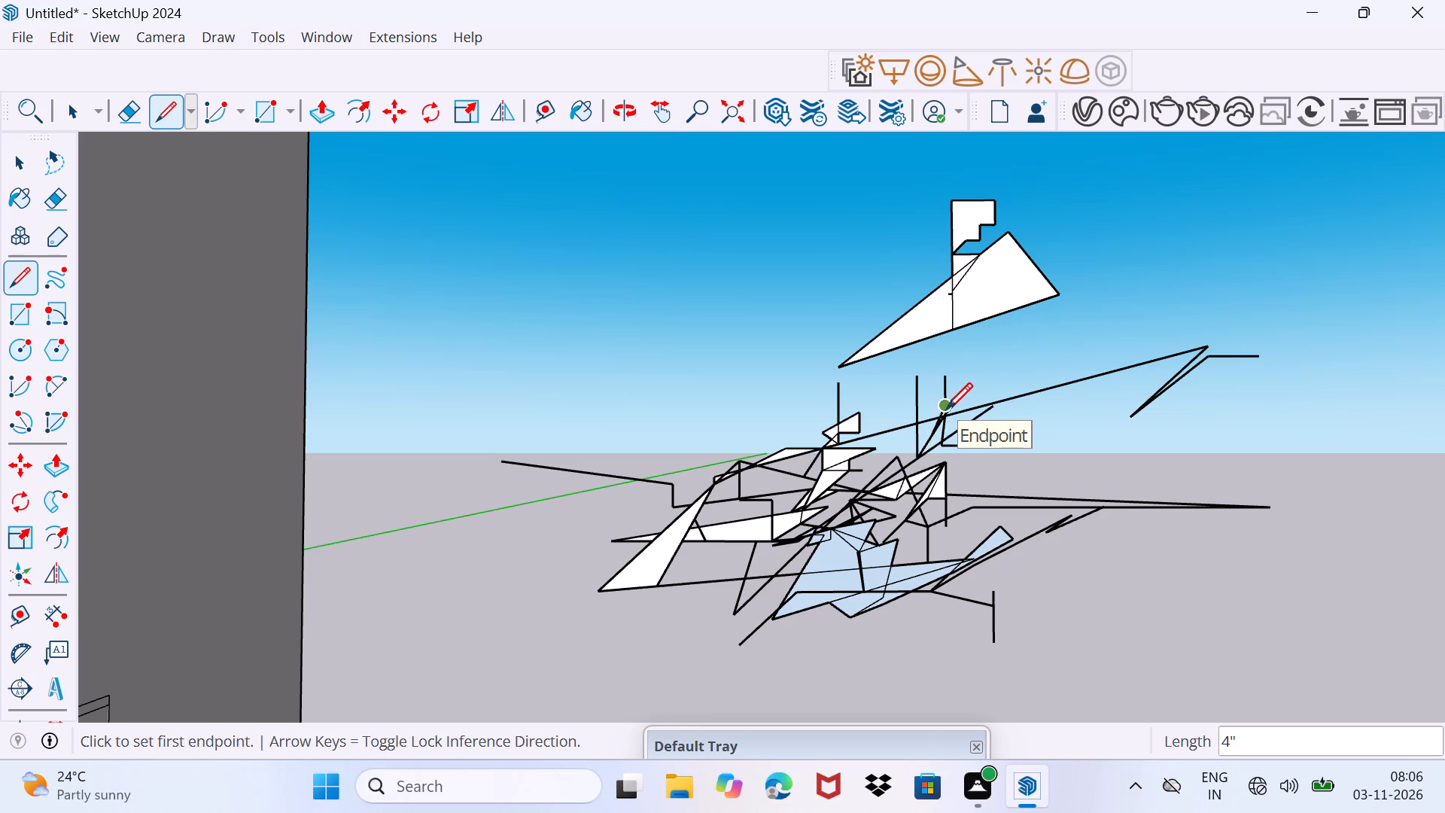
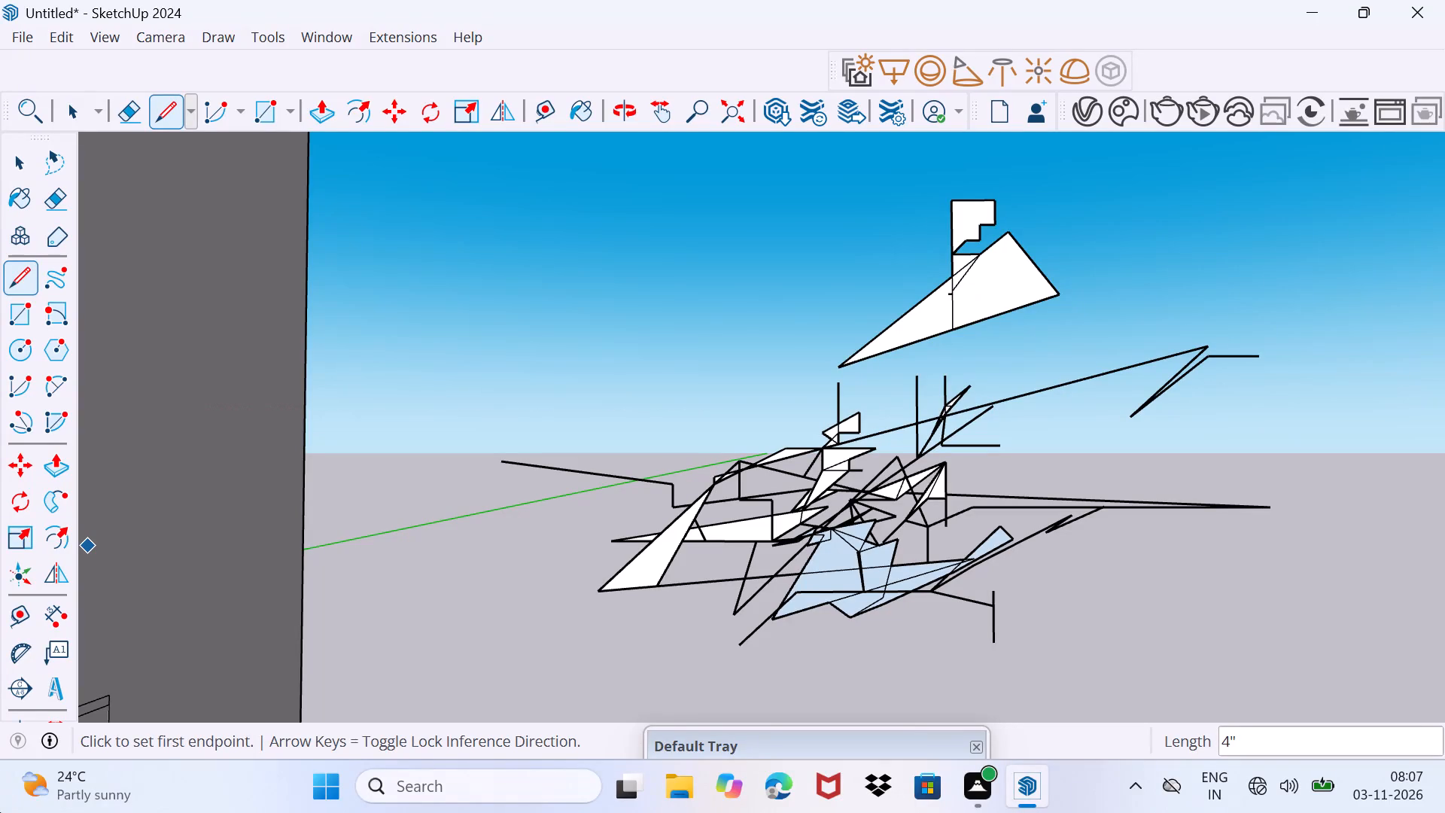
Draw a three-segment bent line from the sky down to the large white sloping face, ending with a segment about 4 1/16" long.
{"action": "left_click", "coordinate": [689, 431]}
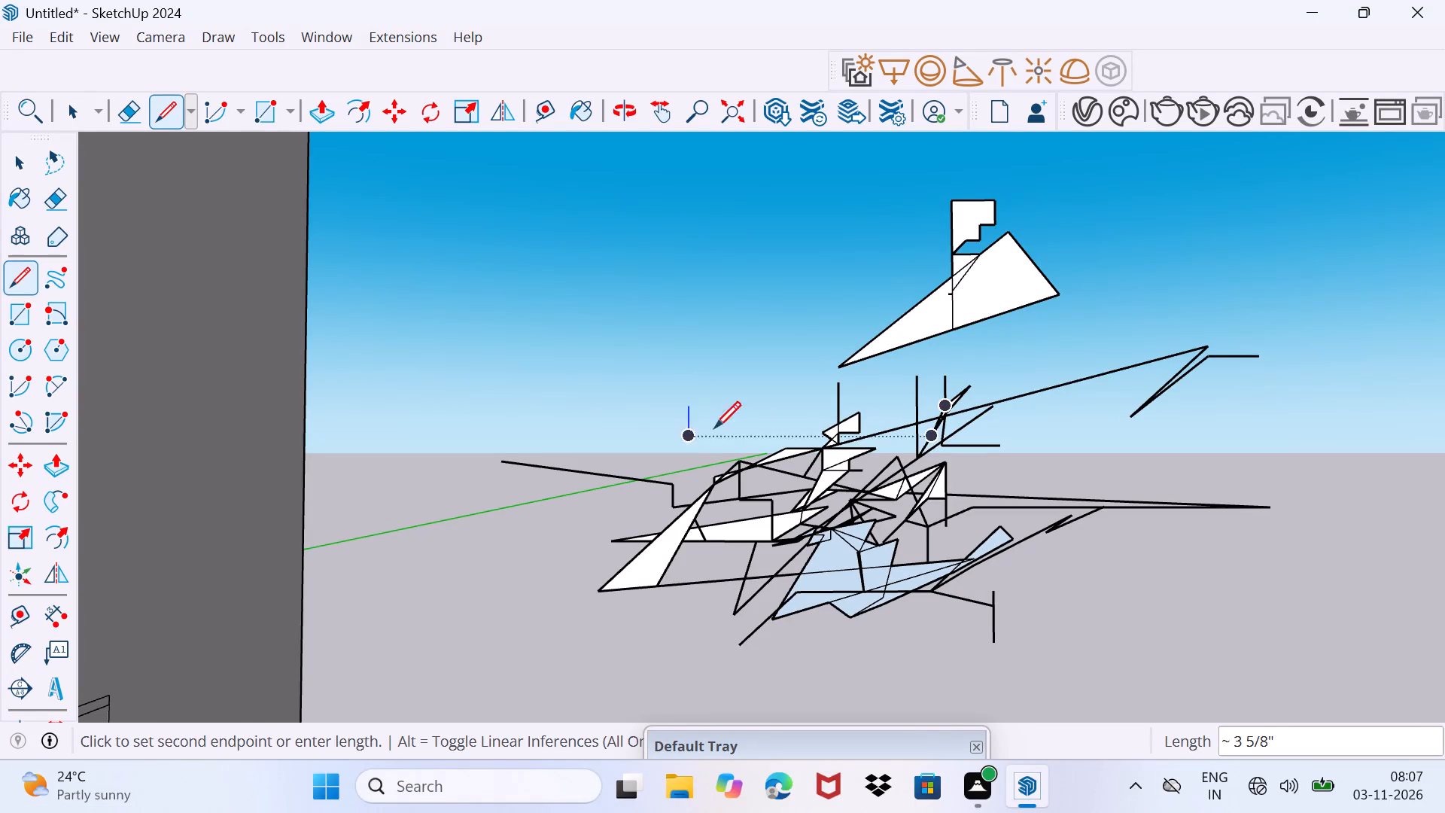
{"action": "left_click", "coordinate": [724, 446]}
{"action": "left_click", "coordinate": [716, 486]}
{"action": "left_click", "coordinate": [690, 497]}
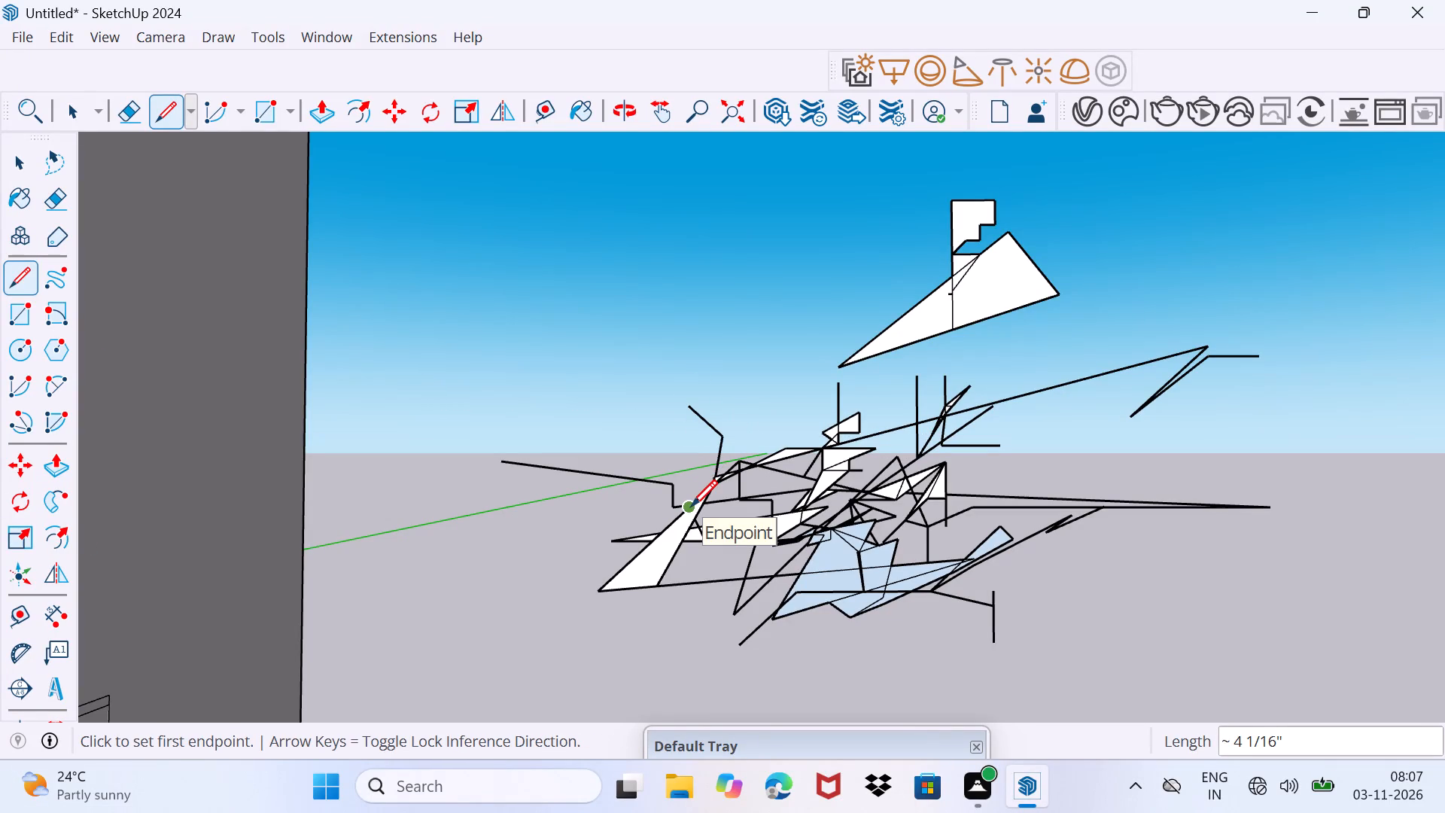
Draw a short horizontal line, a vertical drop and a long diagonal into the blue faces, ending with a segment about 2 3/8" long.
{"action": "left_click", "coordinate": [1026, 412]}
{"action": "left_click", "coordinate": [1045, 420]}
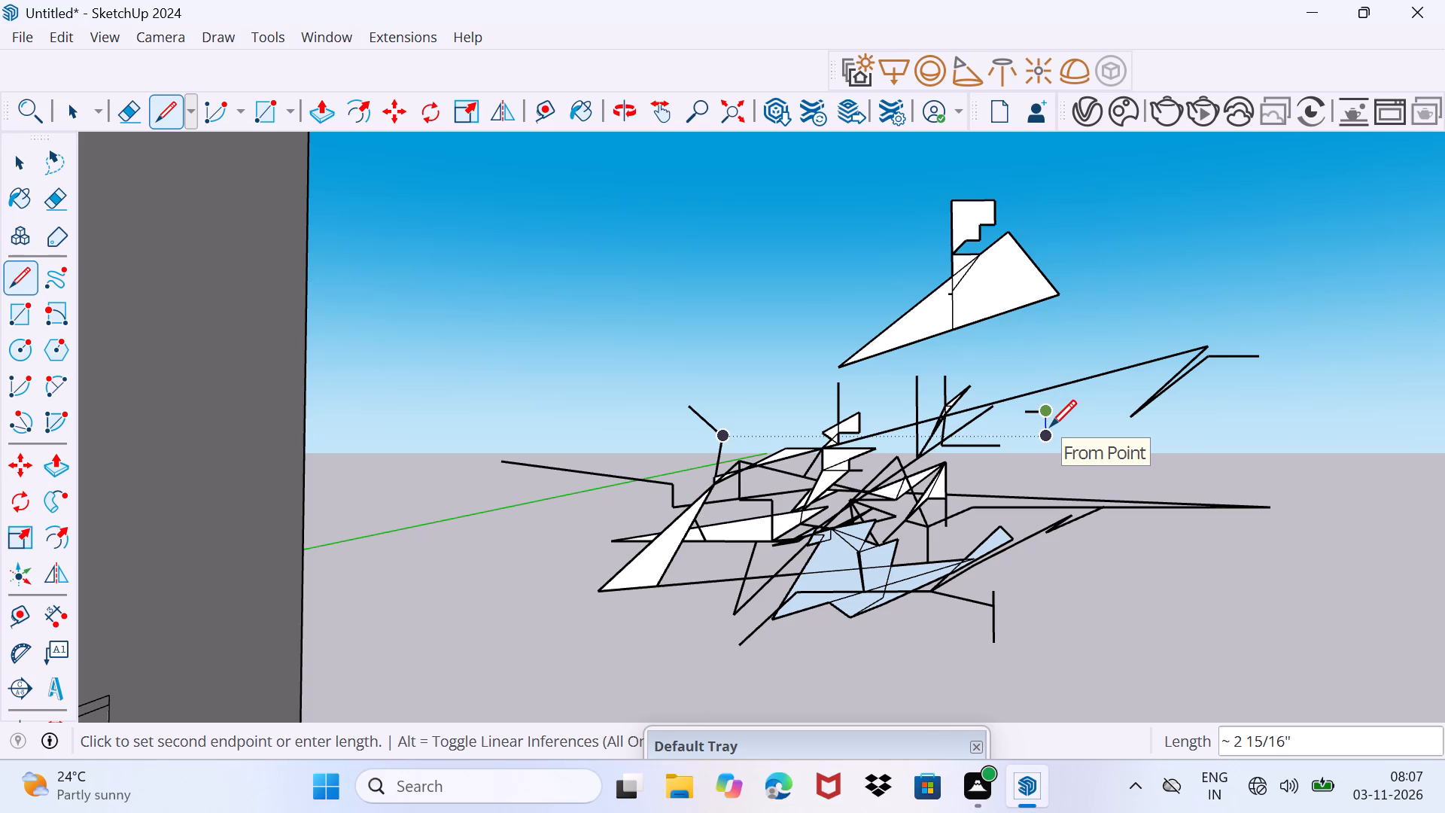
{"action": "left_click", "coordinate": [1050, 426]}
{"action": "left_click", "coordinate": [1045, 452]}
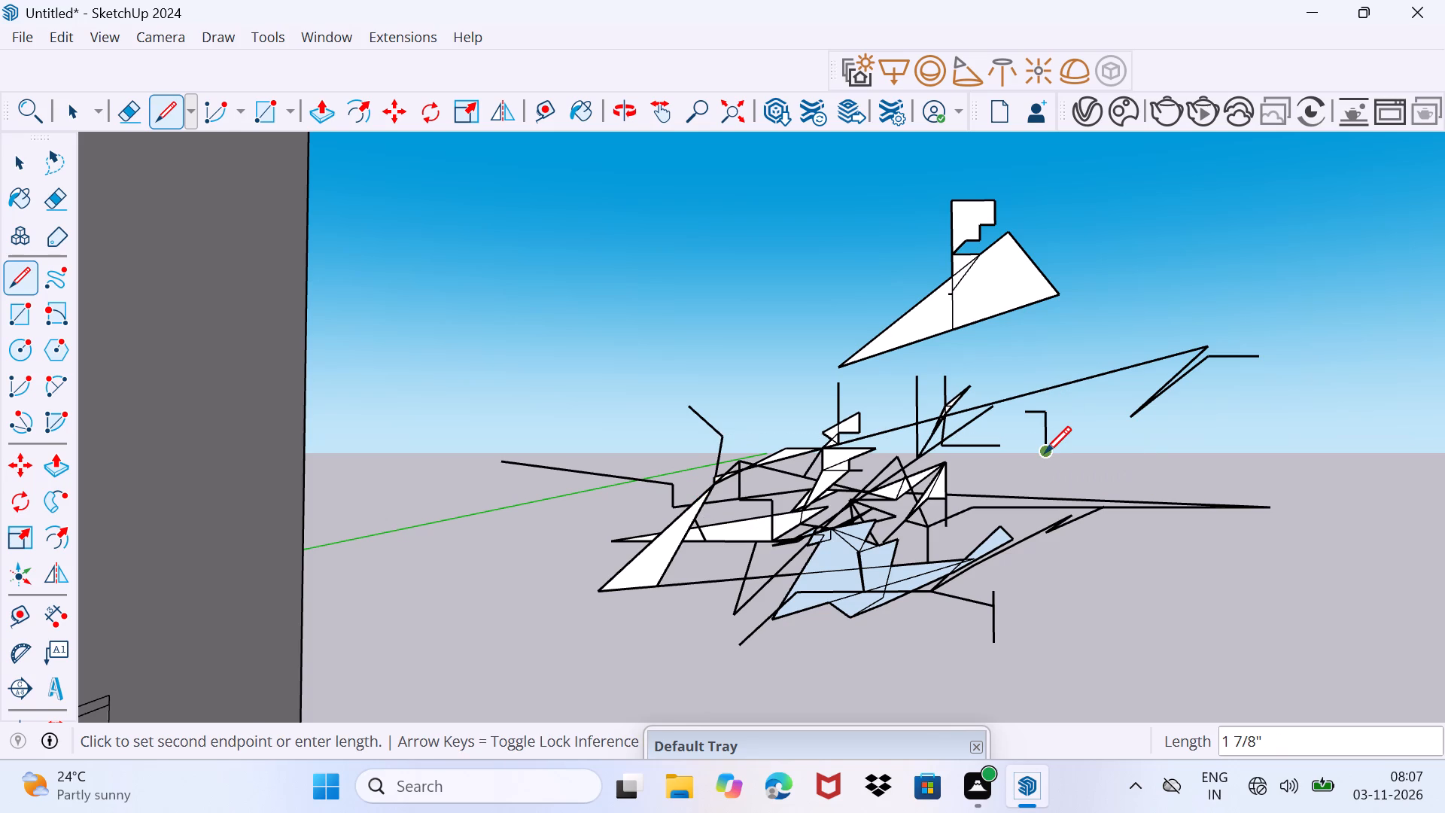
{"action": "left_click_drag", "start_coordinate": [941, 546], "coordinate": [937, 562]}
{"action": "left_click", "coordinate": [899, 561]}
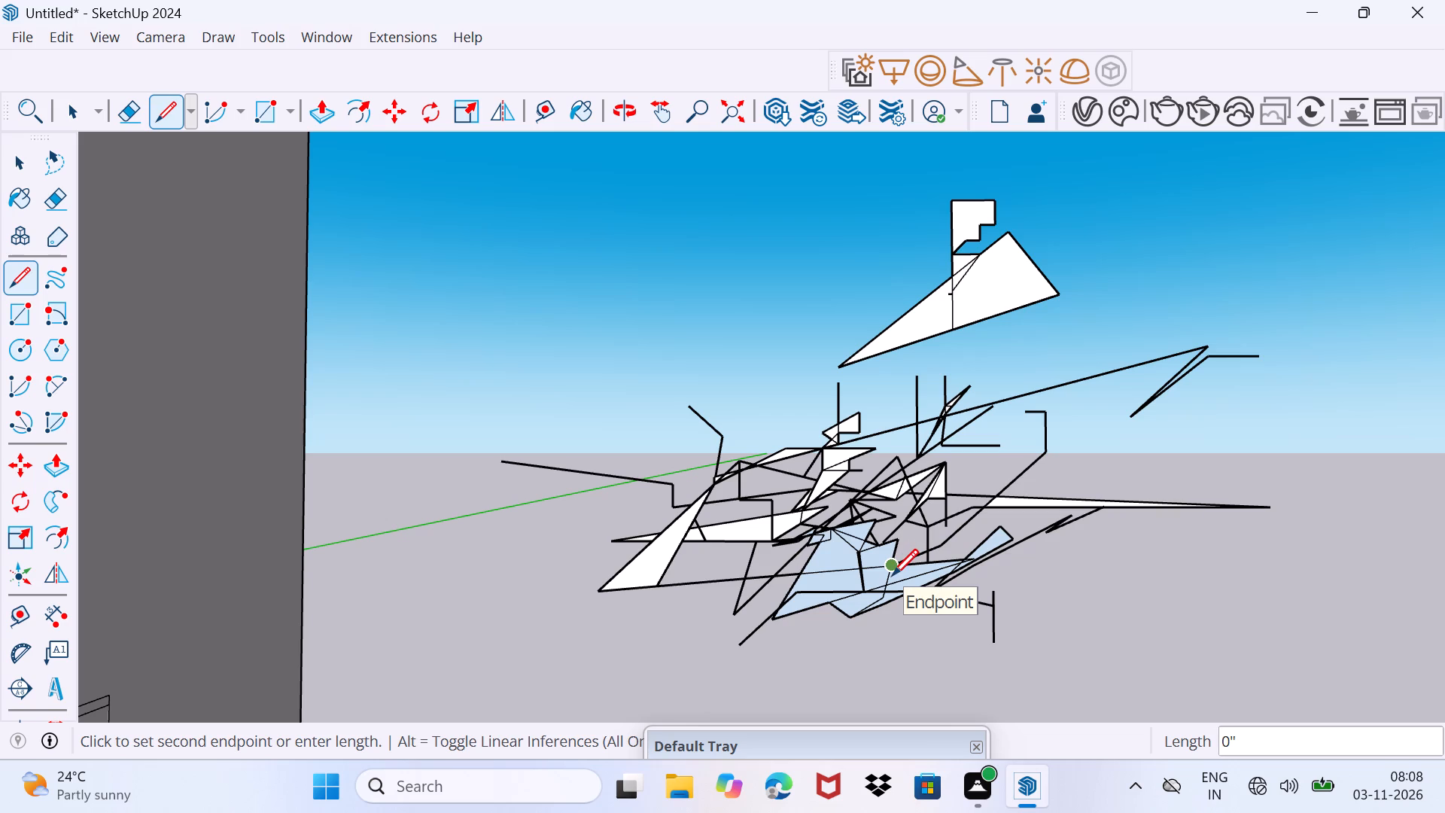
{"action": "left_click", "coordinate": [892, 575]}
{"action": "left_click", "coordinate": [885, 577]}
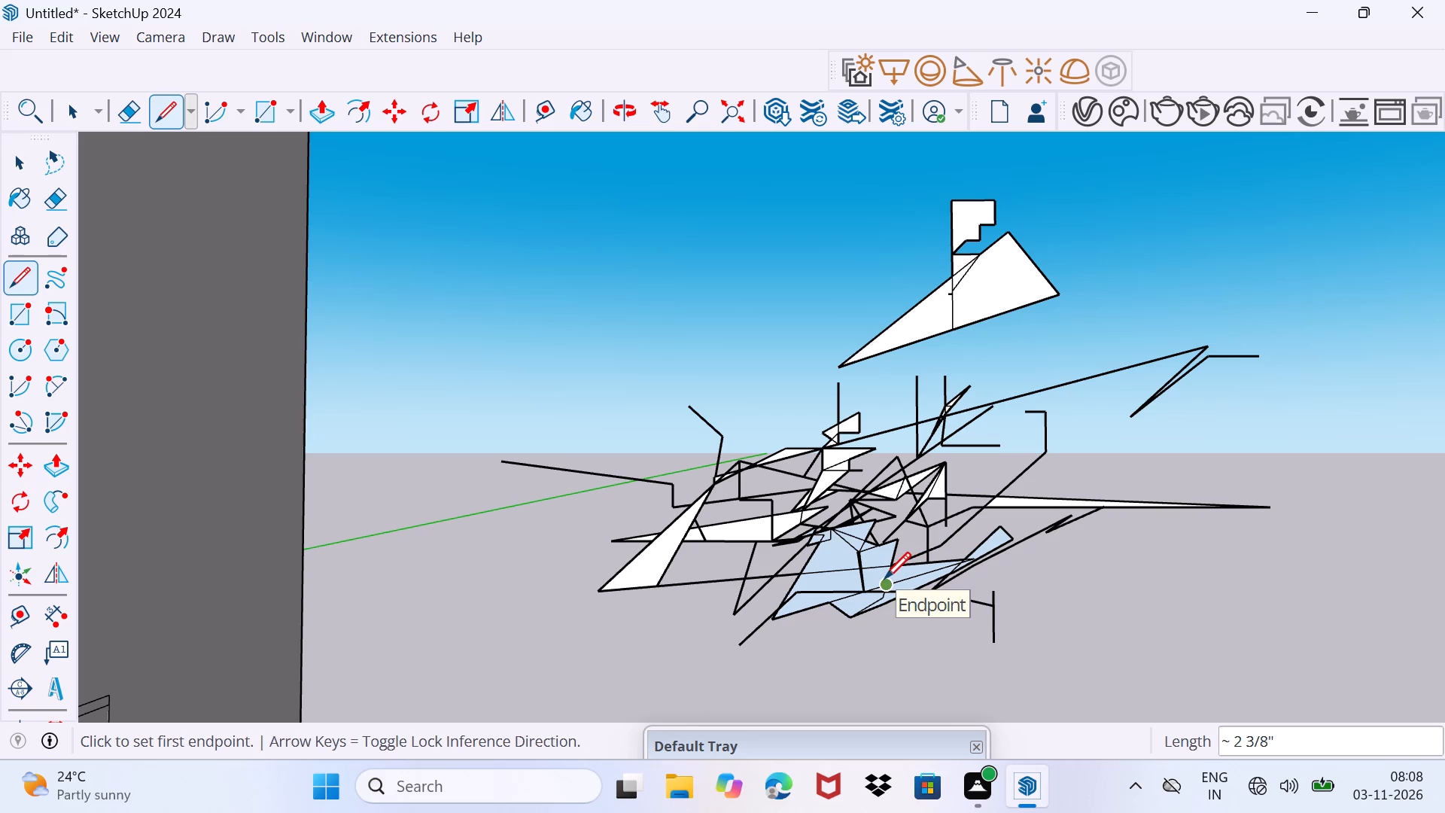
Draw short lines between endpoints inside the blue faces, including one about 2 5/16" and one about 4" along the lower edge.
{"action": "left_click", "coordinate": [881, 577]}
{"action": "left_click", "coordinate": [857, 584]}
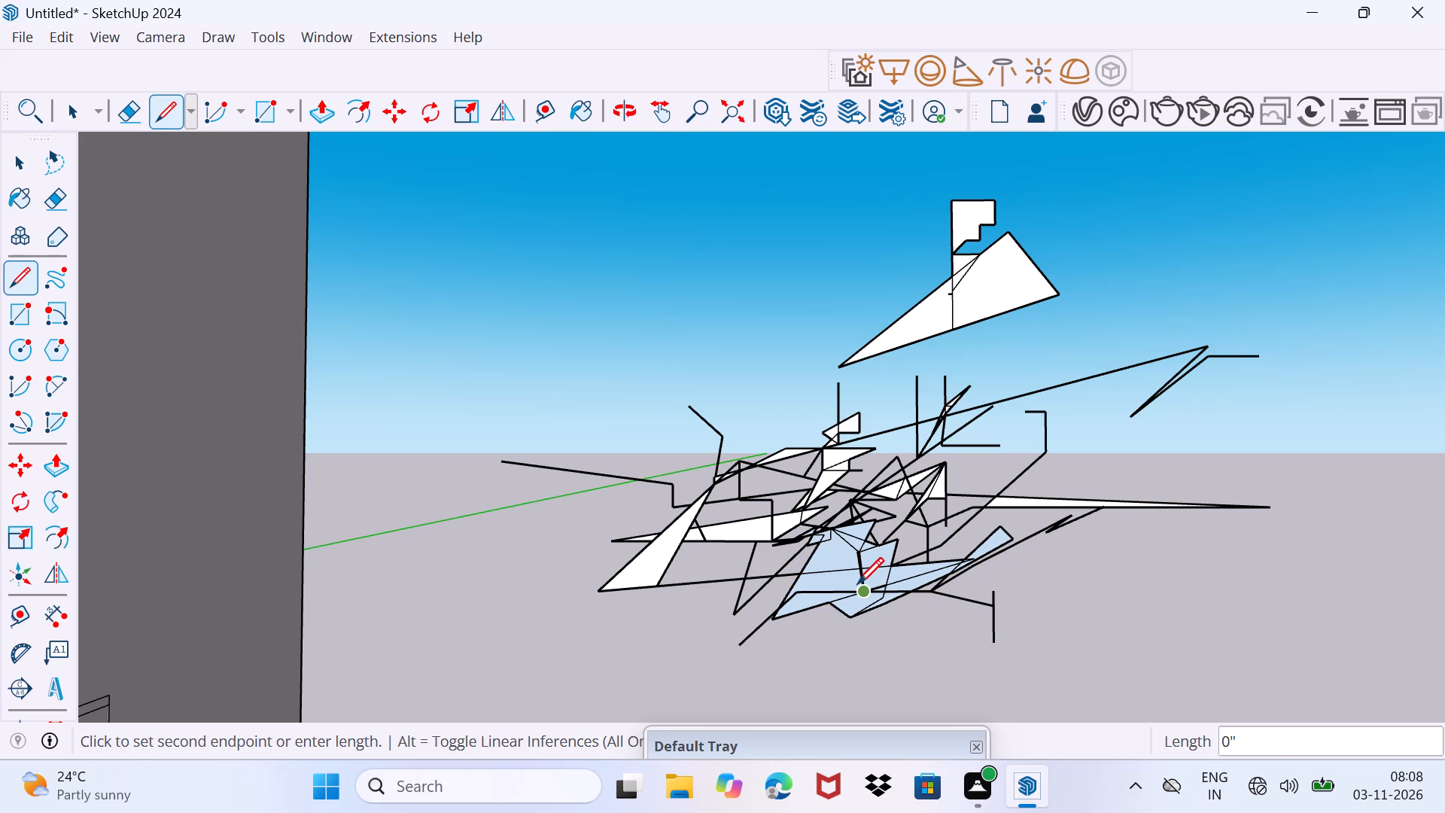
{"action": "left_click", "coordinate": [857, 583]}
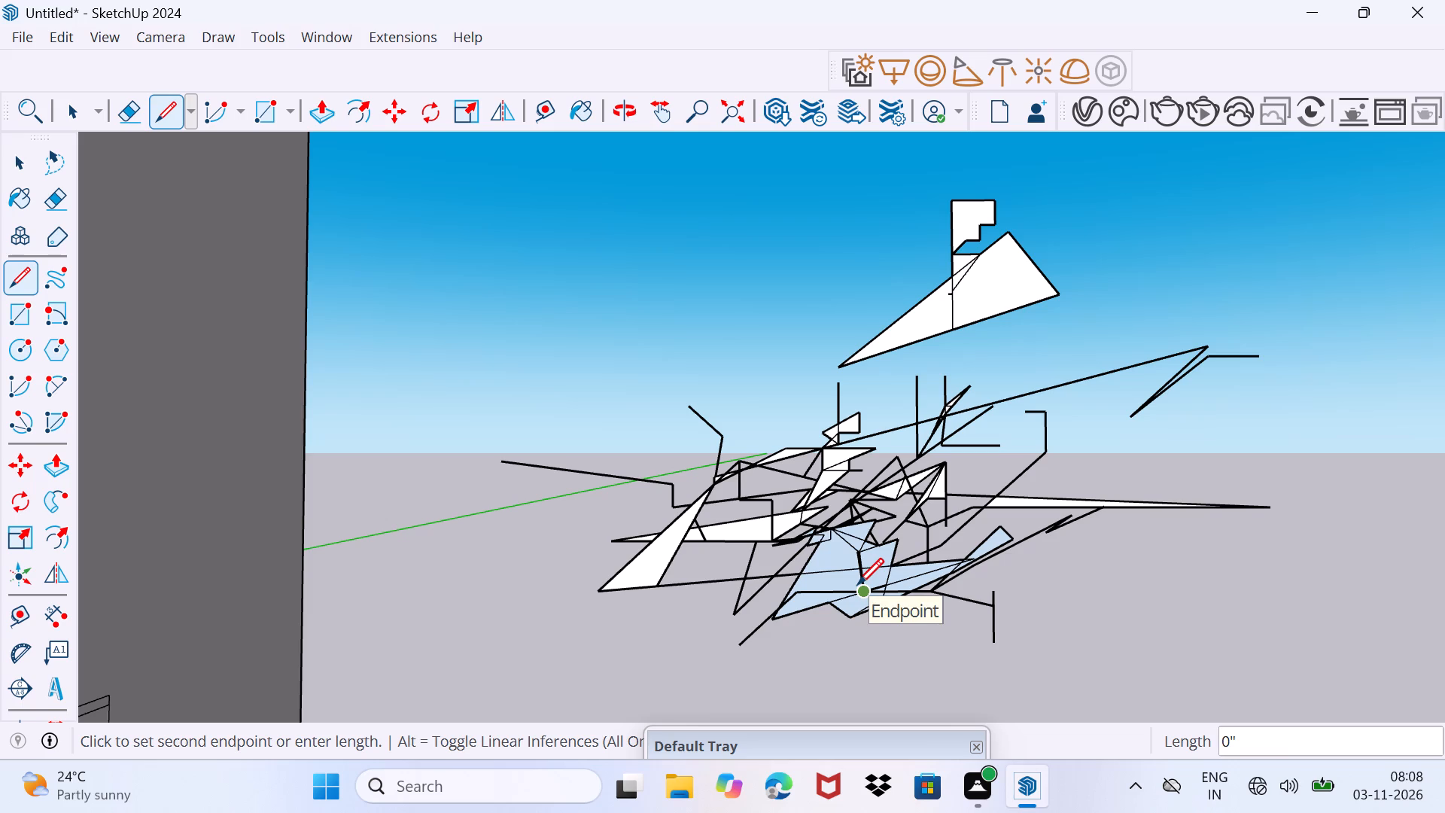
{"action": "left_click", "coordinate": [866, 566]}
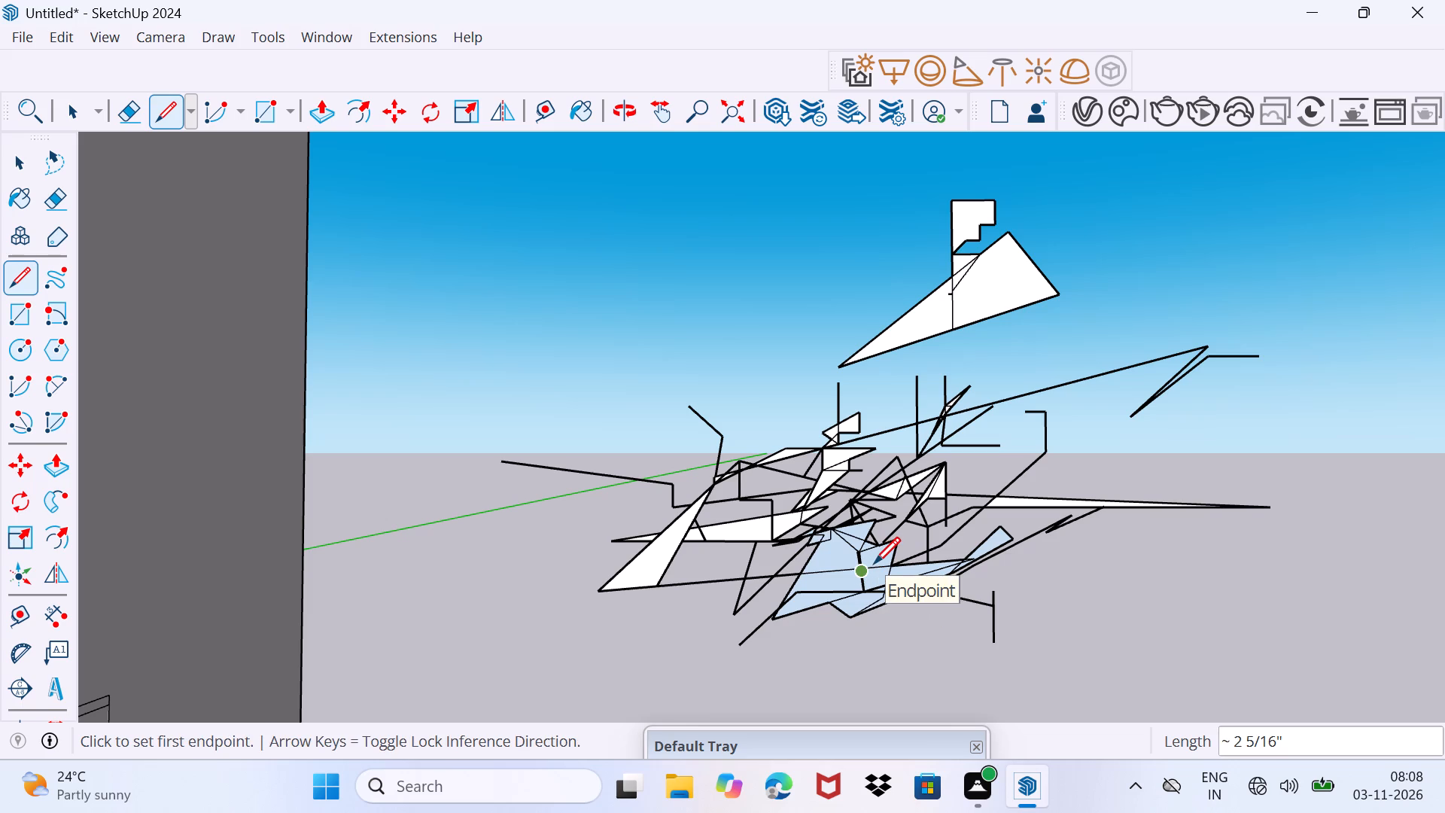
{"action": "left_click", "coordinate": [874, 563]}
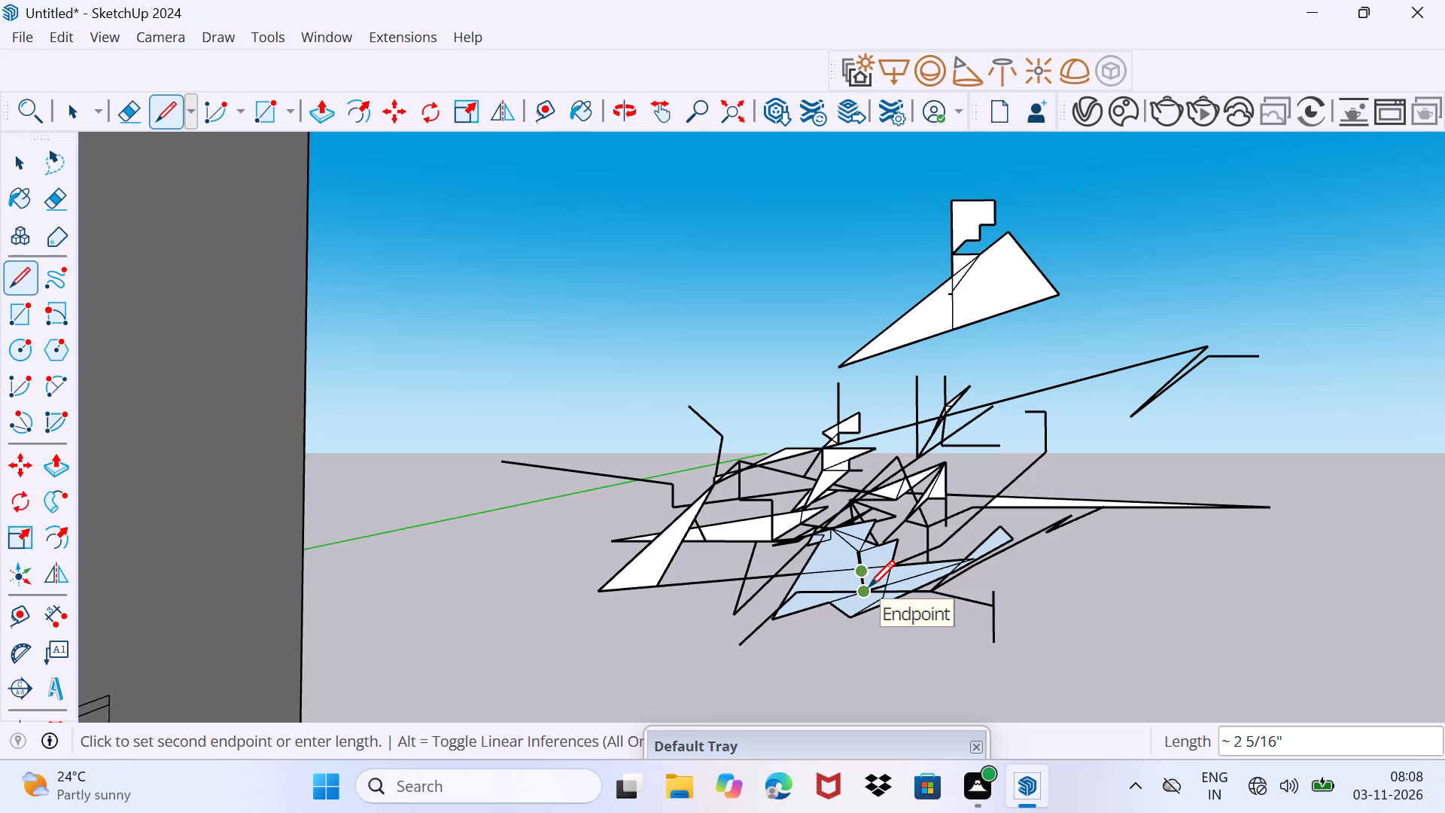
{"action": "left_click", "coordinate": [869, 586]}
{"action": "left_click", "coordinate": [844, 588]}
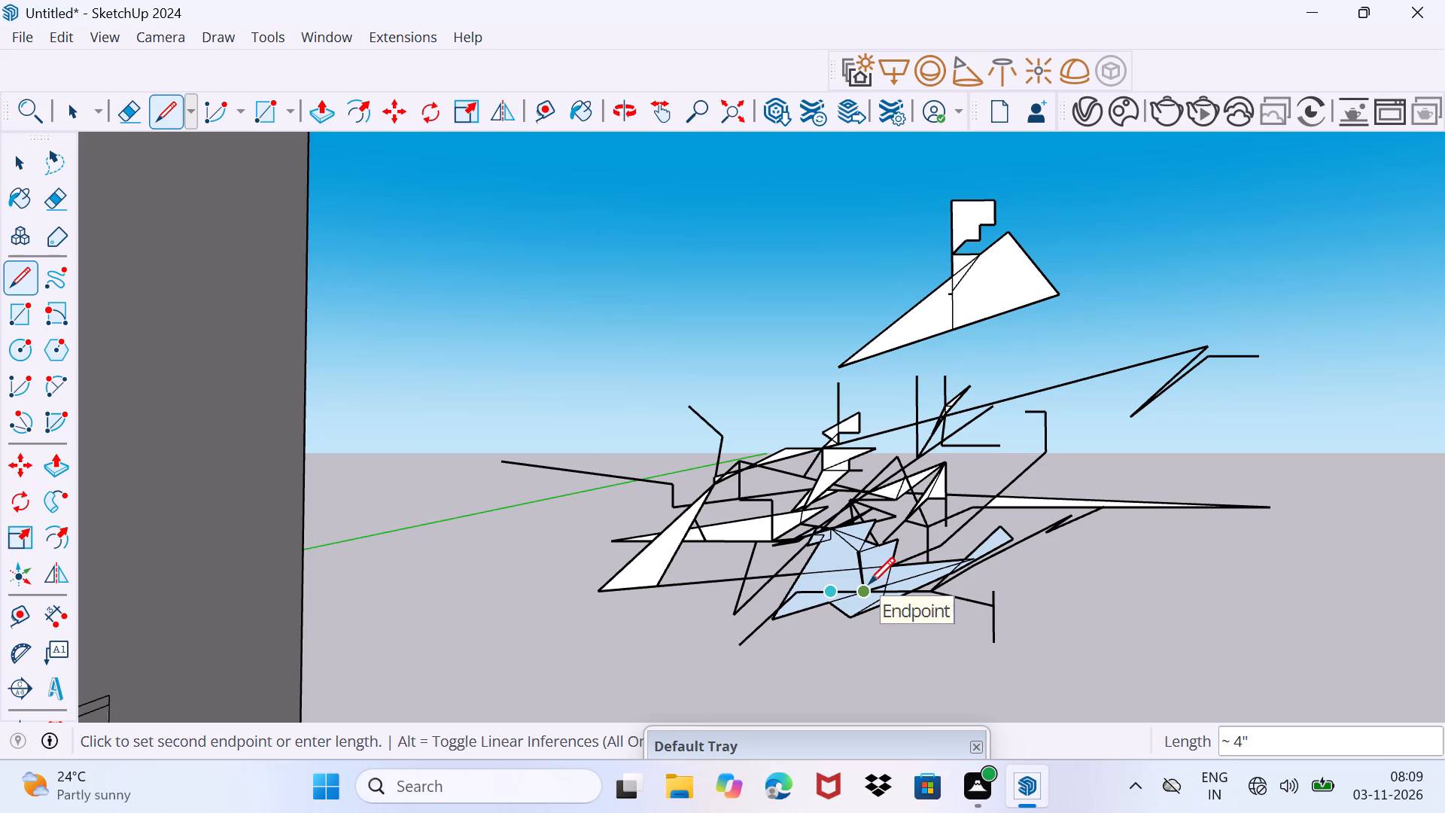
{"action": "left_click", "coordinate": [868, 586]}
Draw a stepped line from the short vertical near the blue faces, closing a face against the pointed white face's far corner.
{"action": "left_click_drag", "start_coordinate": [930, 531], "coordinate": [922, 534]}
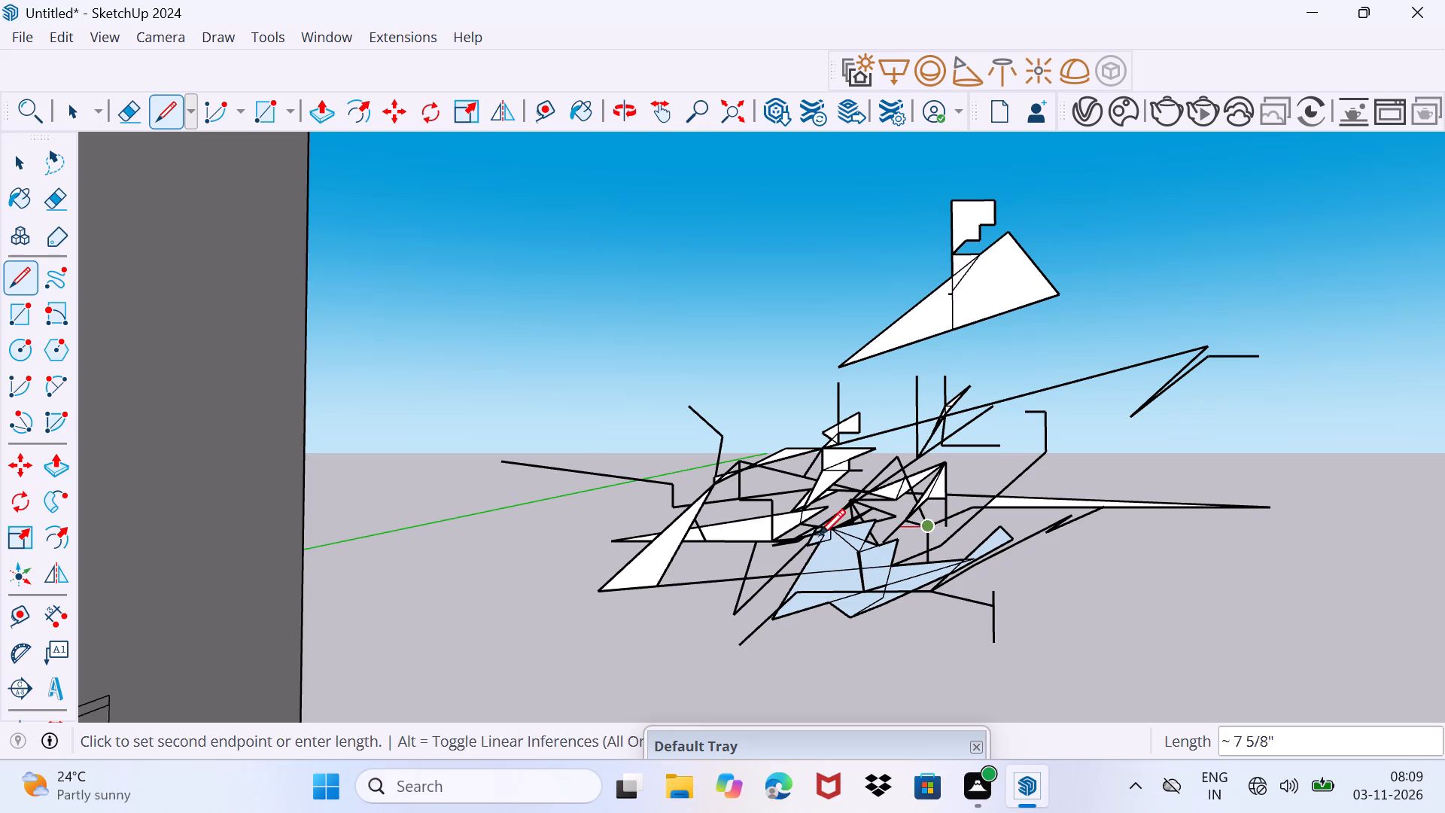
{"action": "left_click", "coordinate": [730, 537]}
{"action": "left_click", "coordinate": [704, 570]}
{"action": "left_click", "coordinate": [717, 559]}
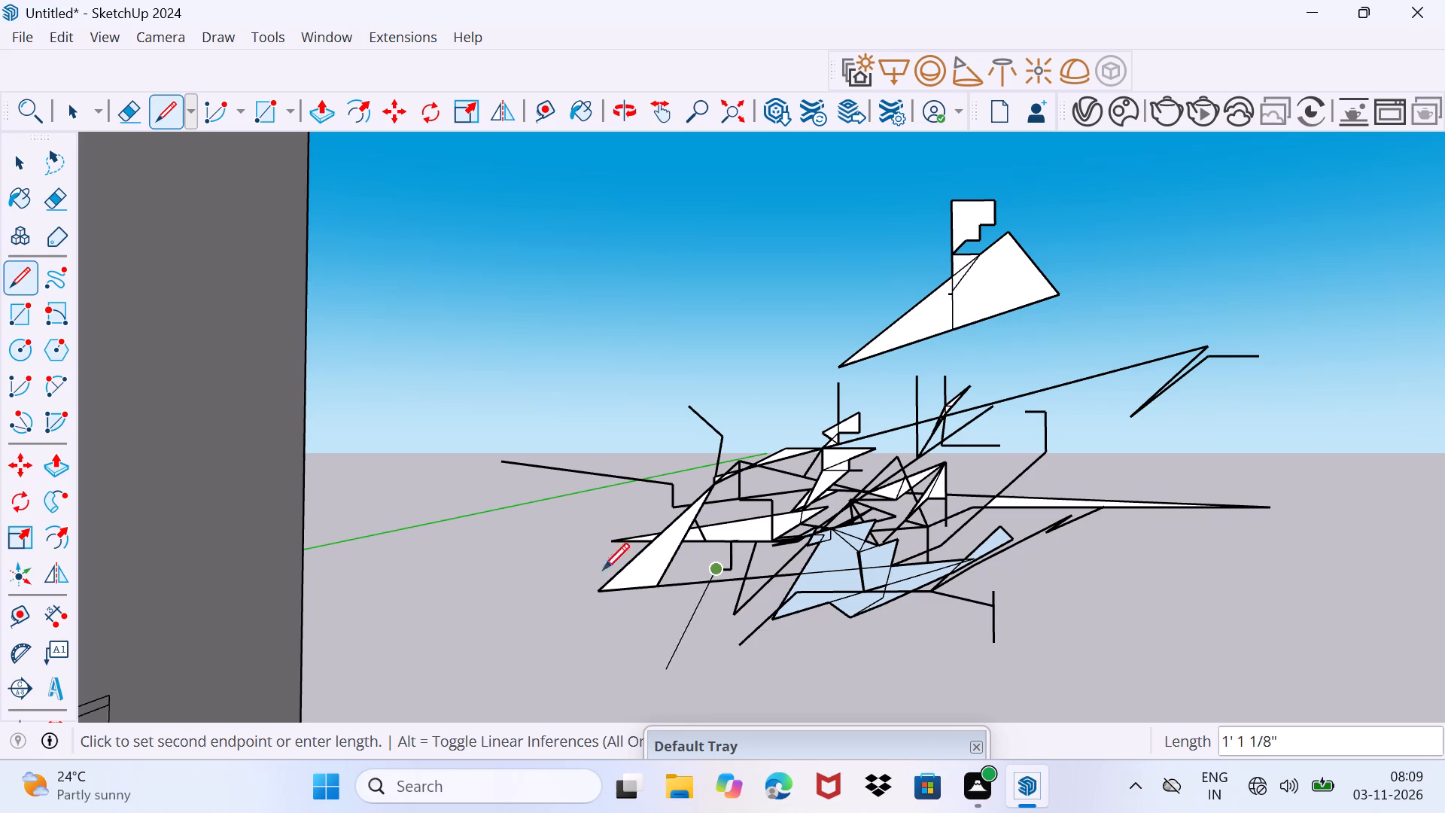
{"action": "left_click", "coordinate": [619, 537]}
Close a small triangular face above it with a horizontal, a vertical and a sloping line about 5 9/16" long.
{"action": "left_click", "coordinate": [763, 496]}
{"action": "left_click", "coordinate": [714, 513]}
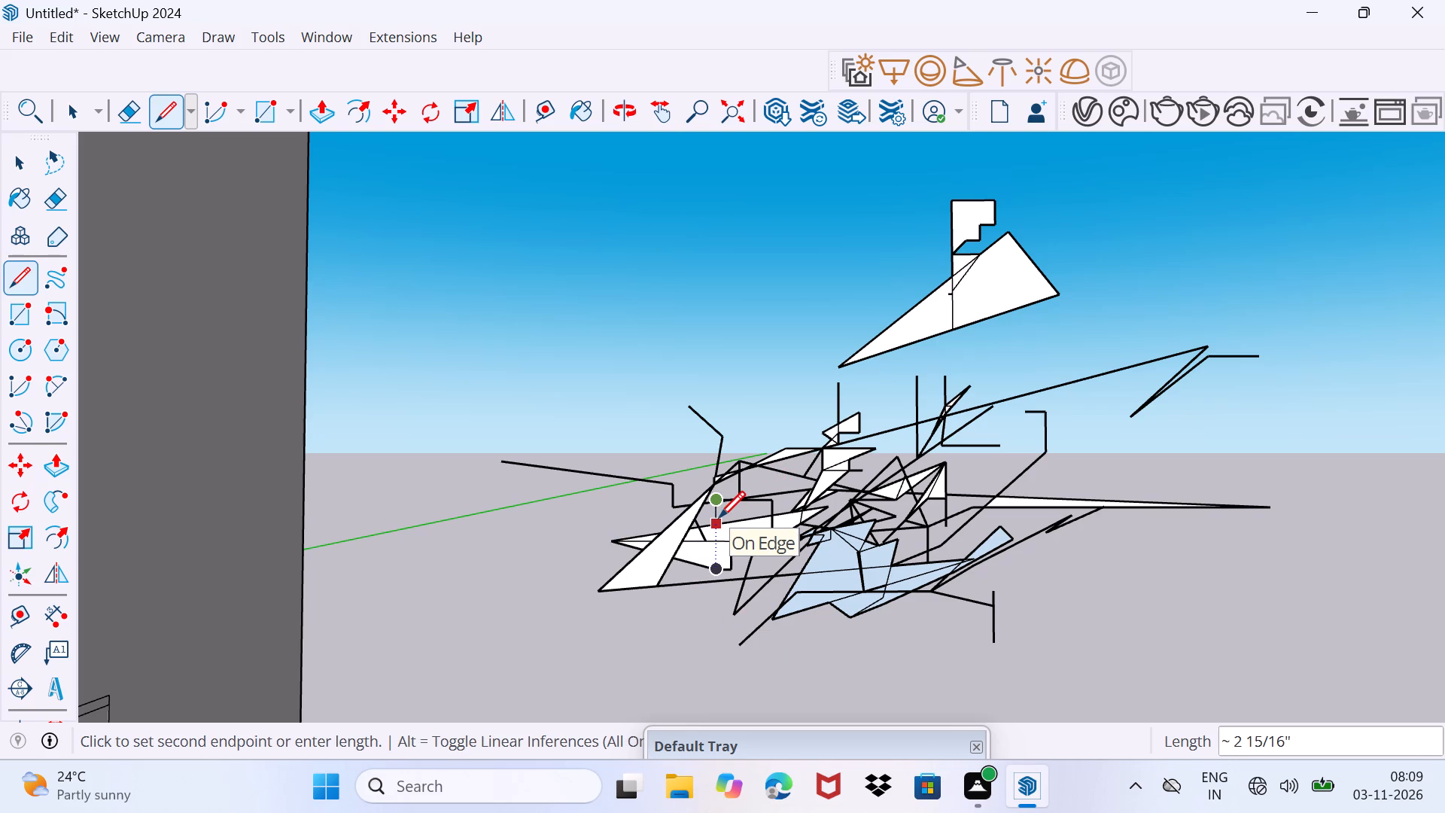
{"action": "left_click", "coordinate": [725, 517]}
{"action": "left_click", "coordinate": [755, 495]}
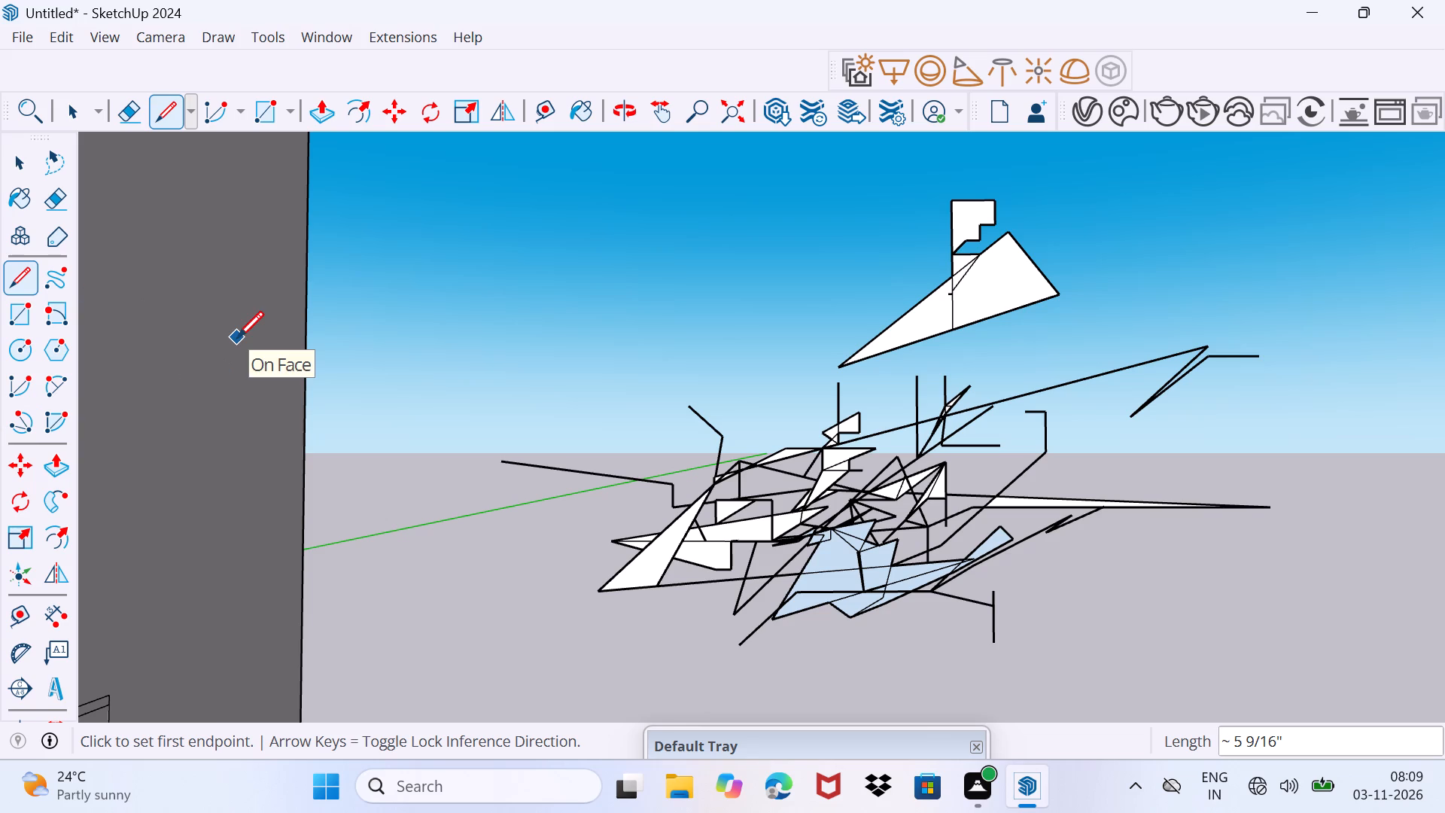
Draw a vertical line in two parts beyond the long spike's tip, and a long sloping line from its top into the tangle.
{"action": "scroll", "coordinate": [276, 639], "scroll_direction": "down", "scroll_amount": 1}
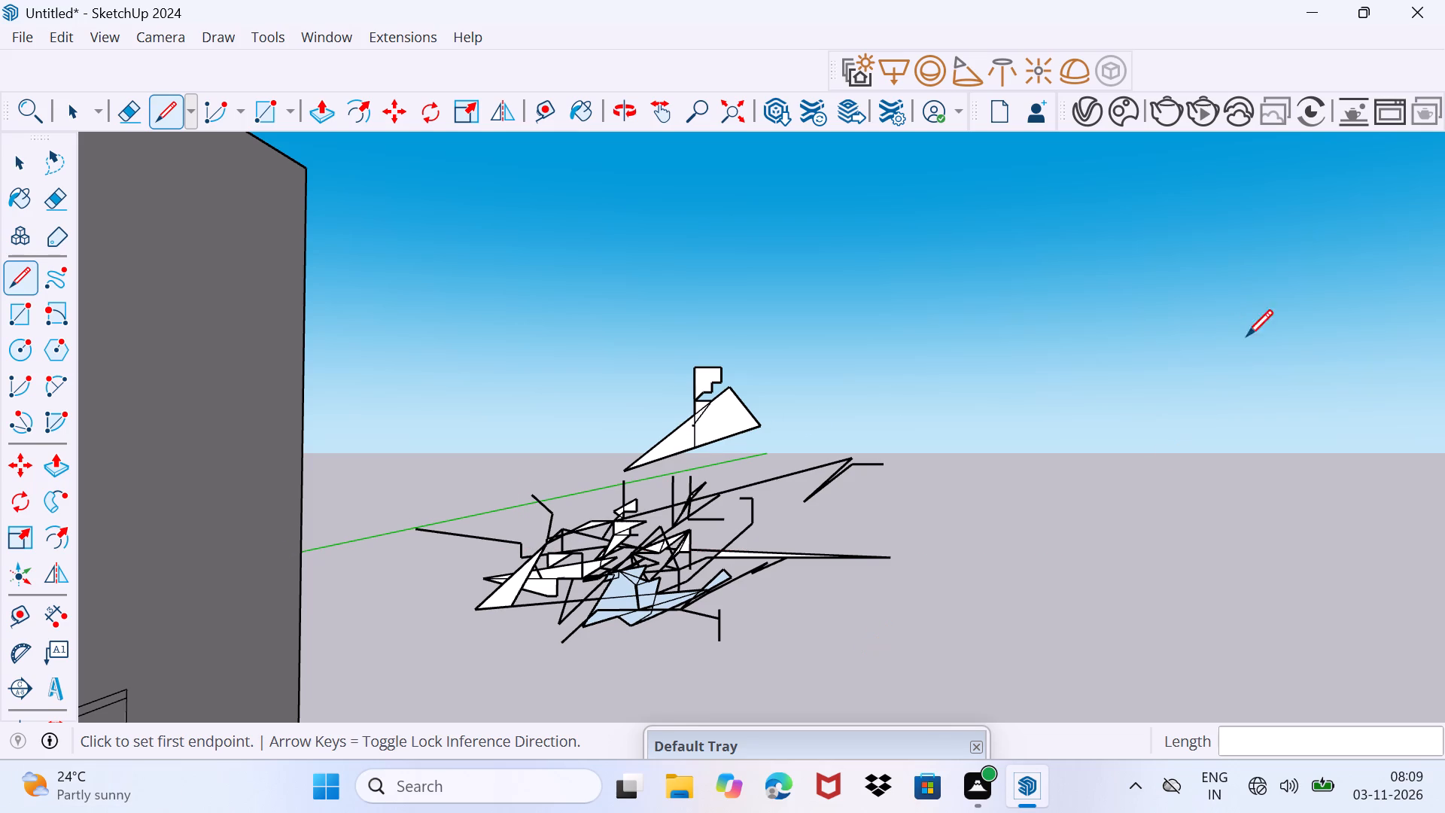
{"action": "left_click", "coordinate": [911, 538]}
{"action": "left_click", "coordinate": [917, 513]}
{"action": "left_click", "coordinate": [907, 513]}
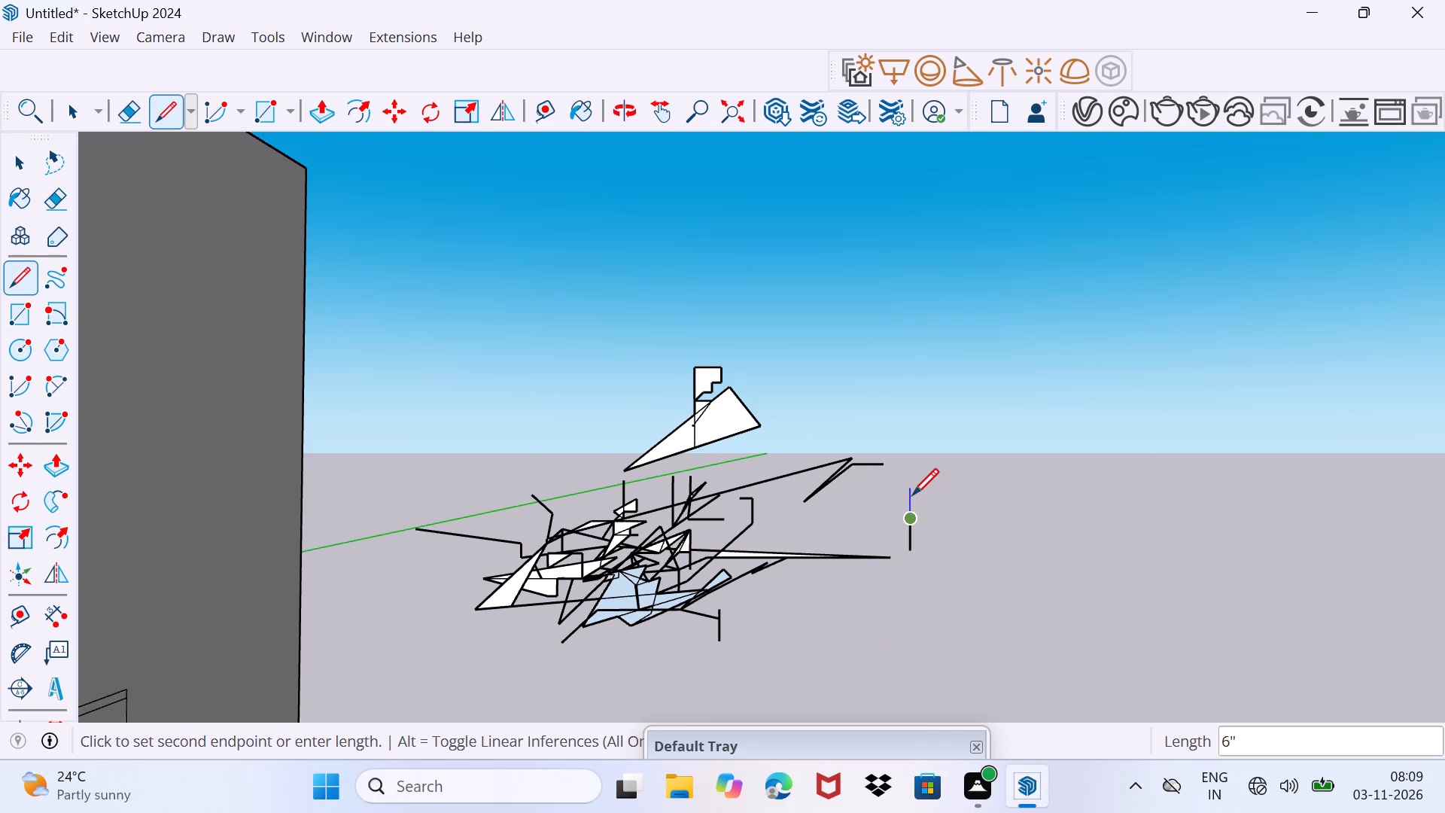
{"action": "left_click", "coordinate": [912, 495]}
{"action": "left_click", "coordinate": [905, 495]}
{"action": "left_click", "coordinate": [910, 480]}
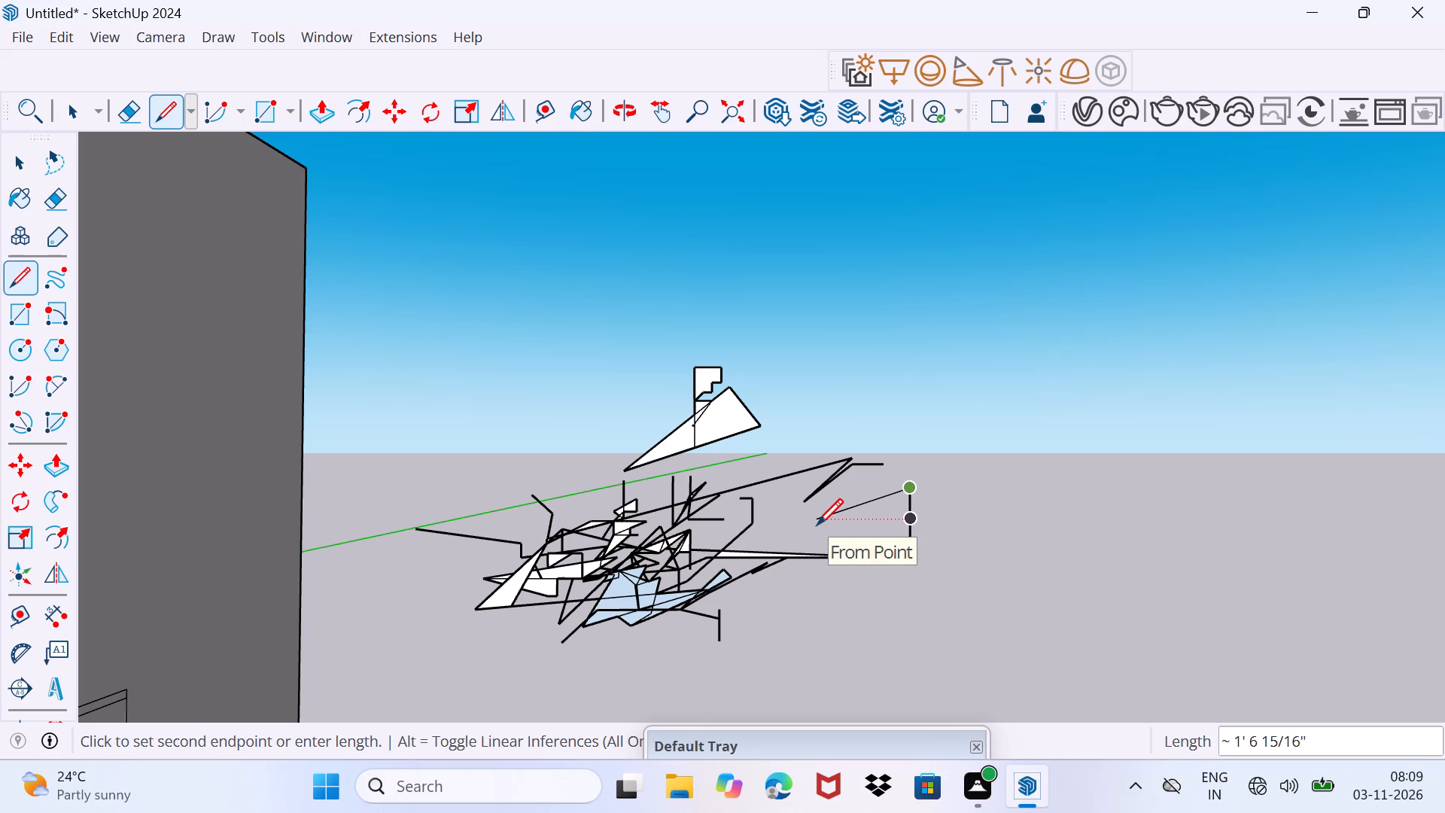
{"action": "right_click", "coordinate": [817, 525]}
{"action": "left_click", "coordinate": [817, 525]}
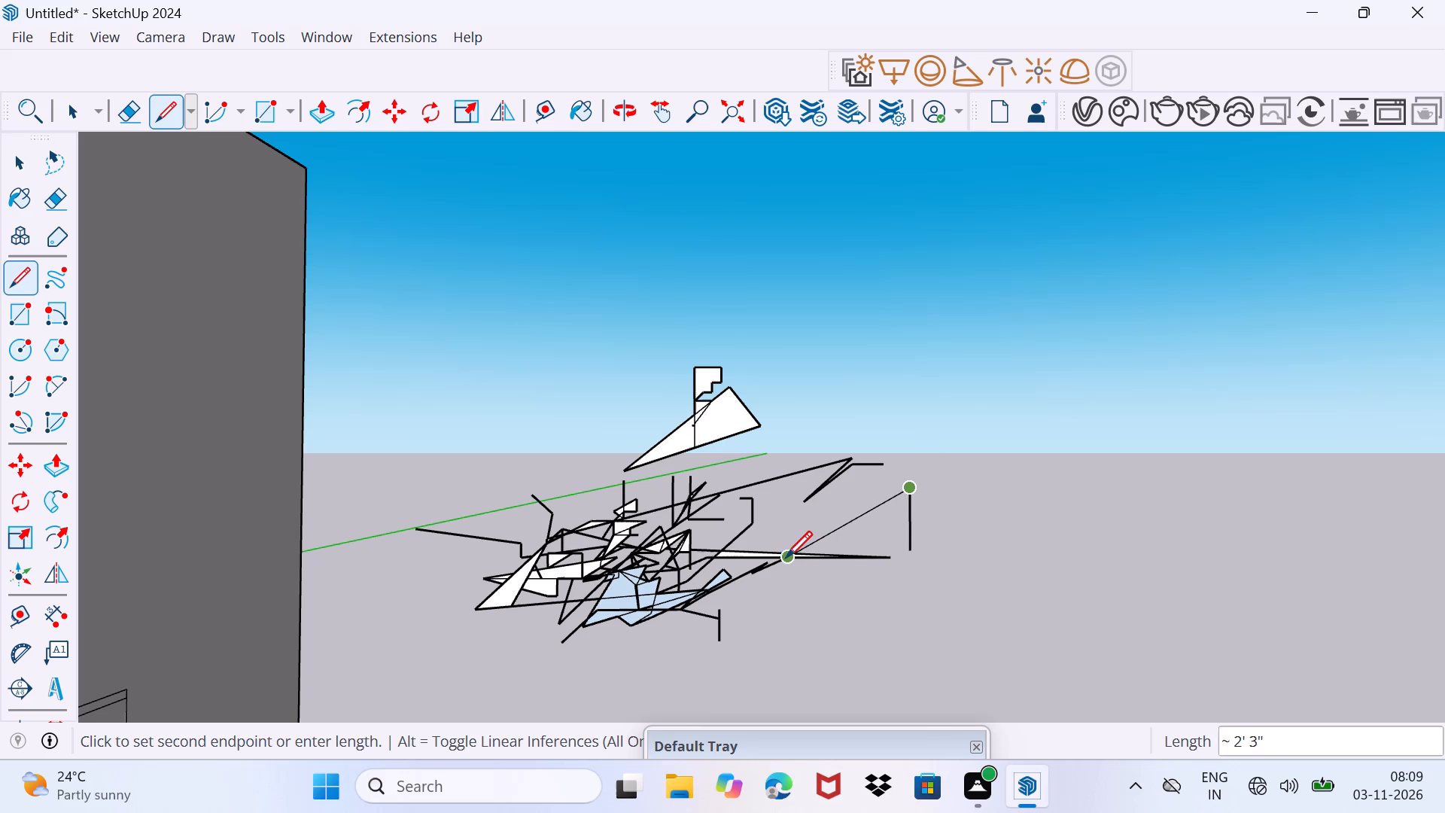
{"action": "left_click", "coordinate": [699, 517]}
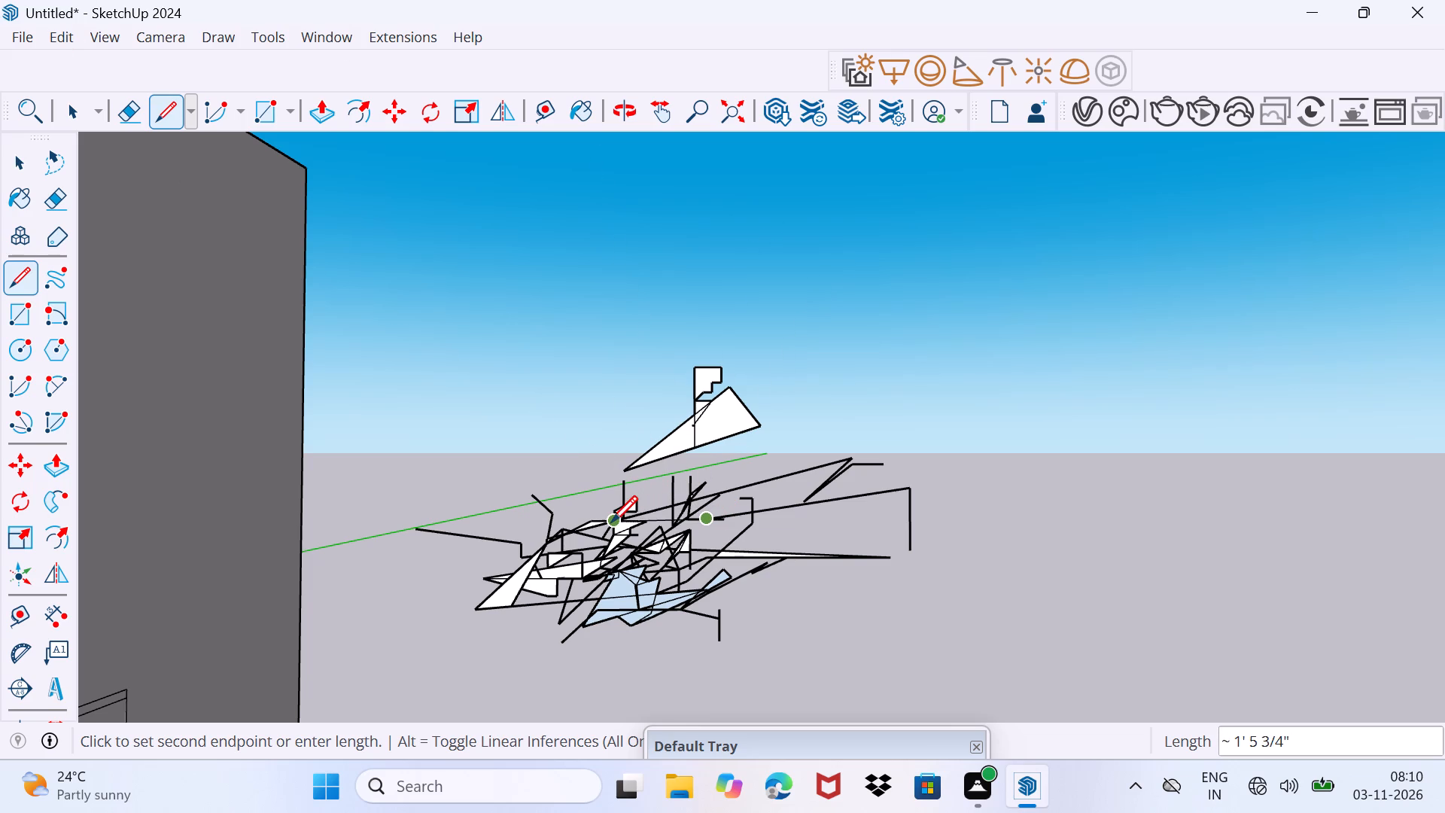
Continue the line about 1' 5 3/4" across the tangle and zigzag back to its start with a segment about 5 7/16" long.
{"action": "left_click", "coordinate": [611, 522]}
{"action": "left_click", "coordinate": [688, 480]}
{"action": "left_click_drag", "start_coordinate": [609, 525], "coordinate": [622, 528]}
{"action": "left_click_drag", "start_coordinate": [717, 504], "coordinate": [719, 515]}
{"action": "left_click", "coordinate": [714, 513]}
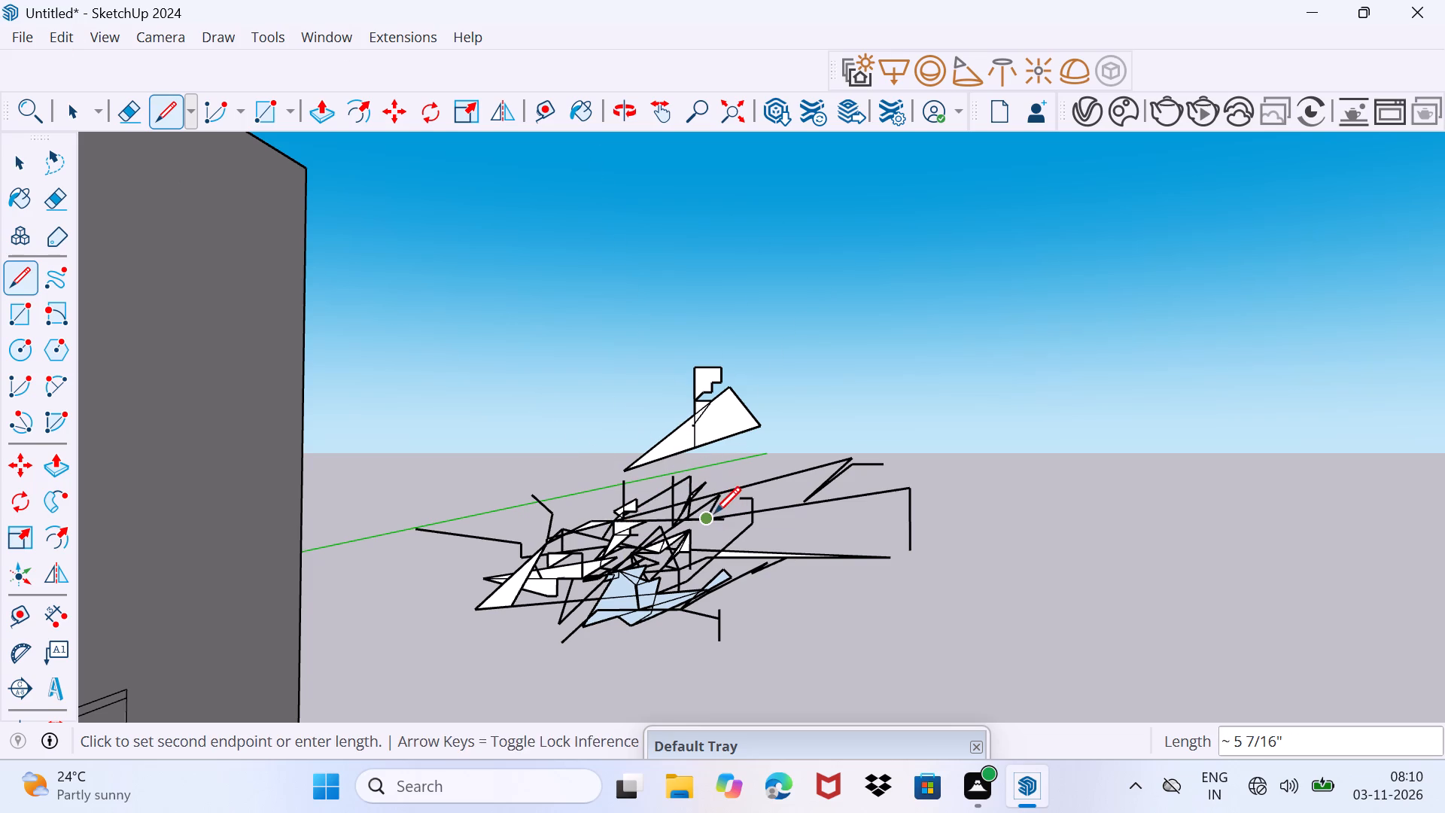
Extend a horizontal line out of the tangle and draw a diagonal about 1' 3/8" up to the long sloping line's tip.
{"action": "left_click", "coordinate": [819, 514]}
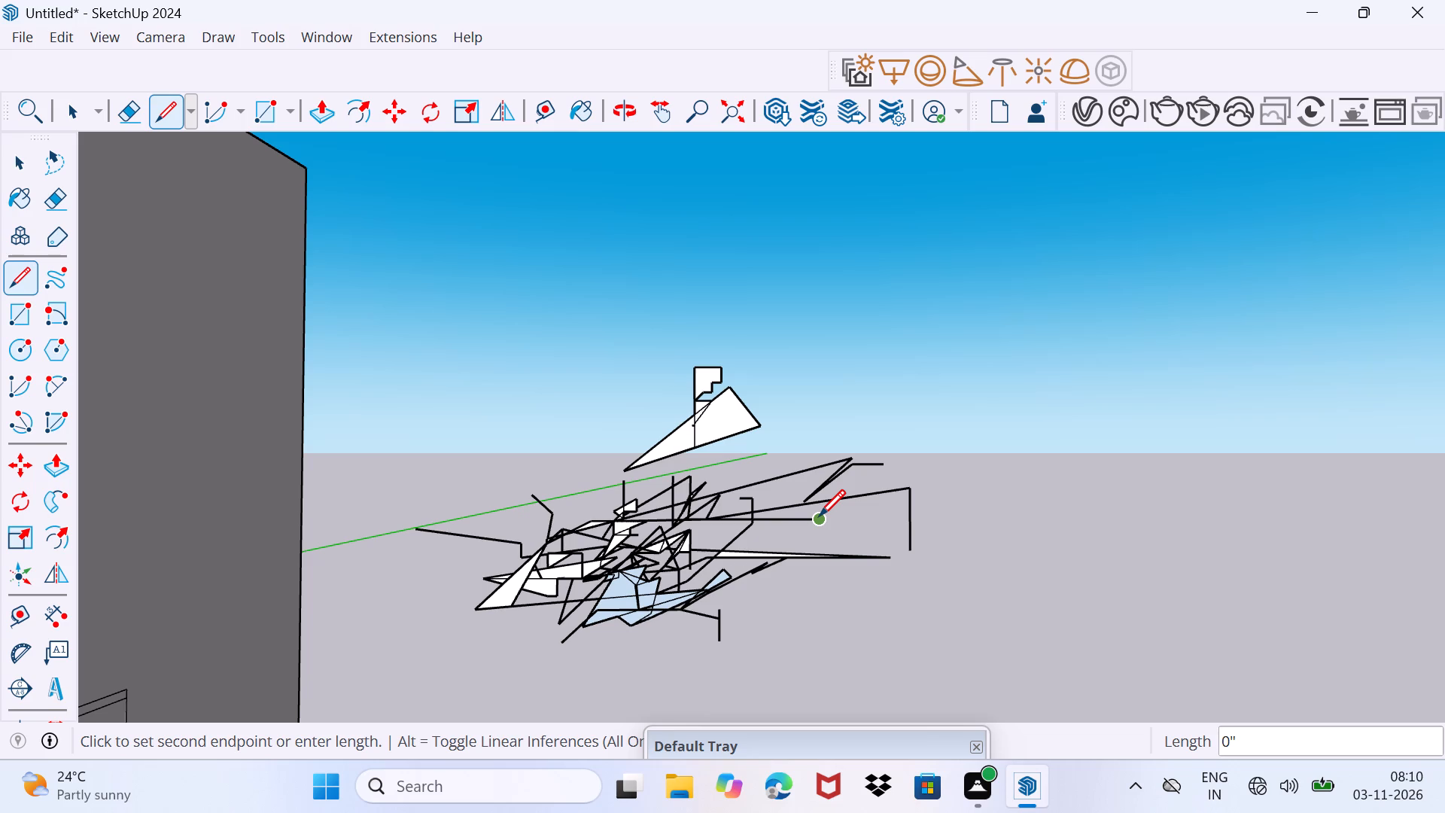
{"action": "left_click", "coordinate": [847, 464]}
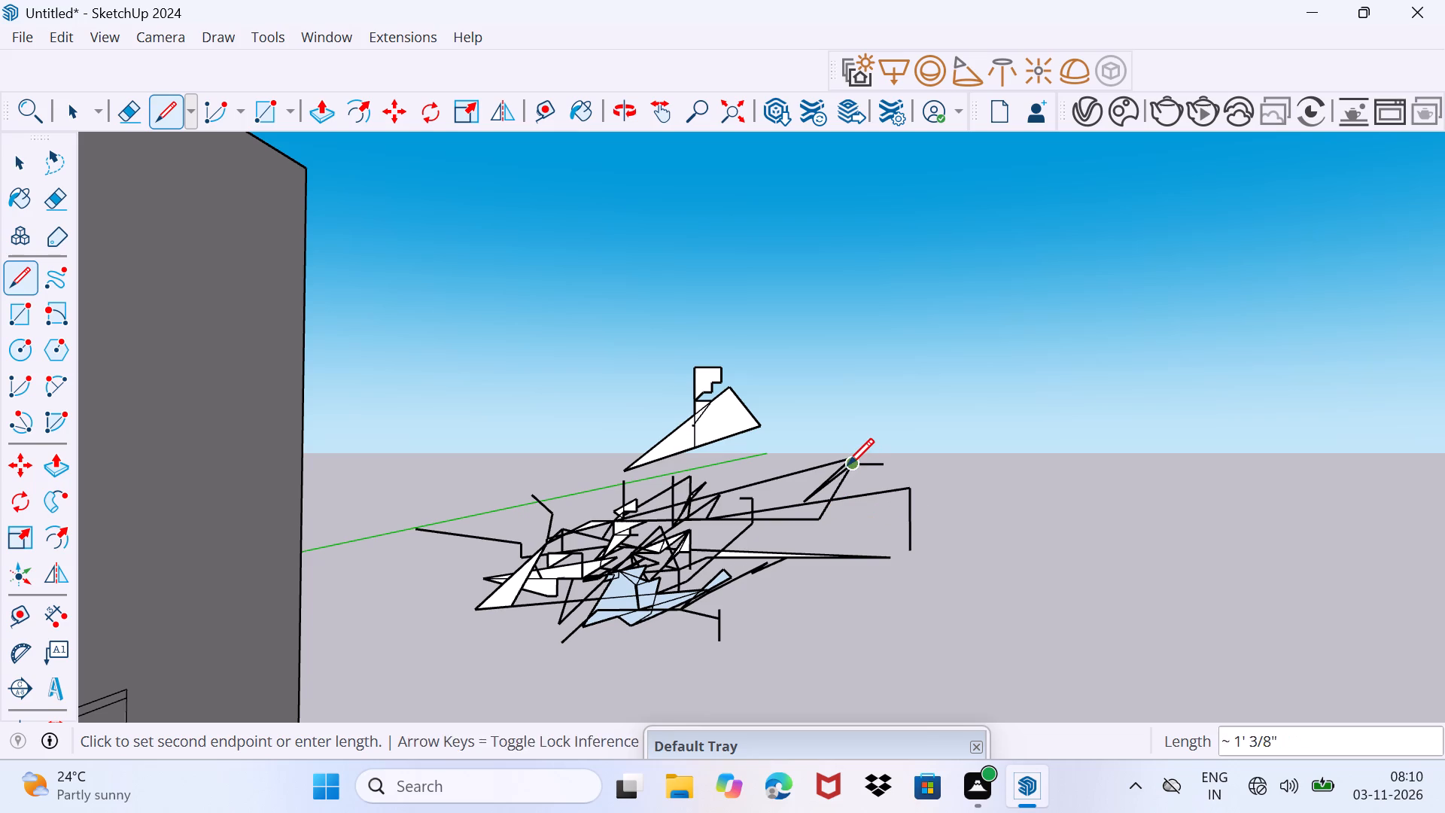
{"action": "left_click", "coordinate": [838, 464]}
{"action": "left_click", "coordinate": [838, 464]}
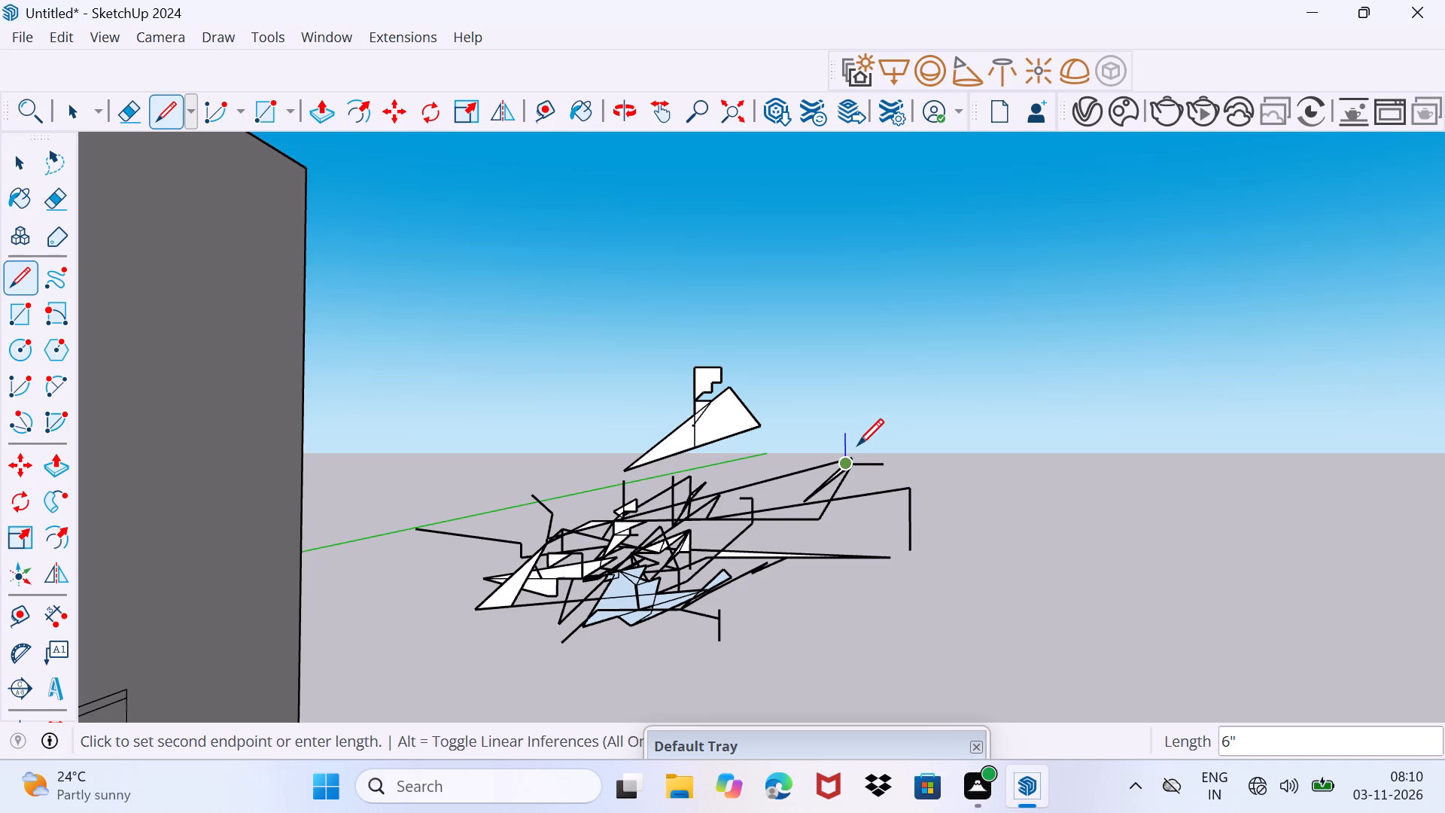
Draw a vertical line about 6" up from the tip, a sloping line back, and a short vertical up to the large triangle.
{"action": "left_click", "coordinate": [859, 434]}
{"action": "left_click", "coordinate": [754, 461]}
{"action": "left_click", "coordinate": [762, 444]}
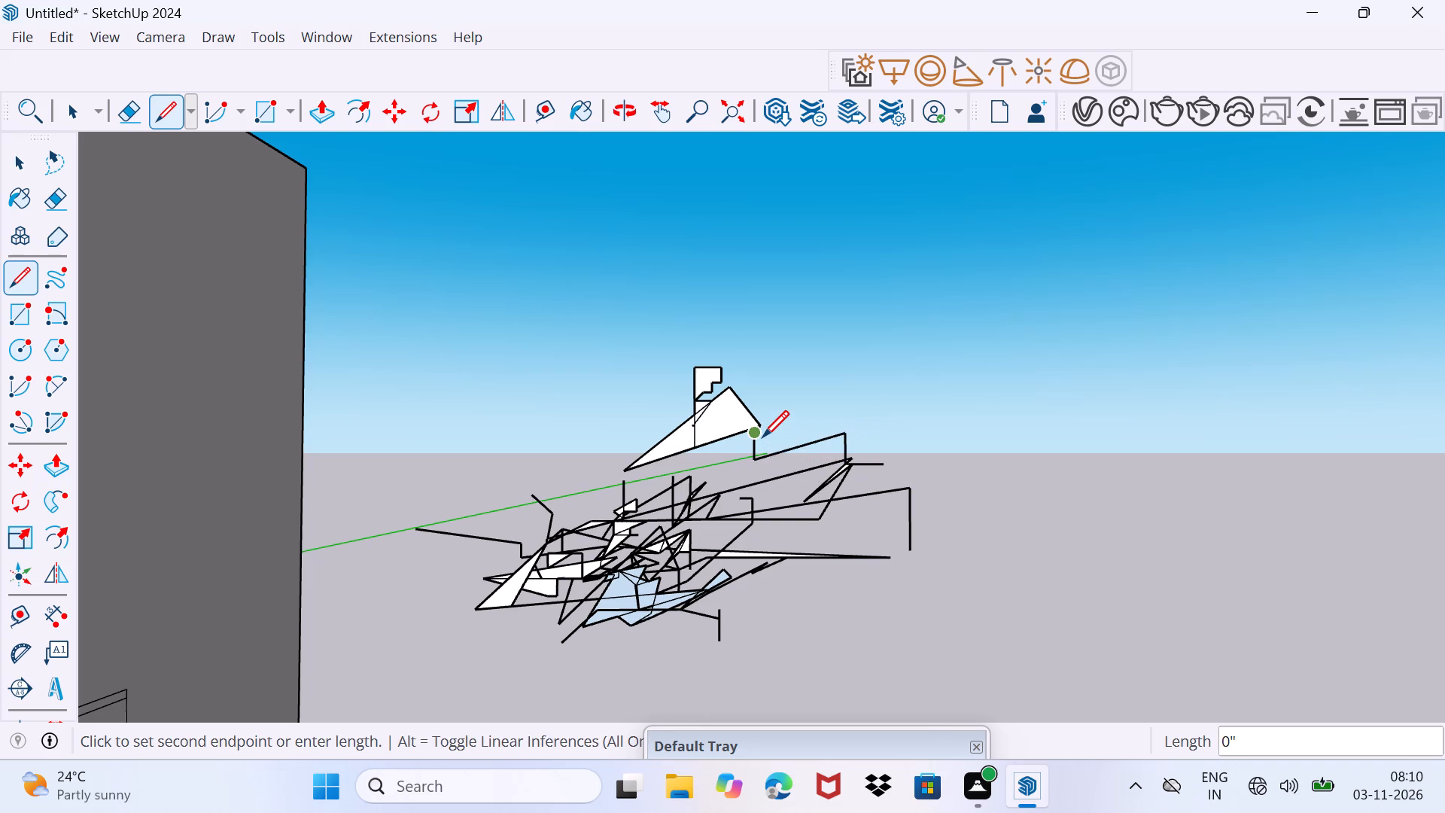
{"action": "left_click", "coordinate": [762, 437]}
Draw a line about 3 7/16" long across the notch of the stepped shape above the large triangle.
{"action": "left_click", "coordinate": [704, 386]}
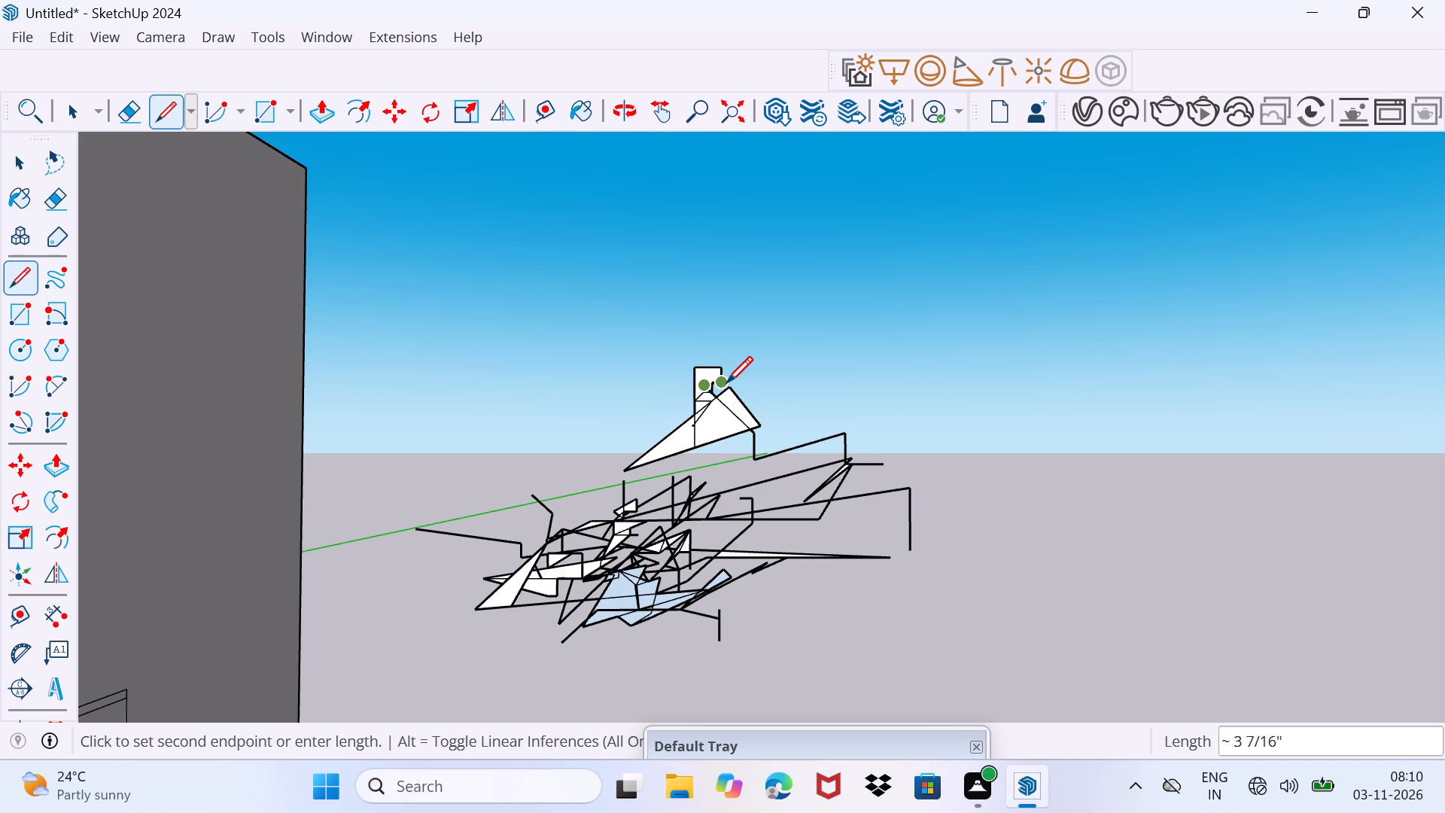
{"action": "left_click", "coordinate": [726, 382]}
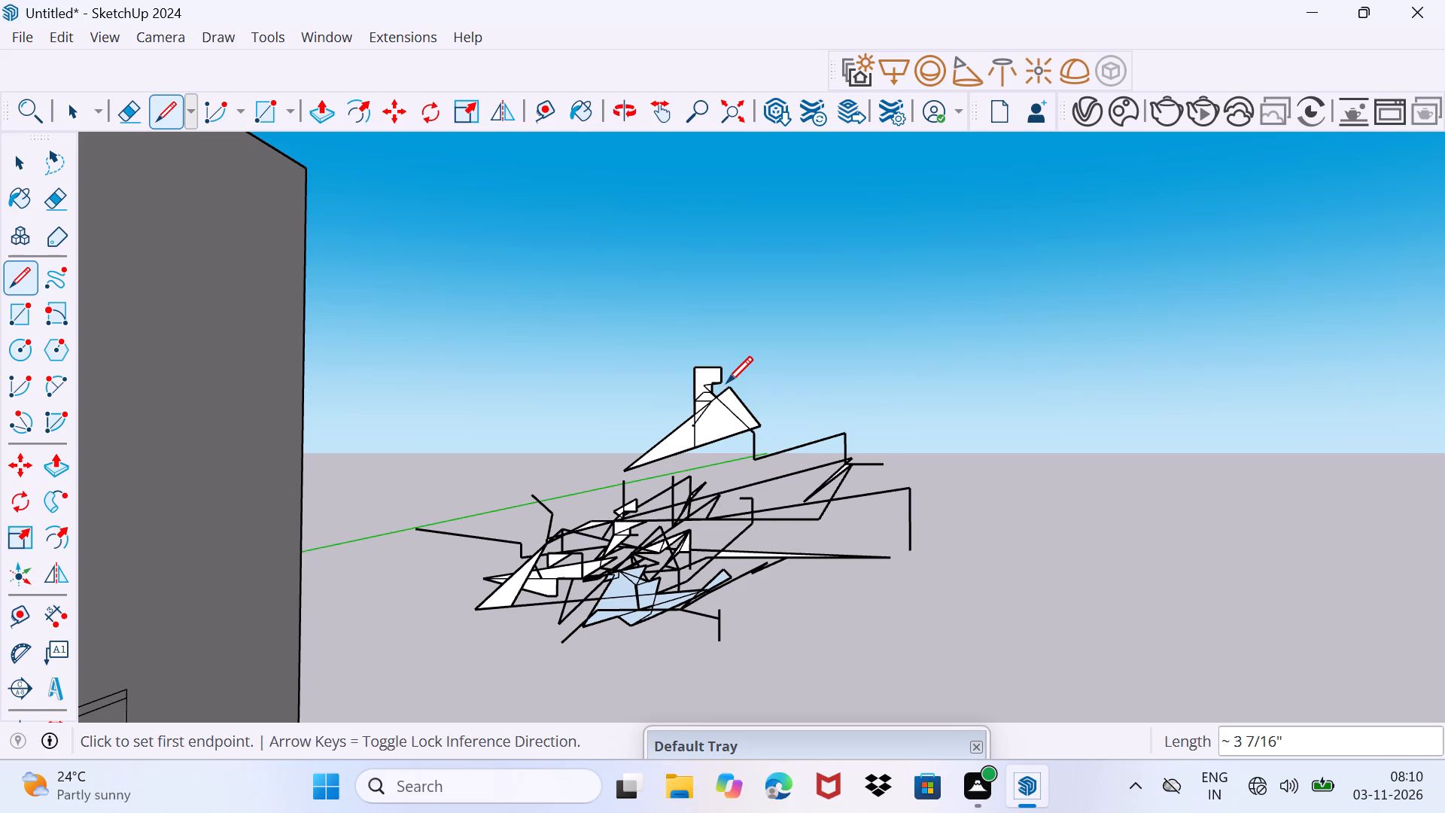
Draw a diagonal about 1' 7 3/4" up from the stepped shape, a vertical drop, a horizontal return and a 6" vertical line.
{"action": "left_click", "coordinate": [739, 382]}
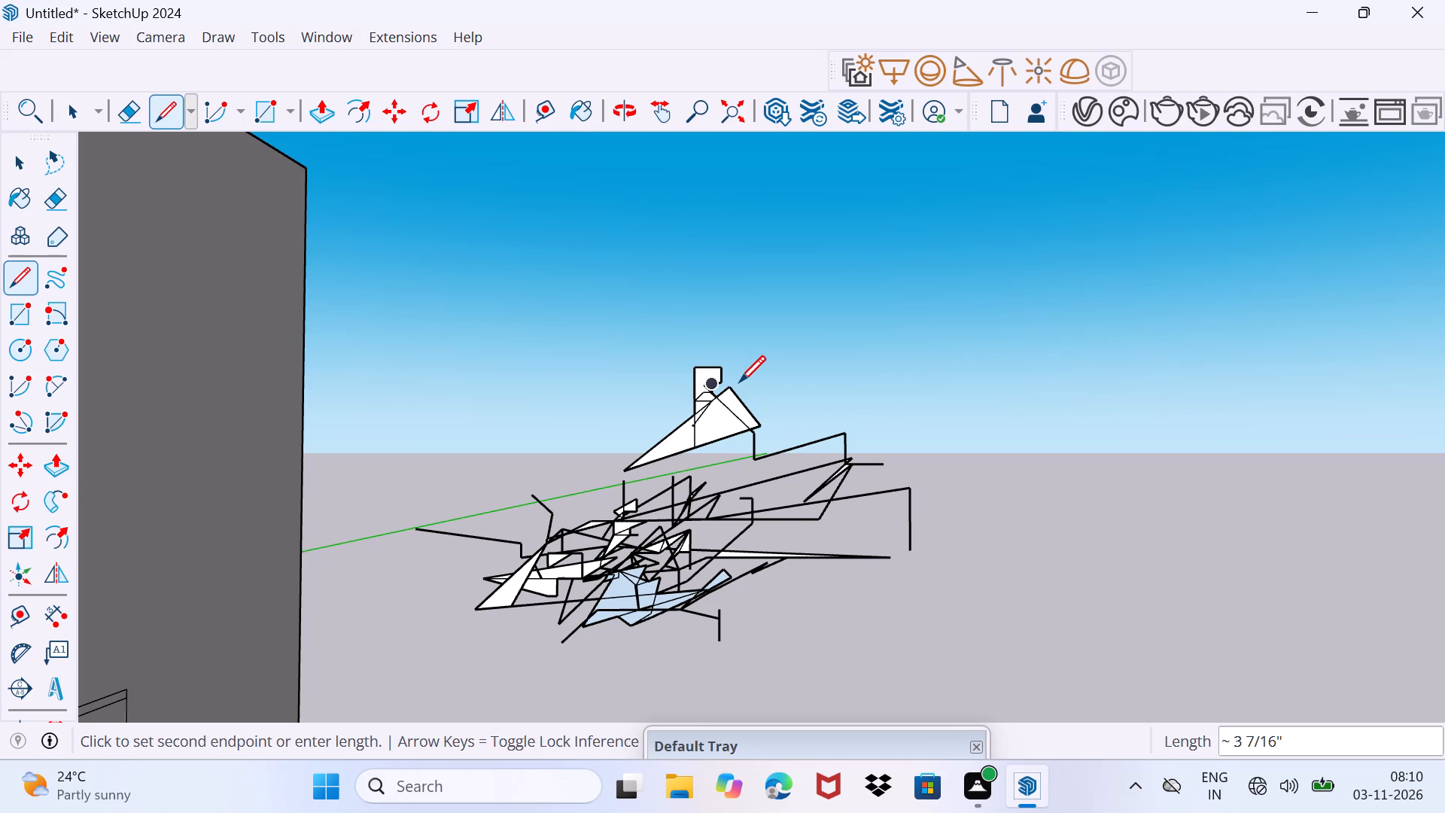
{"action": "left_click", "coordinate": [739, 382]}
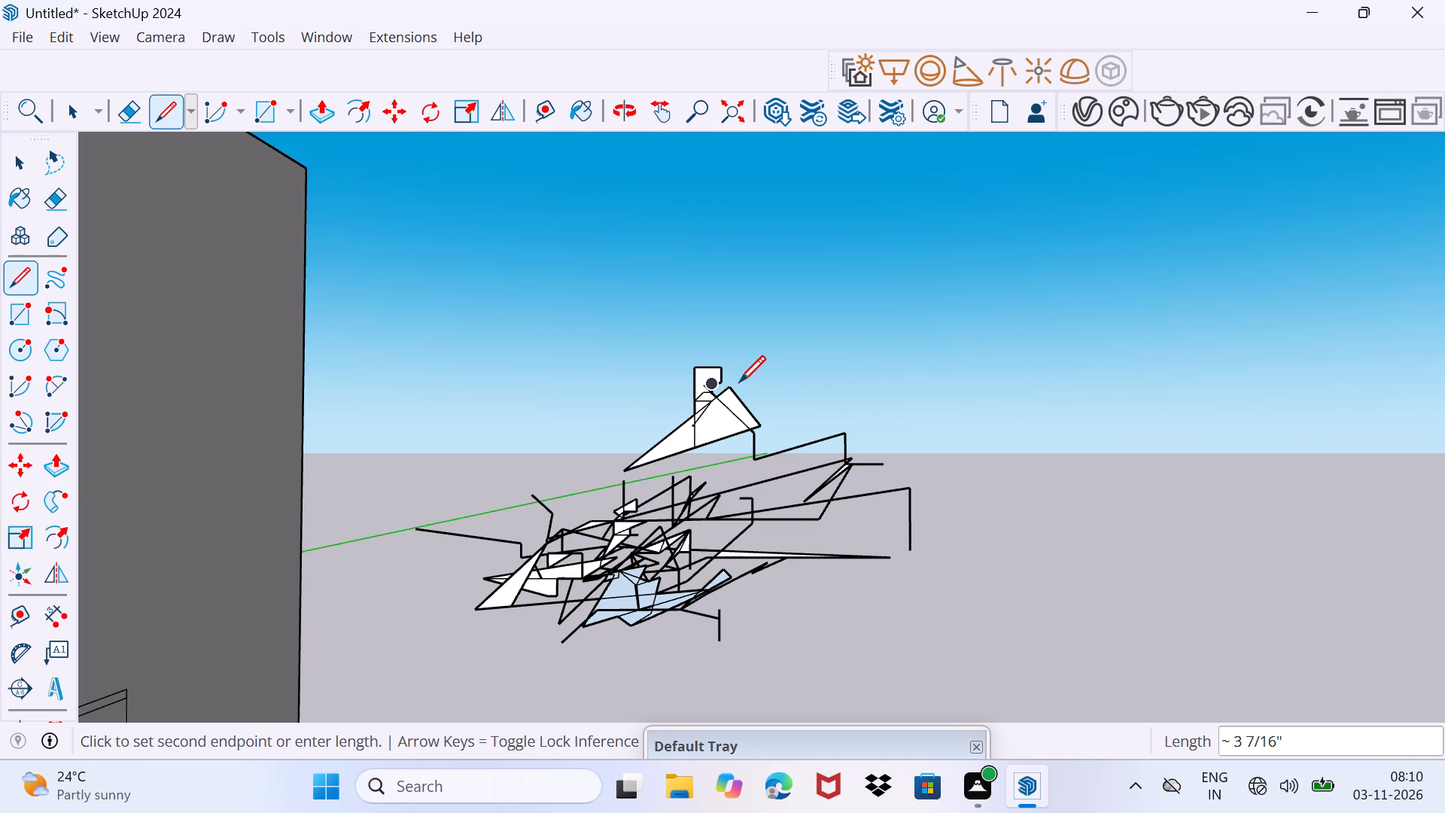
{"action": "left_click", "coordinate": [739, 382]}
{"action": "left_click", "coordinate": [793, 318]}
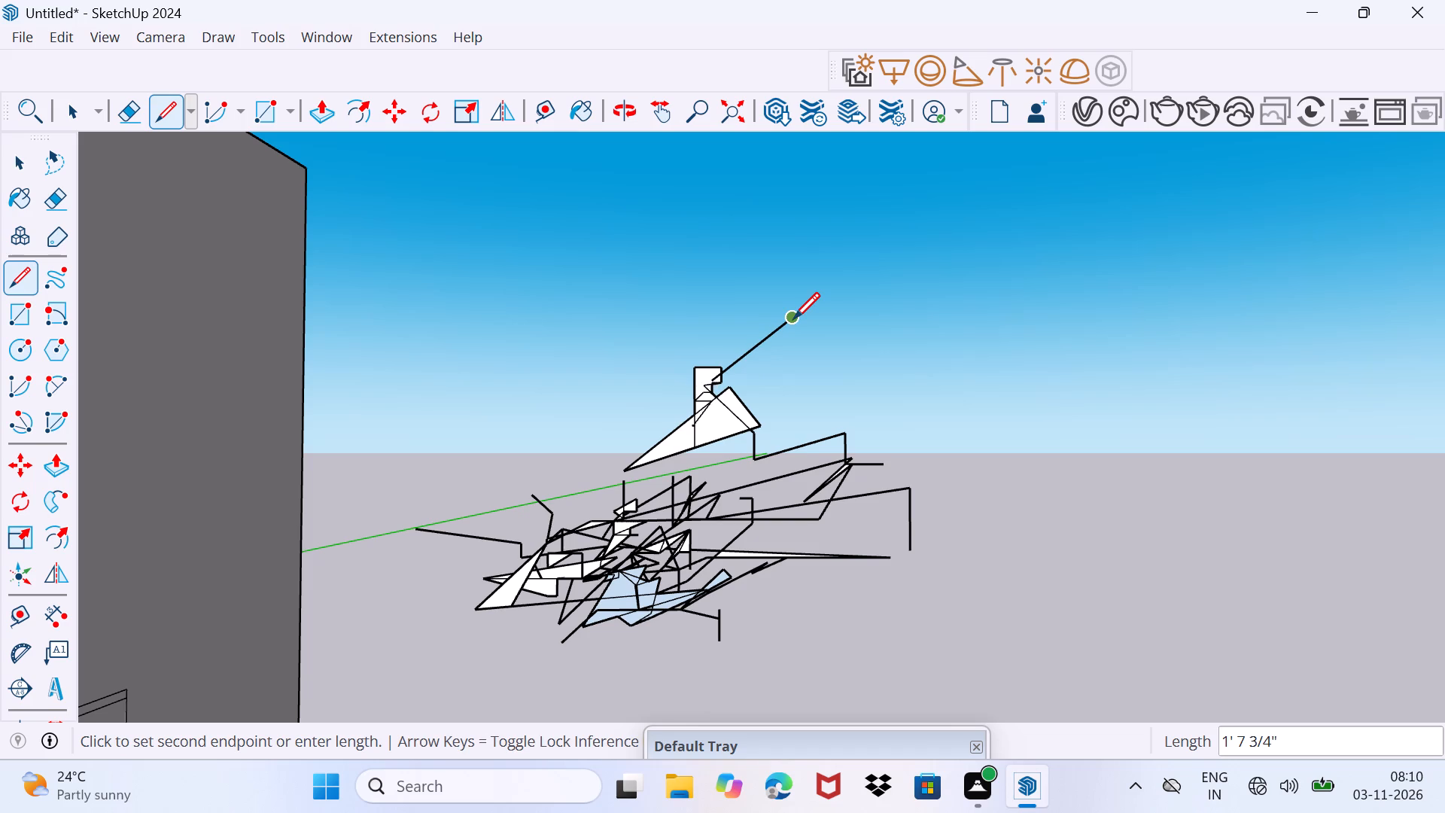
{"action": "left_click", "coordinate": [789, 368]}
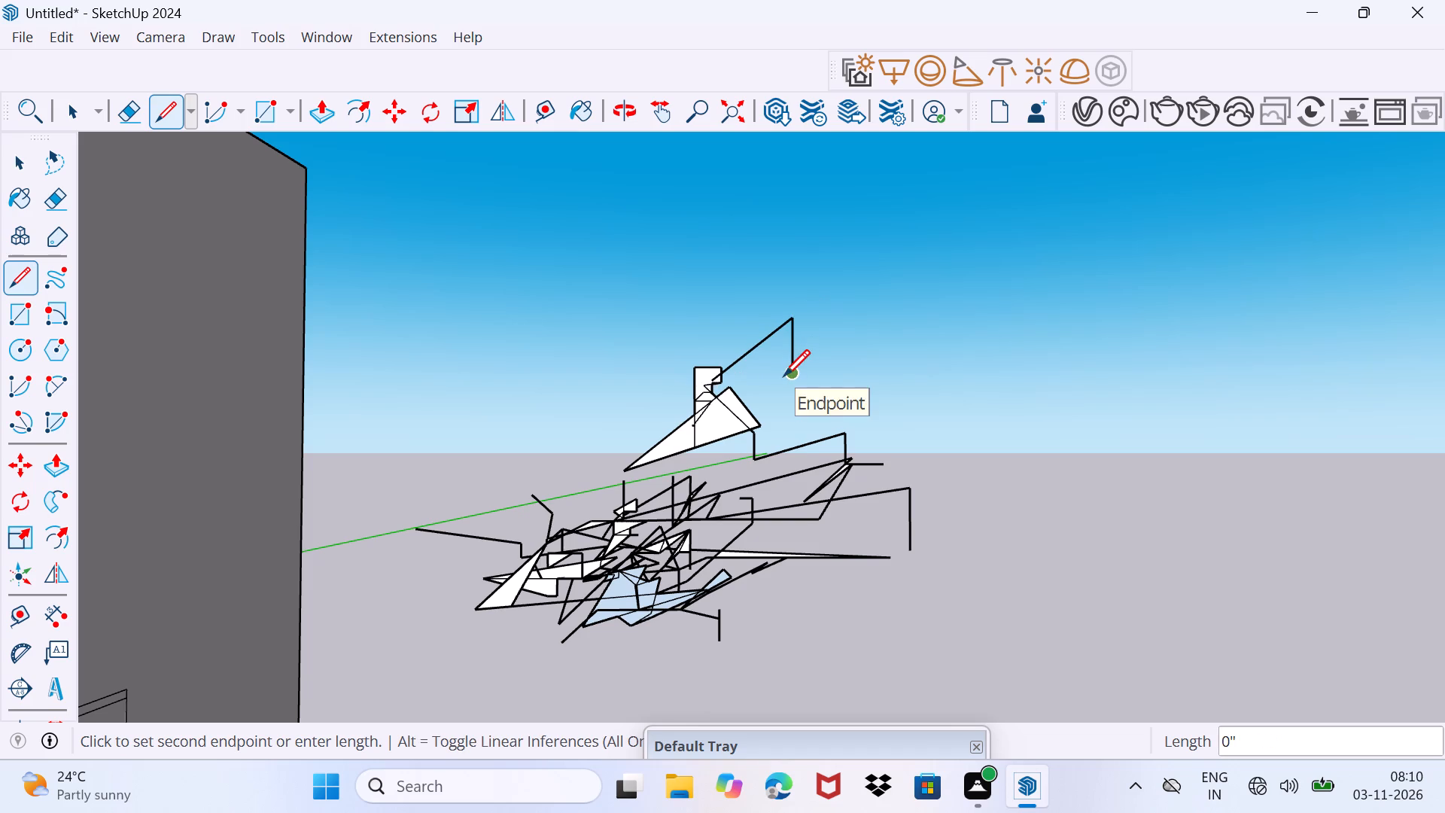
{"action": "left_click", "coordinate": [777, 383]}
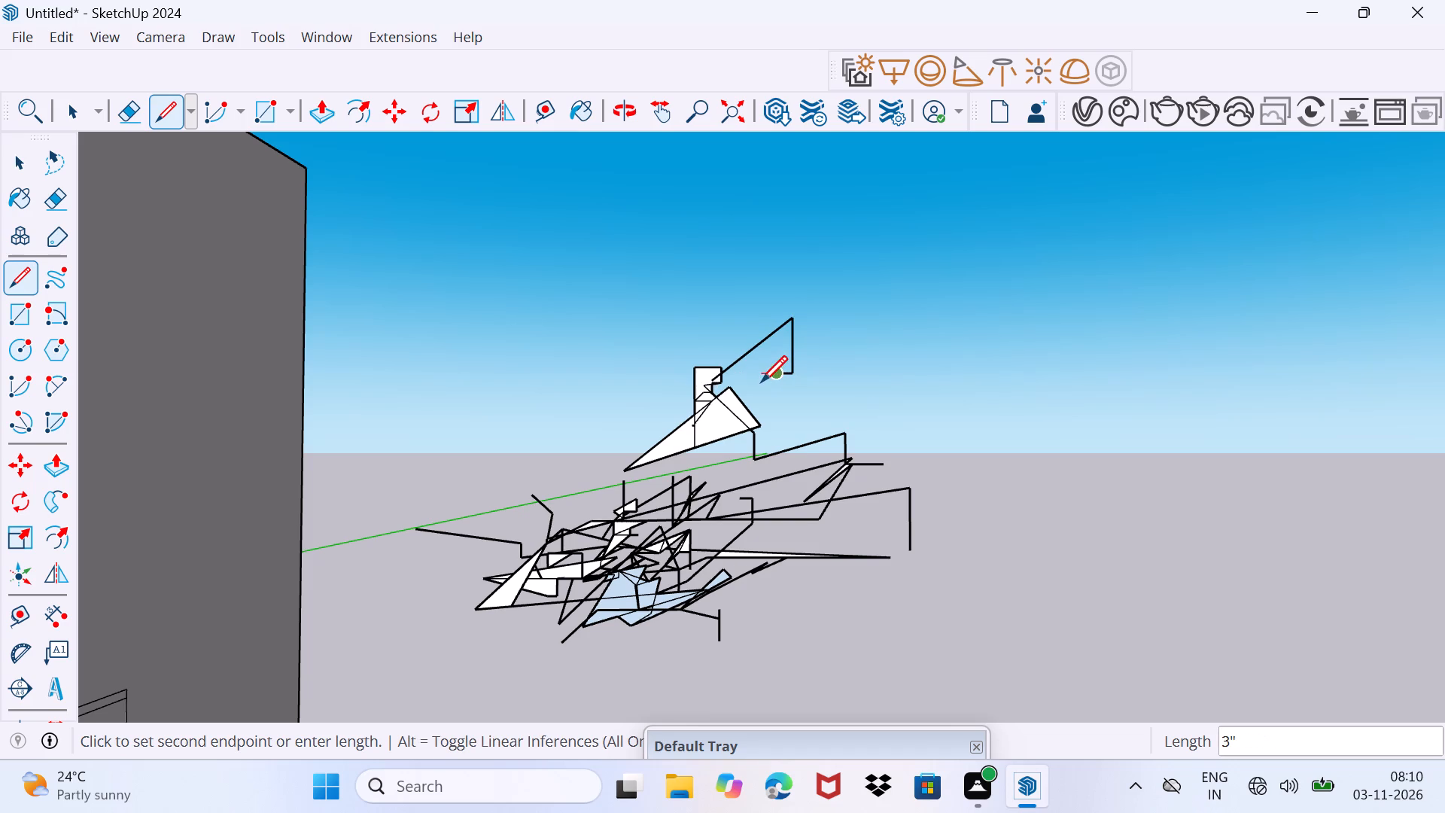
{"action": "left_click", "coordinate": [761, 382]}
{"action": "left_click", "coordinate": [762, 382]}
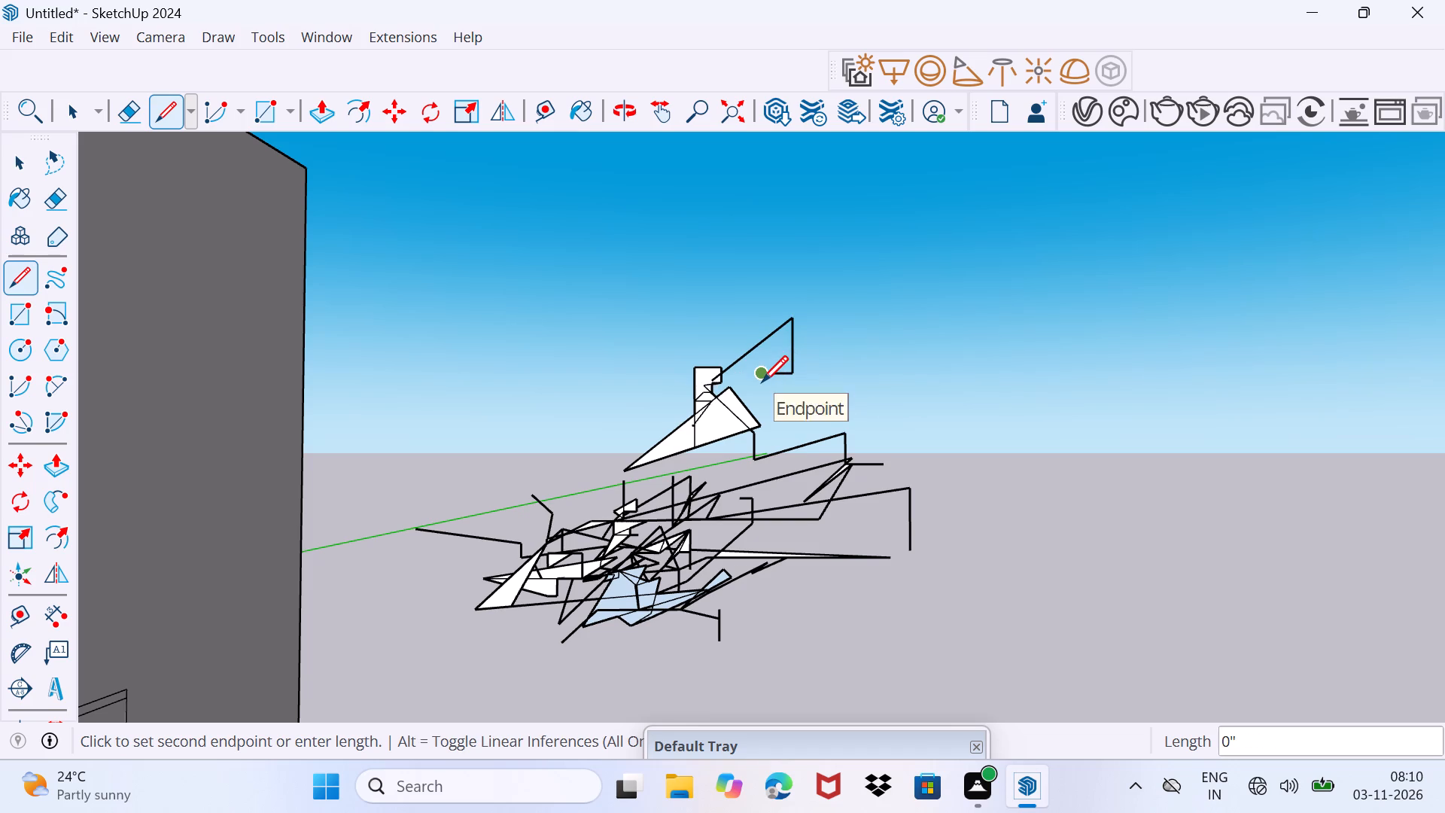
{"action": "left_click", "coordinate": [765, 396]}
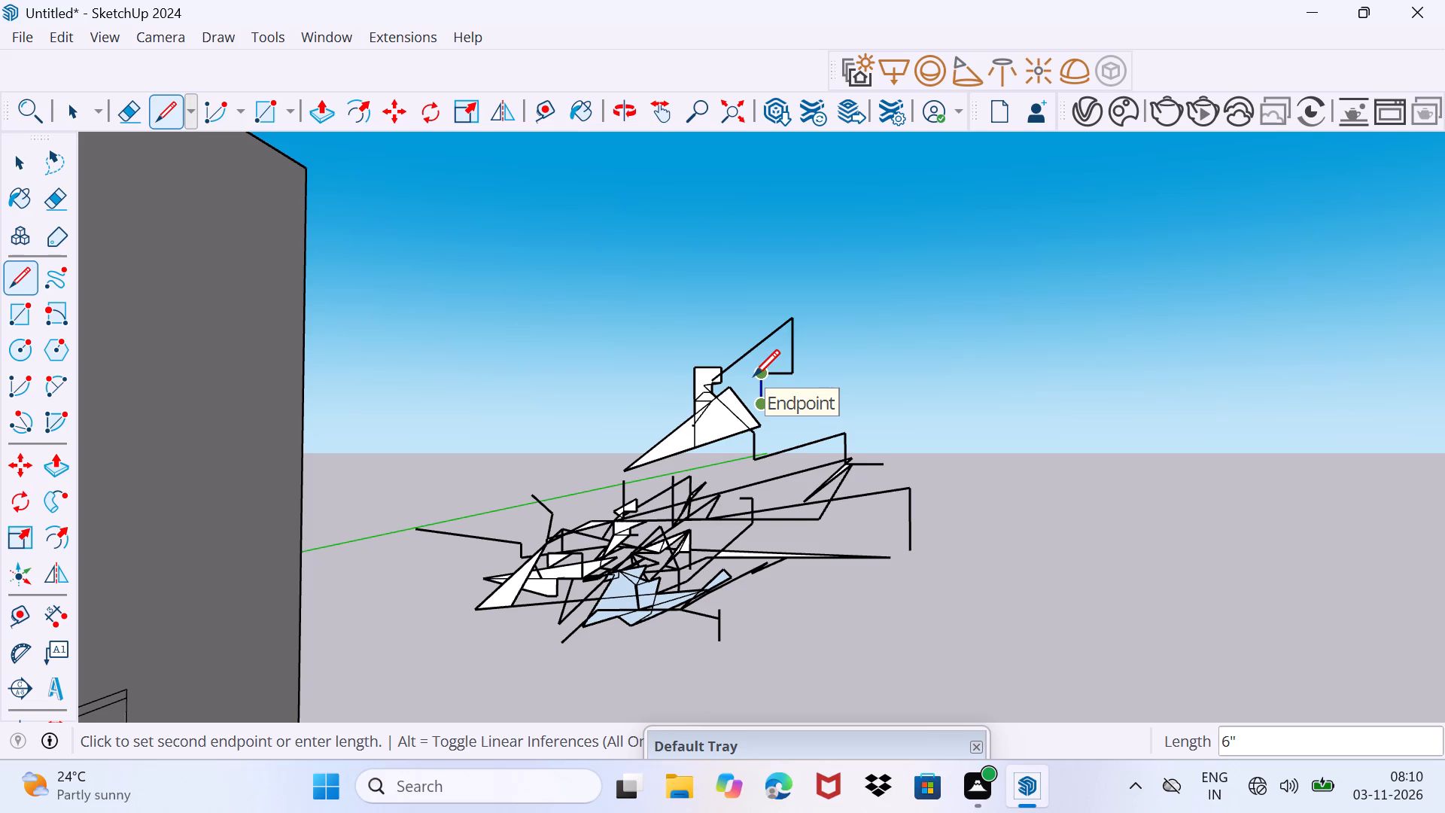
{"action": "left_click", "coordinate": [753, 376]}
Draw a horizontal line about 6 1/8" from the large triangle's corner and a sloping line about 7 1/8" down to the edge below.
{"action": "left_click", "coordinate": [747, 415]}
{"action": "left_click", "coordinate": [805, 432]}
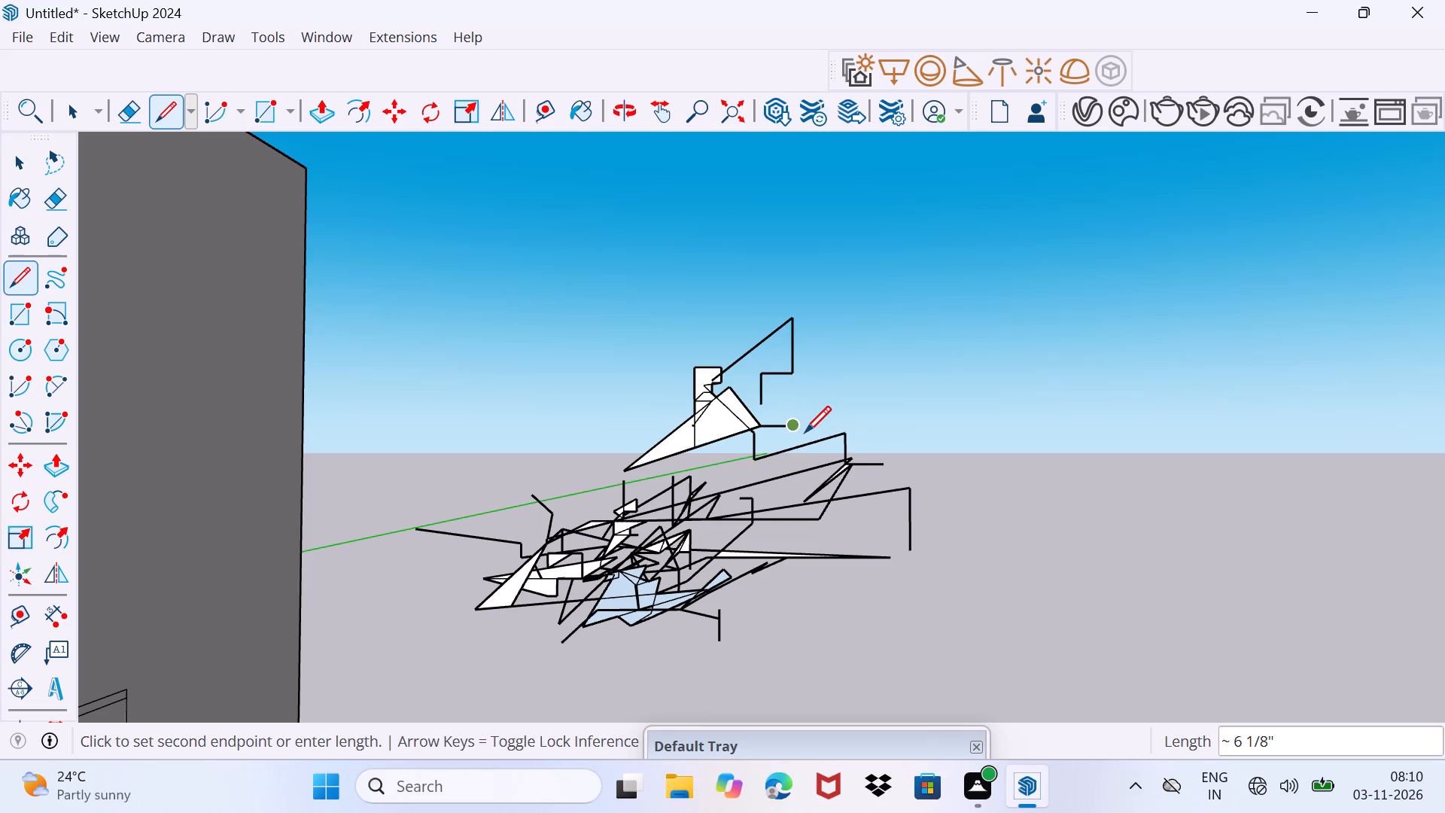
{"action": "left_click", "coordinate": [804, 432]}
{"action": "left_click", "coordinate": [827, 436]}
{"action": "left_click", "coordinate": [821, 430]}
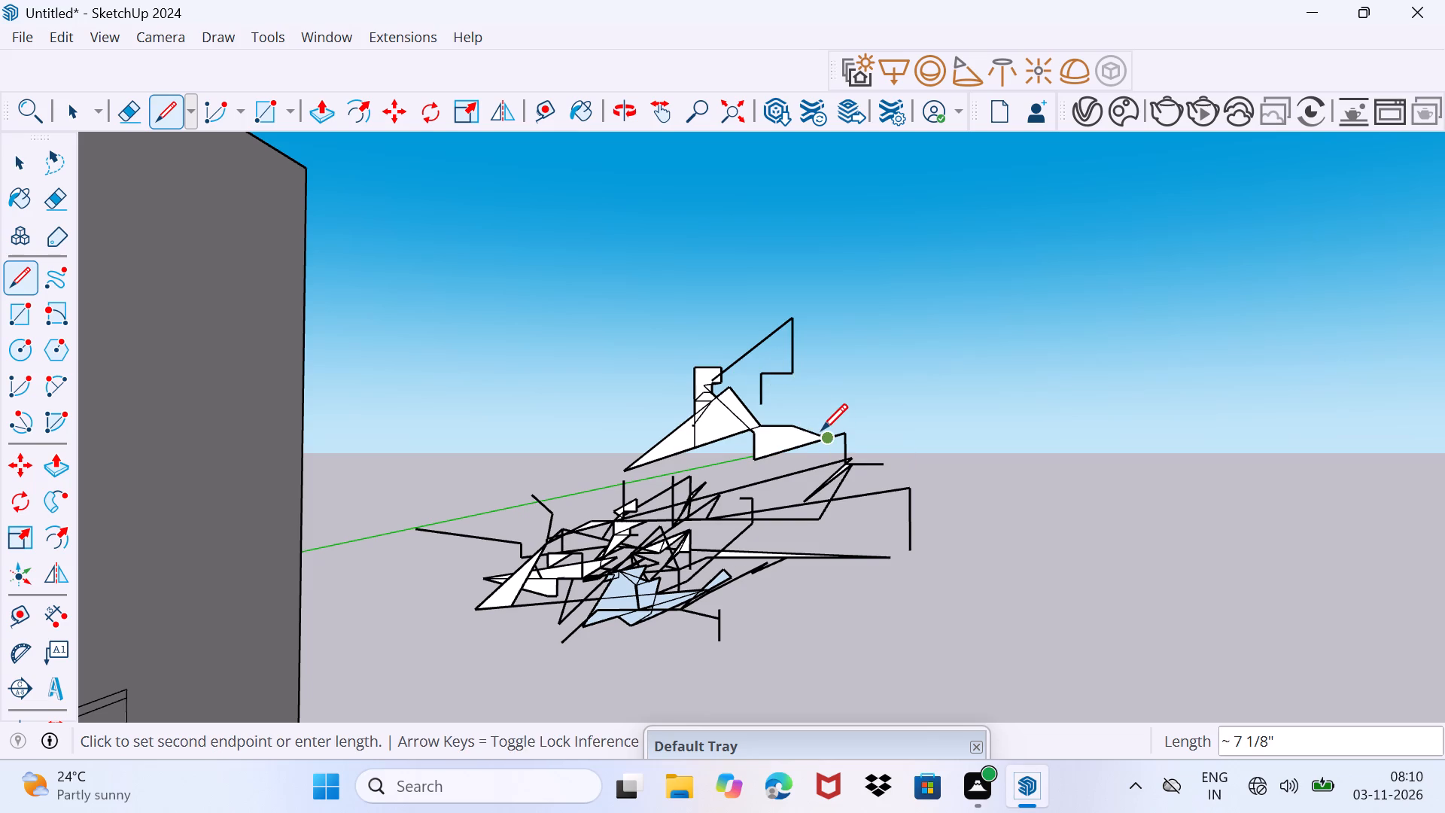
Extend a short horizontal line past the new face's tip and draw a vertical line up from its end.
{"action": "left_click", "coordinate": [867, 425]}
{"action": "left_click", "coordinate": [862, 427]}
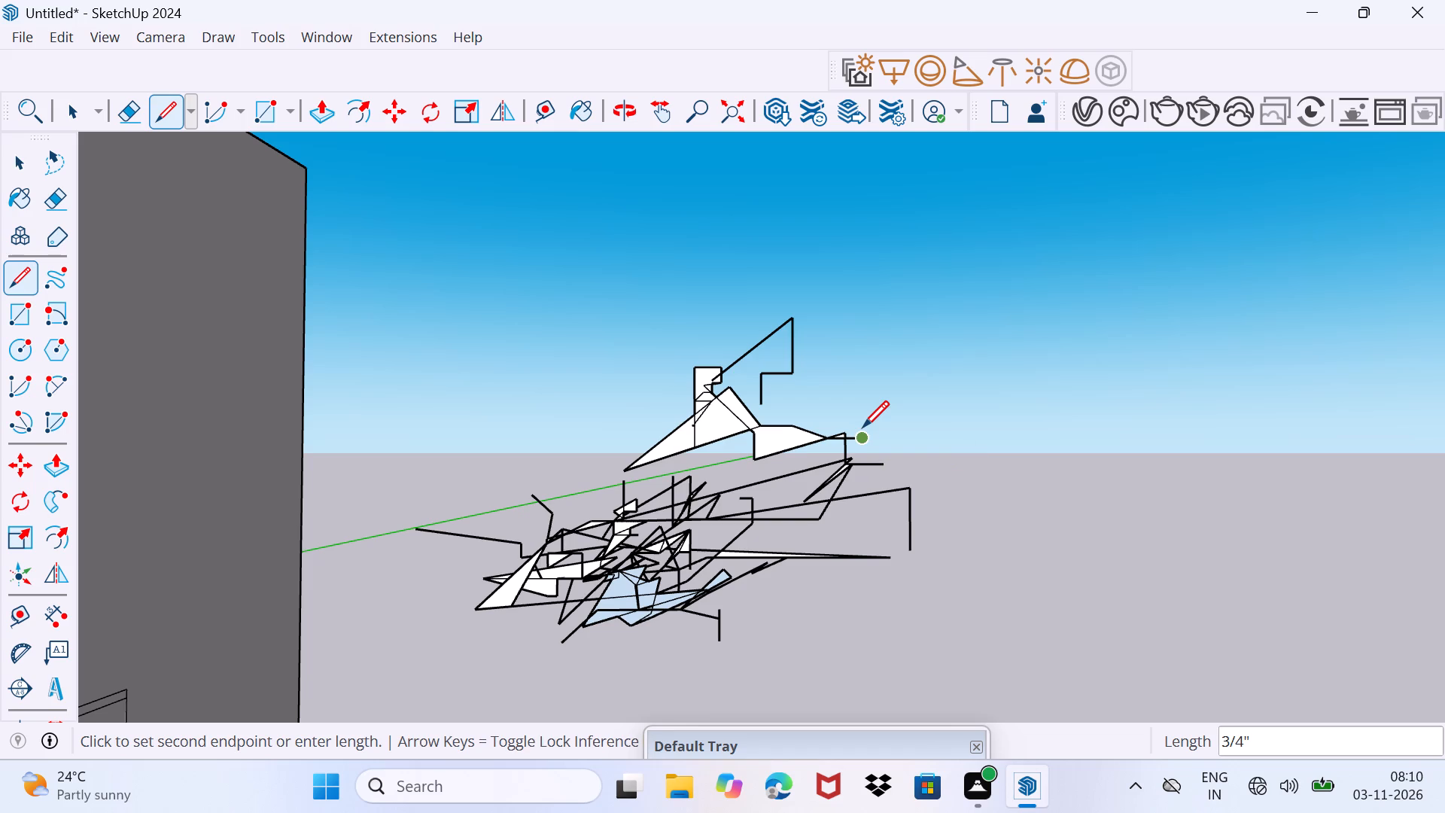
{"action": "left_click", "coordinate": [862, 427]}
{"action": "left_click", "coordinate": [862, 427]}
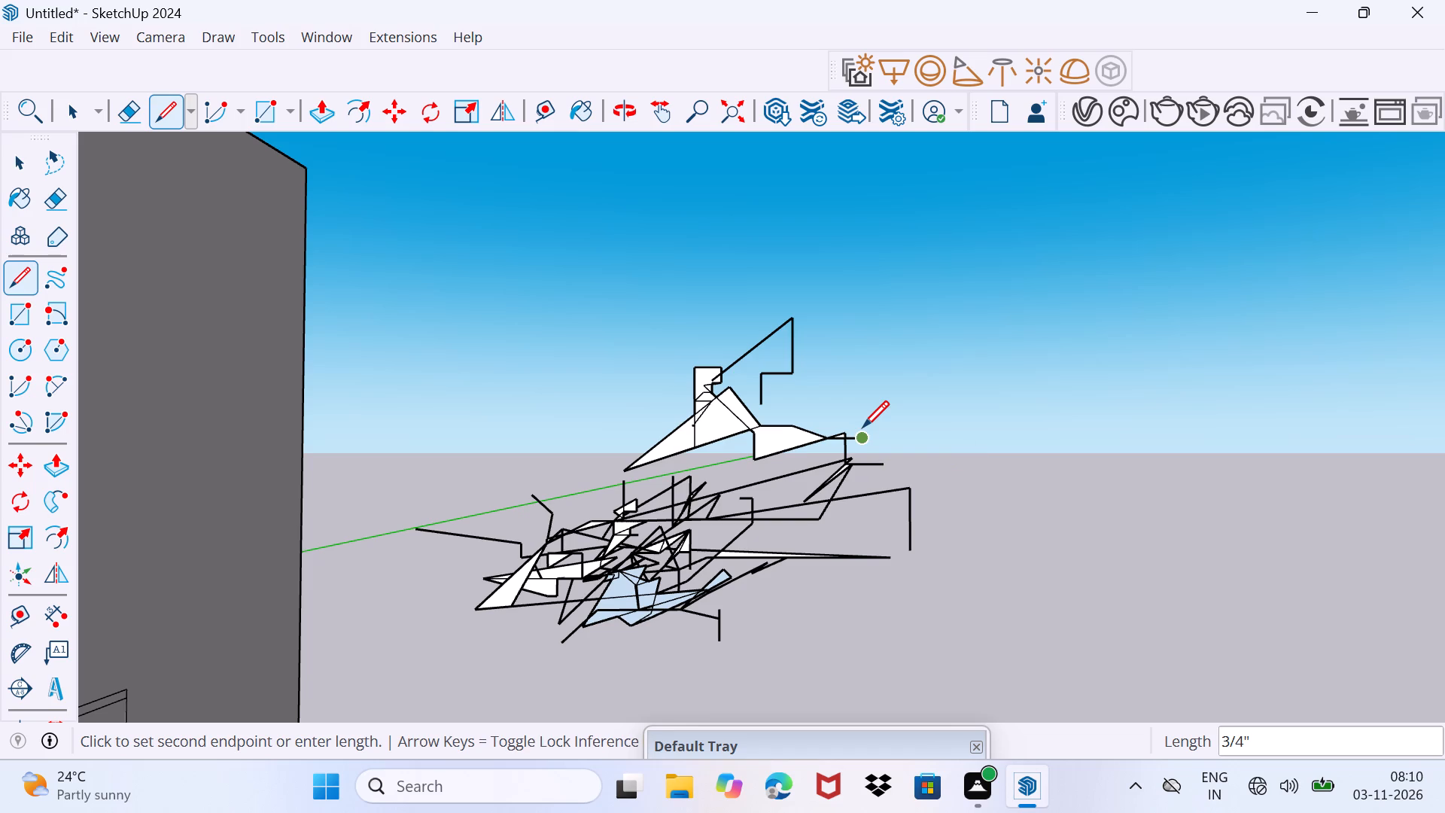
{"action": "left_click", "coordinate": [862, 427]}
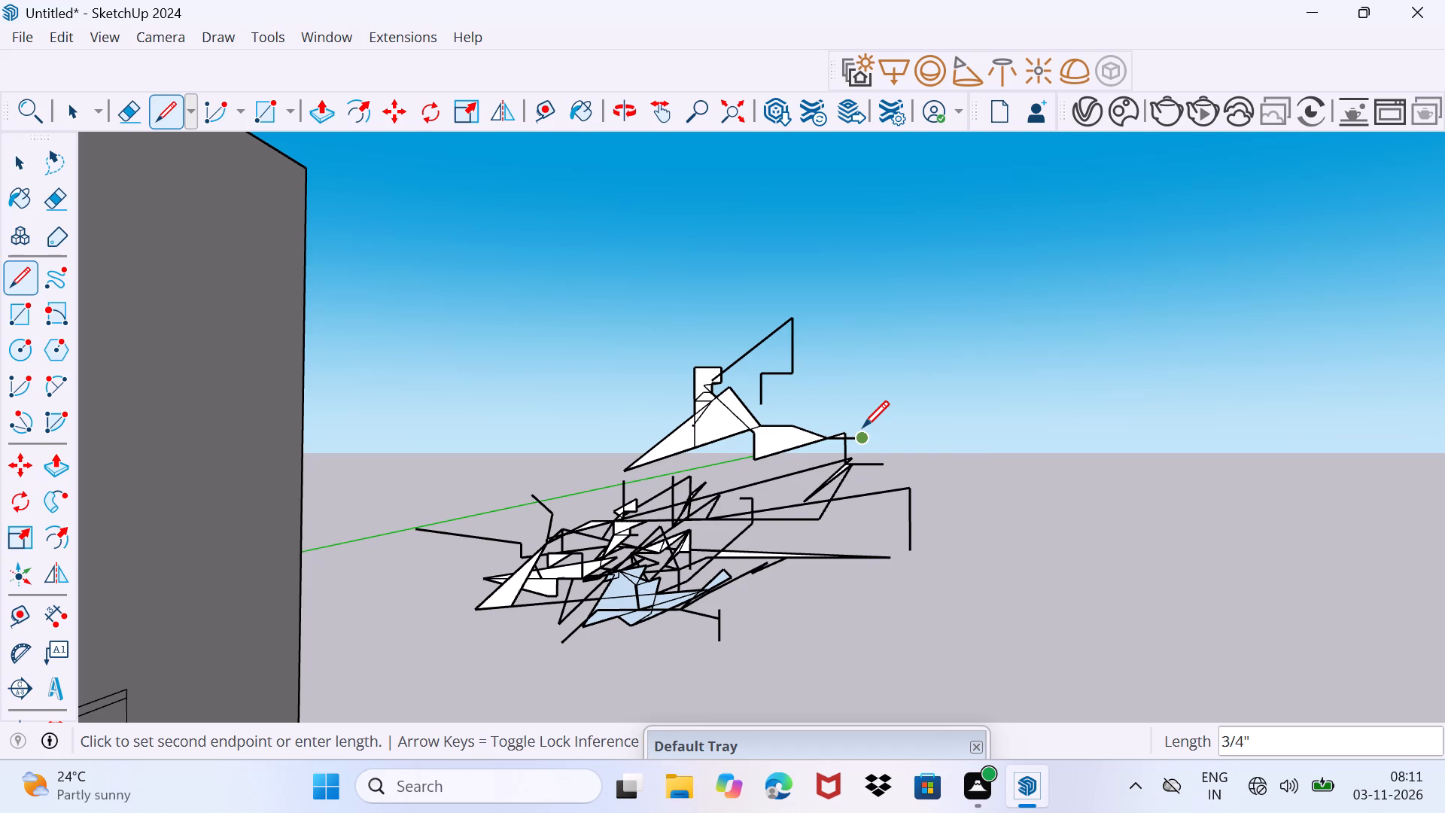
{"action": "left_click", "coordinate": [862, 425]}
{"action": "left_click", "coordinate": [862, 422]}
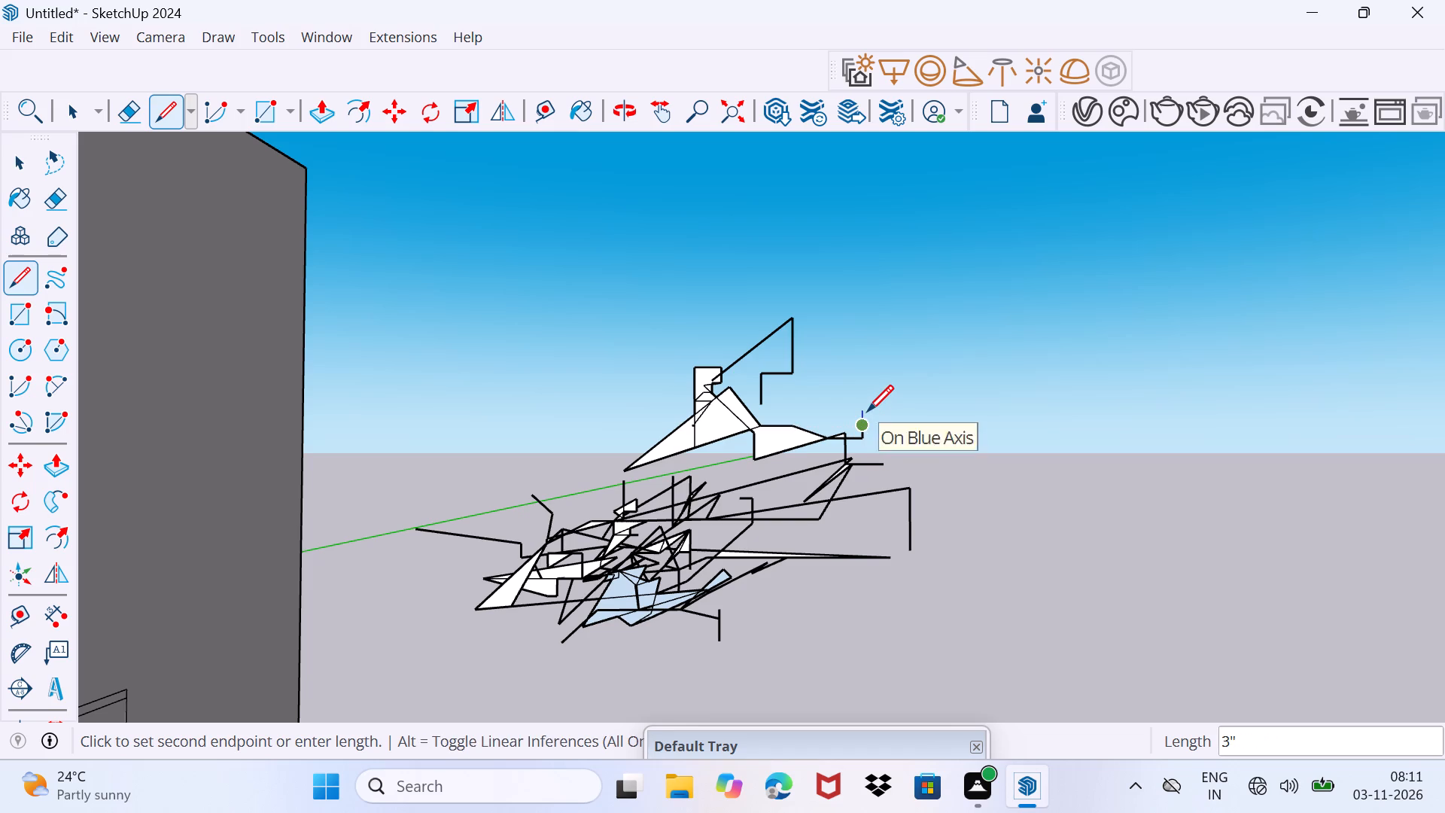
{"action": "left_click", "coordinate": [867, 411]}
{"action": "left_click", "coordinate": [859, 414]}
Draw a short horizontal line from the vertical's top, a long diagonal down, and a long near-horizontal line back to the tangle.
{"action": "left_click_drag", "start_coordinate": [893, 433], "coordinate": [902, 449]}
{"action": "left_click_drag", "start_coordinate": [1089, 504], "coordinate": [1069, 525]}
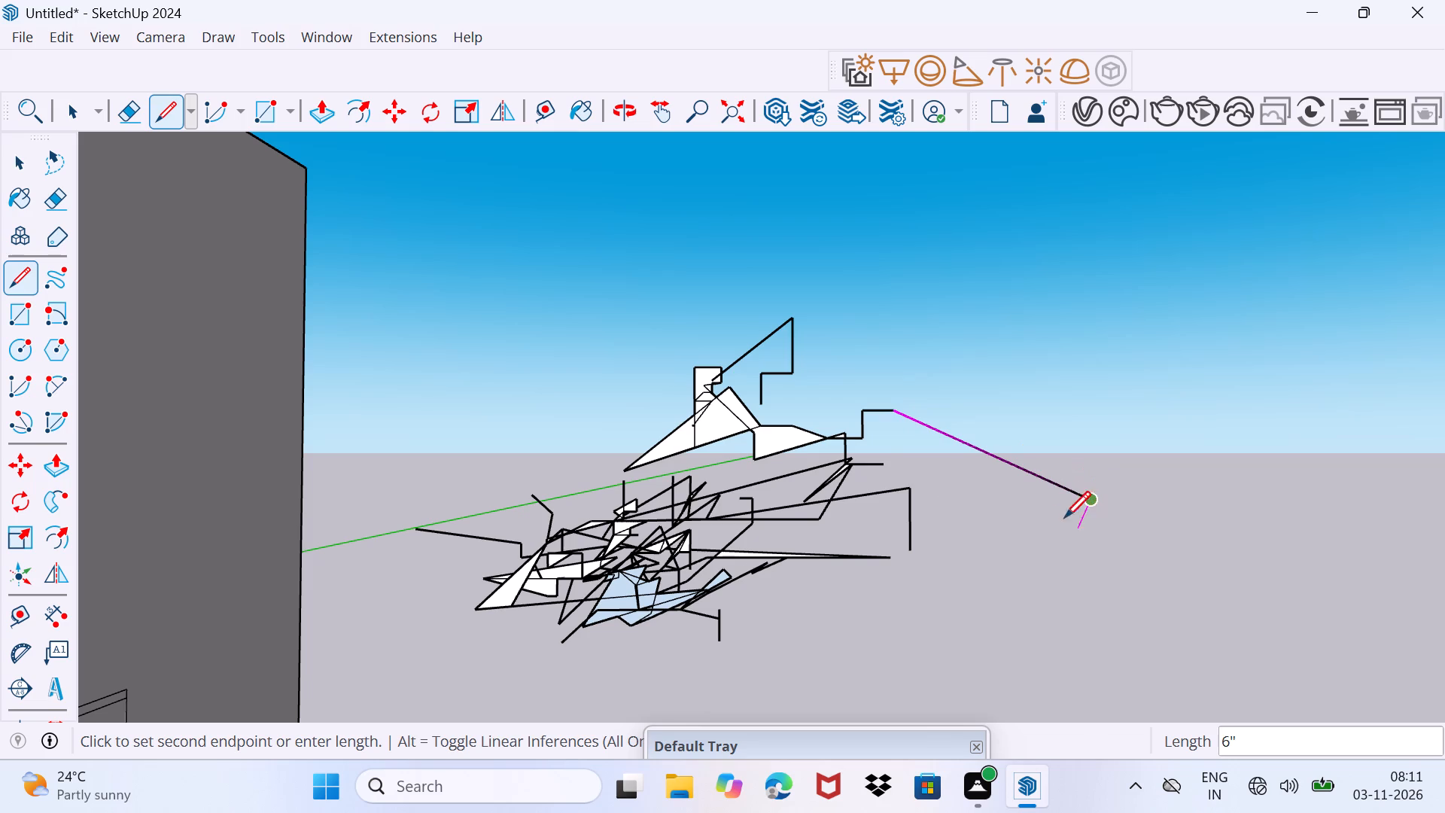
{"action": "left_click", "coordinate": [875, 487]}
Draw a short diagonal up from the return line's end and a short horizontal line from its top.
{"action": "left_click", "coordinate": [910, 455]}
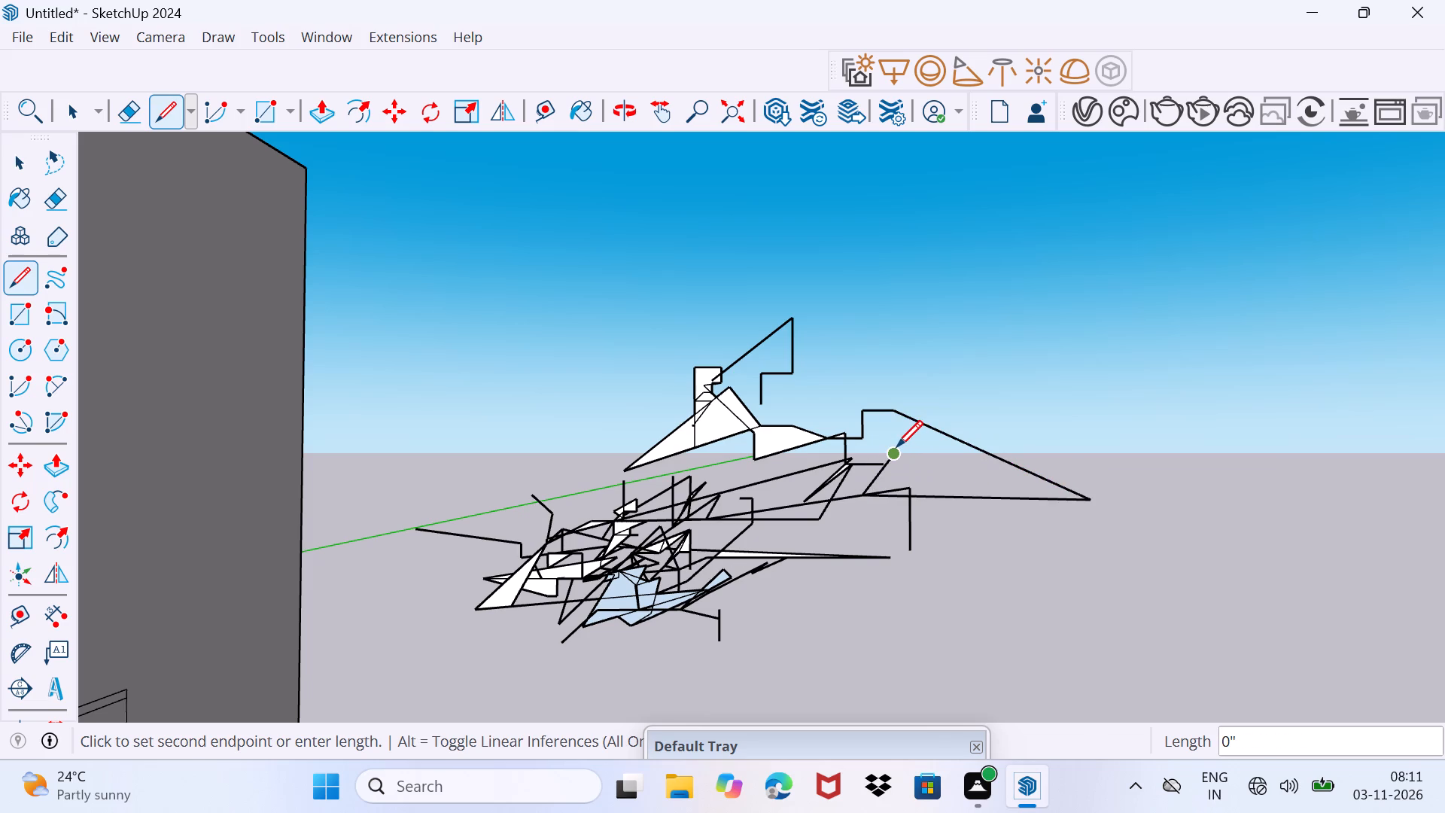
{"action": "left_click", "coordinate": [893, 446]}
{"action": "left_click", "coordinate": [929, 443]}
{"action": "left_click", "coordinate": [929, 443]}
{"action": "left_click", "coordinate": [917, 446]}
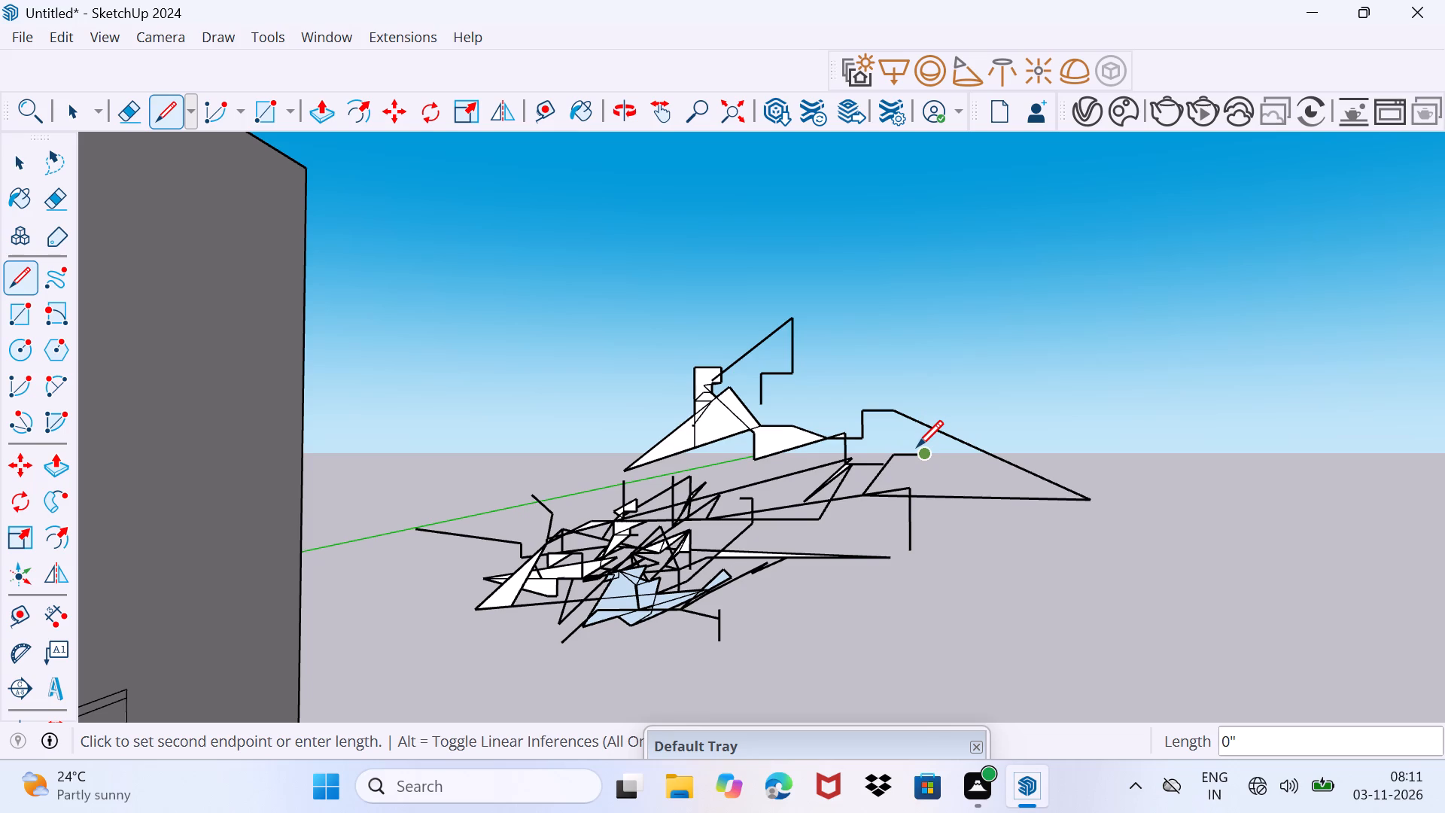
{"action": "left_click", "coordinate": [917, 446]}
Draw a polyline below the wedge: diagonal down, about 3' 2 5/16" across, a step rising about 4 1/4", and back to the wedge's tip.
{"action": "left_click", "coordinate": [890, 458]}
{"action": "left_click", "coordinate": [861, 490]}
{"action": "left_click", "coordinate": [830, 534]}
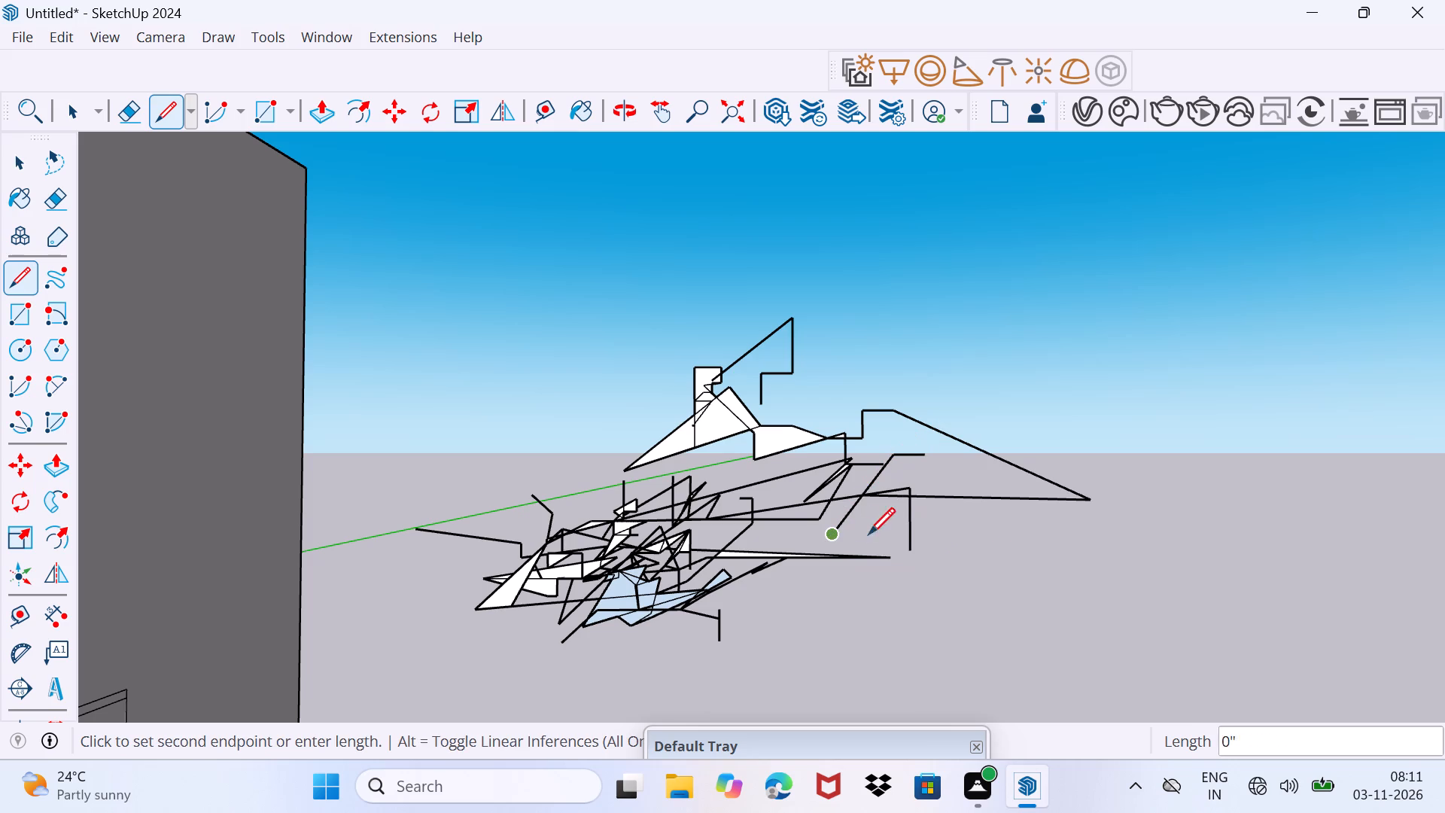
{"action": "left_click", "coordinate": [1027, 575]}
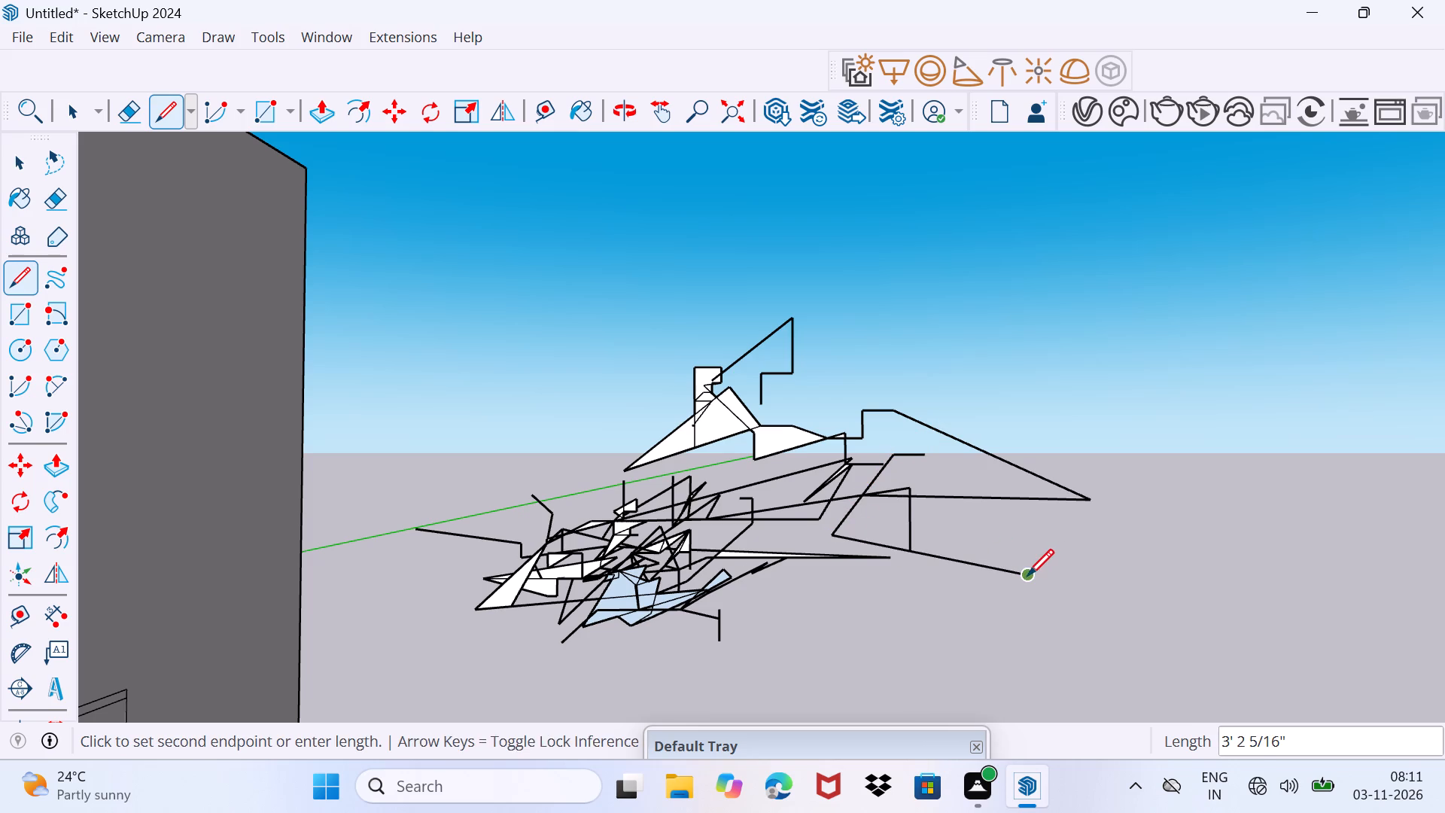
{"action": "left_click", "coordinate": [1105, 557]}
{"action": "left_click", "coordinate": [1091, 553]}
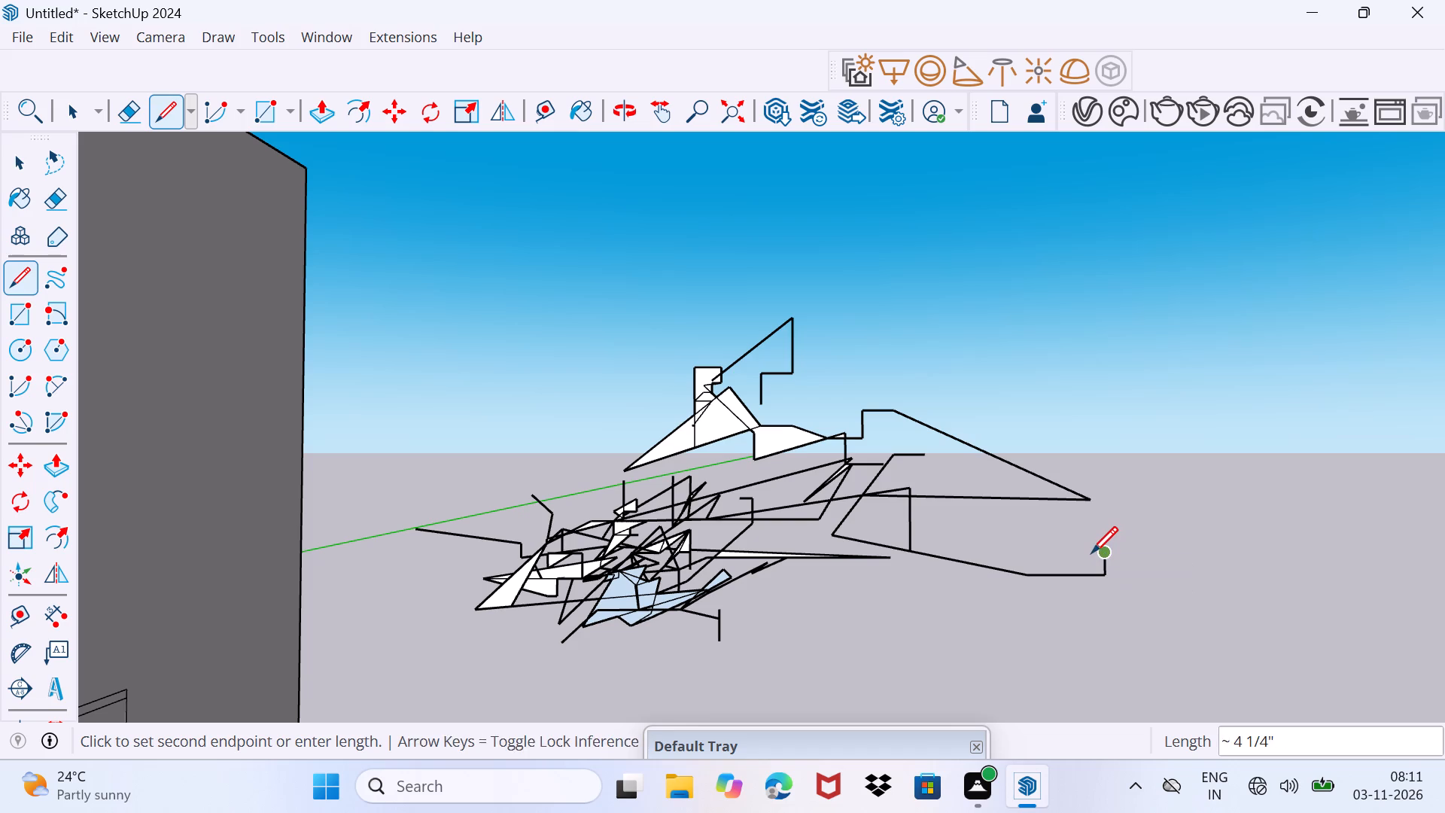
{"action": "left_click", "coordinate": [1149, 537]}
{"action": "left_click", "coordinate": [1113, 512]}
{"action": "left_click", "coordinate": [1091, 503]}
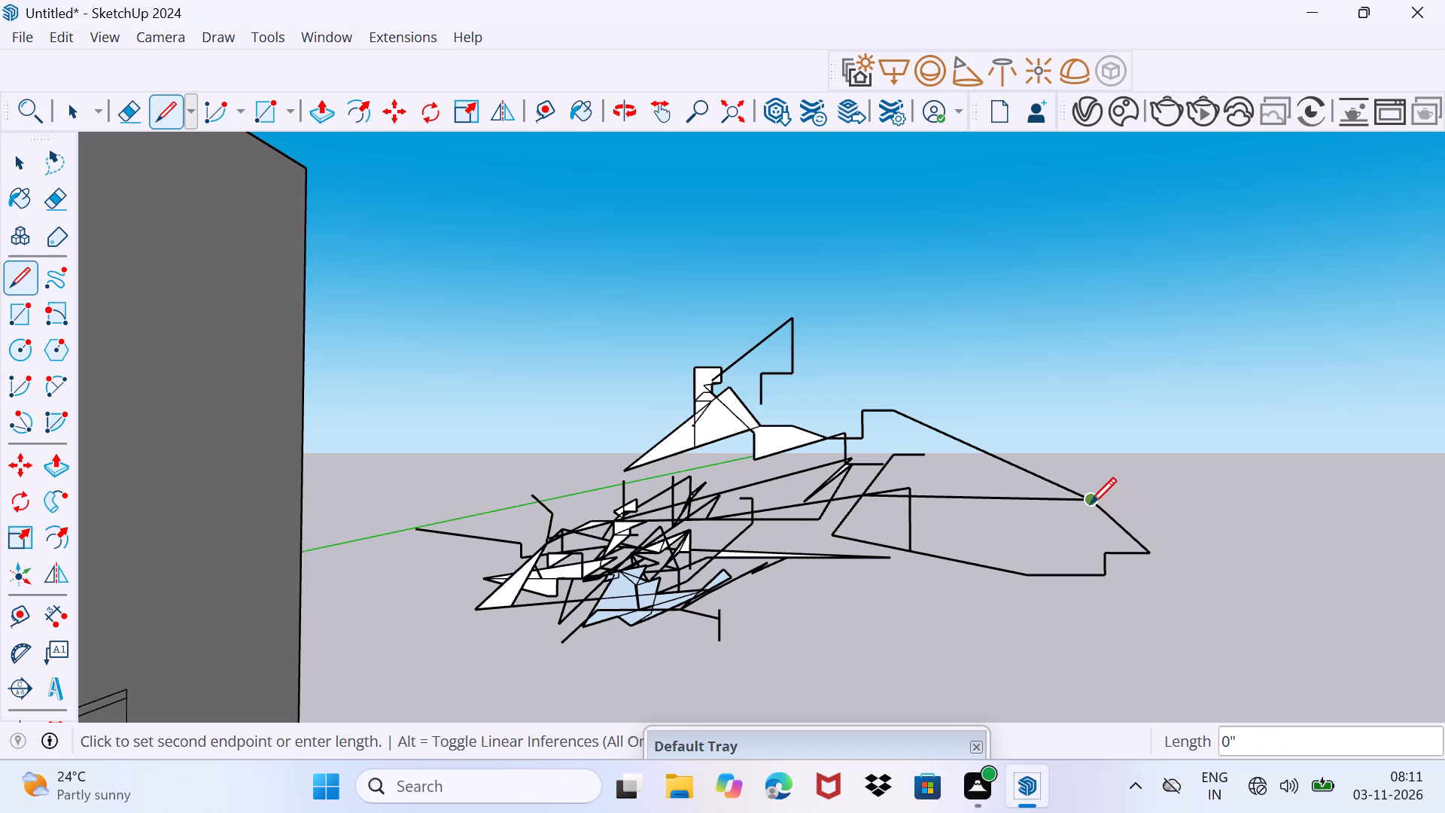
Draw short overlapping segments back and forth along the wedge's long near-horizontal edge.
{"action": "left_click", "coordinate": [1036, 492]}
{"action": "left_click", "coordinate": [1020, 495]}
{"action": "left_click", "coordinate": [992, 496]}
{"action": "left_click", "coordinate": [990, 496]}
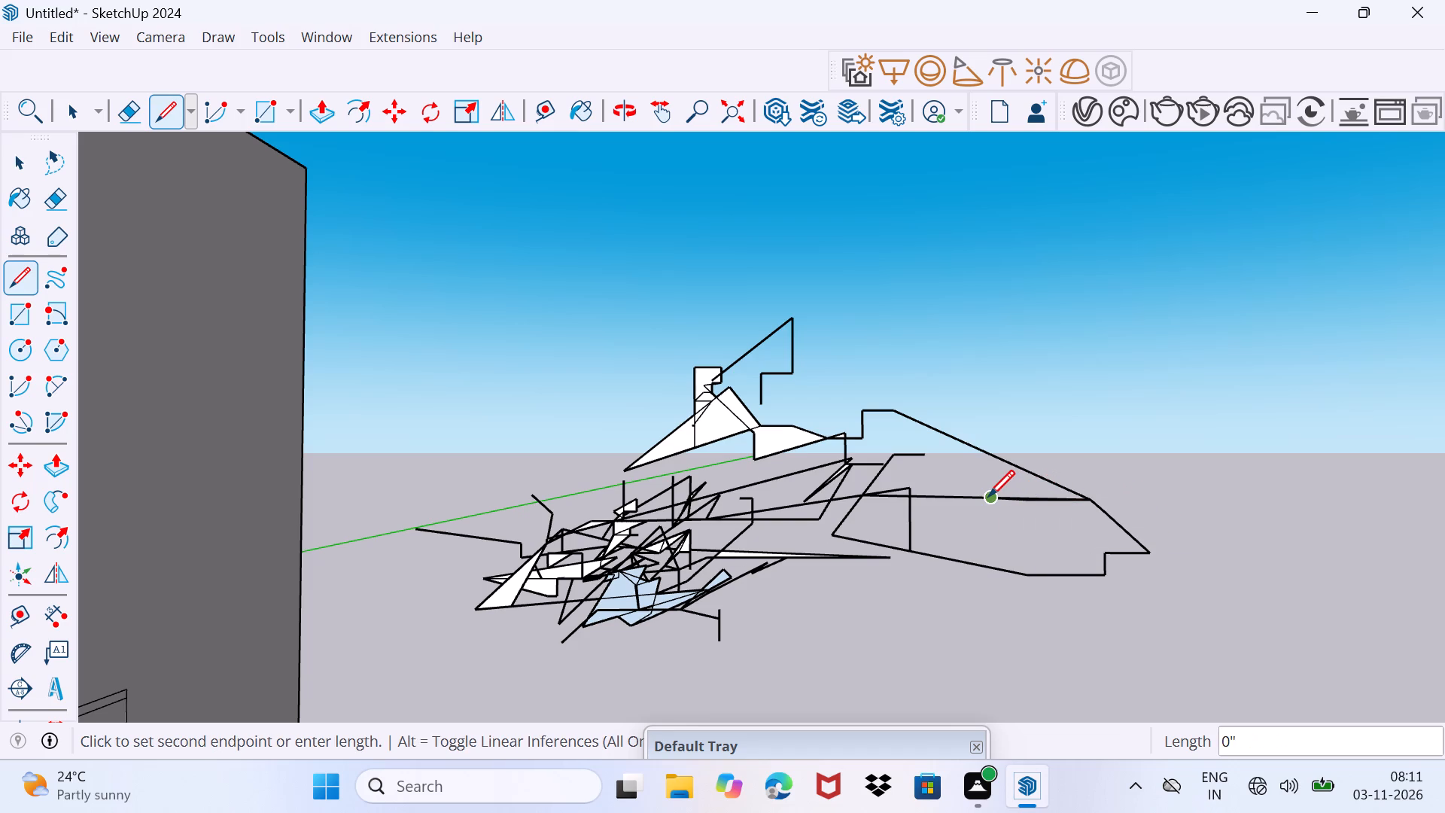
{"action": "left_click", "coordinate": [988, 496]}
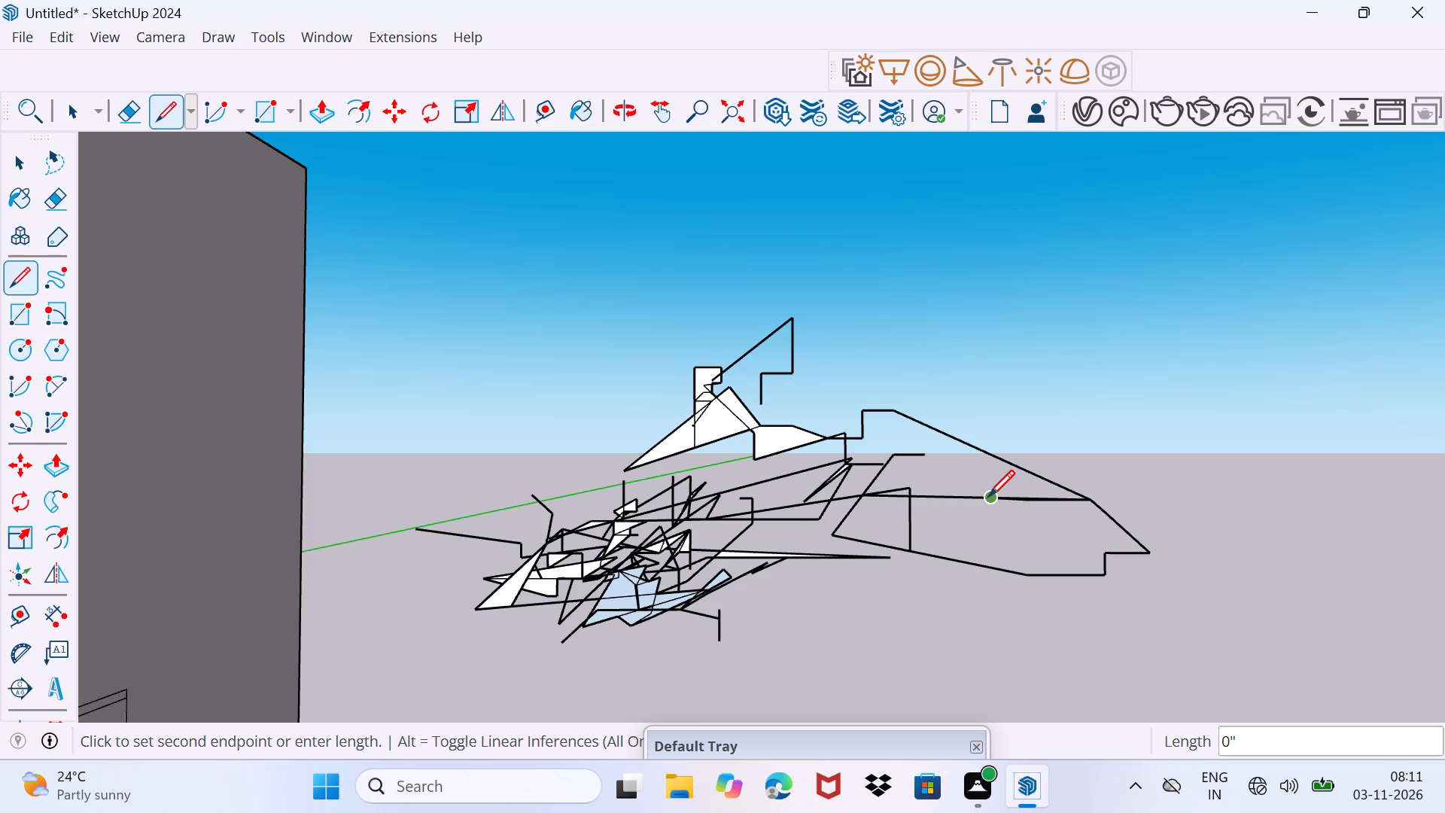
{"action": "left_click", "coordinate": [988, 496]}
{"action": "left_click", "coordinate": [1045, 492]}
{"action": "left_click", "coordinate": [973, 513]}
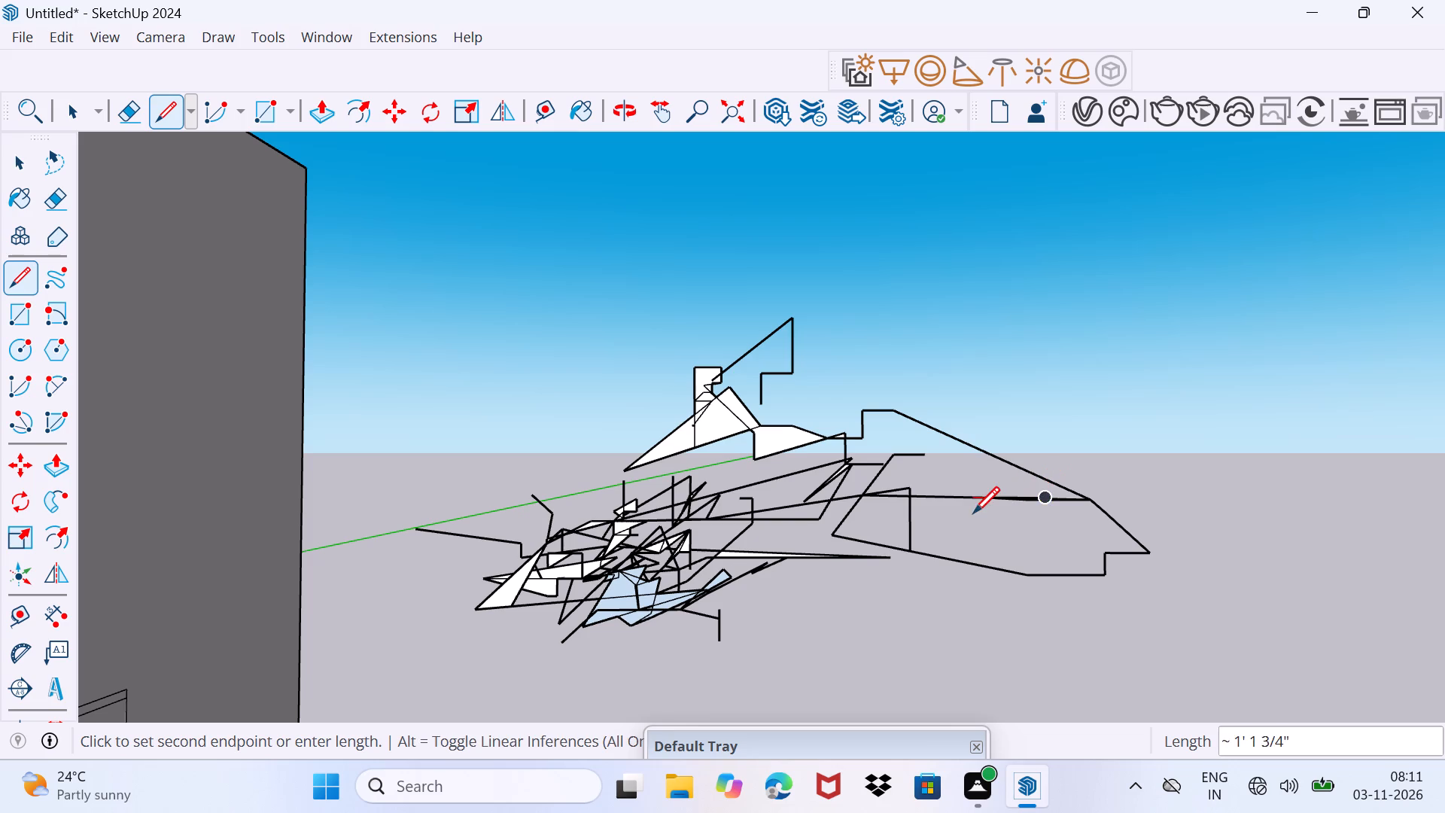
Draw a short vertical line about 2 5/8" inside the wedge and a short sloping line from it to the long diagonal.
{"action": "left_click", "coordinate": [993, 486]}
{"action": "left_click", "coordinate": [993, 470]}
{"action": "left_click_drag", "start_coordinate": [984, 476], "coordinate": [981, 483]}
{"action": "left_click", "coordinate": [998, 470]}
{"action": "left_click", "coordinate": [998, 470]}
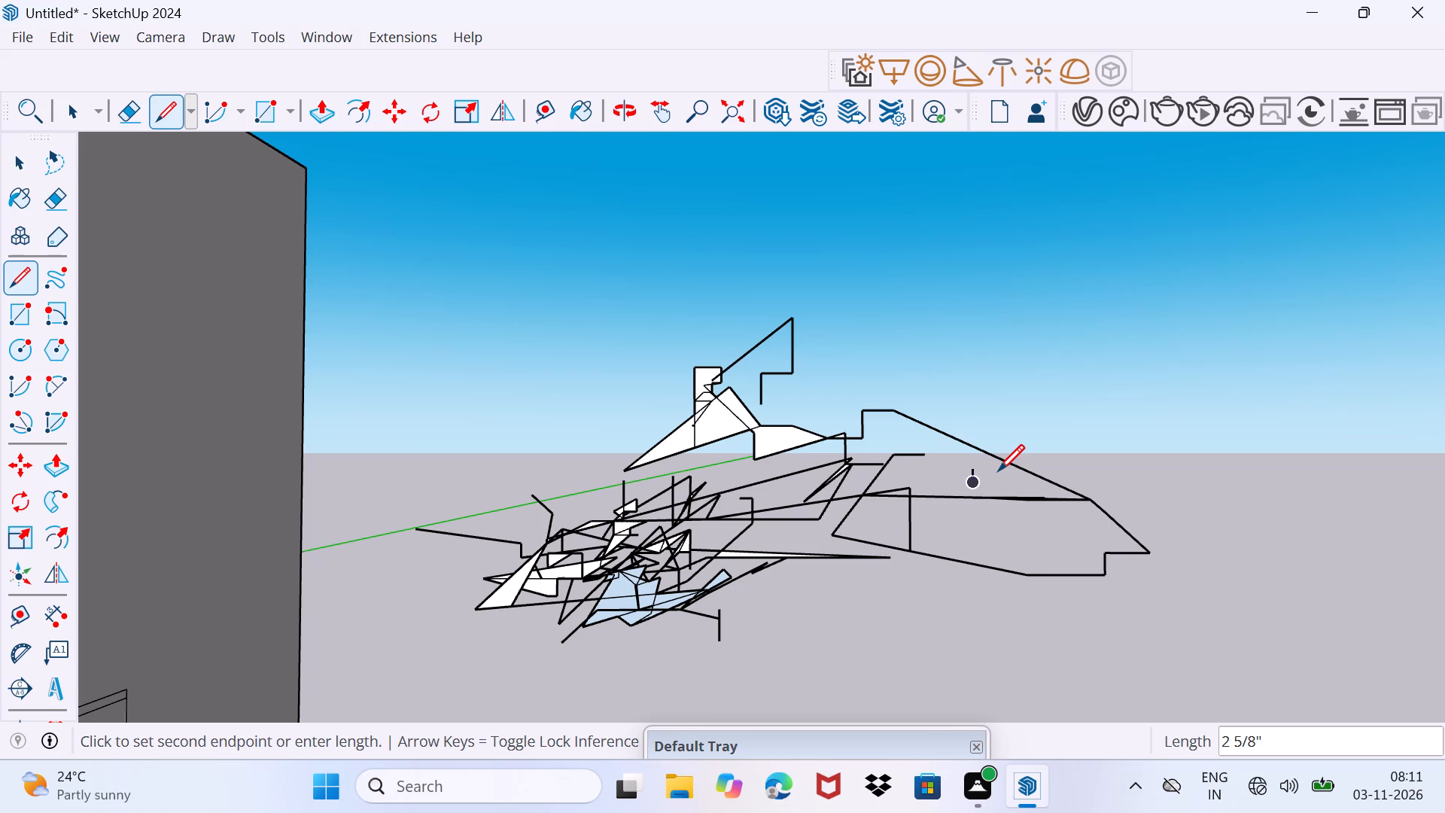
{"action": "left_click", "coordinate": [1006, 470]}
{"action": "left_click", "coordinate": [1006, 470]}
{"action": "left_click", "coordinate": [1008, 470]}
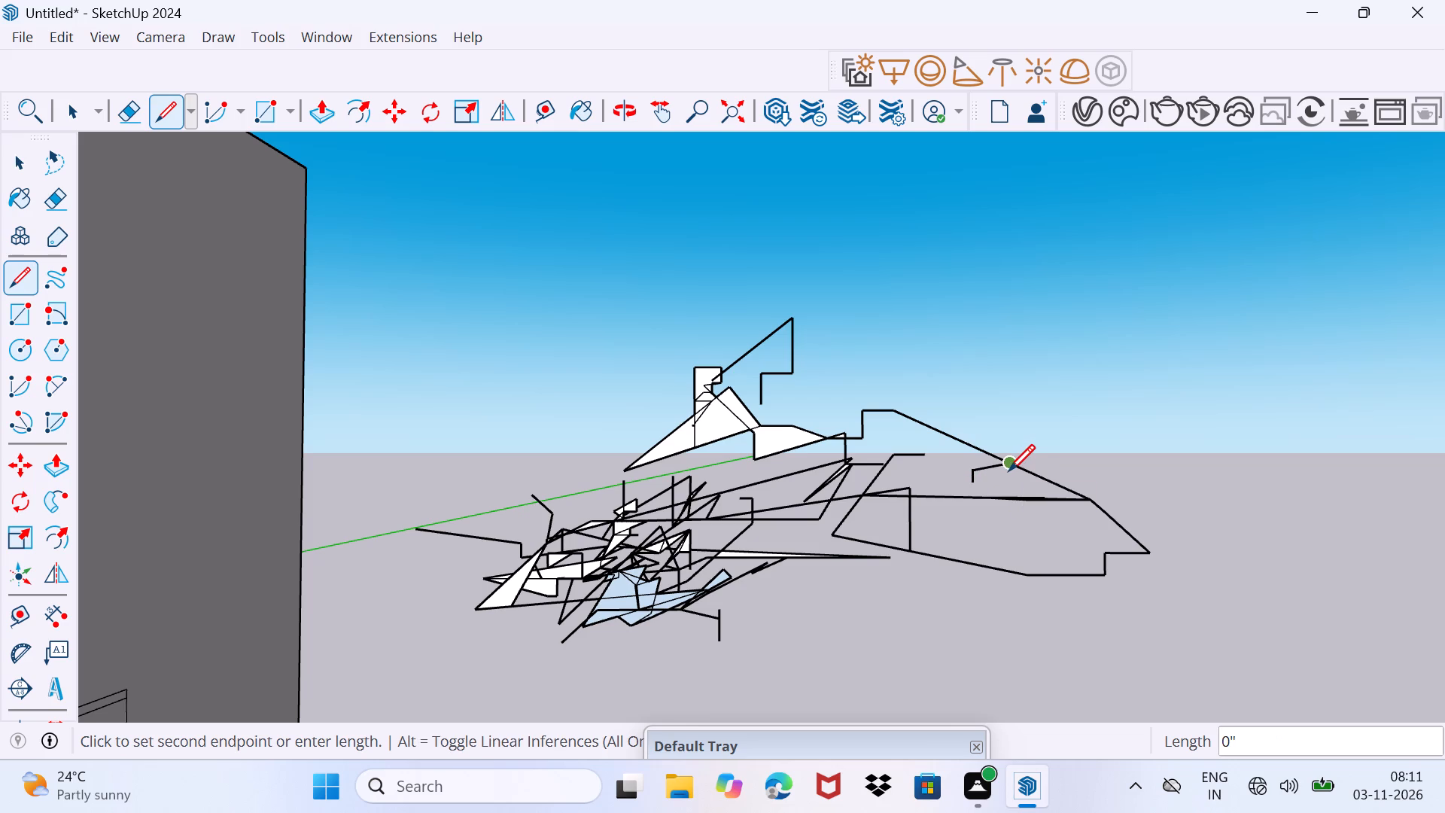
{"action": "left_click", "coordinate": [1008, 470]}
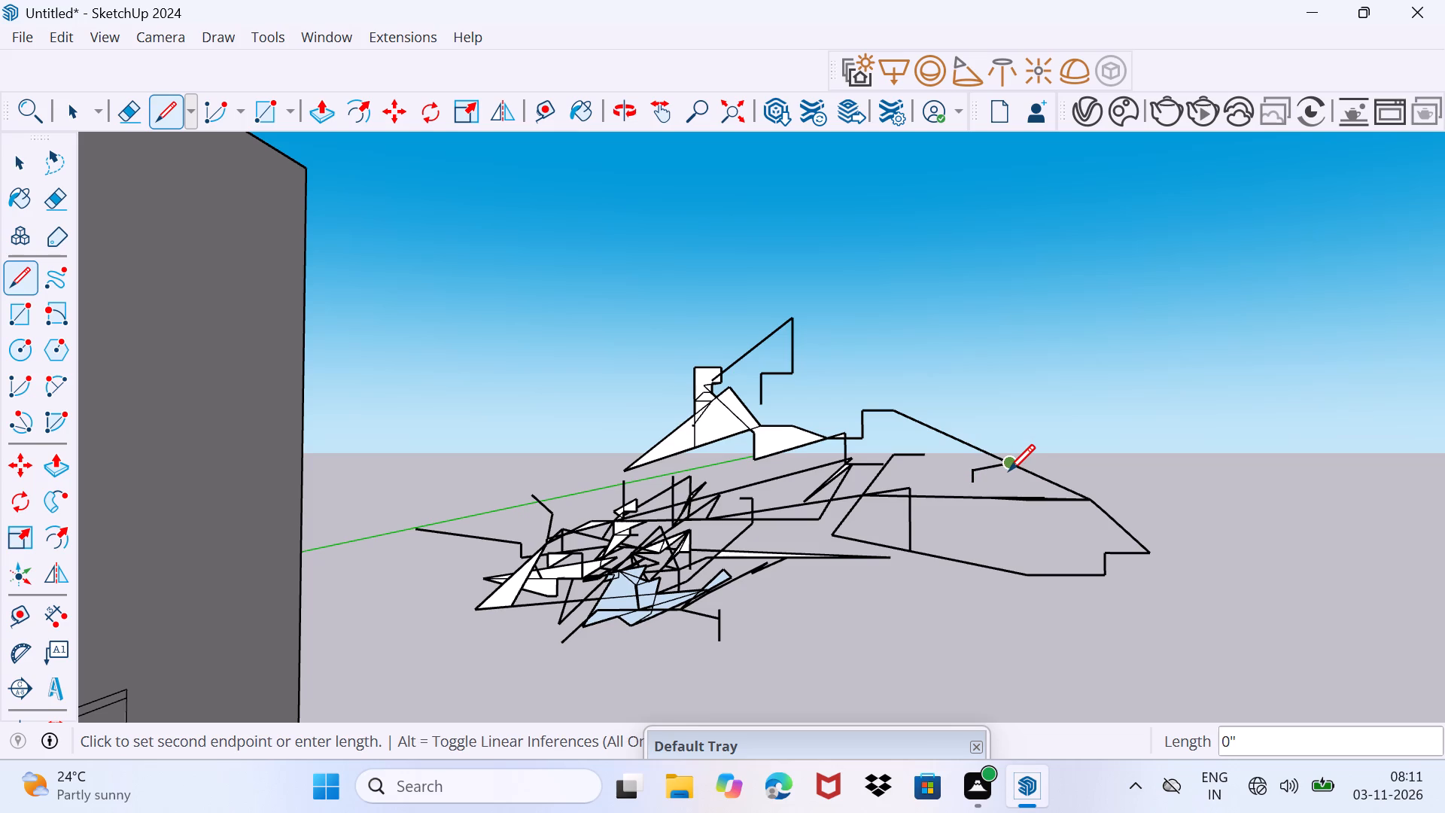
{"action": "left_click", "coordinate": [1008, 470]}
Trace part of the long diagonal, draw a sloping line about 1' 2 1/8" back to the zigzag, and drop a short vertical.
{"action": "left_click", "coordinate": [1006, 450]}
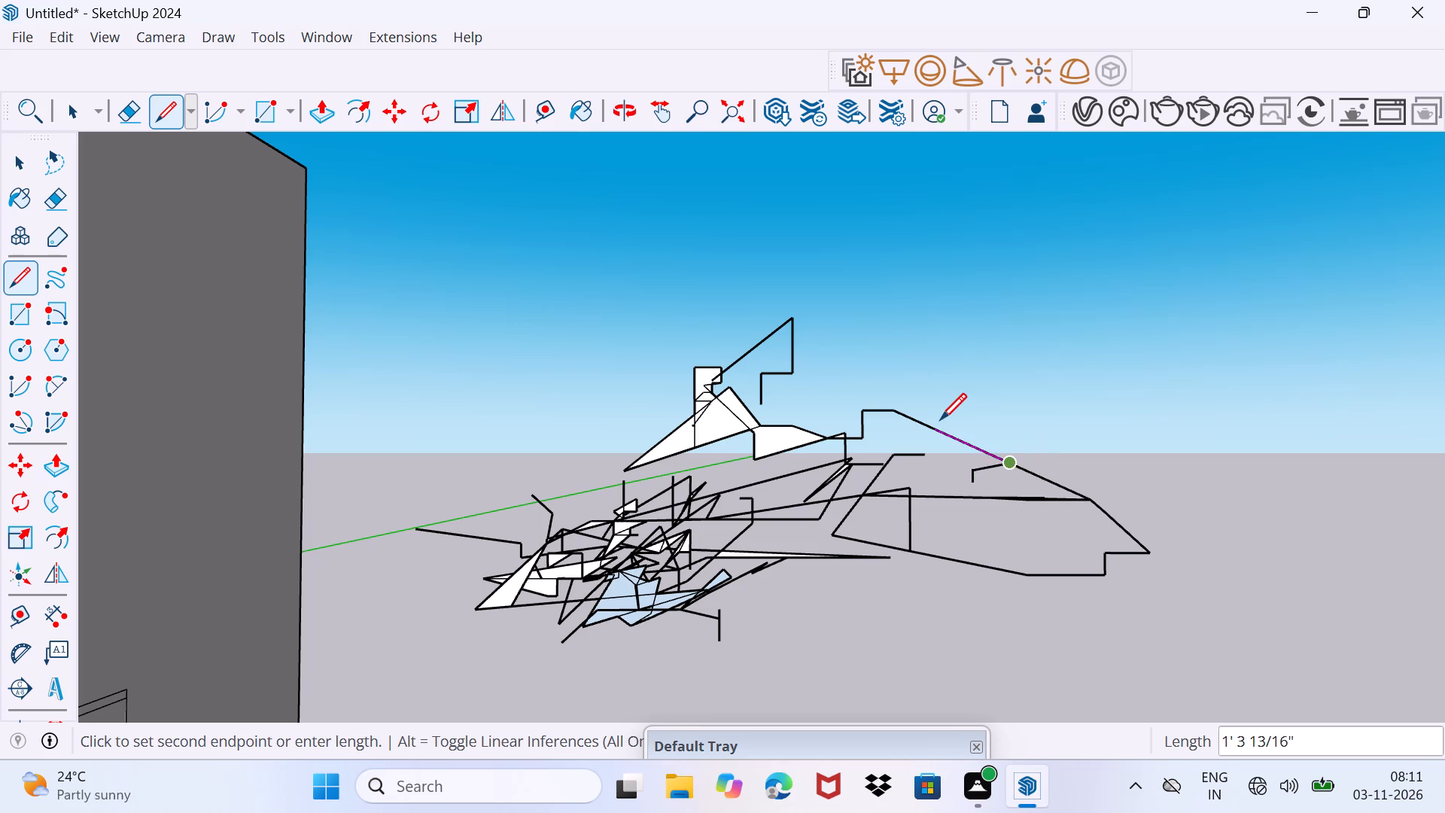
{"action": "left_click", "coordinate": [940, 419]}
{"action": "left_click", "coordinate": [915, 438]}
{"action": "left_click", "coordinate": [850, 445]}
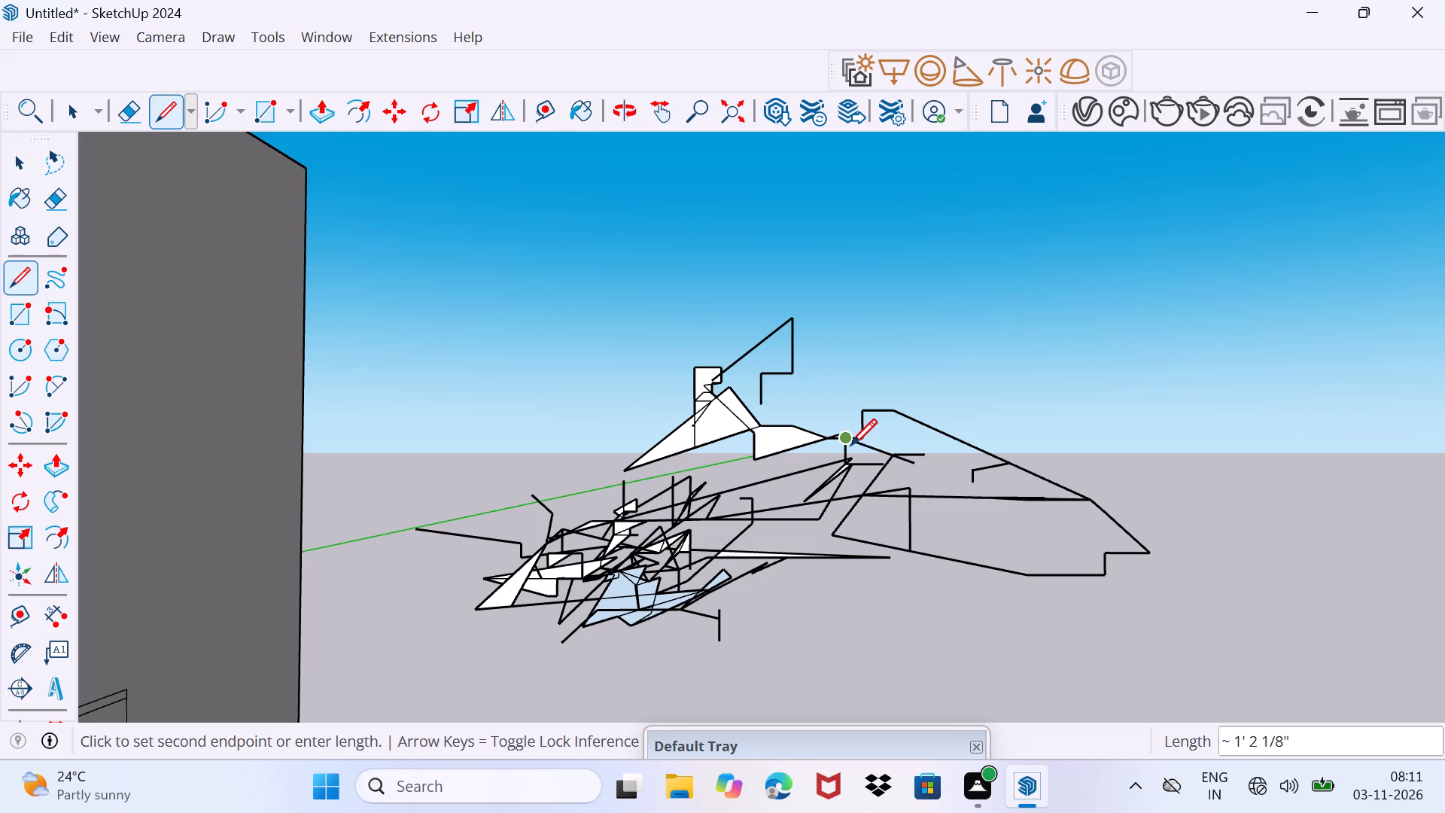
{"action": "left_click", "coordinate": [851, 486]}
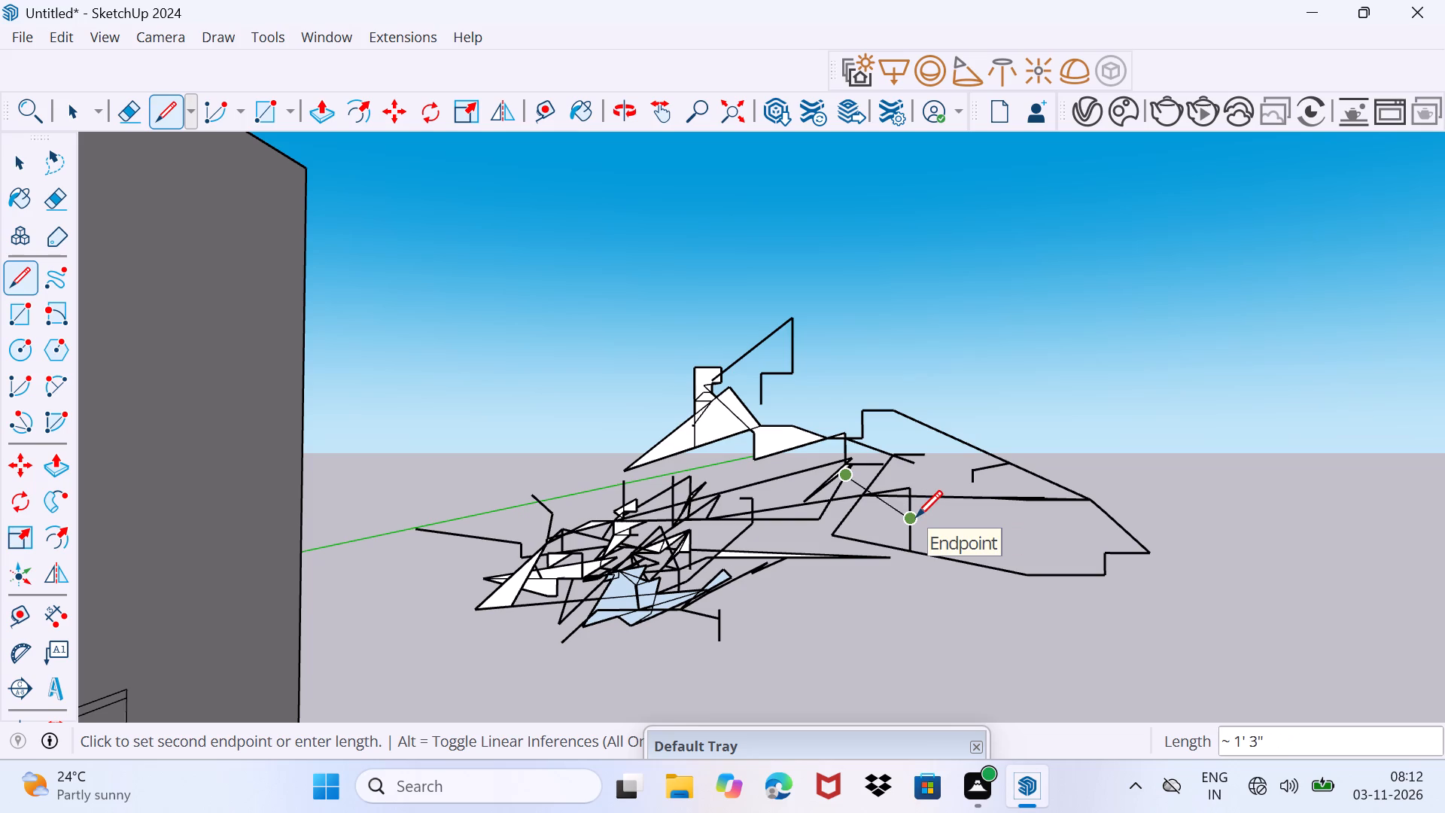
Draw lines via the wedge's short vertical to its near-horizontal edge, and a vertical up to the long diagonal, closing a triangular face.
{"action": "left_click", "coordinate": [916, 516]}
{"action": "left_click", "coordinate": [993, 493]}
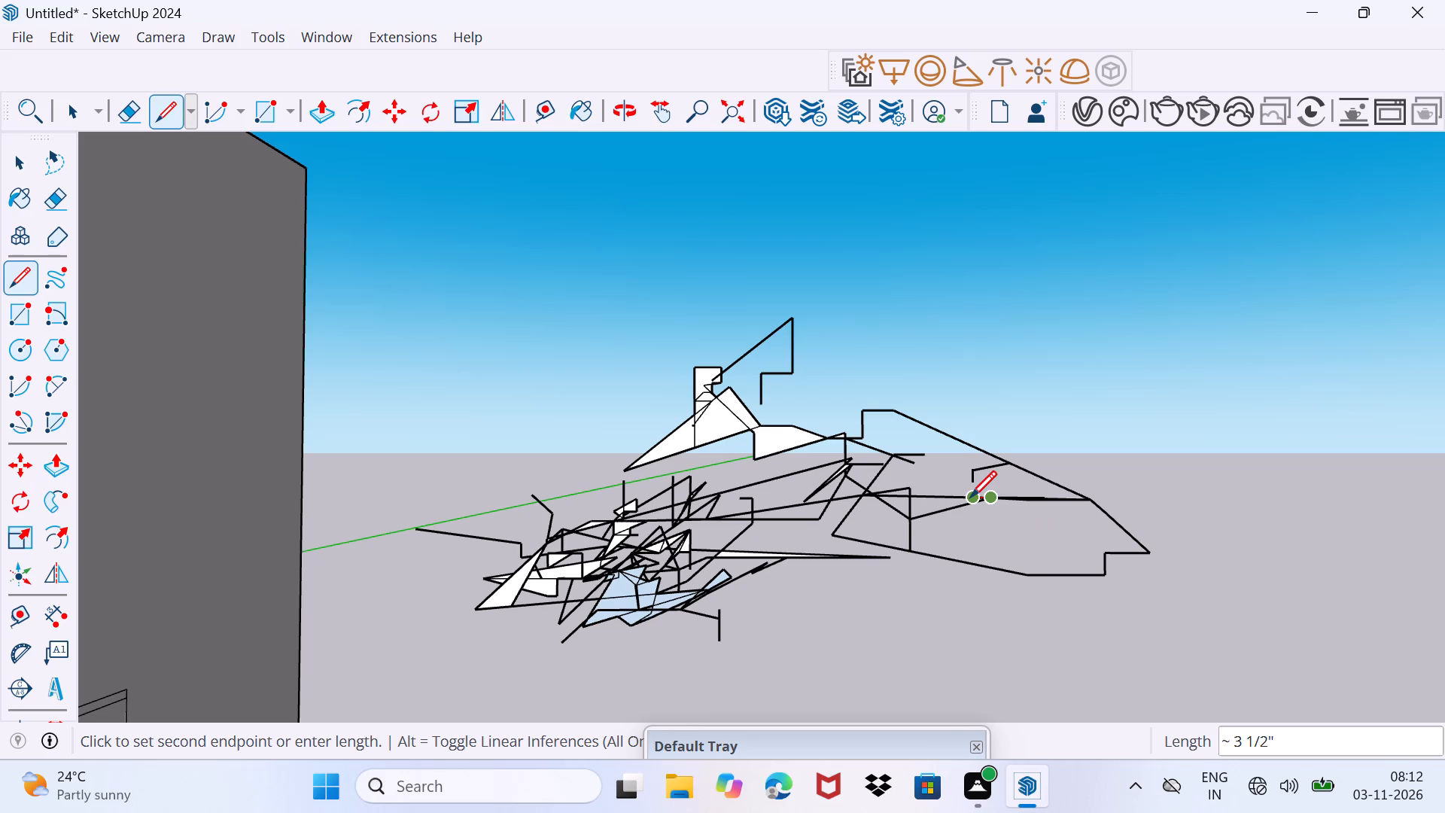
{"action": "left_click", "coordinate": [987, 450]}
Draw crossing diagonals inside the wedge, one about 1' 8 7/16" down to the lower edge and one up past the long diagonal.
{"action": "left_click", "coordinate": [957, 473]}
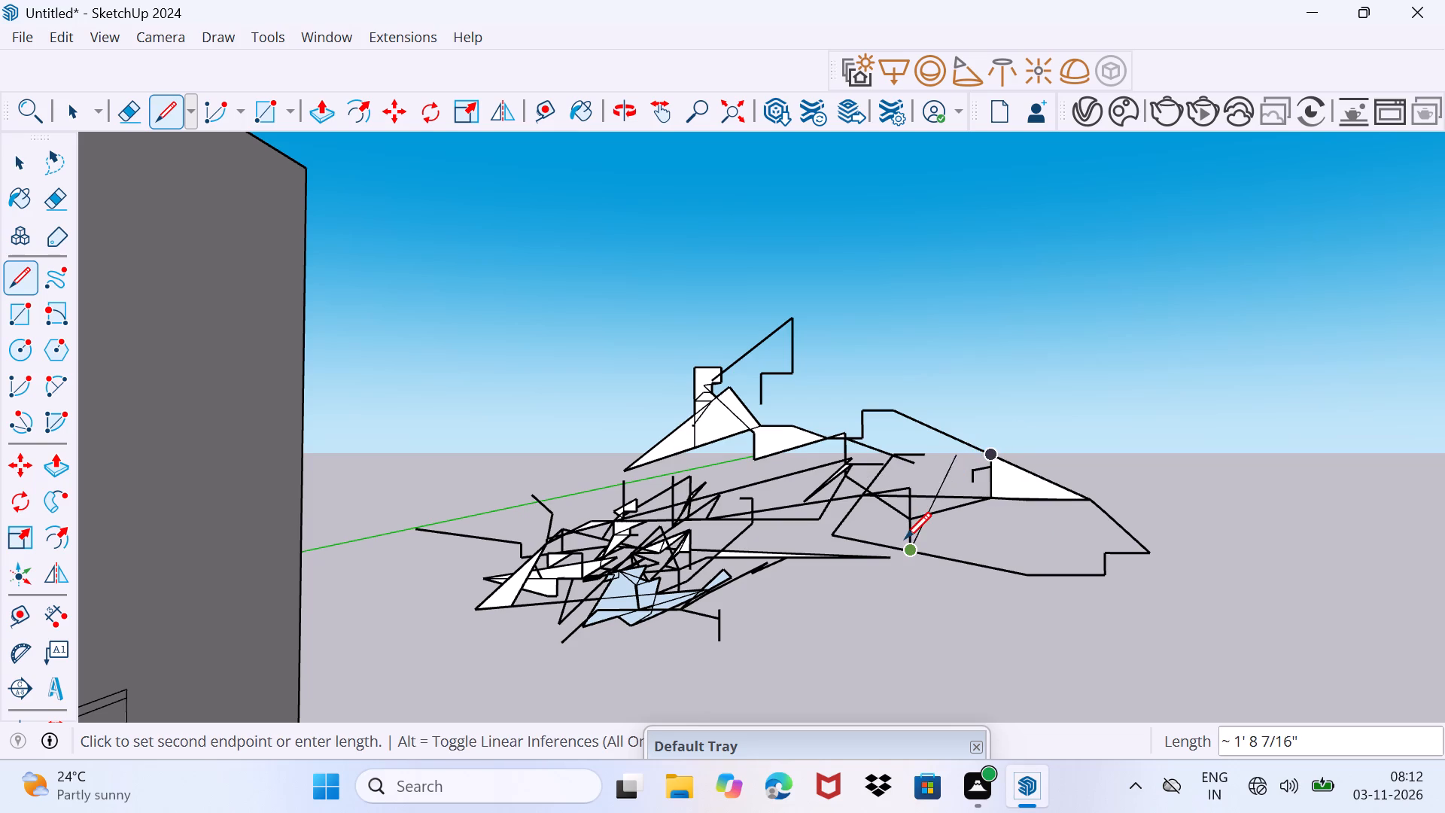
{"action": "left_click", "coordinate": [905, 538]}
{"action": "left_click", "coordinate": [937, 475]}
{"action": "left_click_drag", "start_coordinate": [977, 428], "coordinate": [956, 453]}
Draw short connecting lines up to the long diagonal's start, closing the stepped face at the wedge's upper end.
{"action": "left_click", "coordinate": [895, 482]}
{"action": "left_click_drag", "start_coordinate": [874, 468], "coordinate": [874, 458]}
{"action": "left_click", "coordinate": [882, 430]}
{"action": "left_click", "coordinate": [902, 405]}
Draw a short sloping line above the stepped face and retrace it back to its start.
{"action": "left_click", "coordinate": [911, 396]}
{"action": "left_click", "coordinate": [929, 376]}
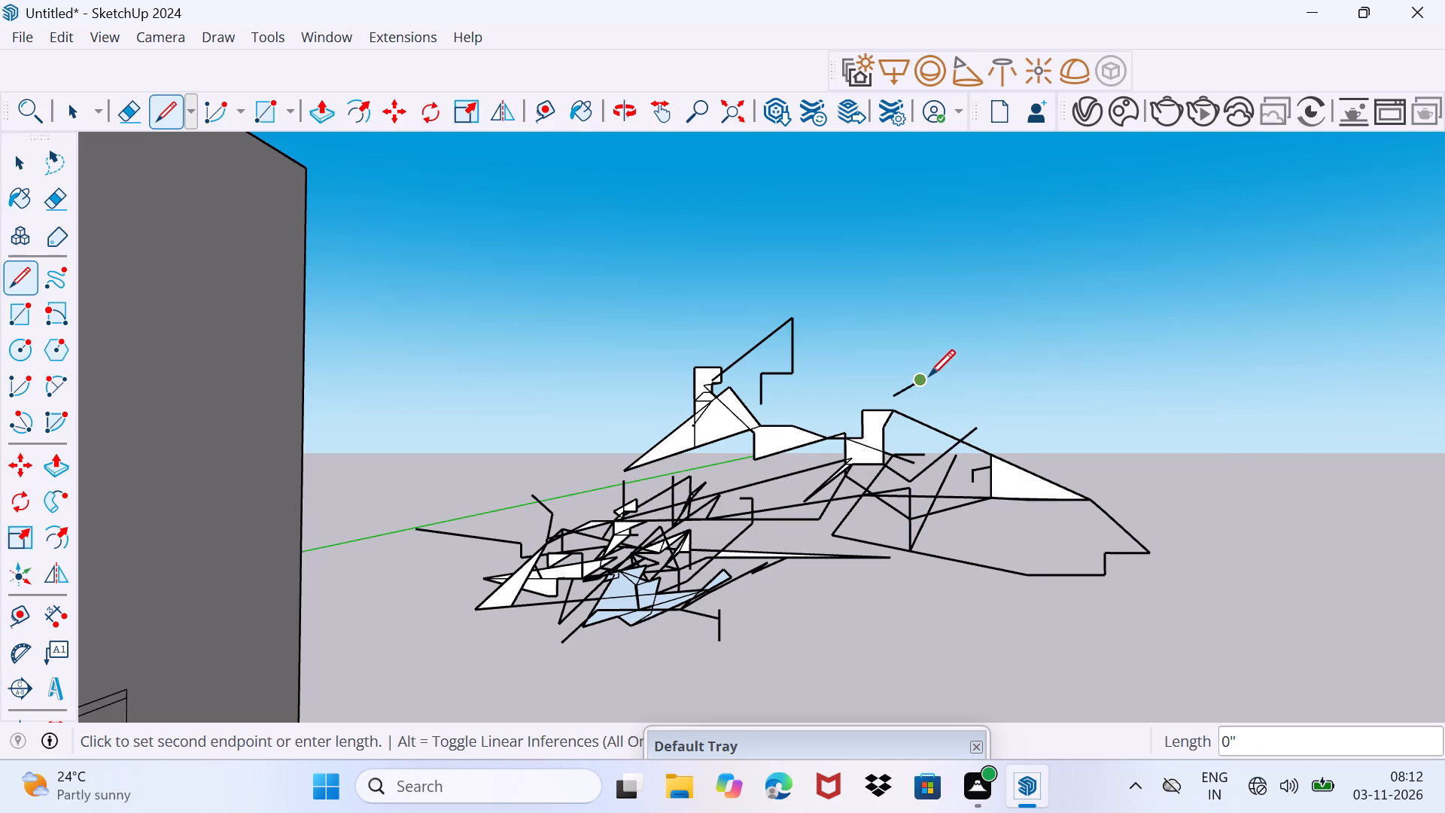
{"action": "left_click", "coordinate": [891, 398]}
{"action": "left_click", "coordinate": [901, 384]}
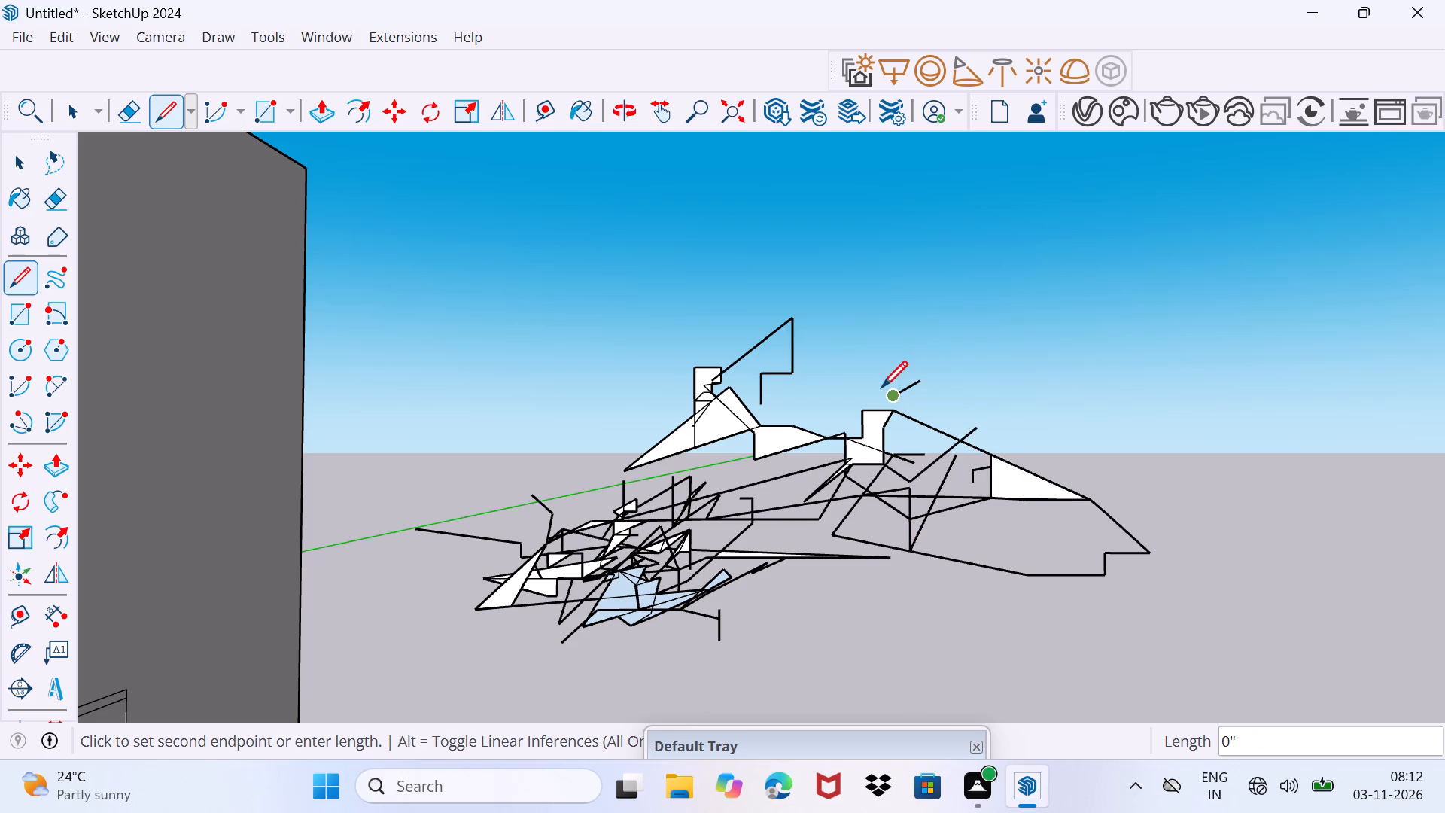
{"action": "left_click", "coordinate": [881, 387]}
Close a narrow triangle above the stepped face with a side about 1' 1 3/16", and join the short sloping line to its base.
{"action": "left_click", "coordinate": [903, 367]}
{"action": "left_click", "coordinate": [862, 432]}
{"action": "left_click", "coordinate": [882, 406]}
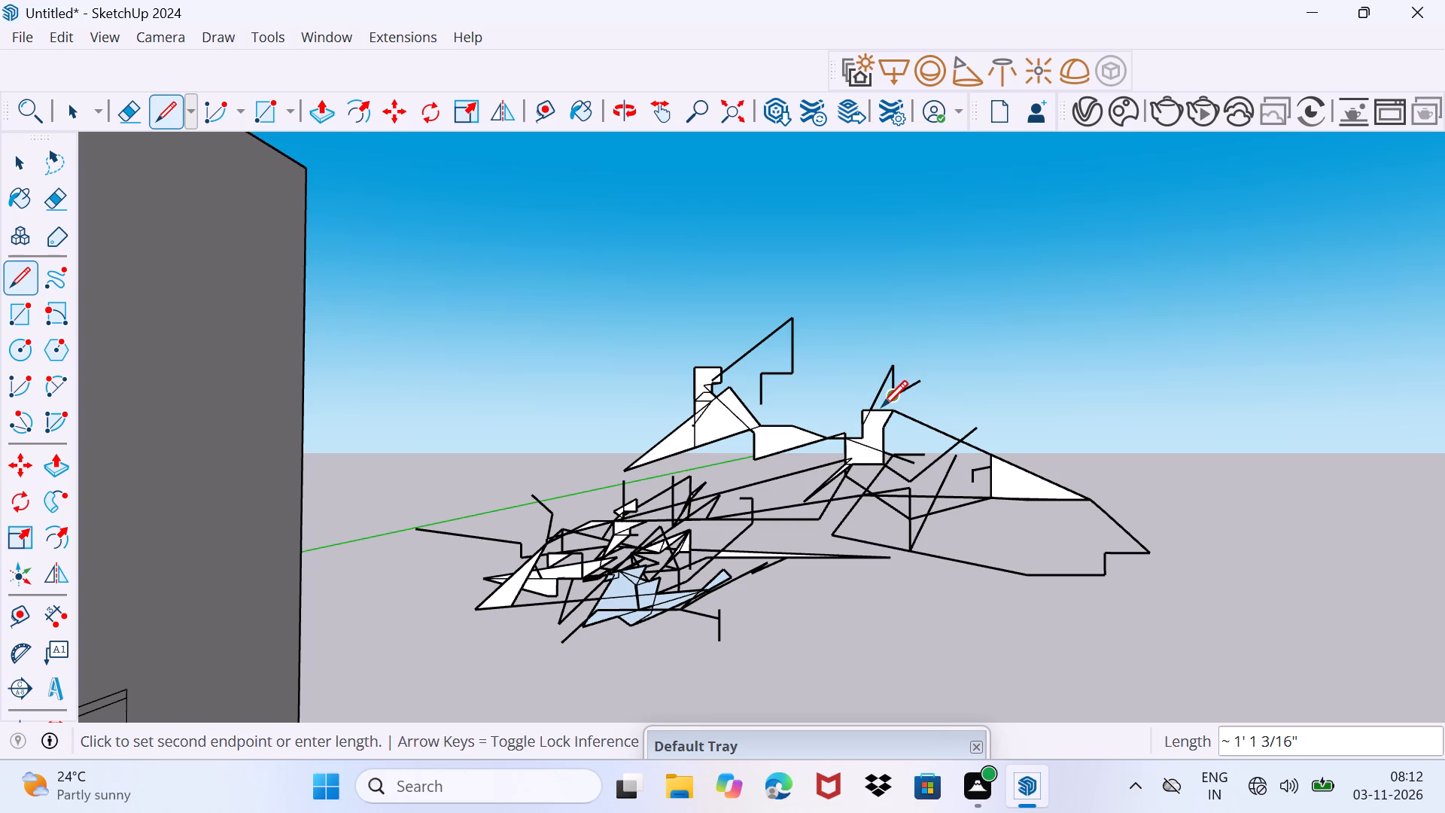
{"action": "left_click", "coordinate": [869, 420]}
{"action": "left_click_drag", "start_coordinate": [879, 404], "coordinate": [883, 395]}
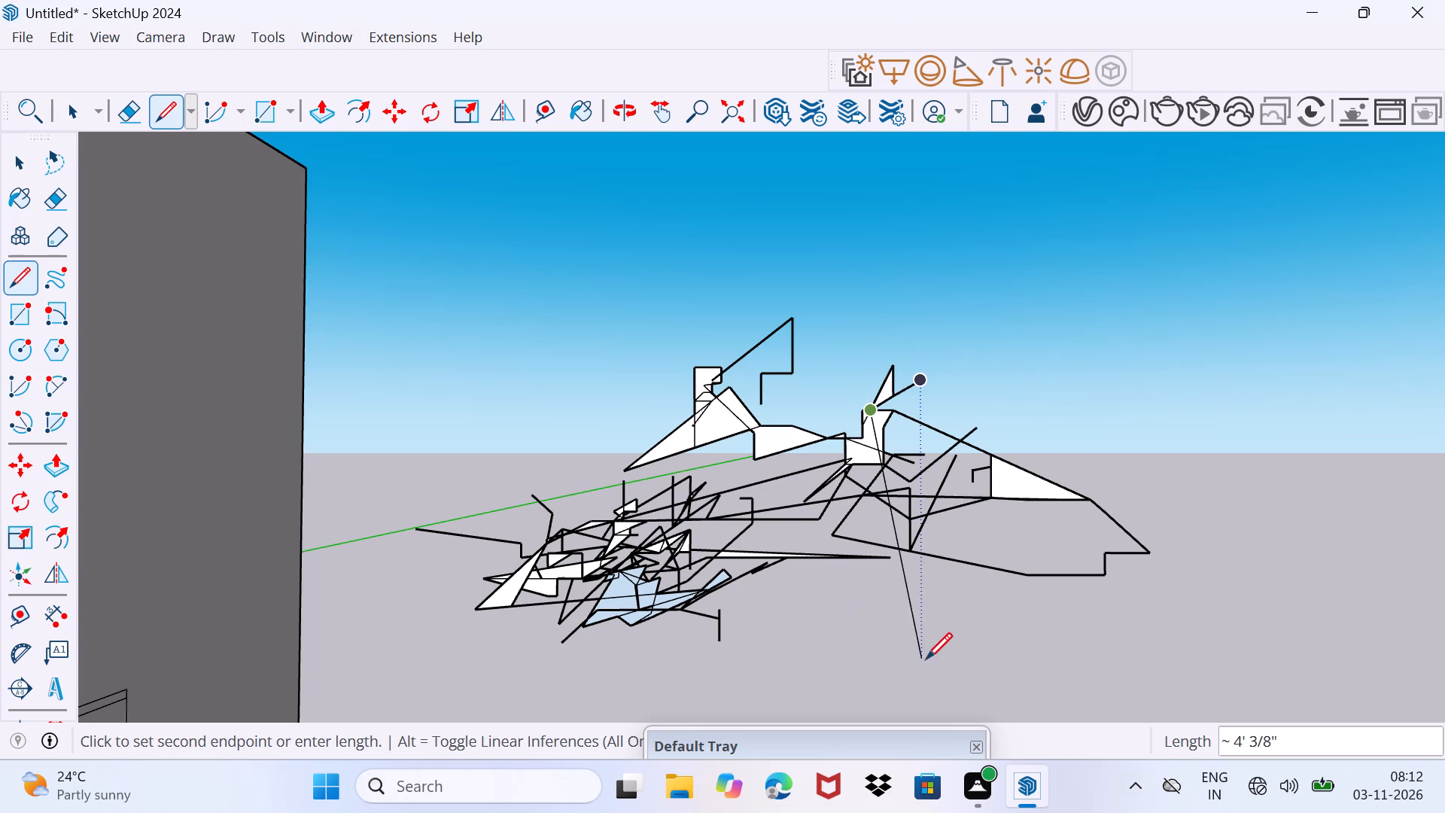
Draw a polyline dropping vertically from the narrow triangle's base, climbing back in steps with 6" risers, and ending on the long diagonal.
{"action": "left_click", "coordinate": [887, 658]}
{"action": "left_click", "coordinate": [907, 638]}
{"action": "left_click", "coordinate": [917, 626]}
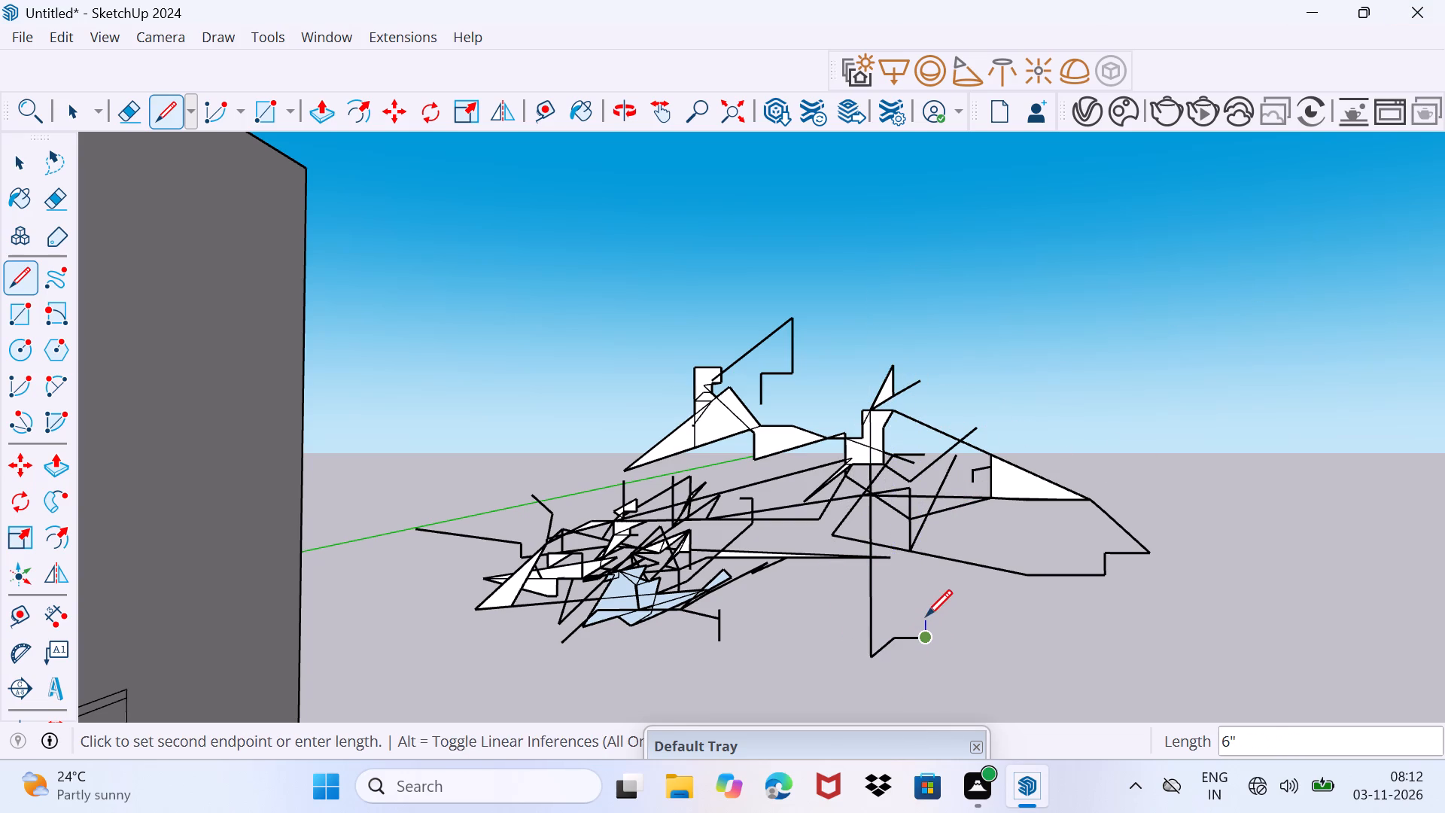
{"action": "left_click", "coordinate": [926, 616]}
{"action": "left_click", "coordinate": [933, 605]}
{"action": "left_click", "coordinate": [986, 602]}
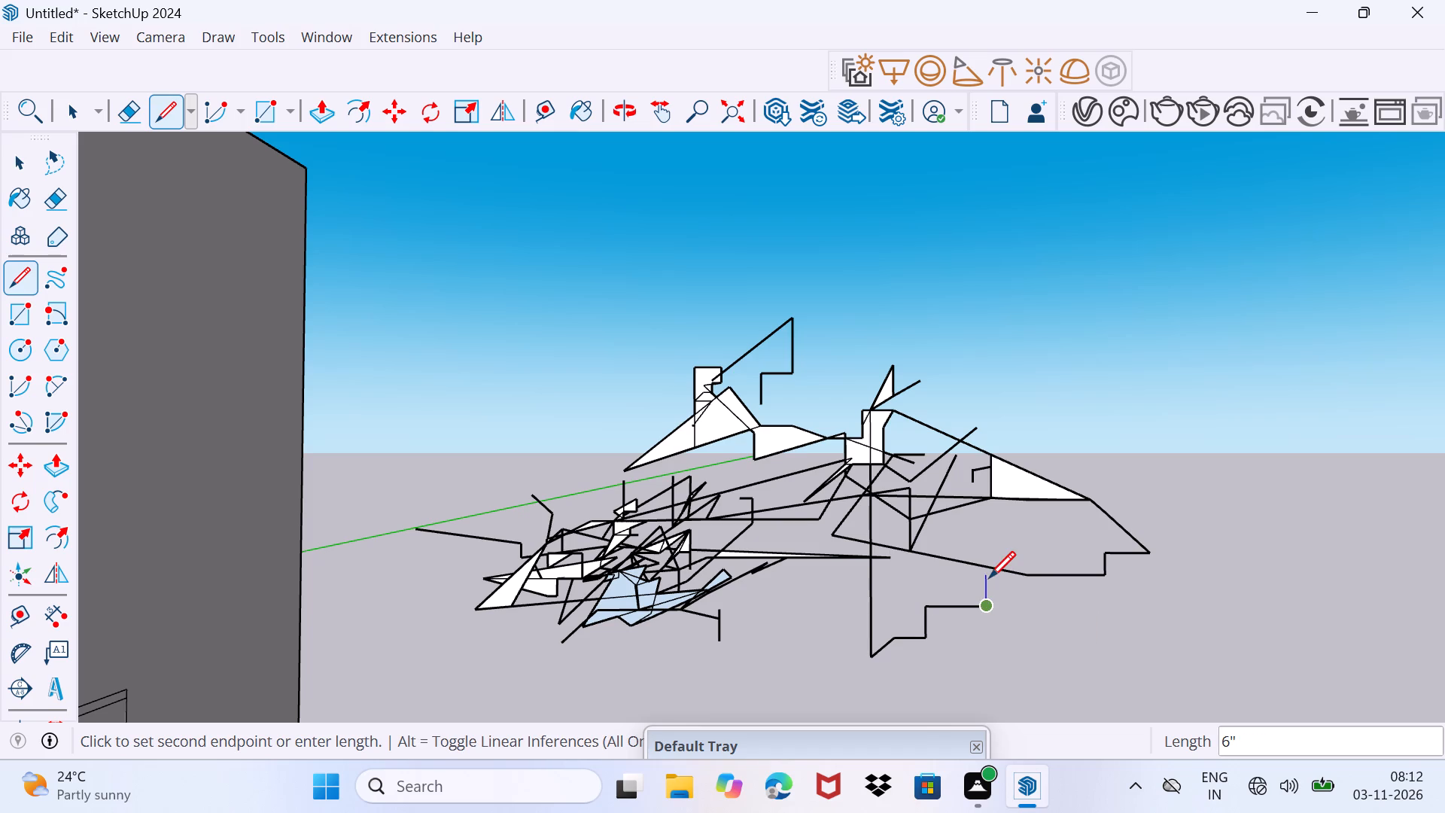
{"action": "left_click", "coordinate": [989, 577]}
{"action": "left_click", "coordinate": [992, 567]}
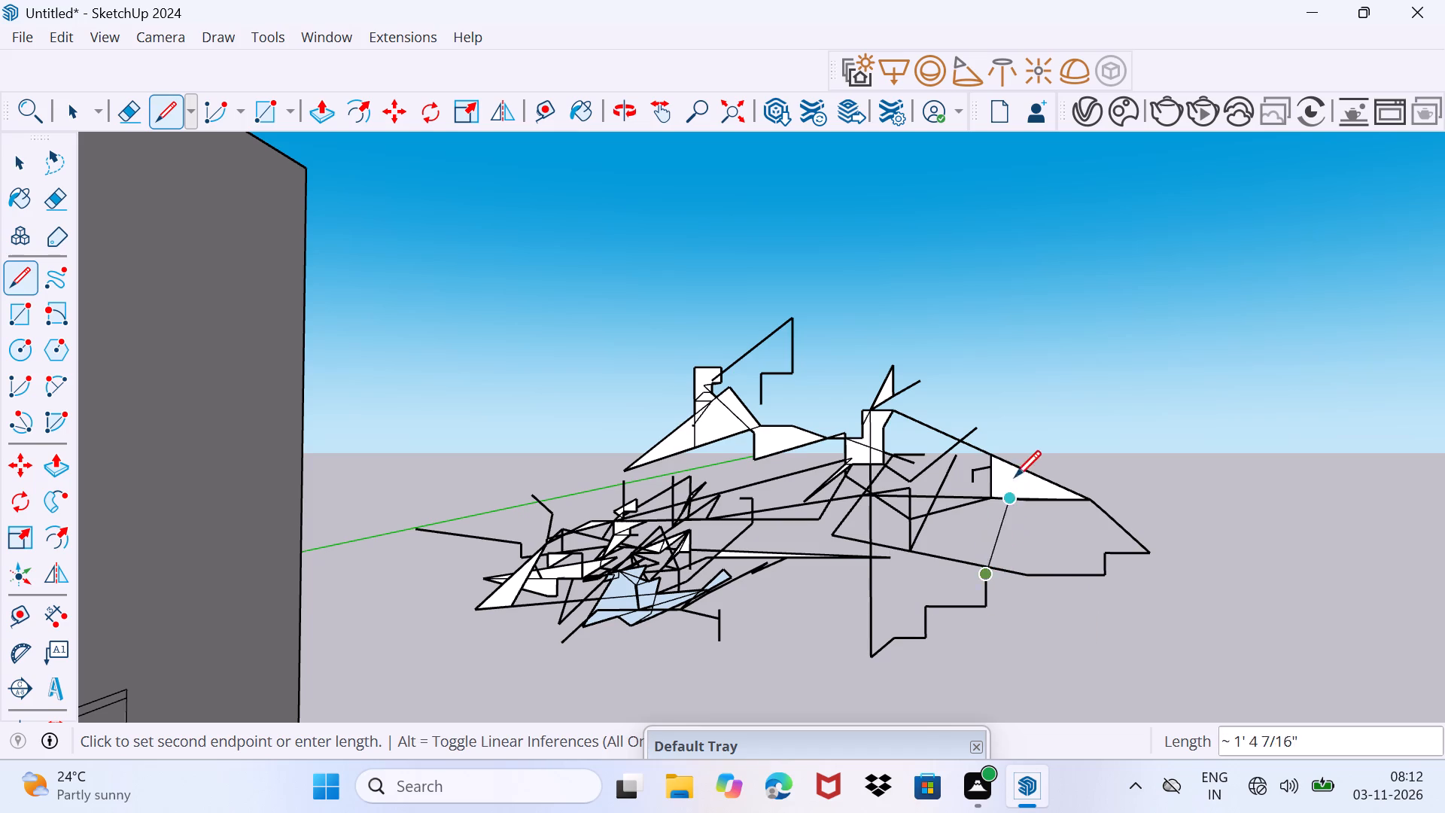
{"action": "left_click", "coordinate": [1017, 464]}
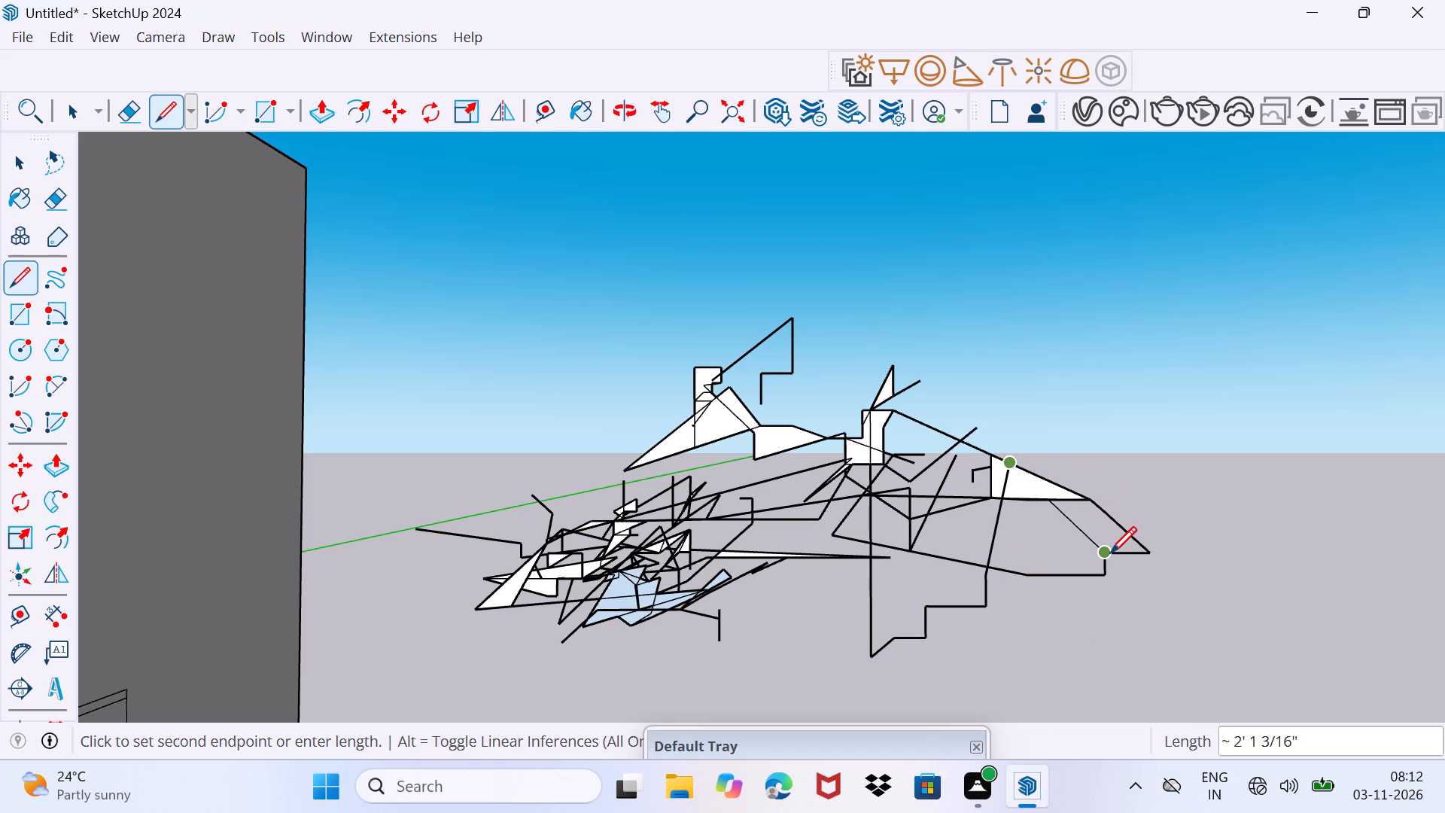
Close a face under the long diagonal's lower end, using sides about 2' 1 3/16" and 1' 11 7/16", and join its top to the diagonal's tip.
{"action": "left_click", "coordinate": [1110, 553]}
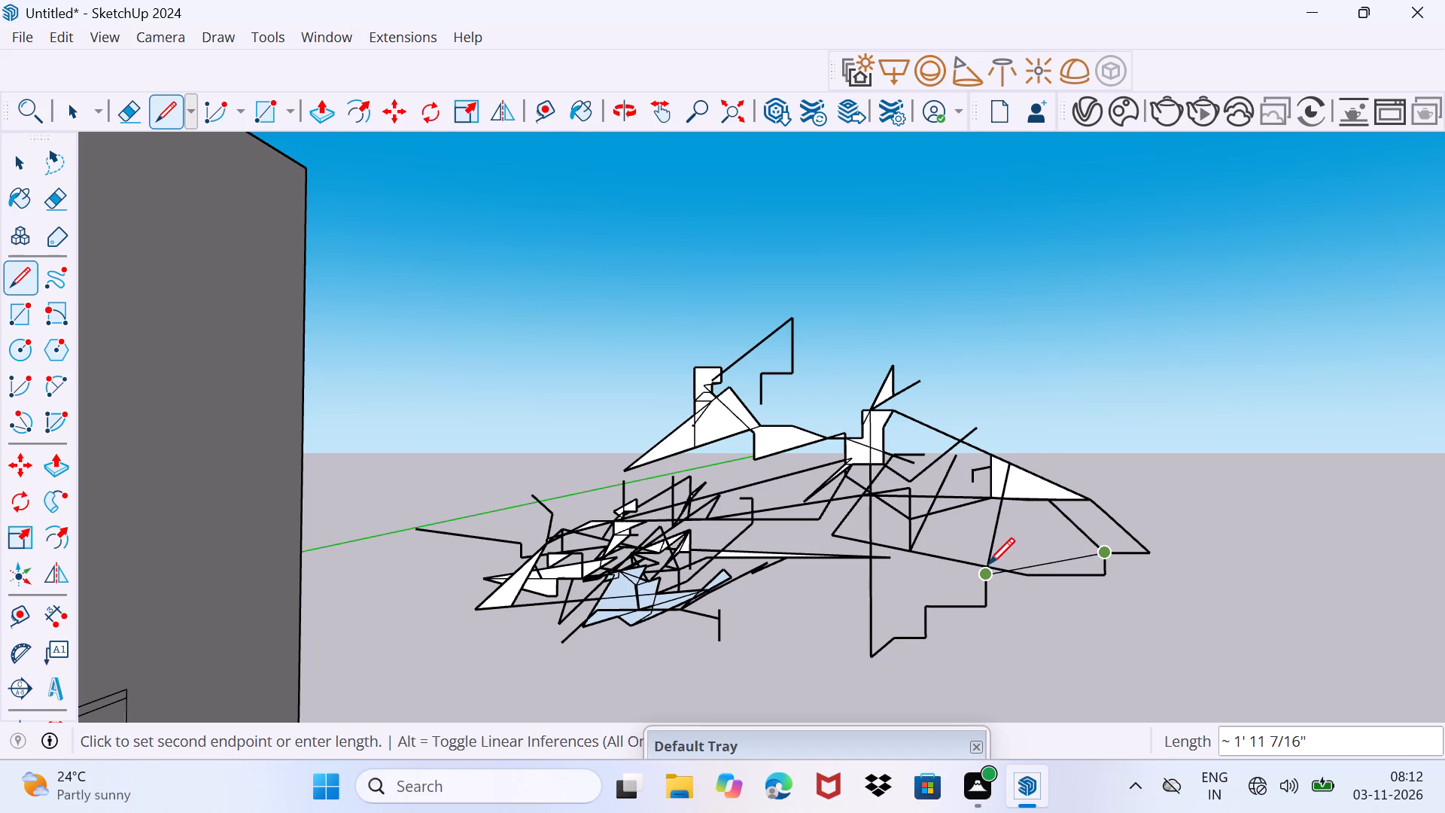
{"action": "left_click", "coordinate": [988, 564]}
{"action": "left_click", "coordinate": [996, 517]}
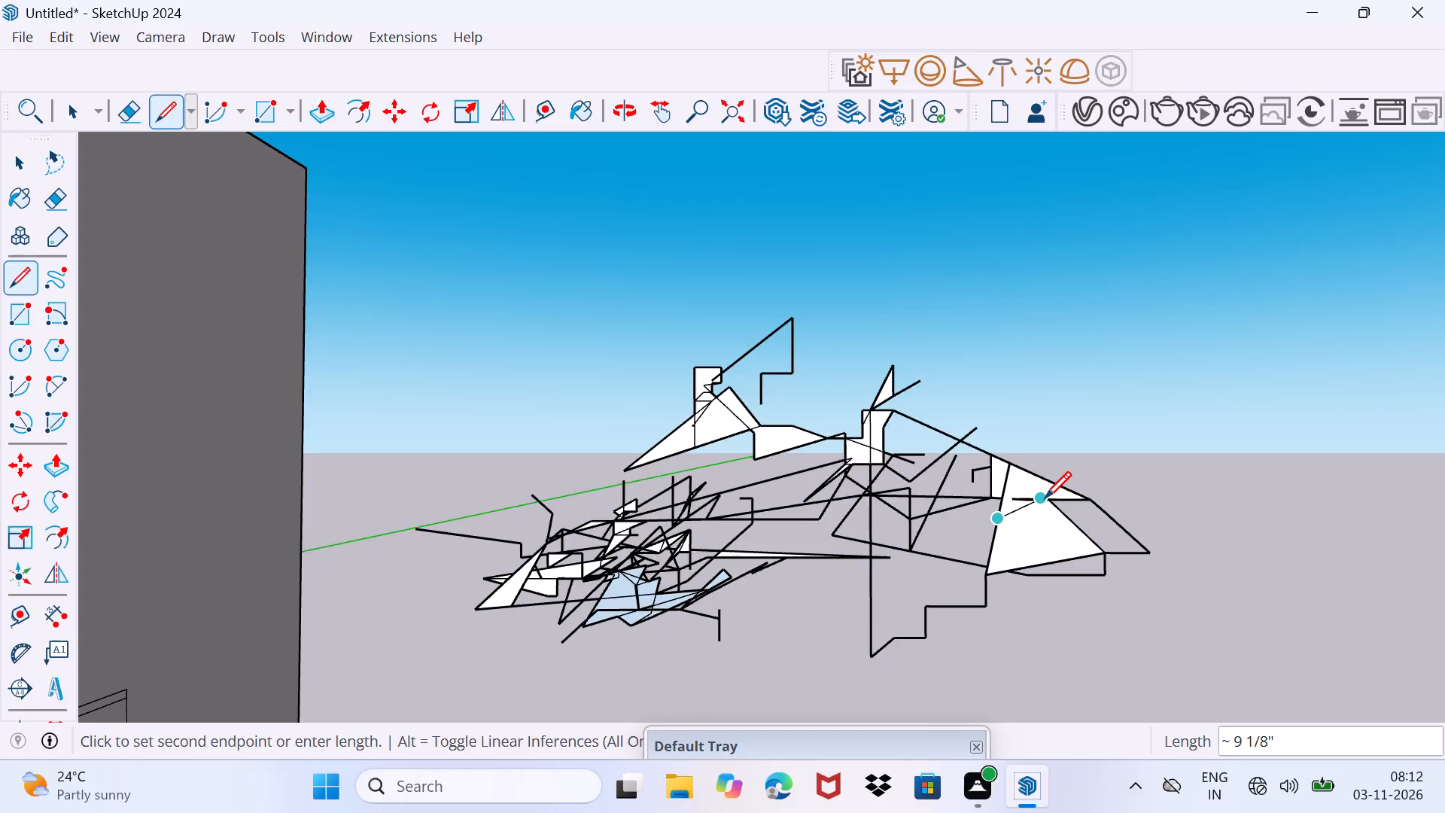
{"action": "left_click", "coordinate": [1045, 498]}
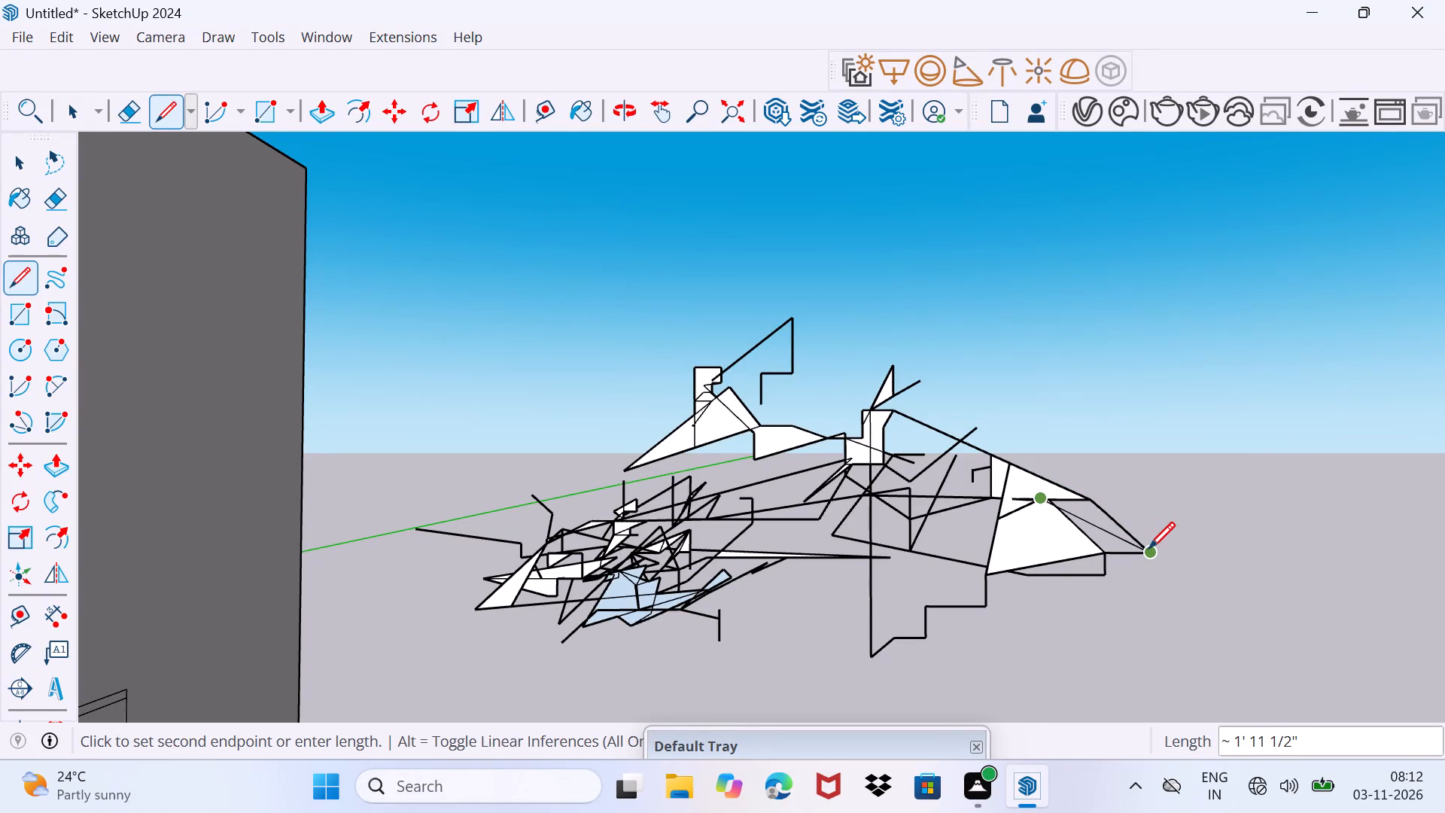
{"action": "left_click", "coordinate": [1148, 548]}
Draw two connected lines from the long diagonal's lower bend down across the sloping edge to the new face's lower outer corner.
{"action": "left_click", "coordinate": [1097, 519]}
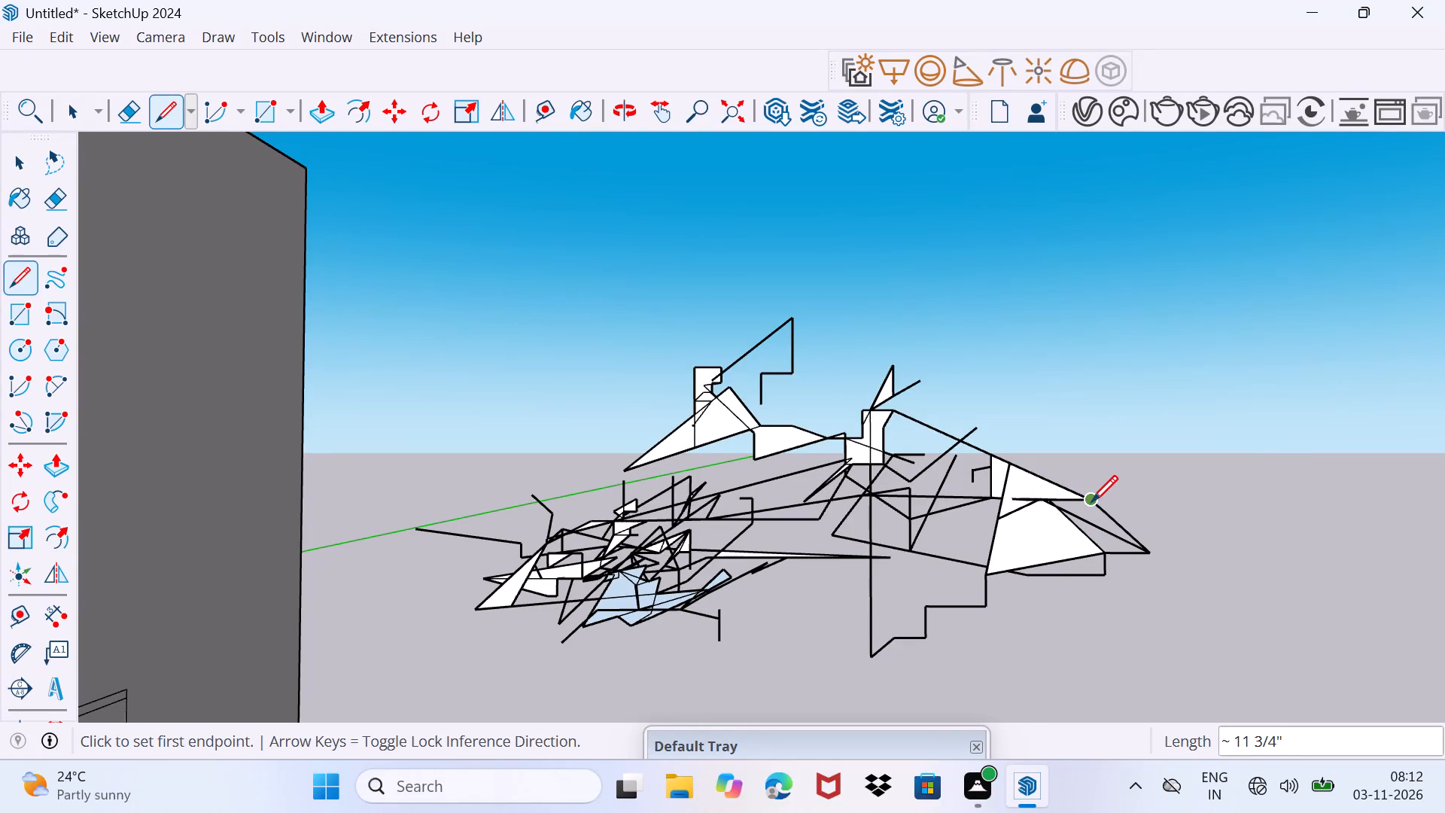
{"action": "left_click", "coordinate": [1091, 501]}
{"action": "left_click", "coordinate": [1091, 516]}
{"action": "scroll", "coordinate": [1085, 521], "scroll_direction": "up", "scroll_amount": 3}
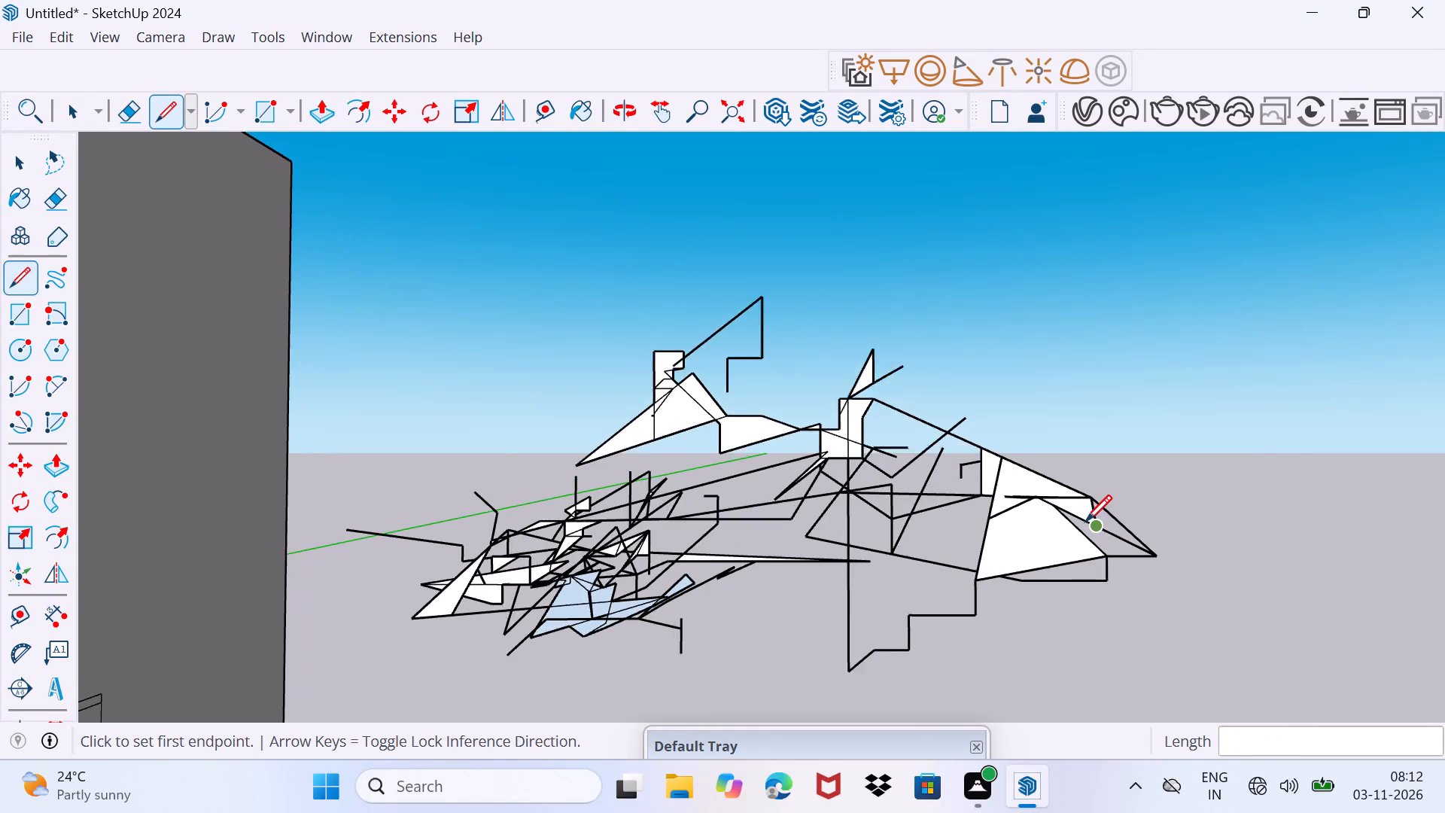
{"action": "scroll", "coordinate": [1085, 521], "scroll_direction": "up", "scroll_amount": 4}
{"action": "left_click", "coordinate": [1106, 529]}
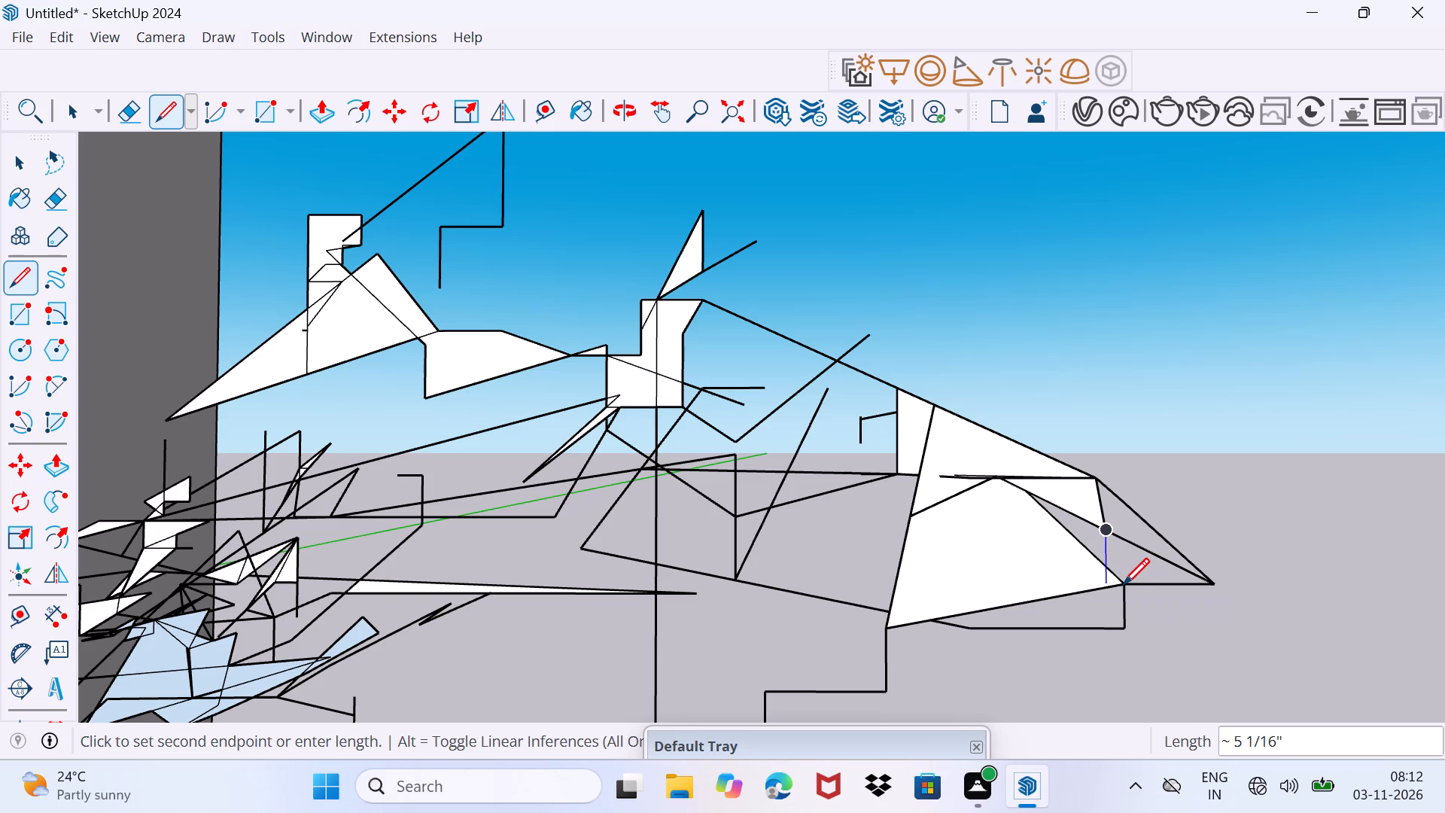
{"action": "left_click", "coordinate": [1125, 583]}
Draw a line about 3 5/8" from the crossing point to the outer sloping edge, and fill the triangle above it with short lines.
{"action": "scroll", "coordinate": [1109, 534], "scroll_direction": "up", "scroll_amount": 3}
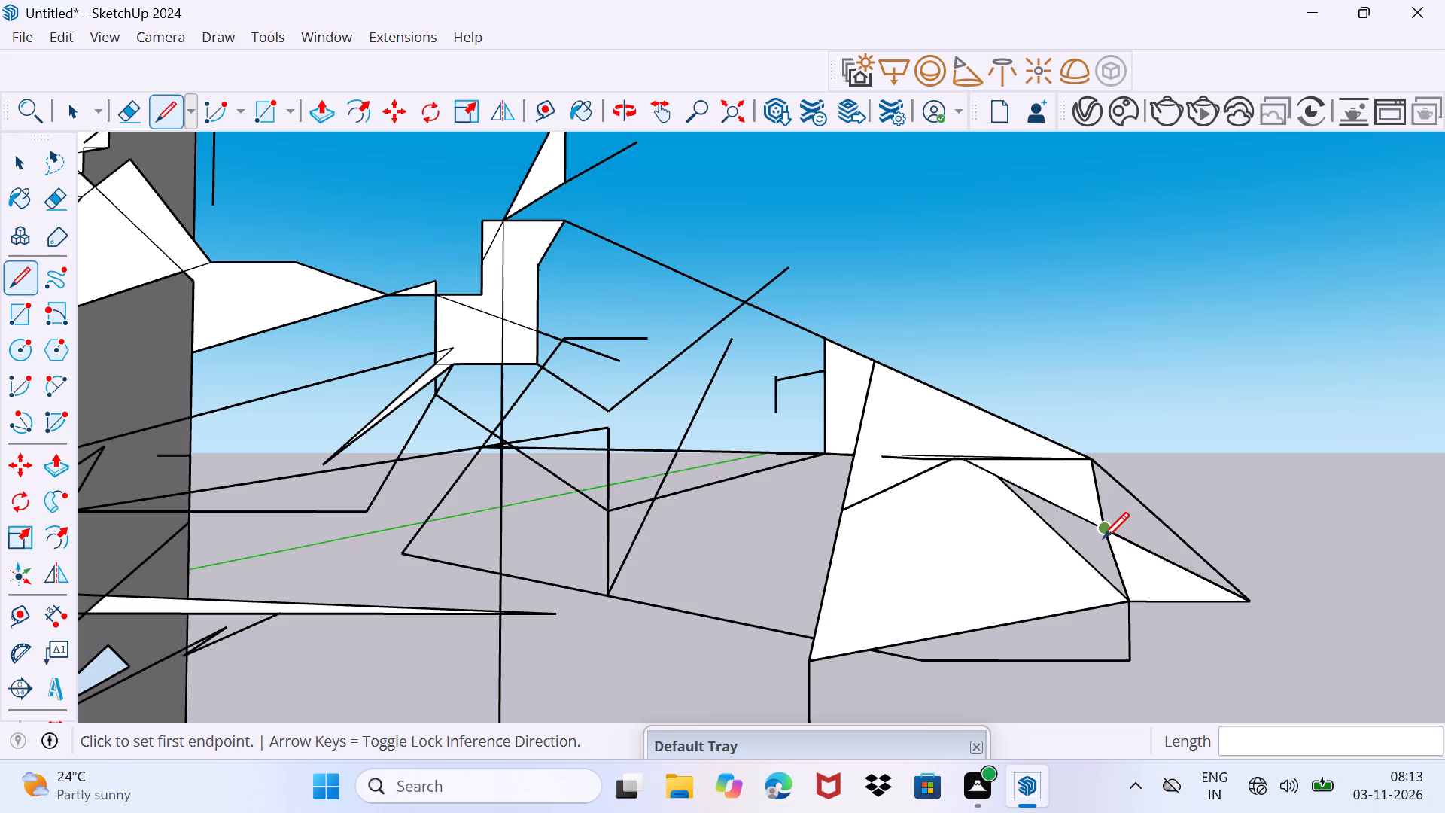
{"action": "left_click", "coordinate": [1104, 534]}
{"action": "left_click", "coordinate": [1148, 505]}
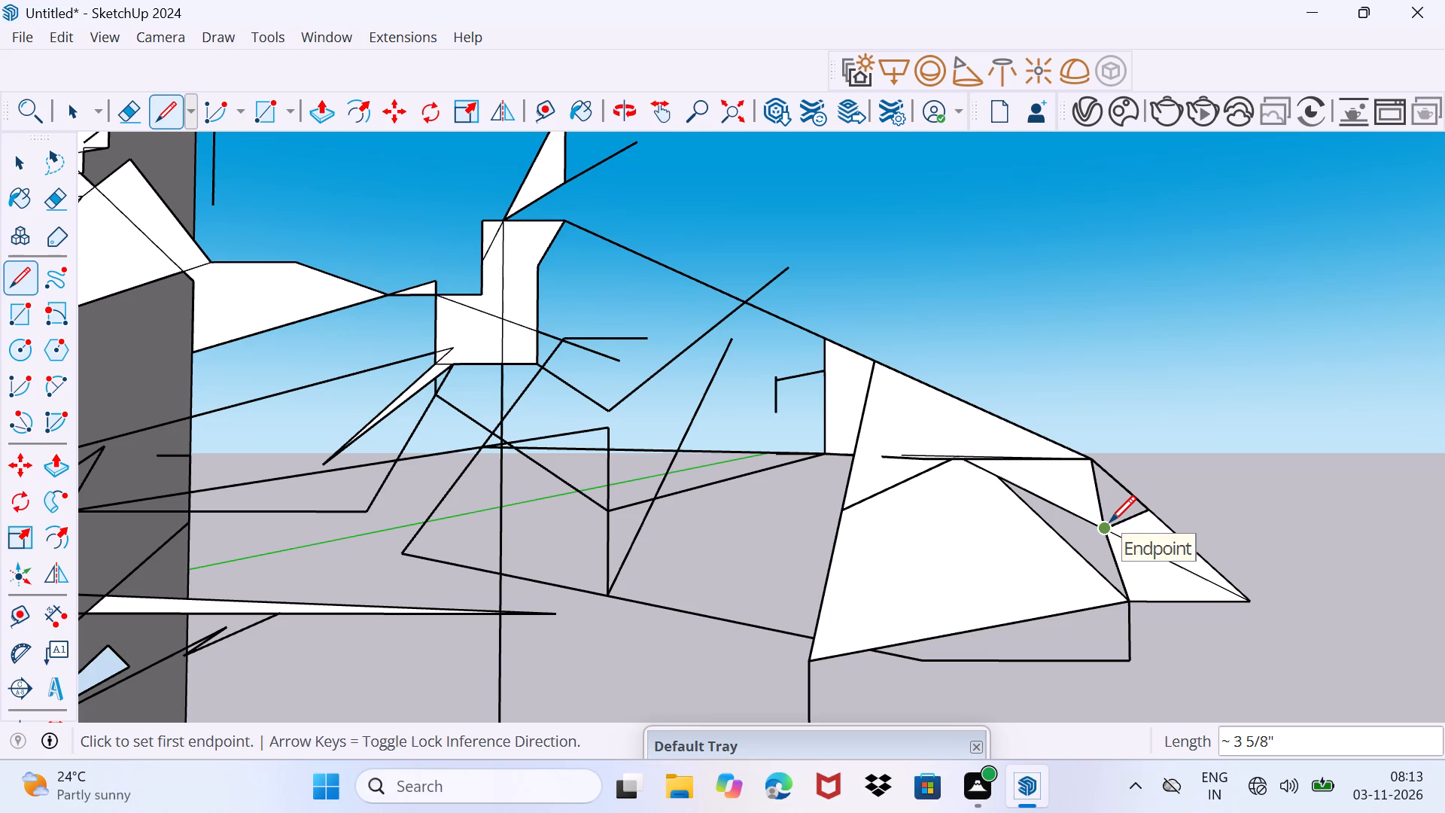
{"action": "left_click_drag", "start_coordinate": [1090, 531], "coordinate": [1098, 525]}
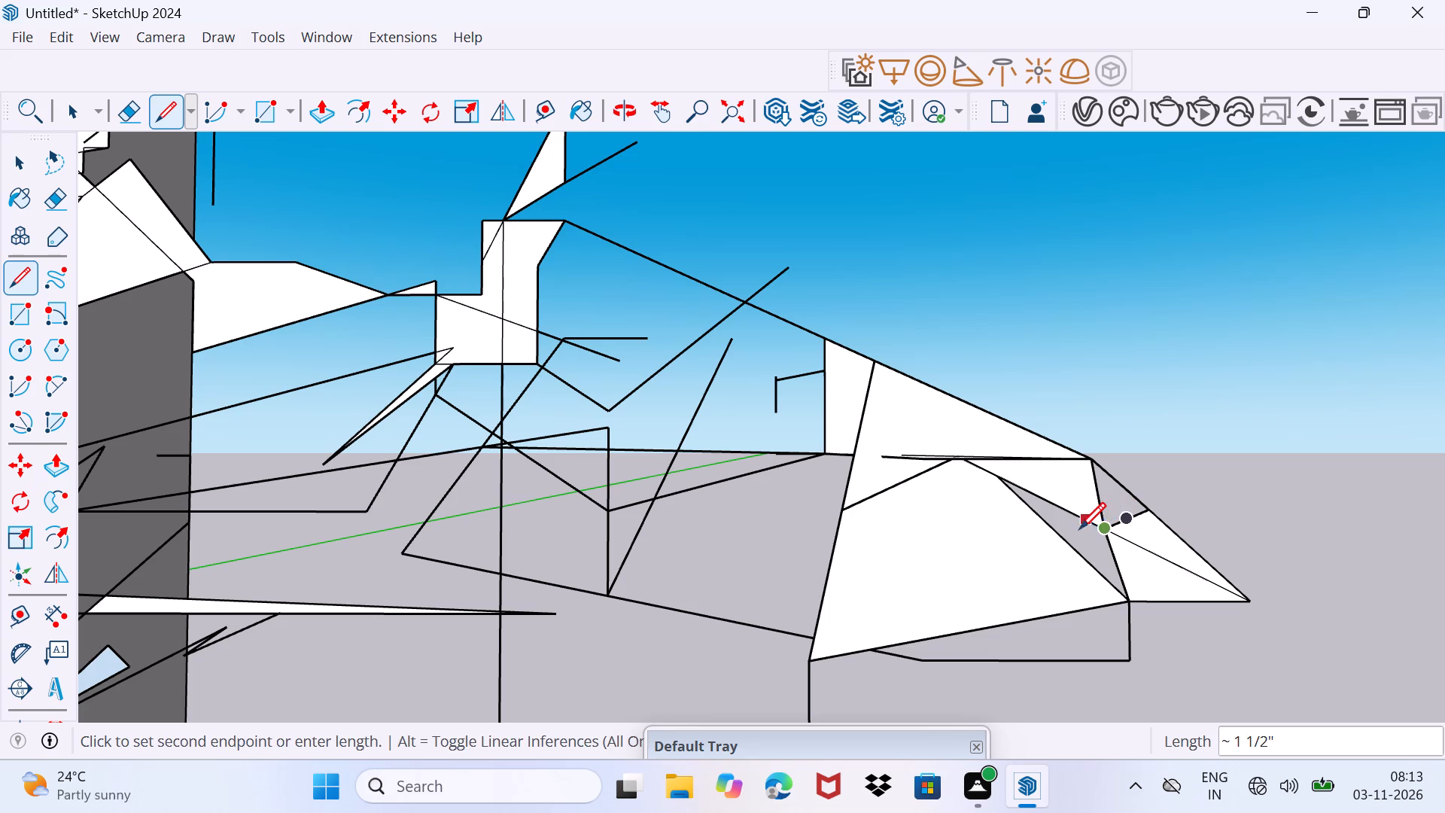
{"action": "left_click", "coordinate": [1109, 518]}
{"action": "left_click_drag", "start_coordinate": [1096, 509], "coordinate": [1114, 504]}
{"action": "left_click", "coordinate": [1132, 516]}
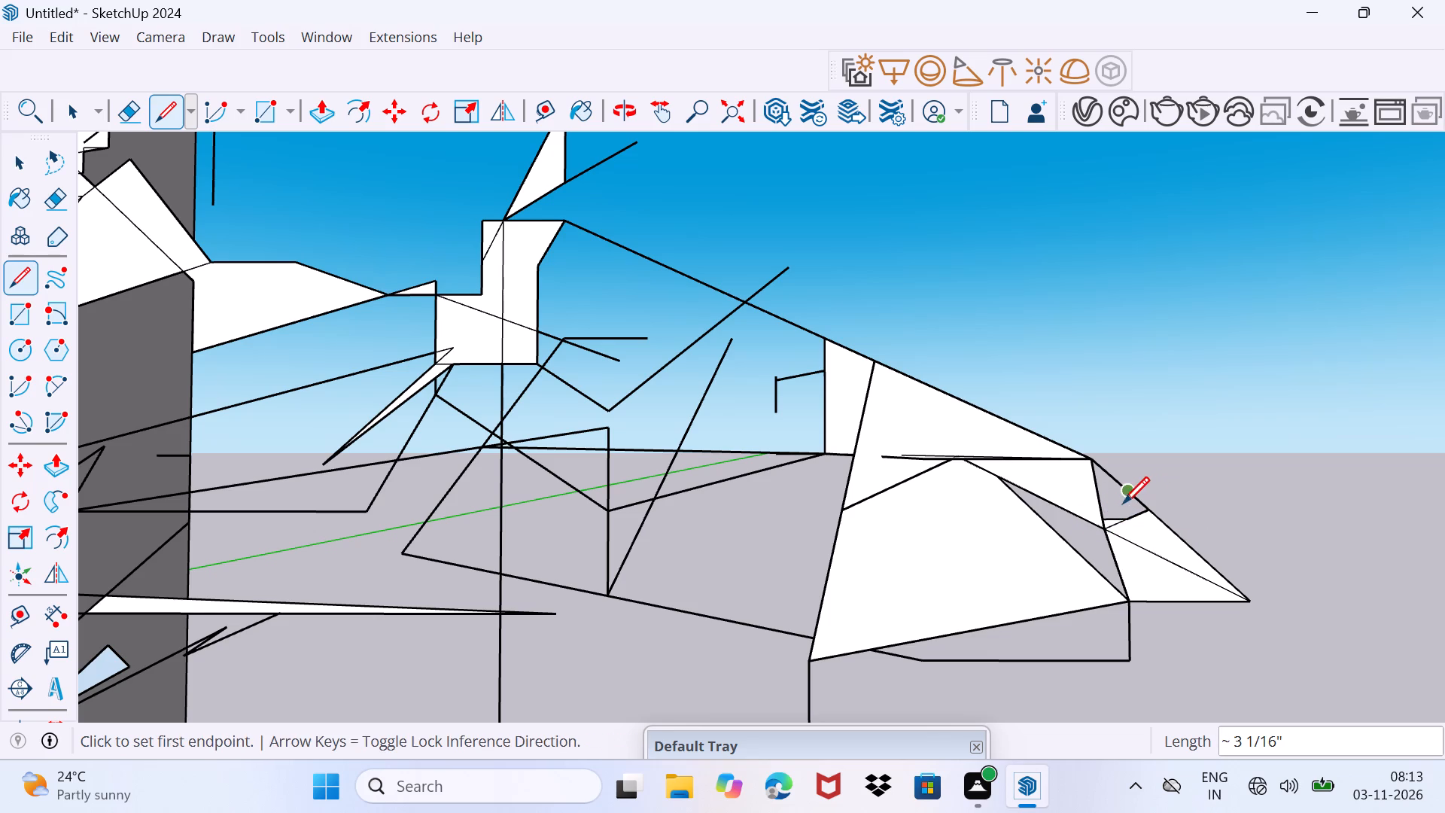
{"action": "left_click_drag", "start_coordinate": [1121, 503], "coordinate": [1138, 493]}
{"action": "left_click_drag", "start_coordinate": [1117, 500], "coordinate": [1130, 498]}
{"action": "left_click_drag", "start_coordinate": [1090, 521], "coordinate": [1077, 541]}
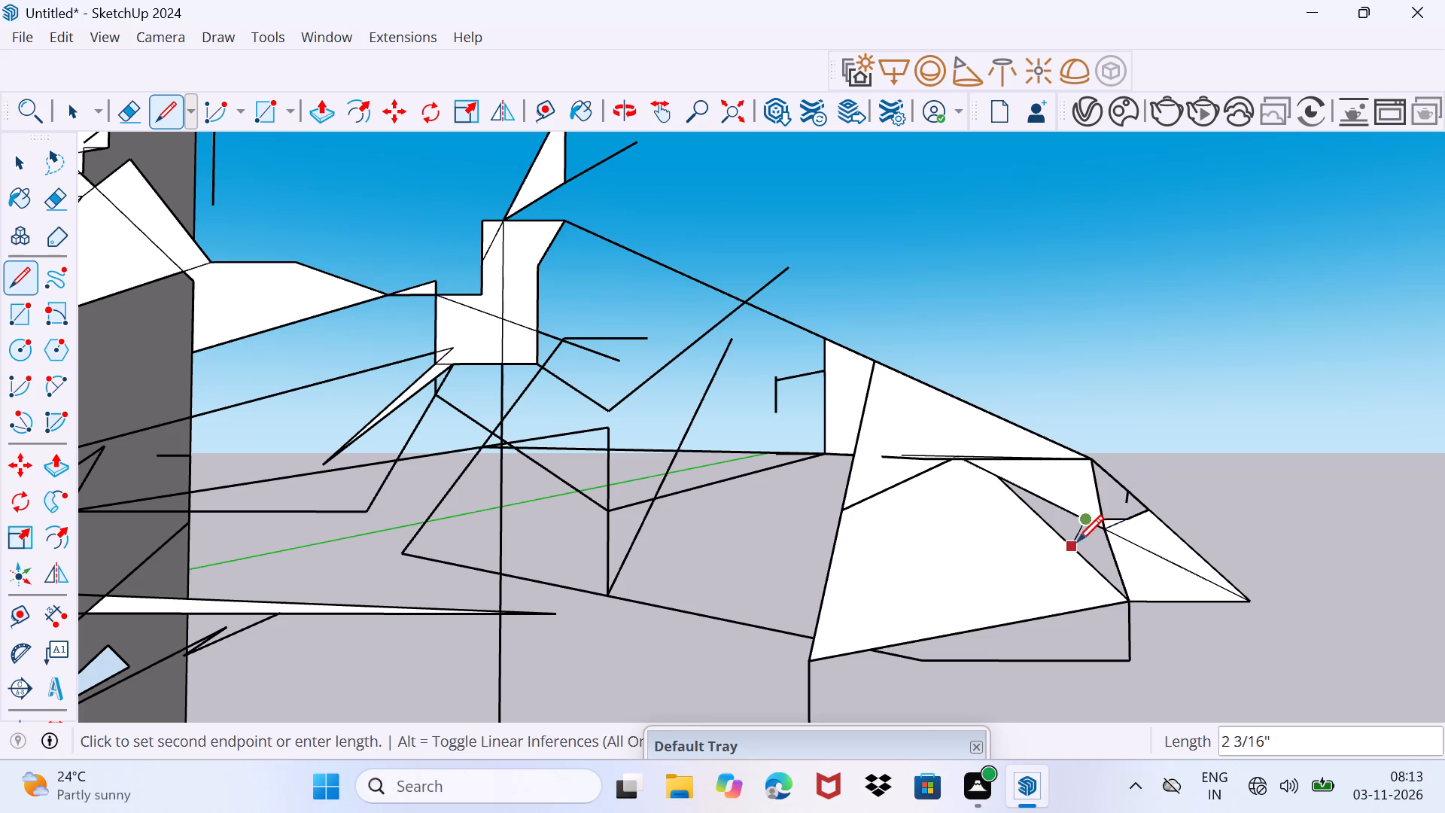
{"action": "left_click", "coordinate": [1114, 524]}
{"action": "left_click_drag", "start_coordinate": [1134, 493], "coordinate": [1118, 517]}
{"action": "left_click_drag", "start_coordinate": [1109, 520], "coordinate": [1119, 516]}
{"action": "left_click", "coordinate": [1133, 501]}
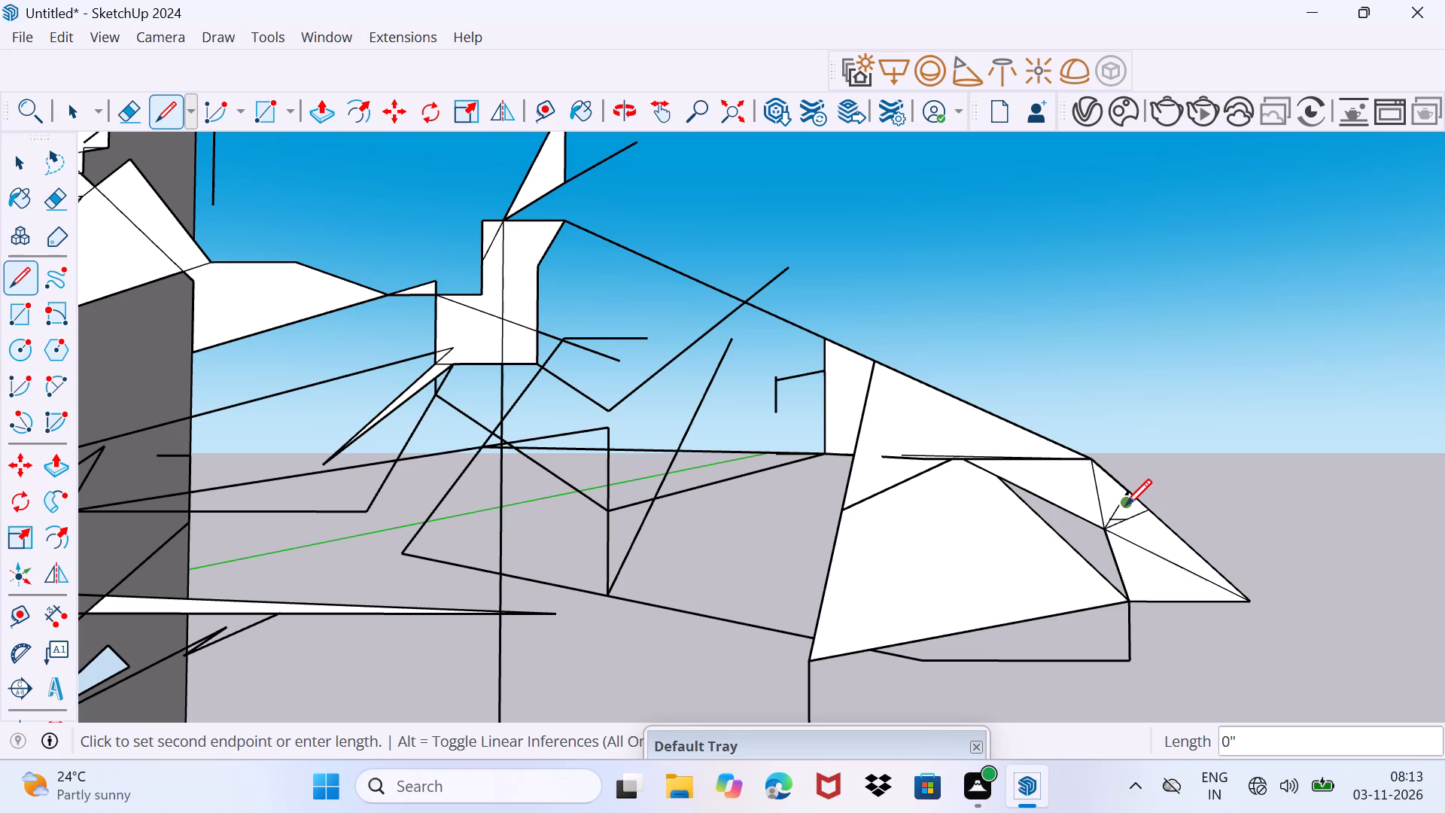
Draw a chain of short lines forming tiny triangles just outside the outer sloping edge, and lead it back to that edge.
{"action": "left_click", "coordinate": [1125, 505]}
{"action": "left_click", "coordinate": [1145, 479]}
{"action": "left_click", "coordinate": [1127, 490]}
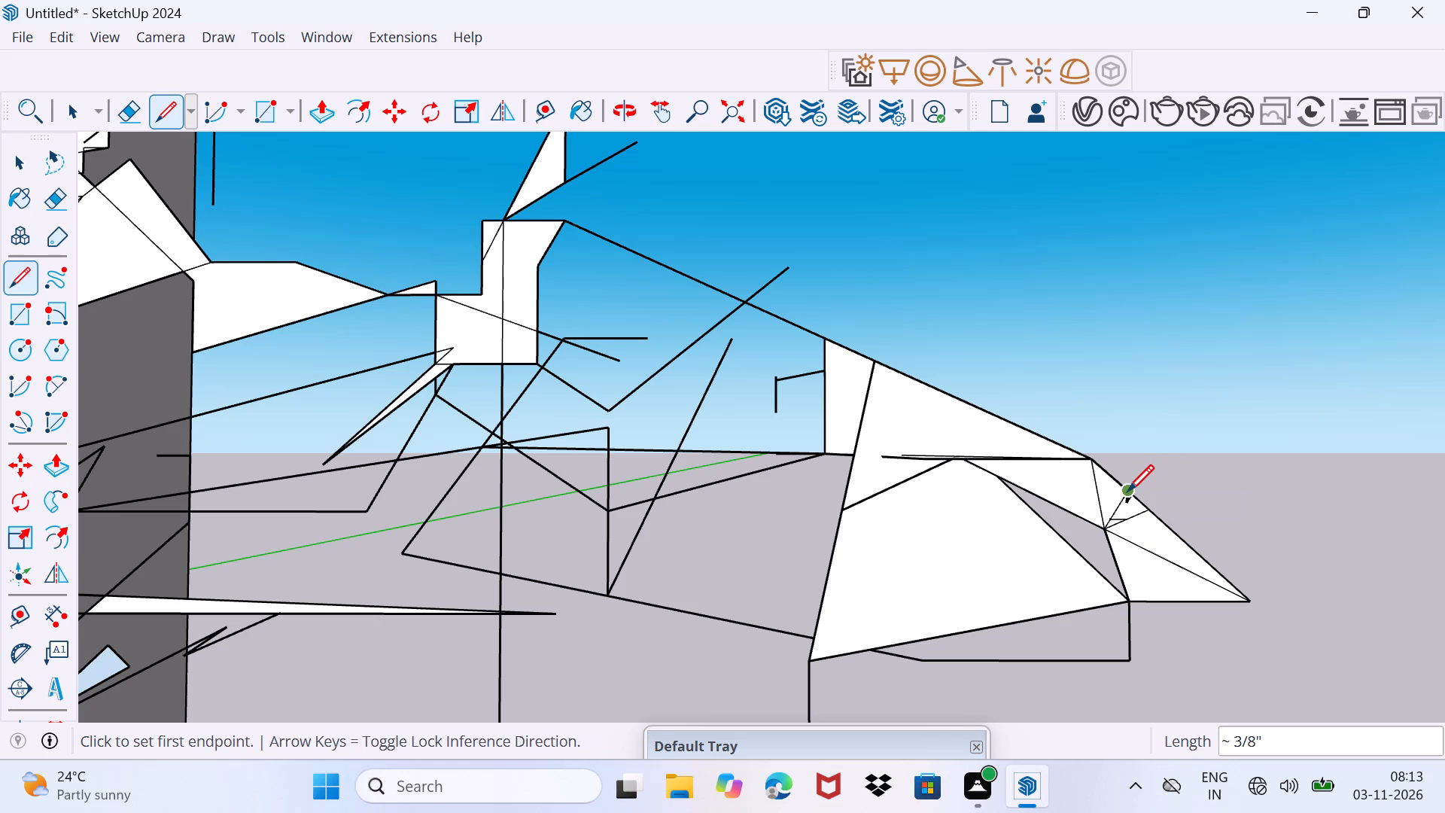
{"action": "left_click", "coordinate": [1141, 475]}
{"action": "left_click", "coordinate": [1127, 486]}
{"action": "left_click", "coordinate": [1156, 460]}
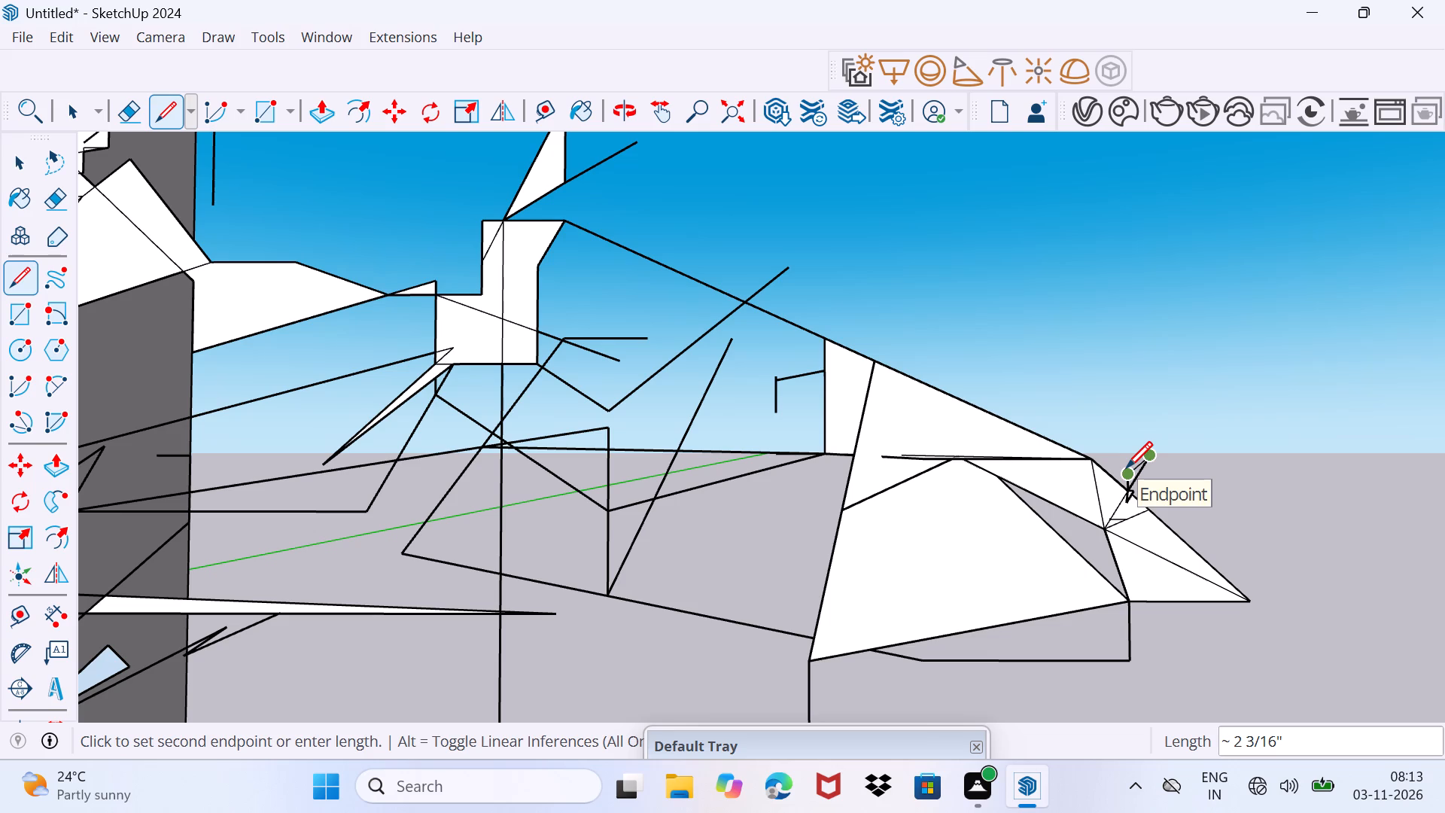
{"action": "left_click", "coordinate": [1126, 467]}
{"action": "left_click", "coordinate": [1138, 457]}
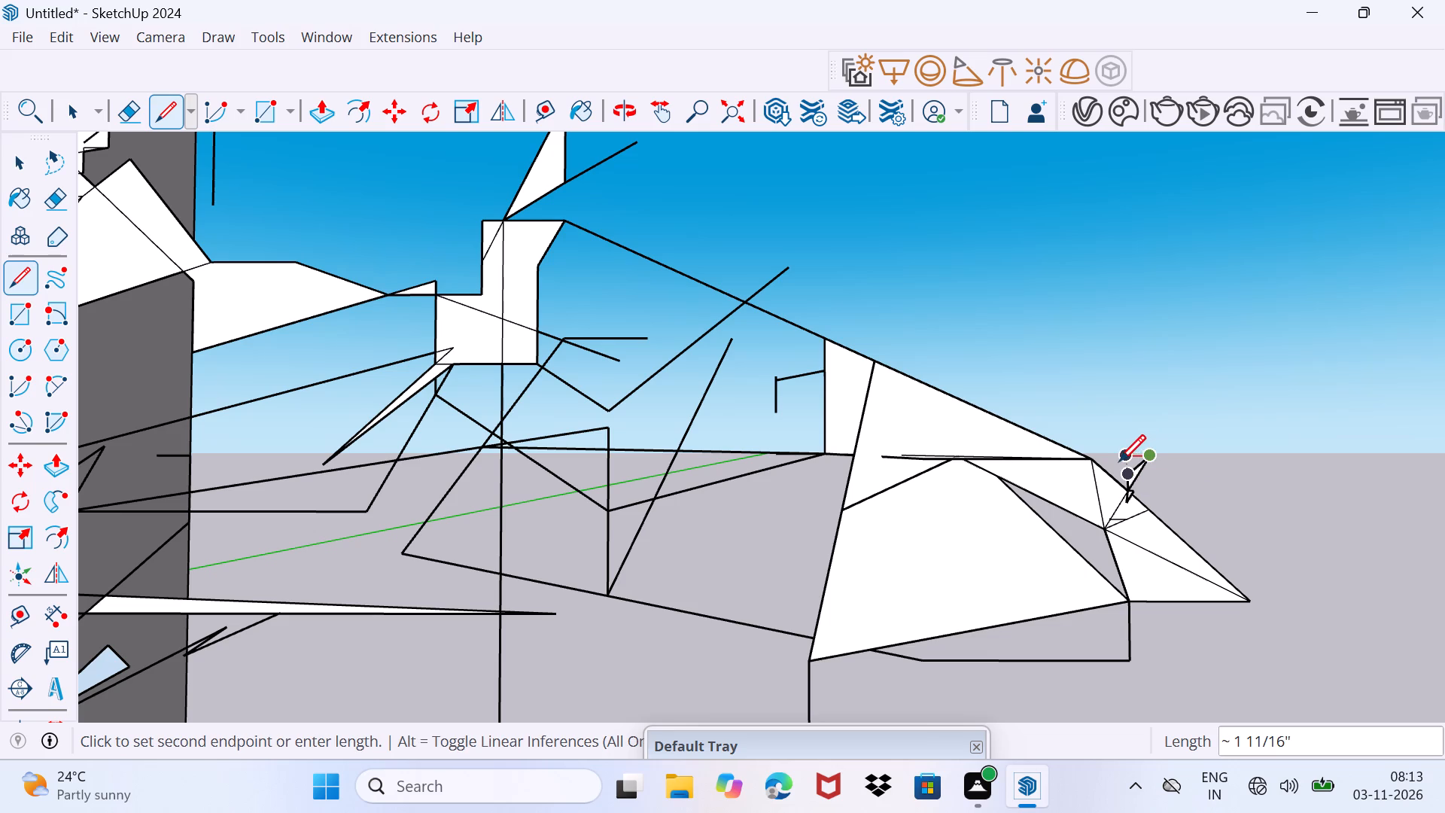
{"action": "left_click", "coordinate": [1119, 461]}
Draw a zigzag of short lines, the last about 2 1/8", between the two sloping edges of the narrow open gap.
{"action": "left_click", "coordinate": [1063, 510]}
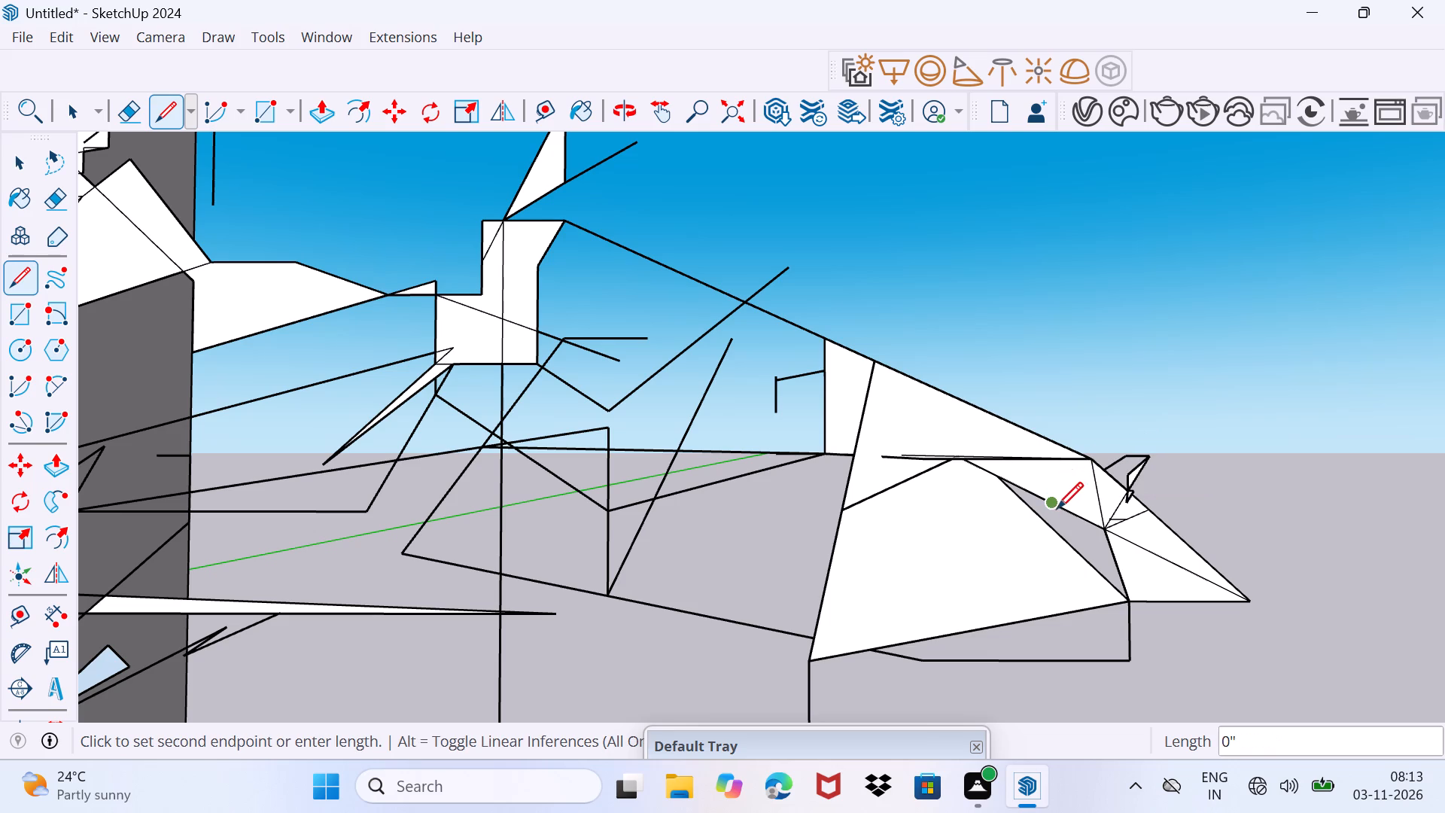
{"action": "left_click", "coordinate": [1048, 519]}
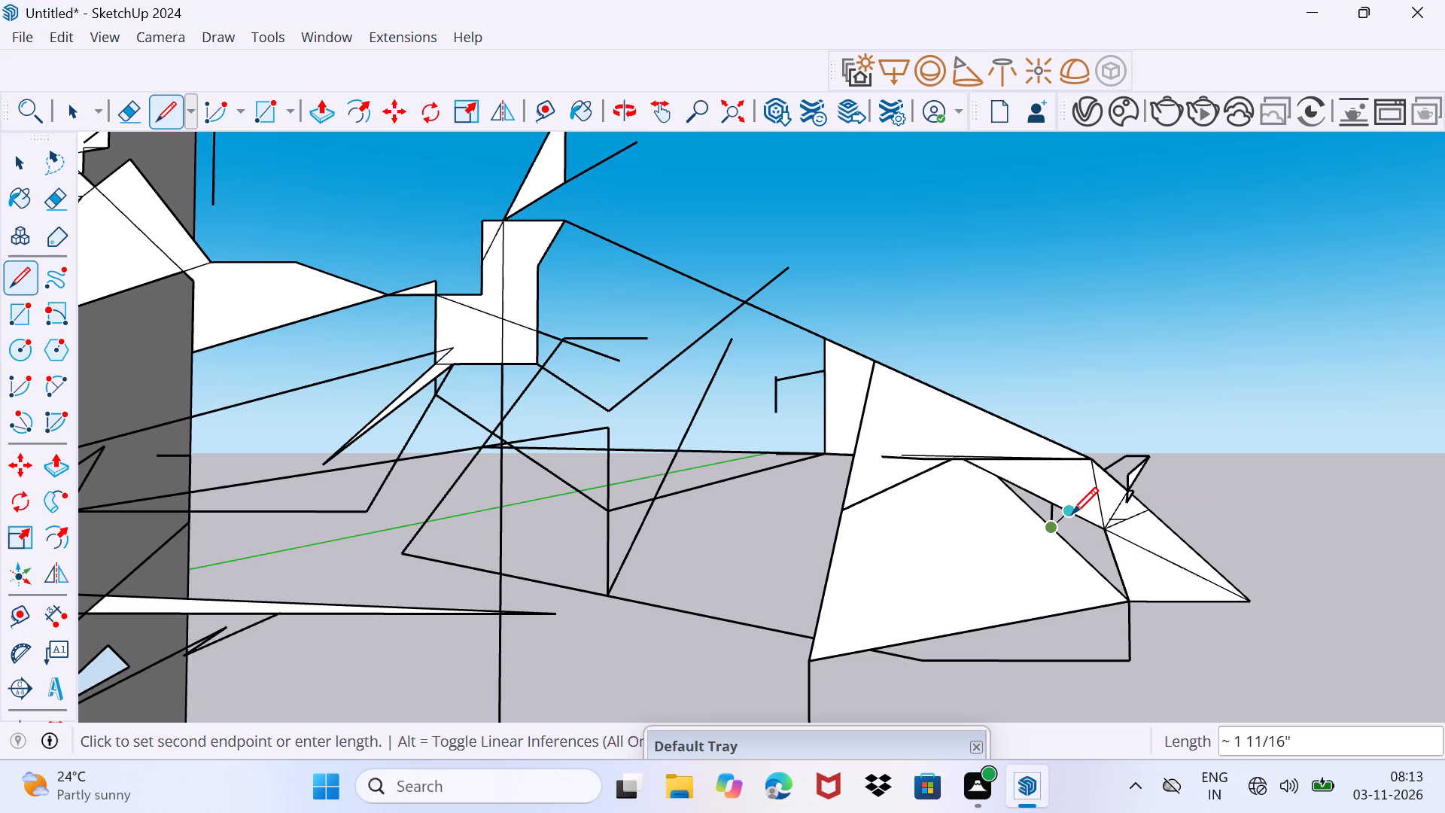
{"action": "left_click", "coordinate": [1072, 513]}
{"action": "left_click", "coordinate": [1072, 513]}
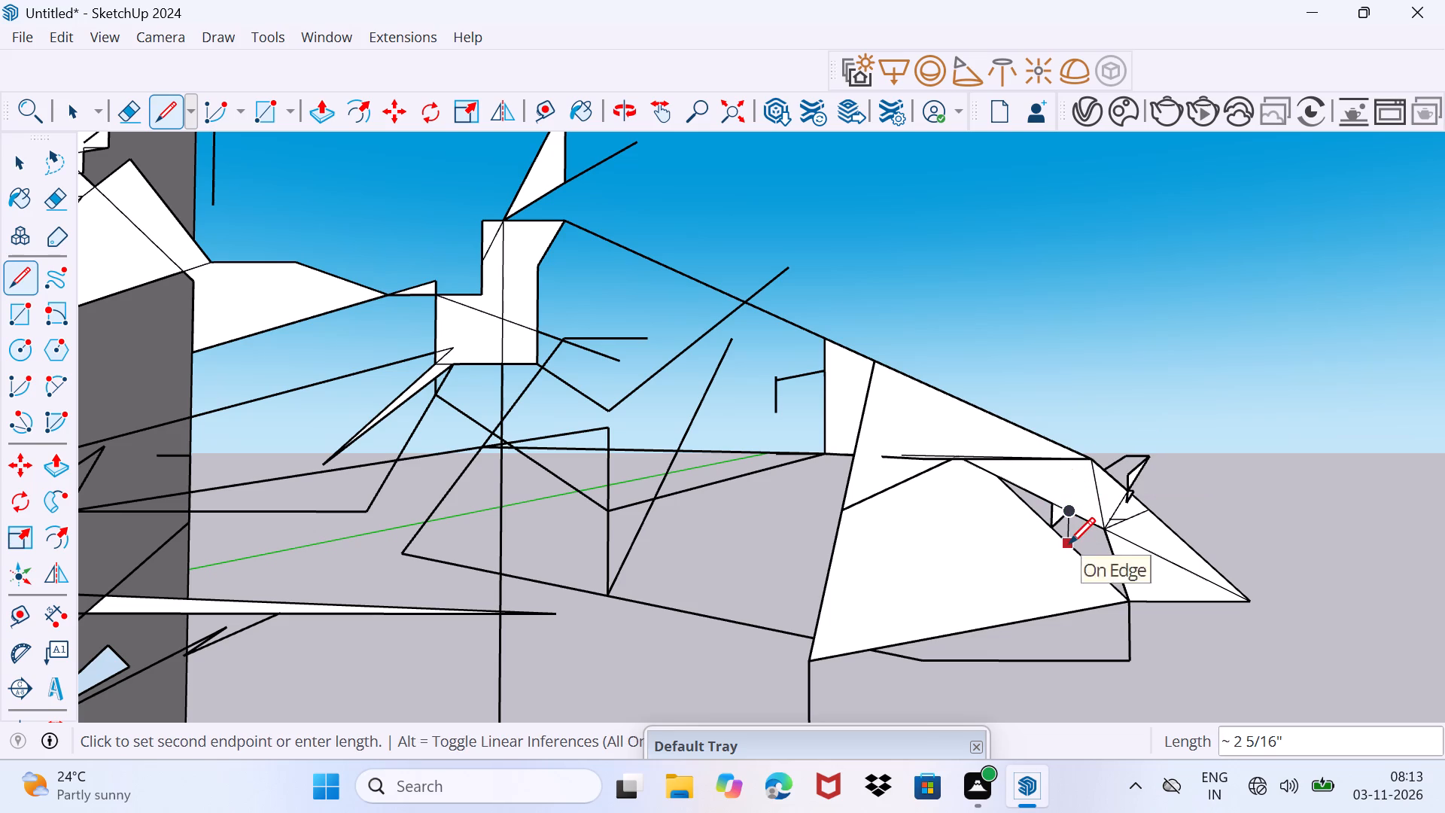
{"action": "left_click", "coordinate": [1069, 544]}
{"action": "left_click", "coordinate": [1085, 526]}
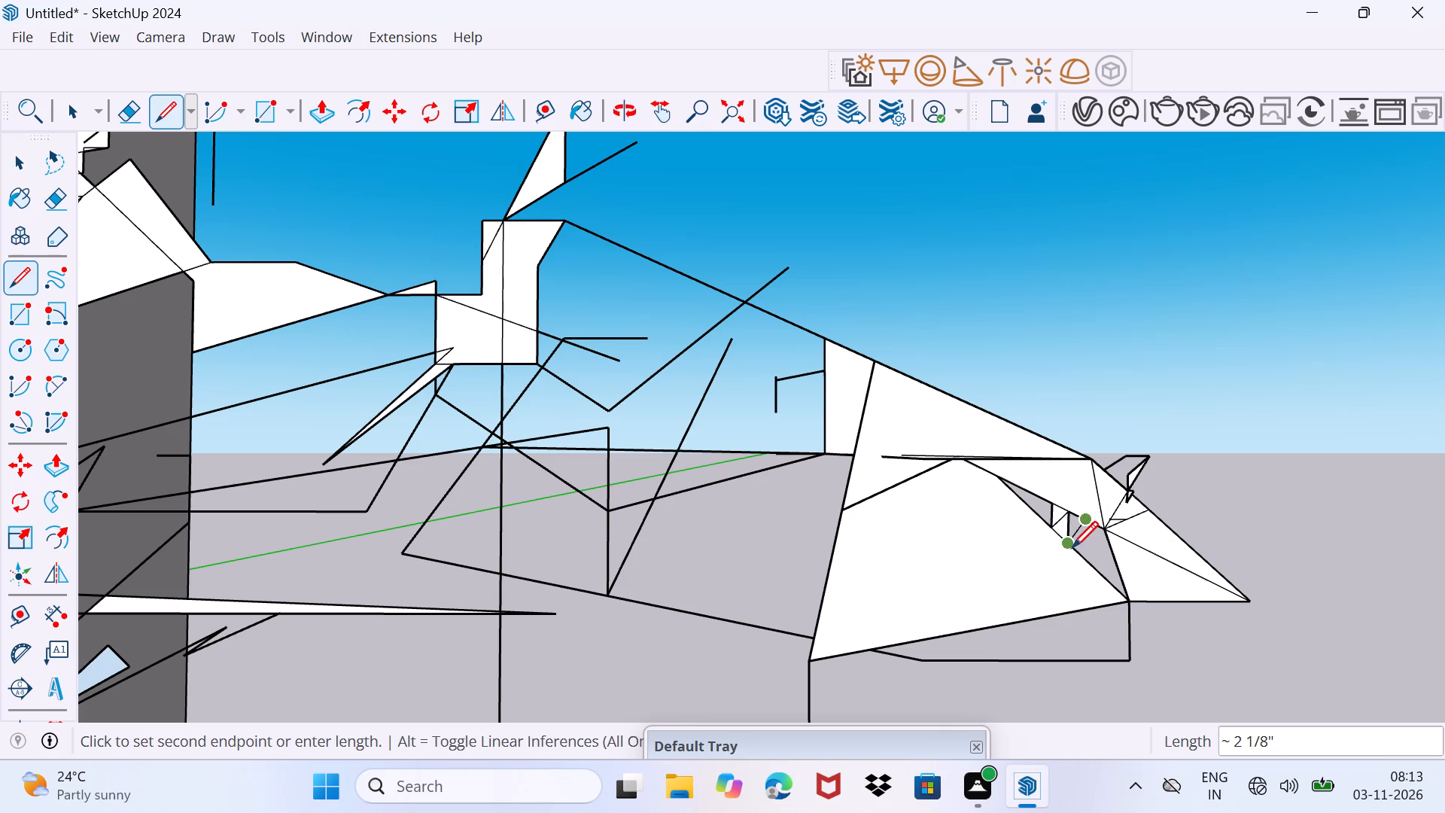
{"action": "left_click", "coordinate": [1072, 547]}
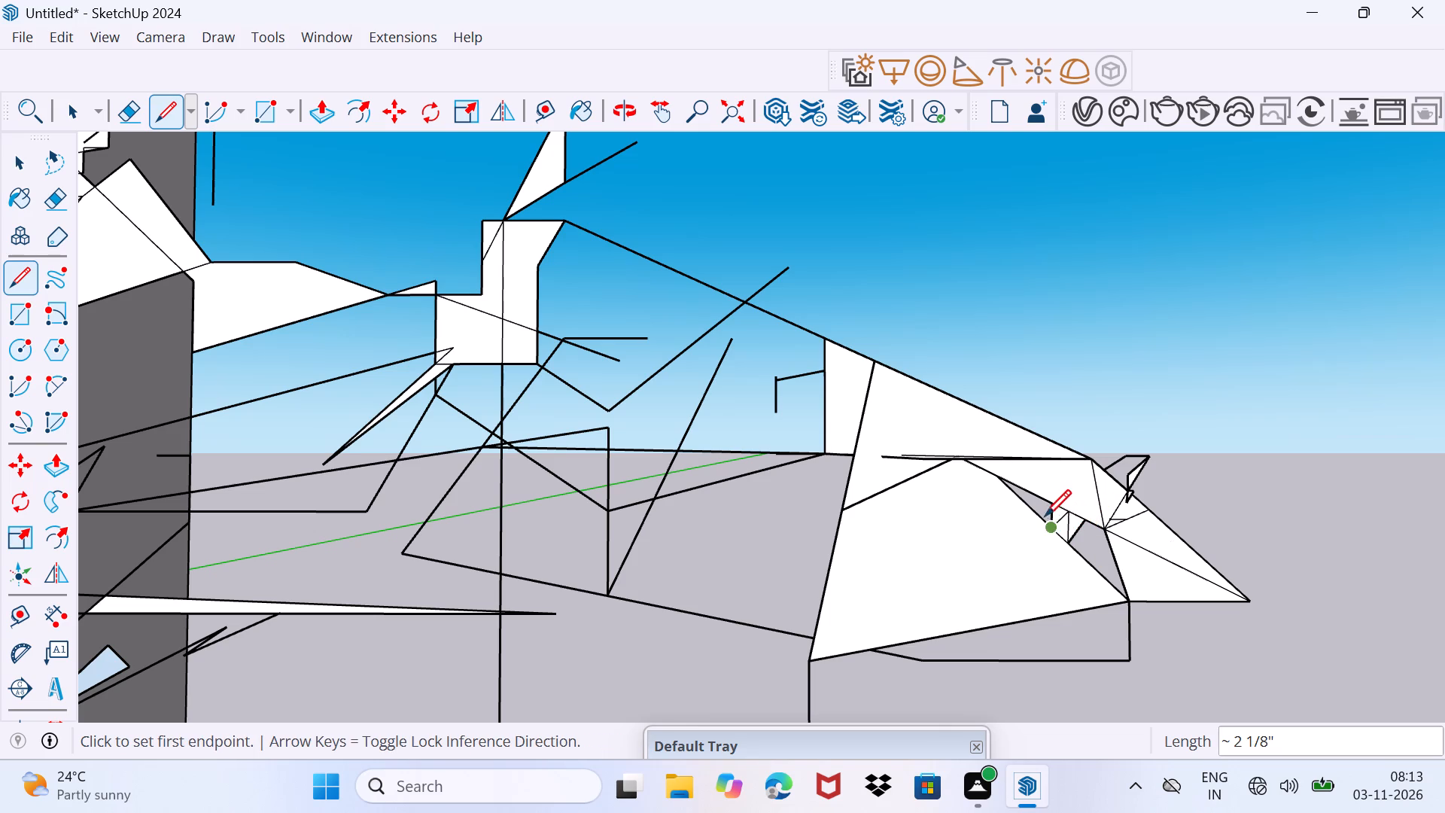
Continue the zigzag with a line about 1 7/8" across the narrow gap and a short upright back to the upper edge.
{"action": "scroll", "coordinate": [1041, 510], "scroll_direction": "up", "scroll_amount": 1}
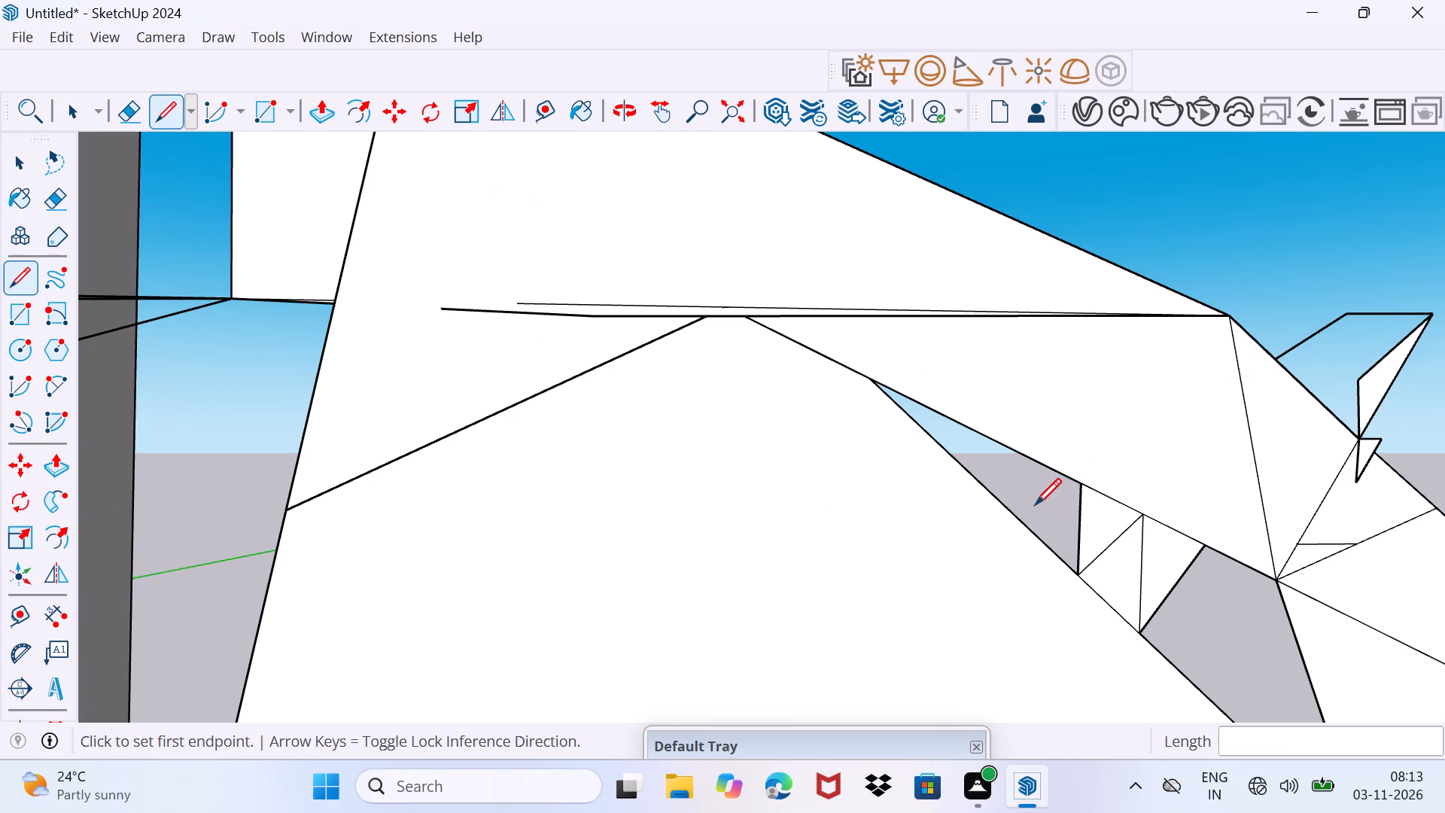
{"action": "scroll", "coordinate": [1035, 504], "scroll_direction": "up", "scroll_amount": 2}
{"action": "scroll", "coordinate": [1048, 498], "scroll_direction": "down", "scroll_amount": 4}
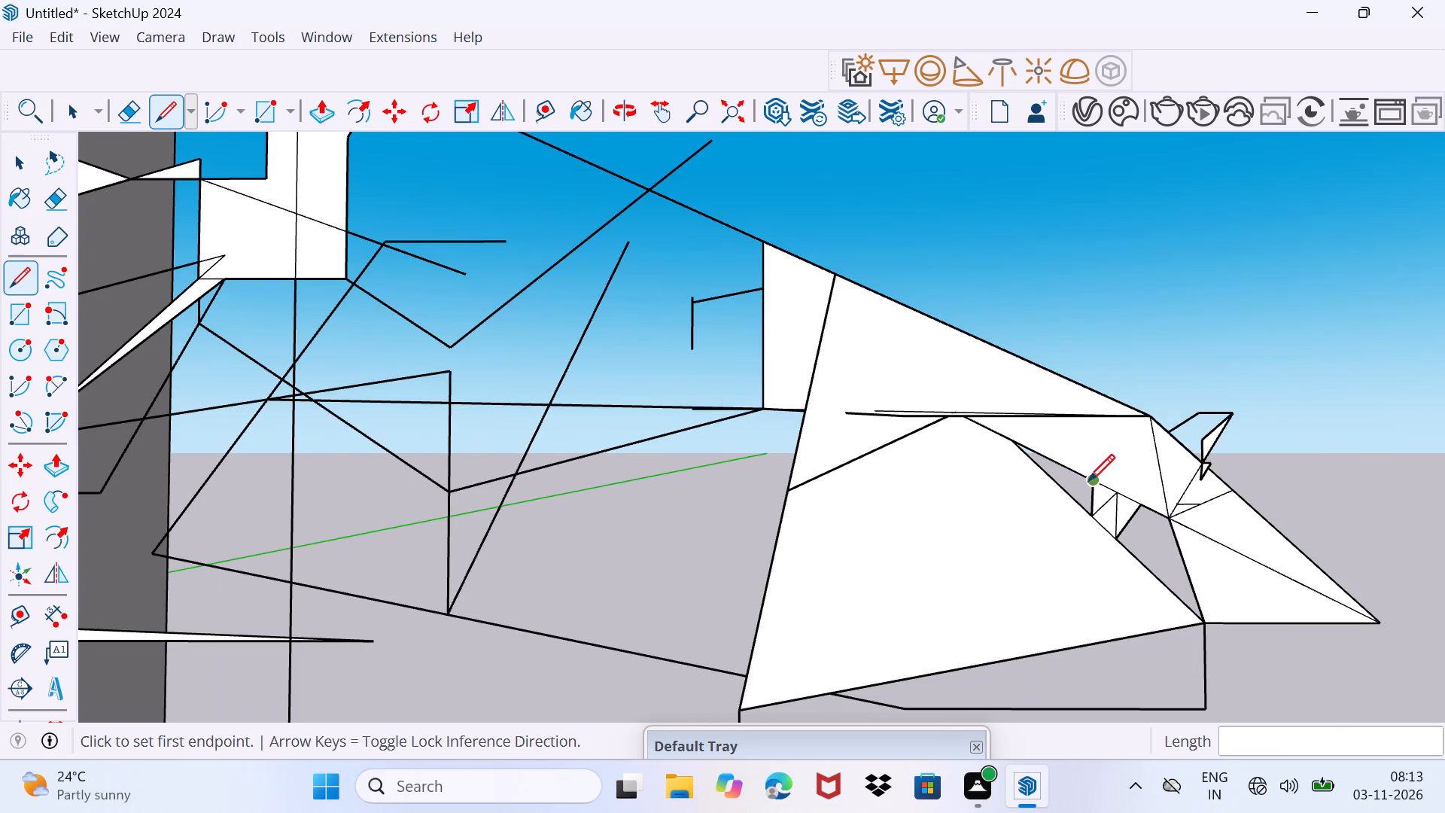
{"action": "left_click", "coordinate": [1091, 480]}
{"action": "left_click", "coordinate": [1060, 482]}
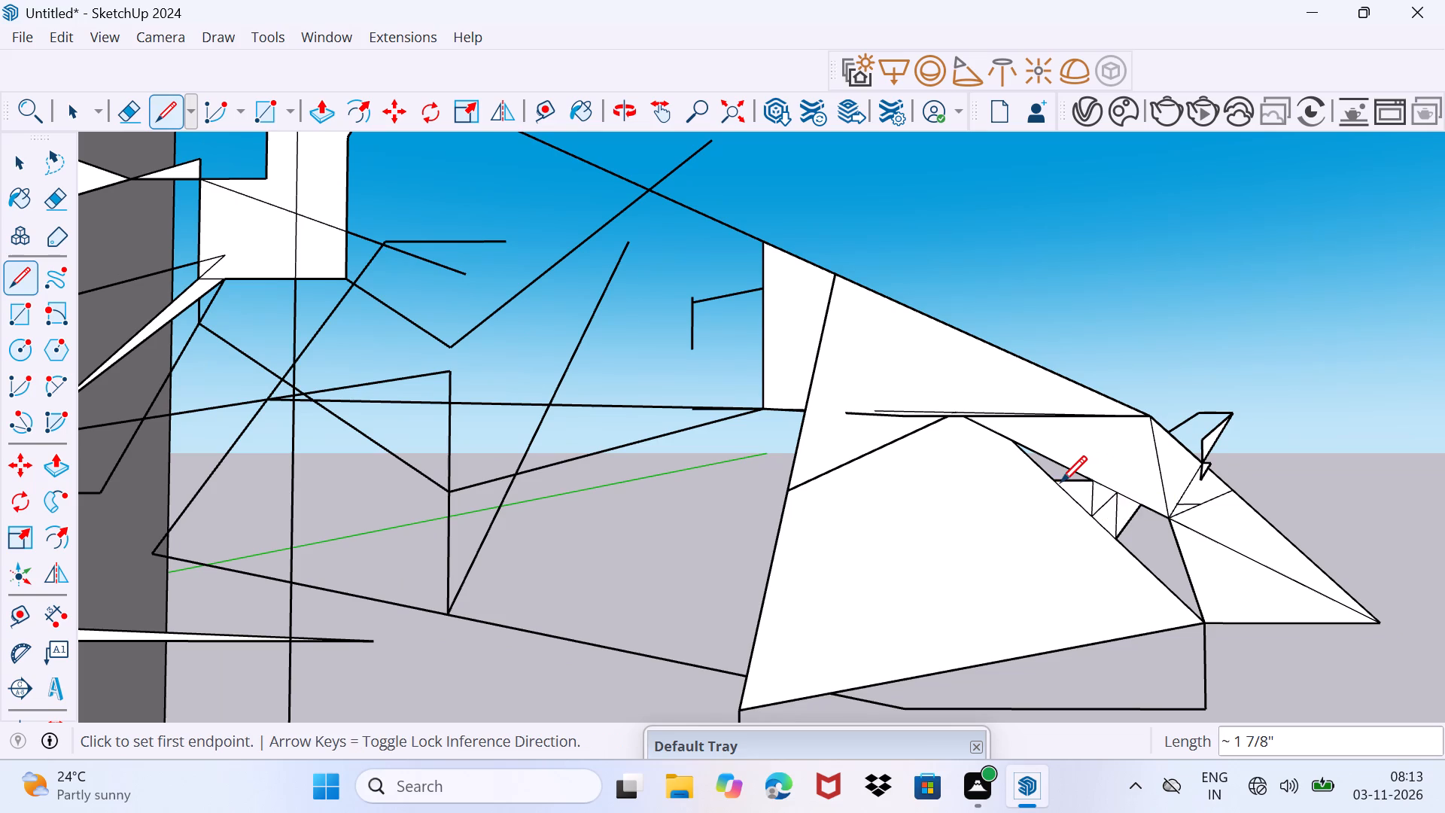
{"action": "left_click", "coordinate": [1047, 479]}
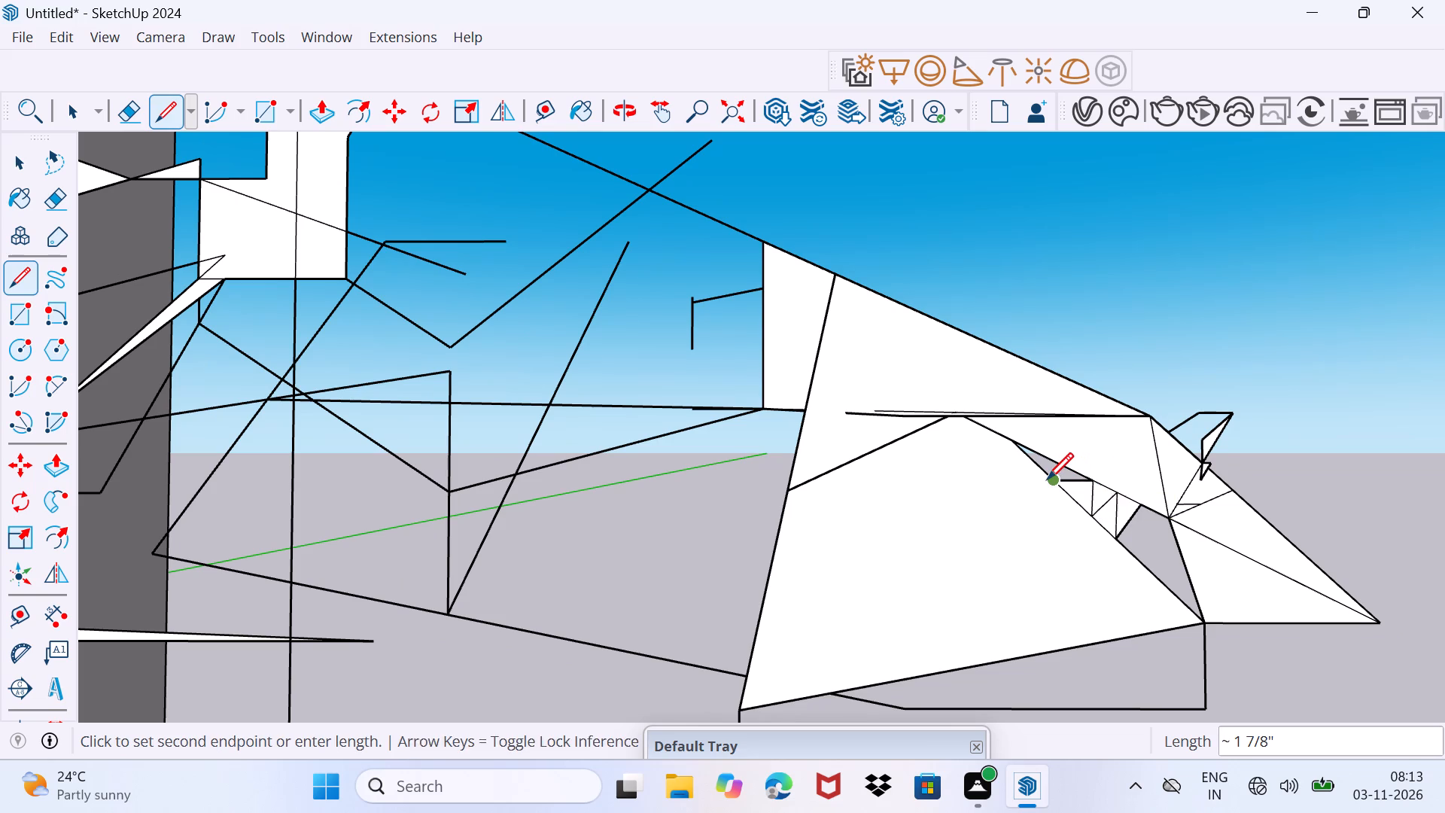
{"action": "left_click", "coordinate": [1048, 465]}
Add three zigzag lines of about 3/4", 11/16" and 1/2" between the gap's edges, heading toward its pointed end.
{"action": "scroll", "coordinate": [1048, 465], "scroll_direction": "up", "scroll_amount": 4}
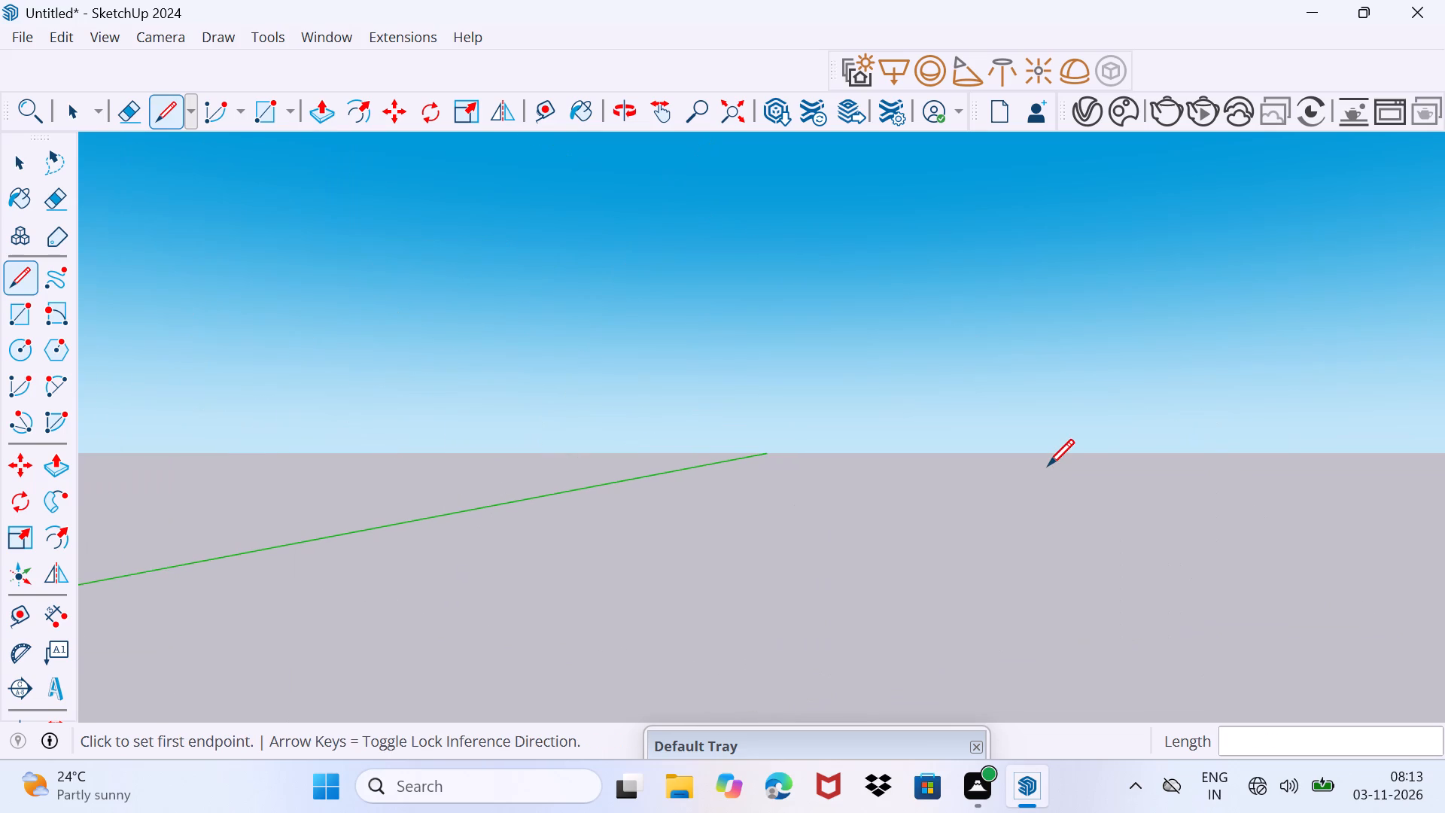
{"action": "scroll", "coordinate": [1048, 465], "scroll_direction": "down", "scroll_amount": 4}
{"action": "left_click", "coordinate": [1111, 427]}
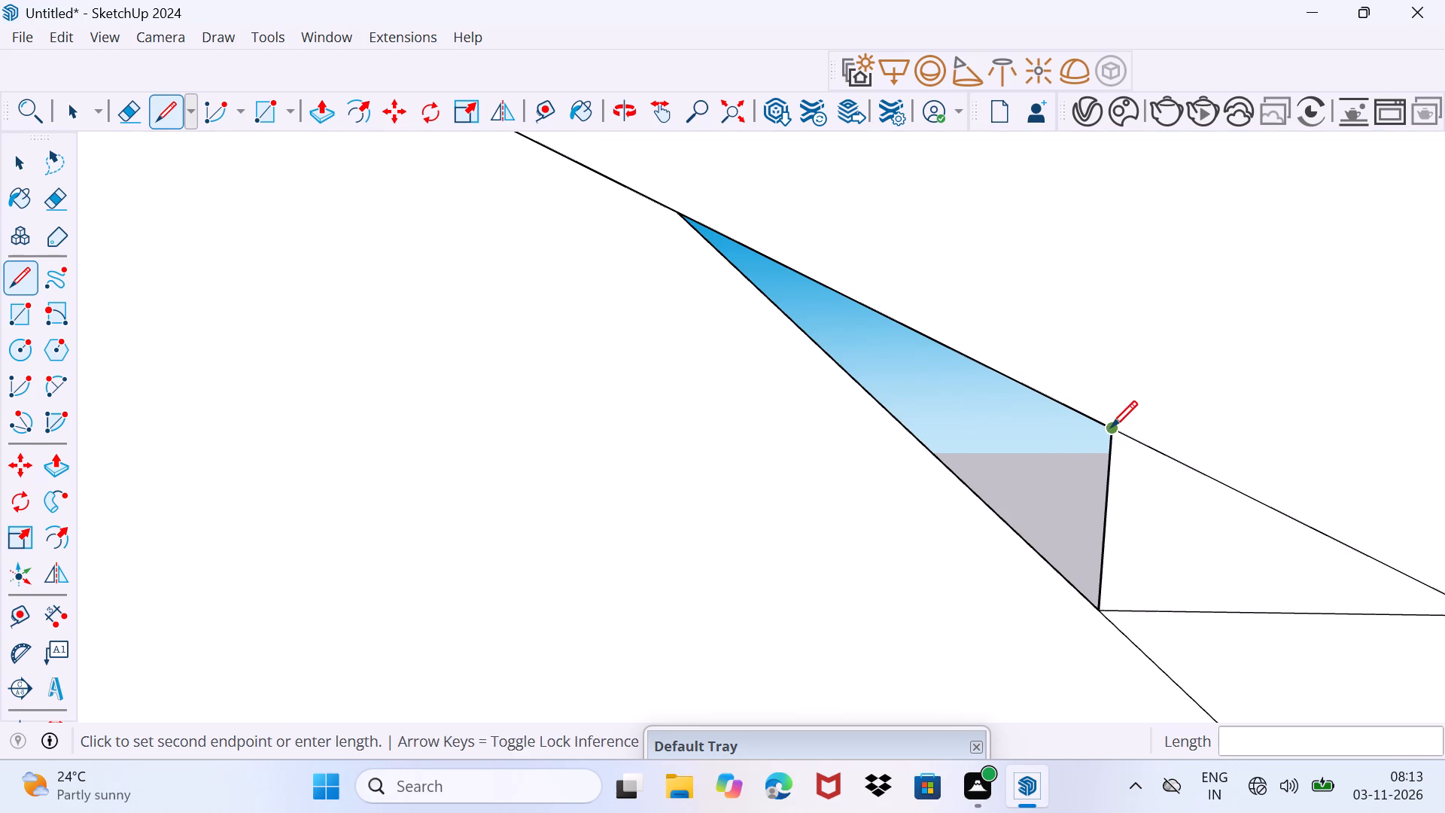
{"action": "left_click", "coordinate": [966, 480]}
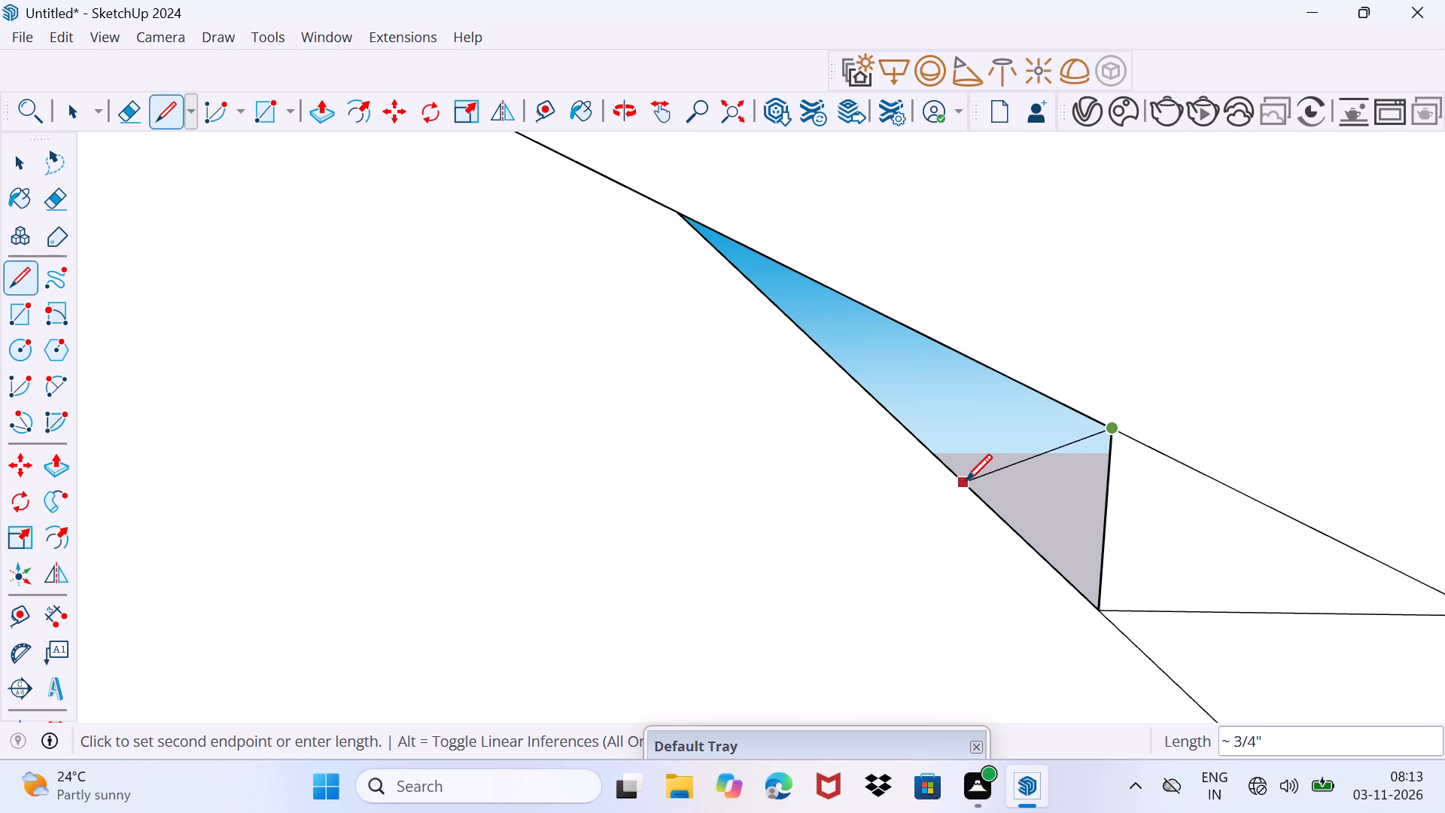
{"action": "left_click", "coordinate": [966, 477]}
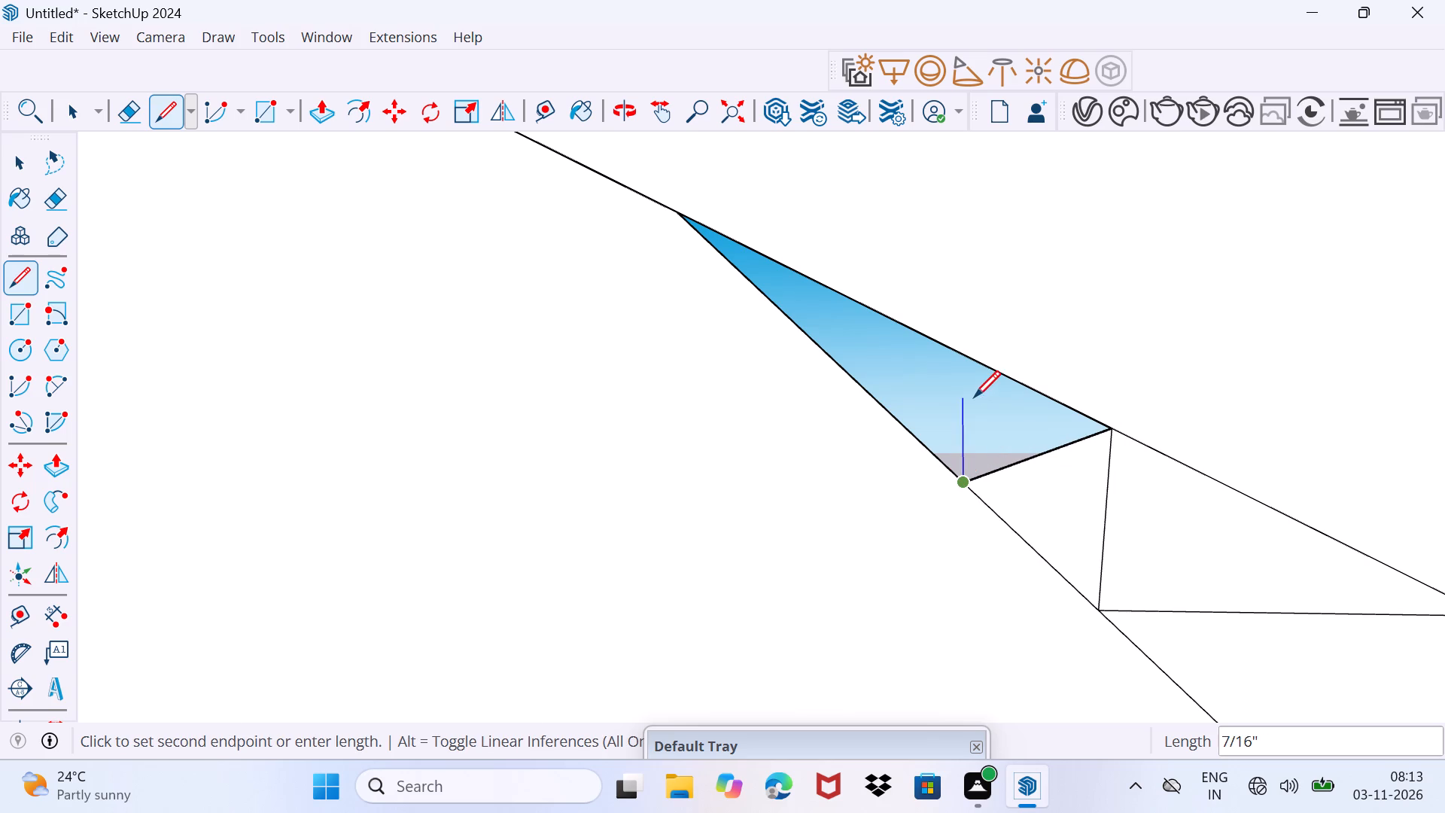
{"action": "left_click", "coordinate": [985, 370]}
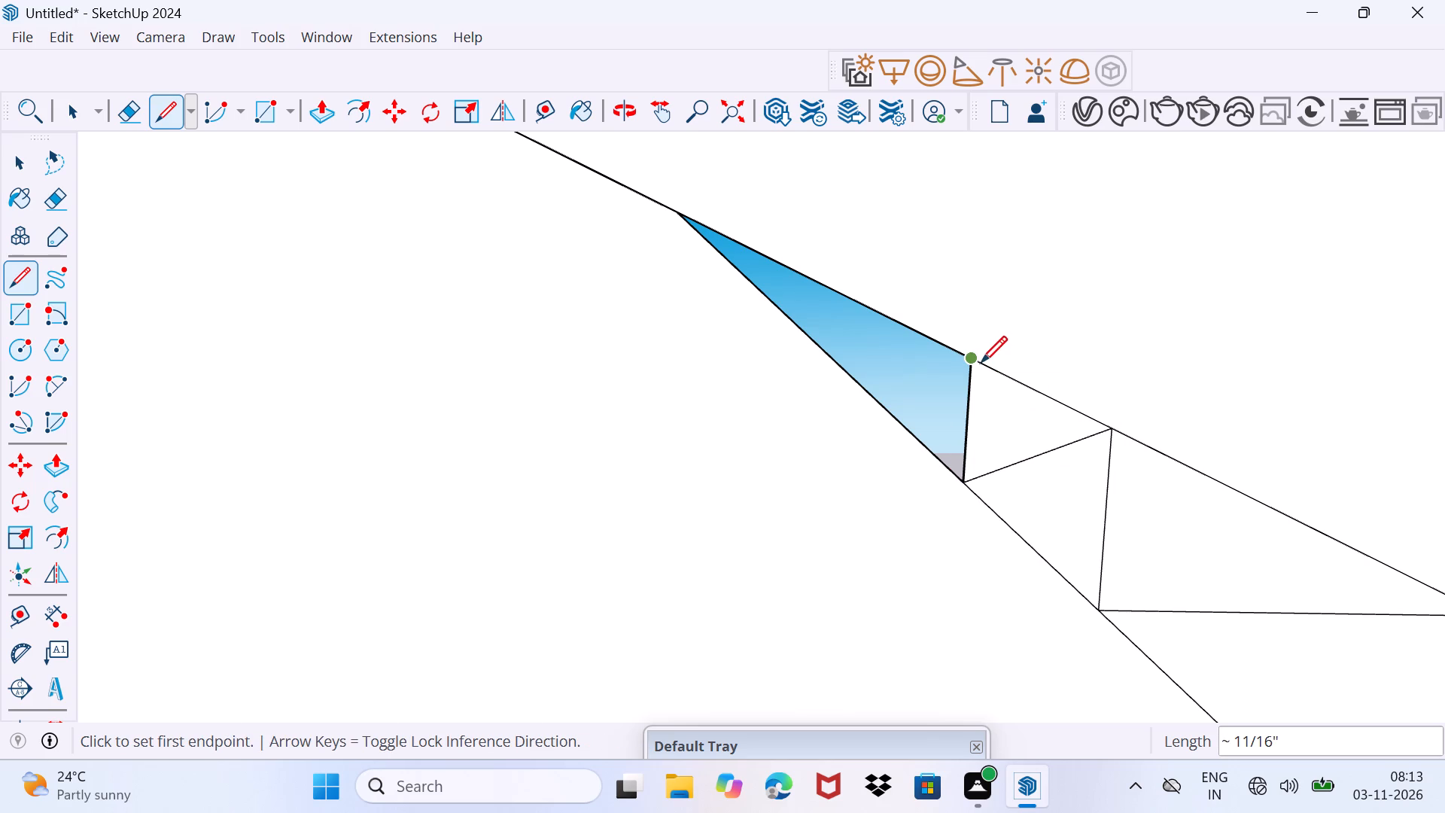
{"action": "left_click", "coordinate": [971, 352]}
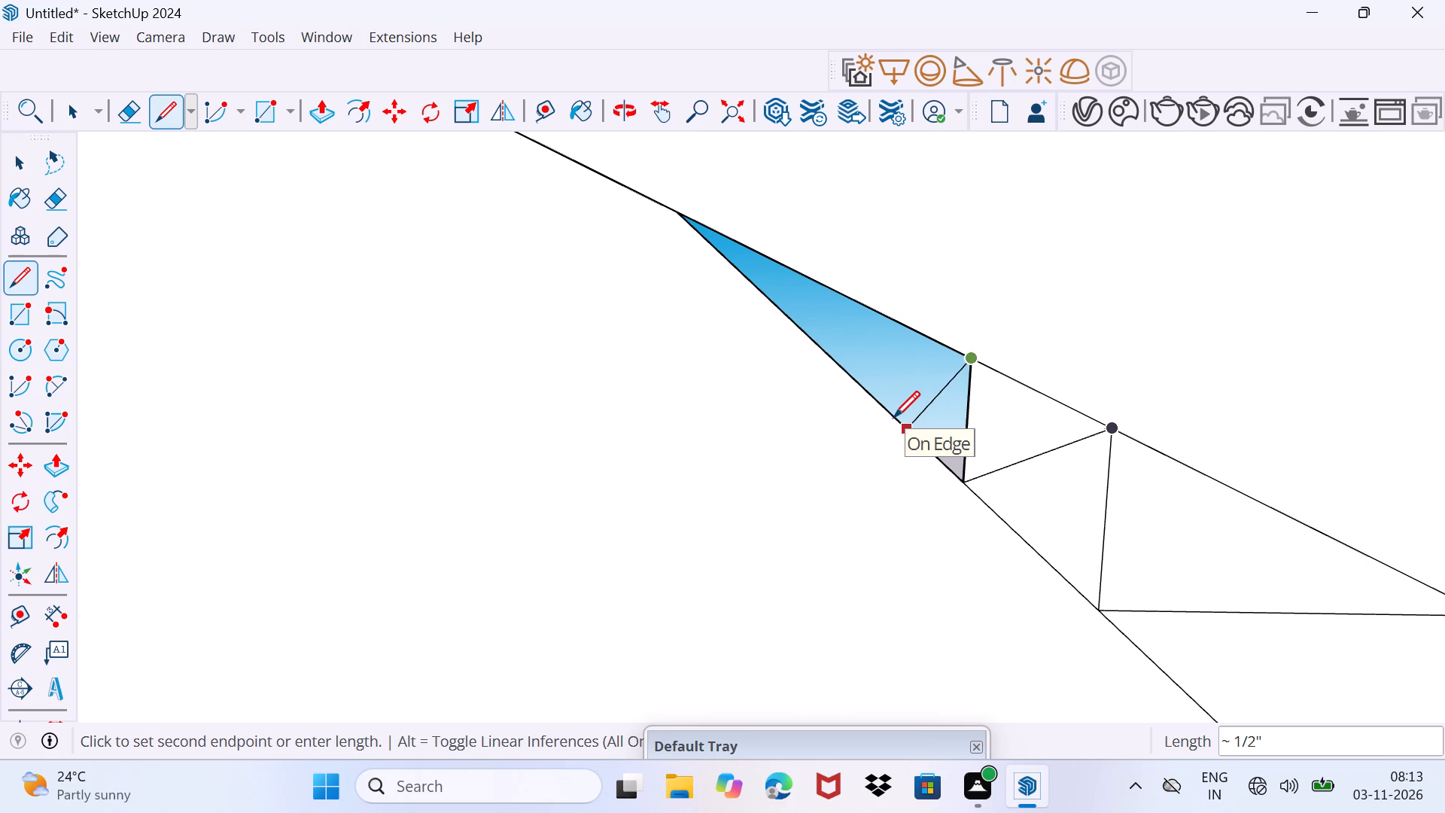
{"action": "left_click", "coordinate": [893, 417]}
Extend the zigzag toward the gap's pointed end with four more lines of about 11/16", 3/8", 3/8" and 5/16".
{"action": "left_click", "coordinate": [909, 432]}
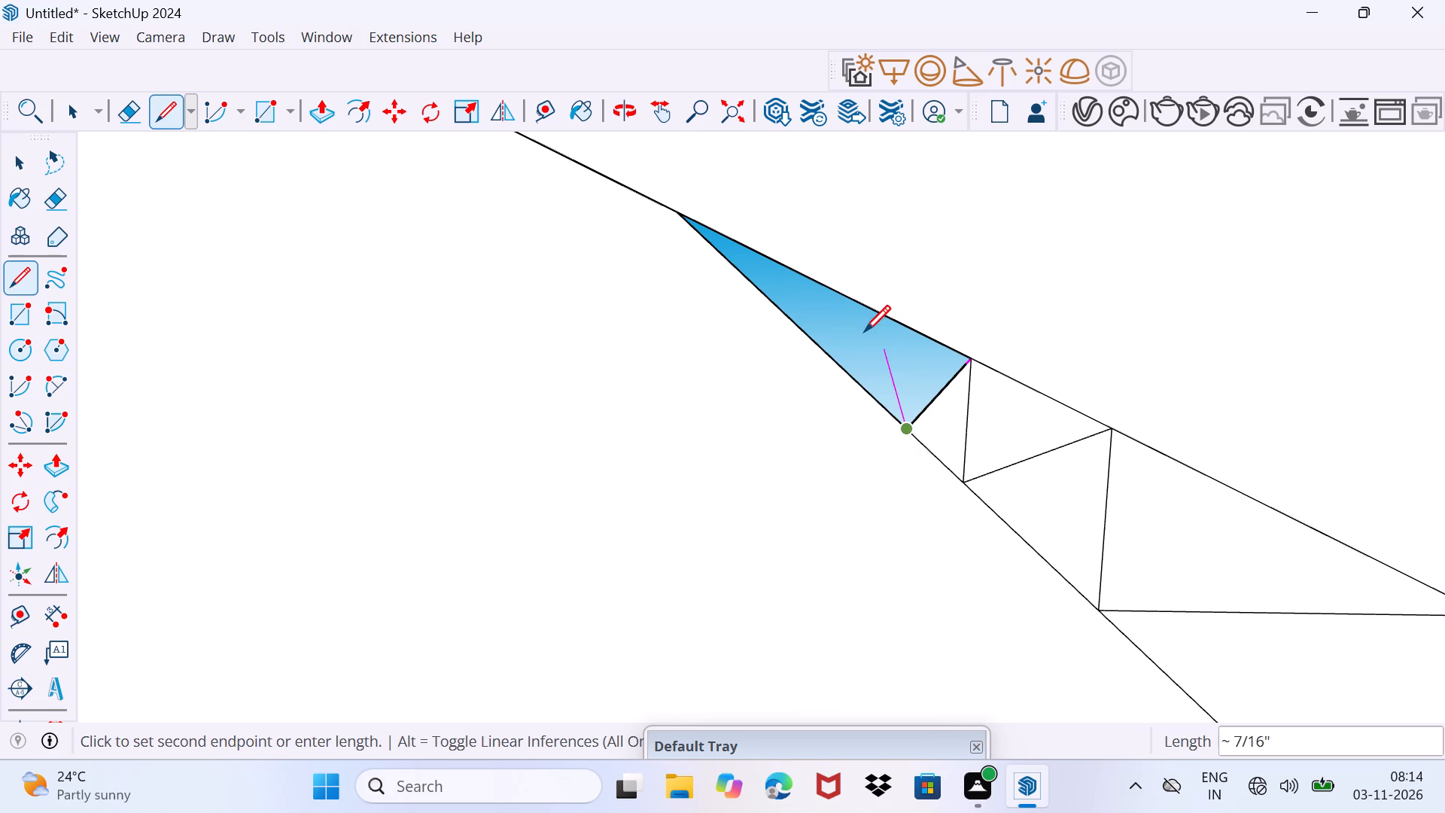
{"action": "left_click", "coordinate": [867, 312]}
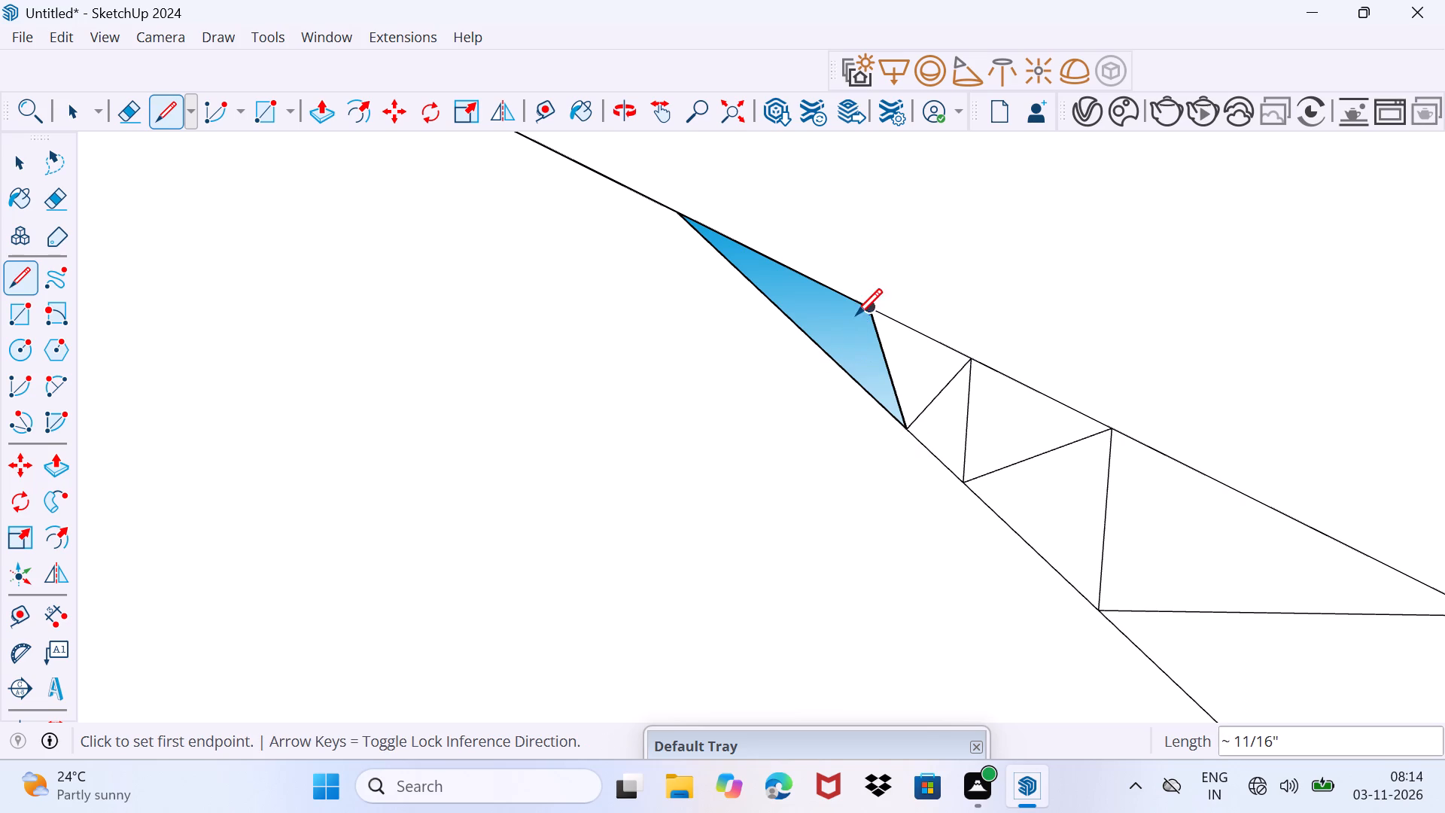
{"action": "left_click", "coordinate": [865, 309]}
{"action": "left_click", "coordinate": [847, 368]}
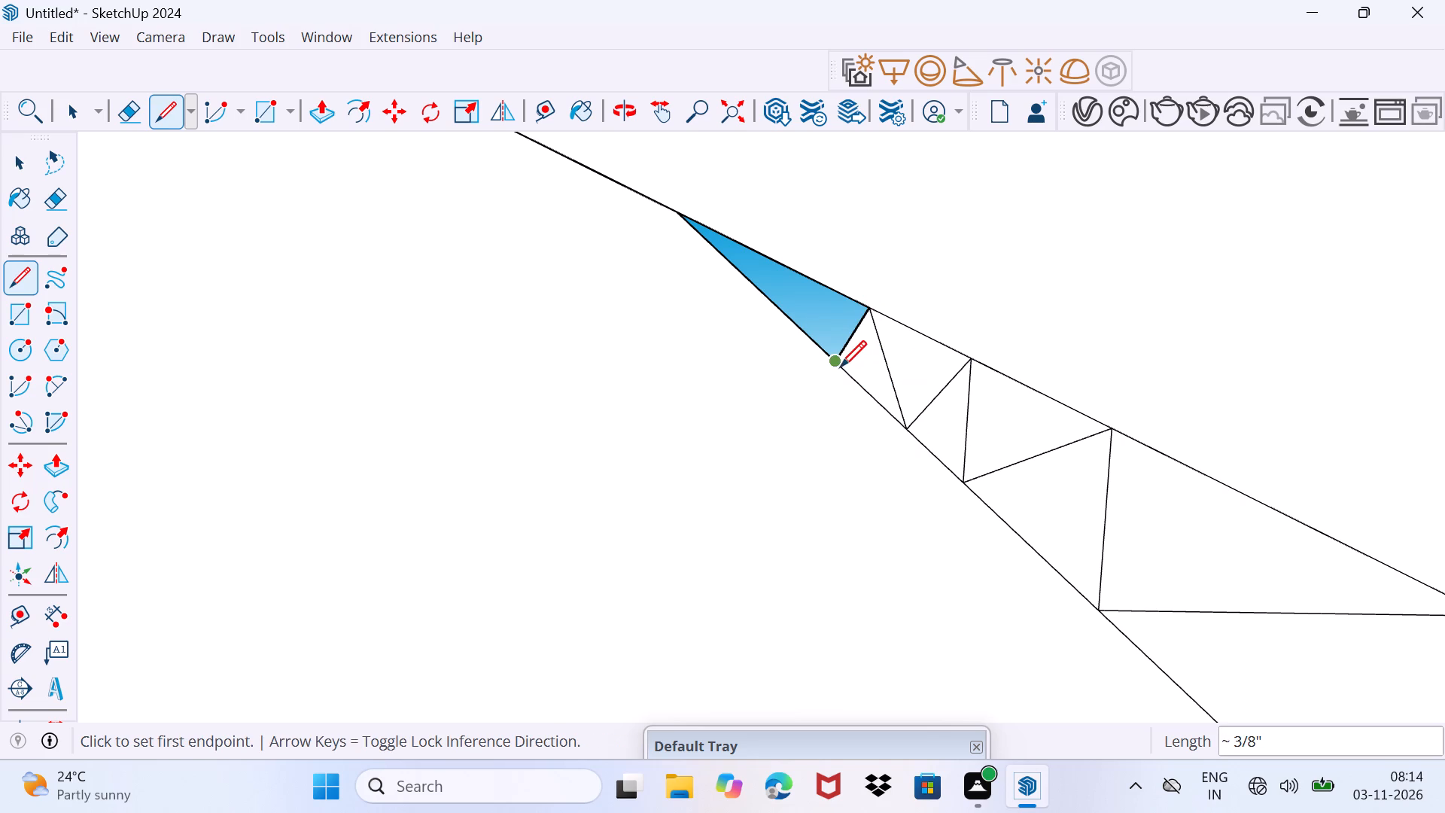
{"action": "left_click", "coordinate": [834, 361]}
{"action": "left_click", "coordinate": [835, 295]}
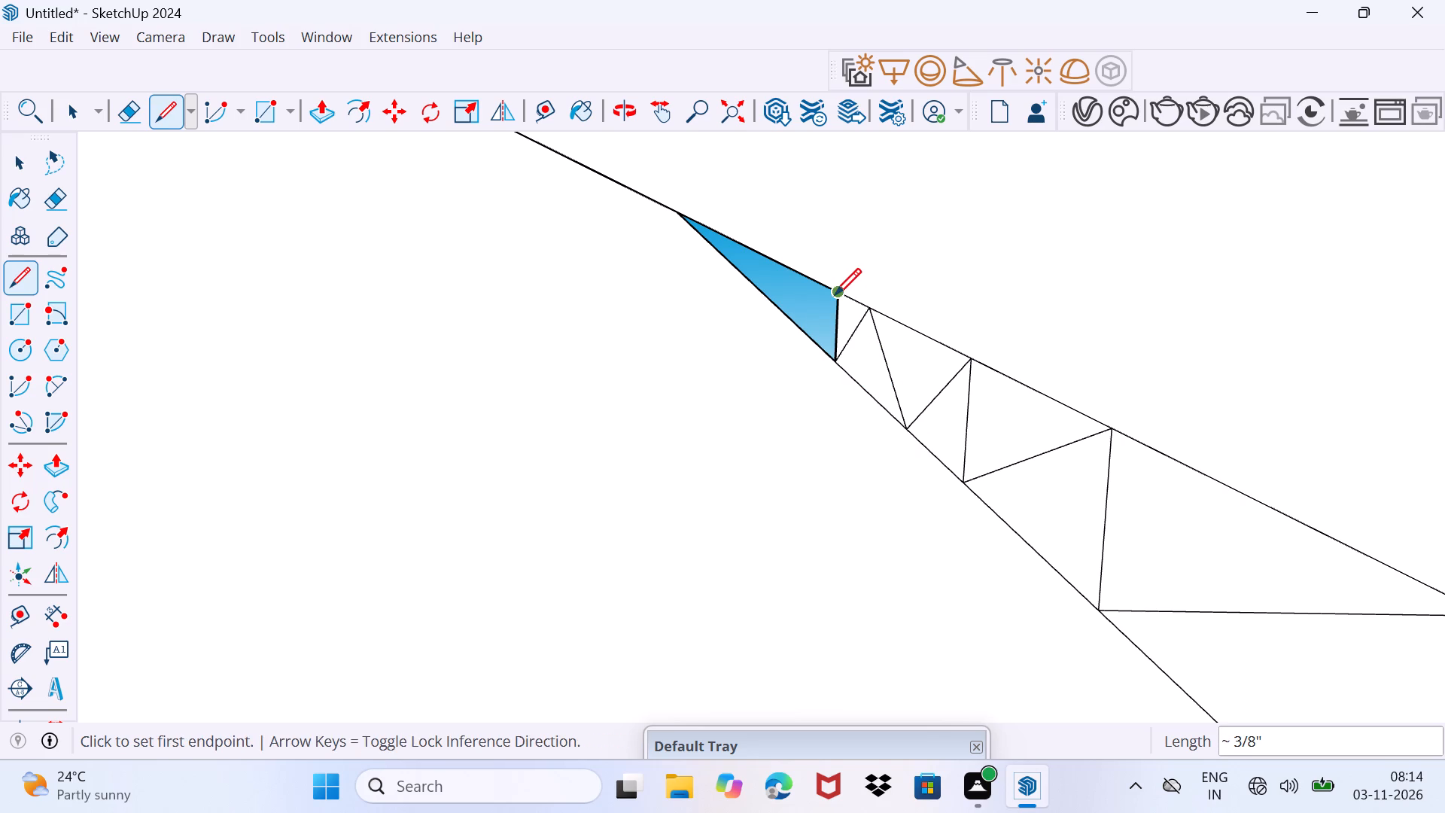
{"action": "left_click", "coordinate": [835, 294]}
{"action": "left_click", "coordinate": [799, 327]}
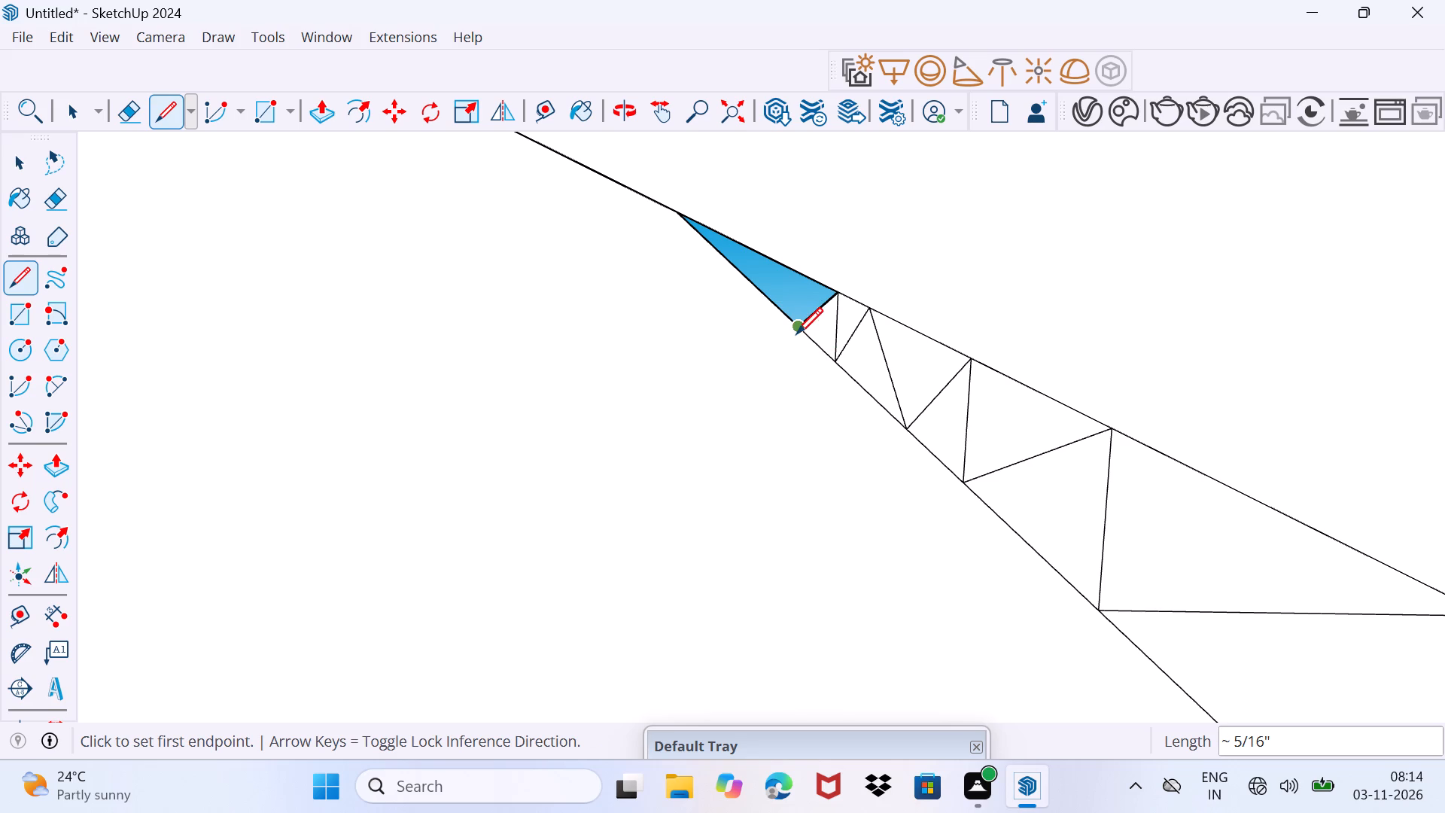
Continue the zigzag toward the gap's pointed end with six shorter lines, from about 3/8" and 1/4" down to about 3/16".
{"action": "left_click", "coordinate": [796, 333]}
{"action": "left_click", "coordinate": [779, 259]}
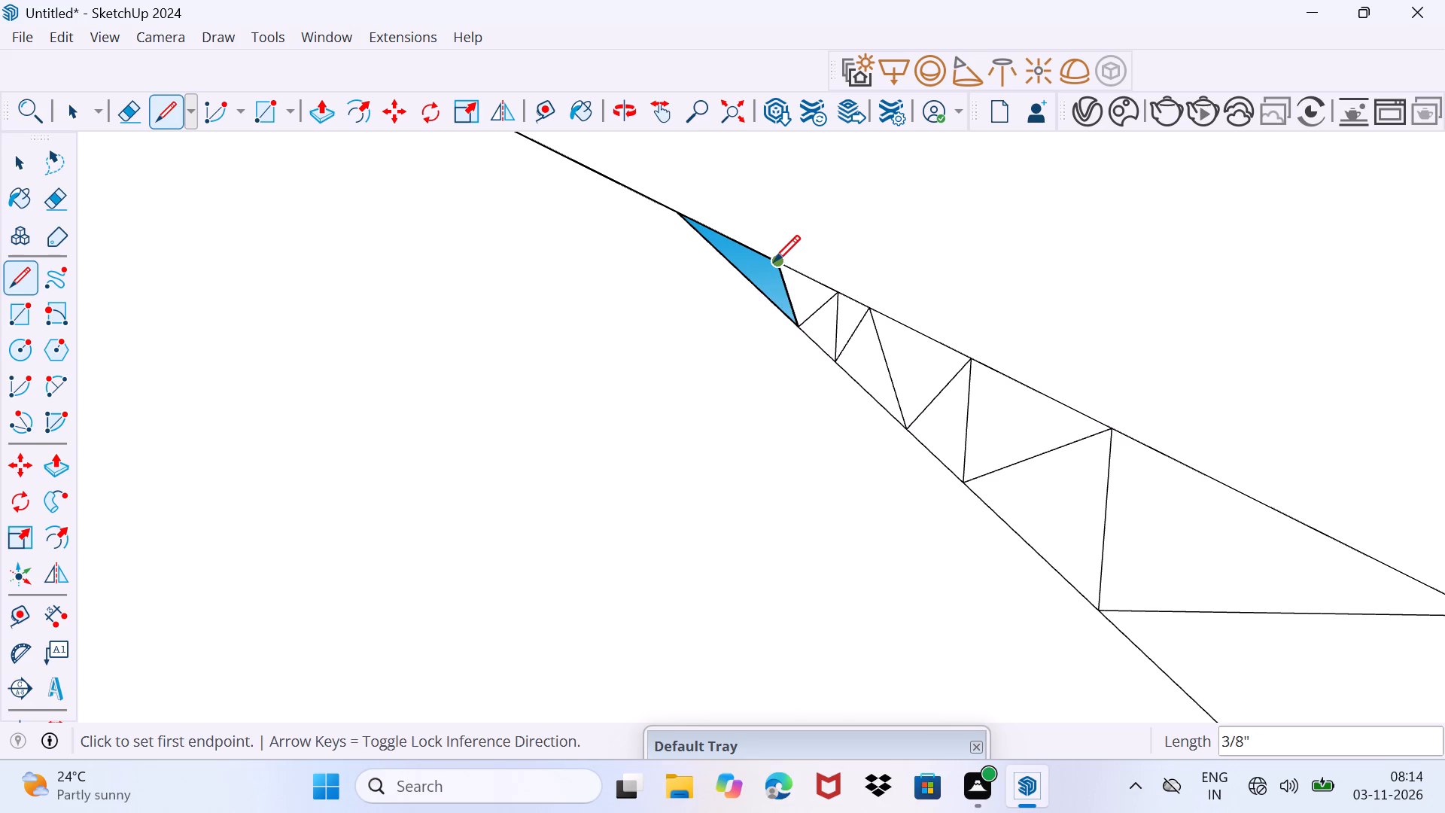
{"action": "left_click", "coordinate": [774, 257]}
{"action": "left_click", "coordinate": [750, 283]}
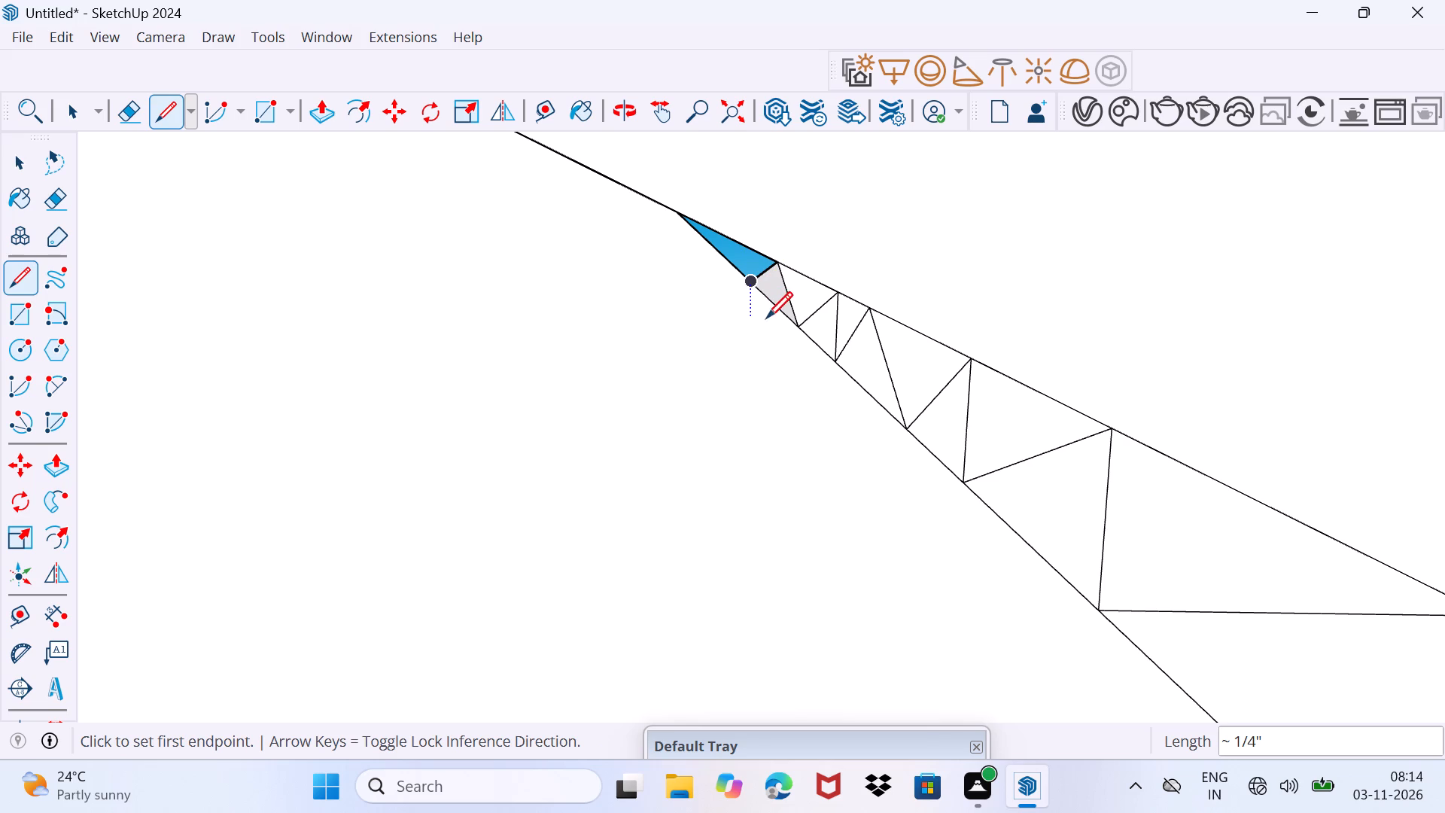
{"action": "left_click", "coordinate": [759, 288]}
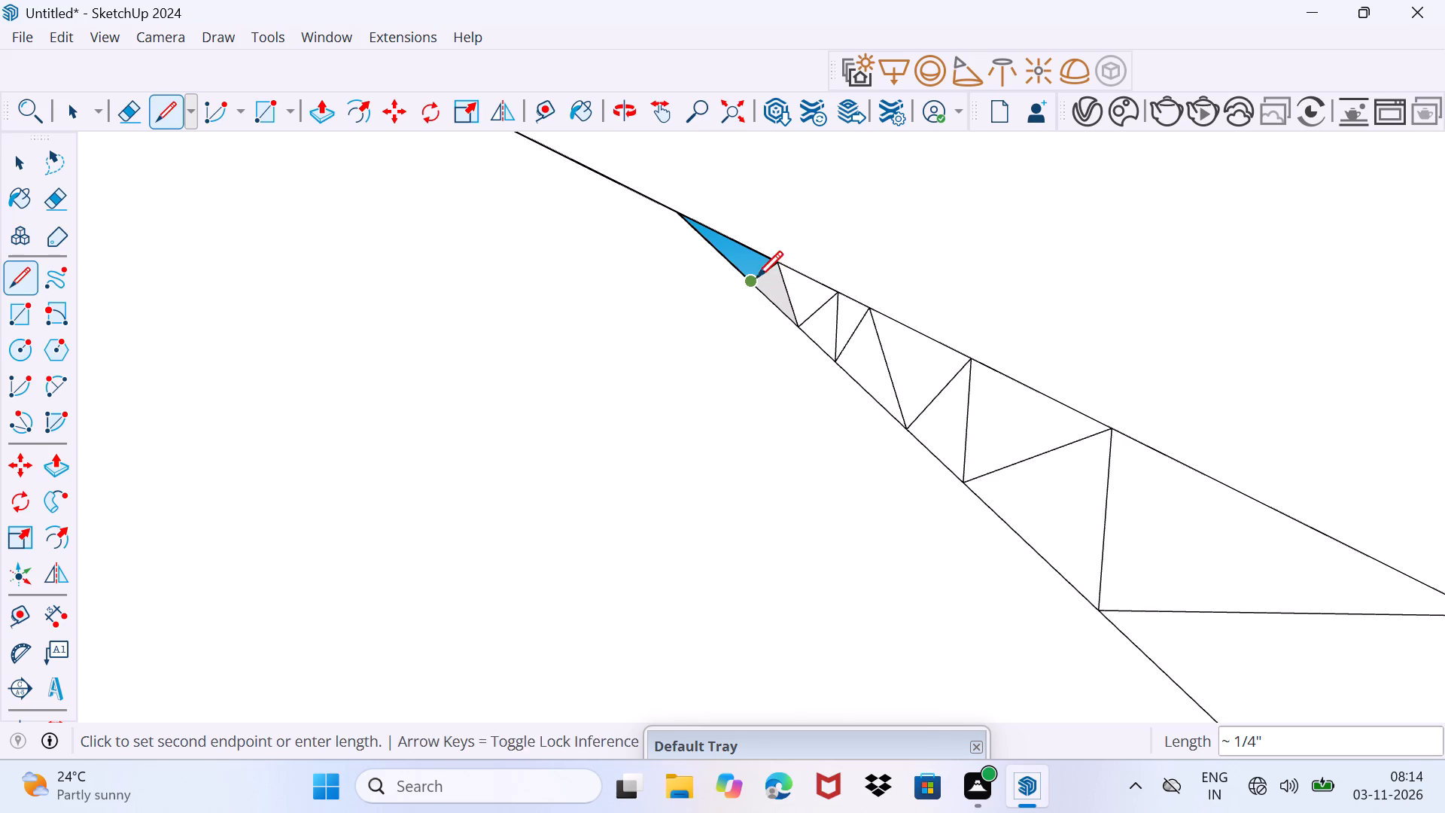
{"action": "left_click", "coordinate": [747, 245]}
{"action": "left_click", "coordinate": [744, 242]}
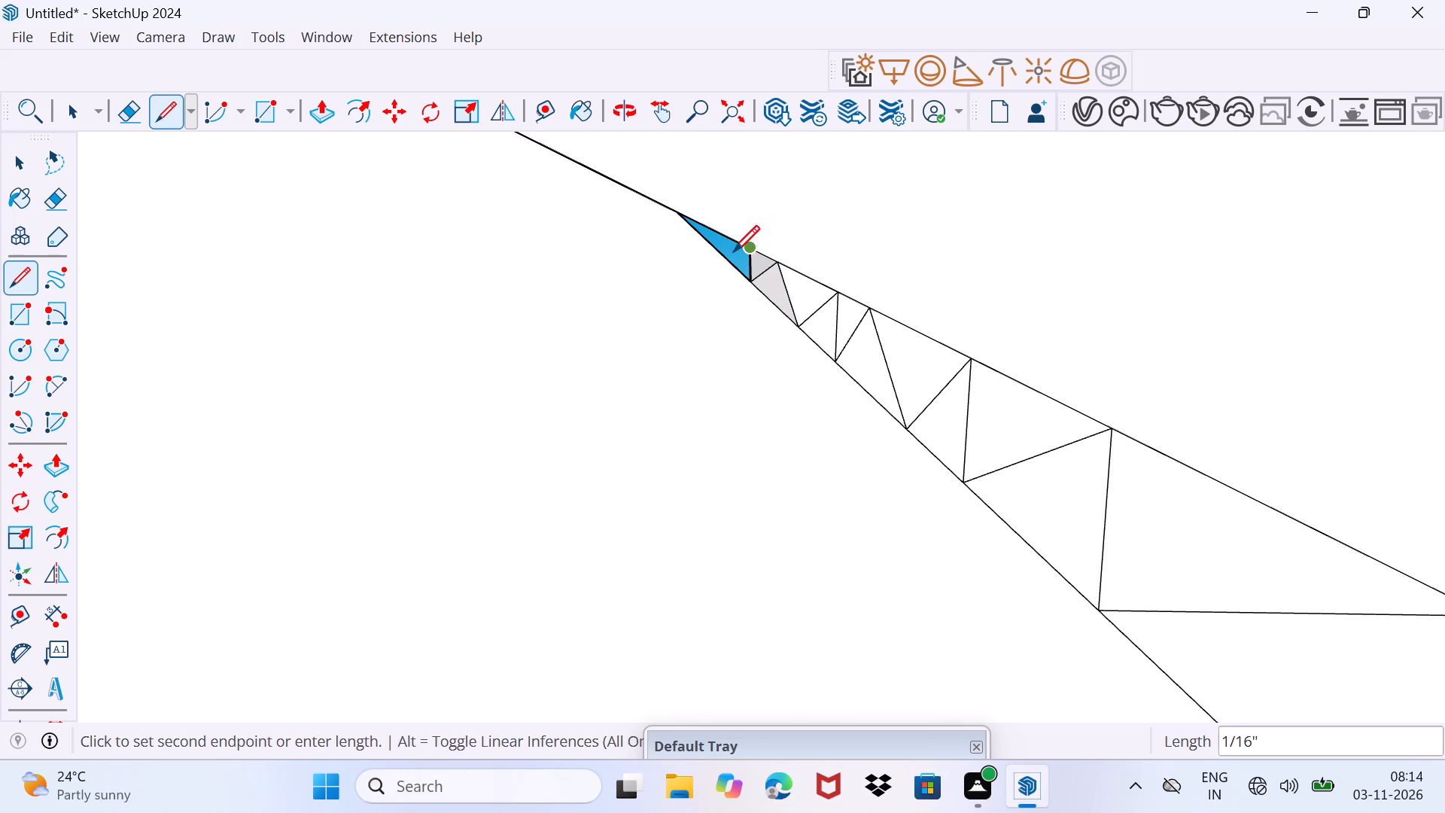
{"action": "left_click", "coordinate": [725, 260]}
{"action": "left_click", "coordinate": [720, 256]}
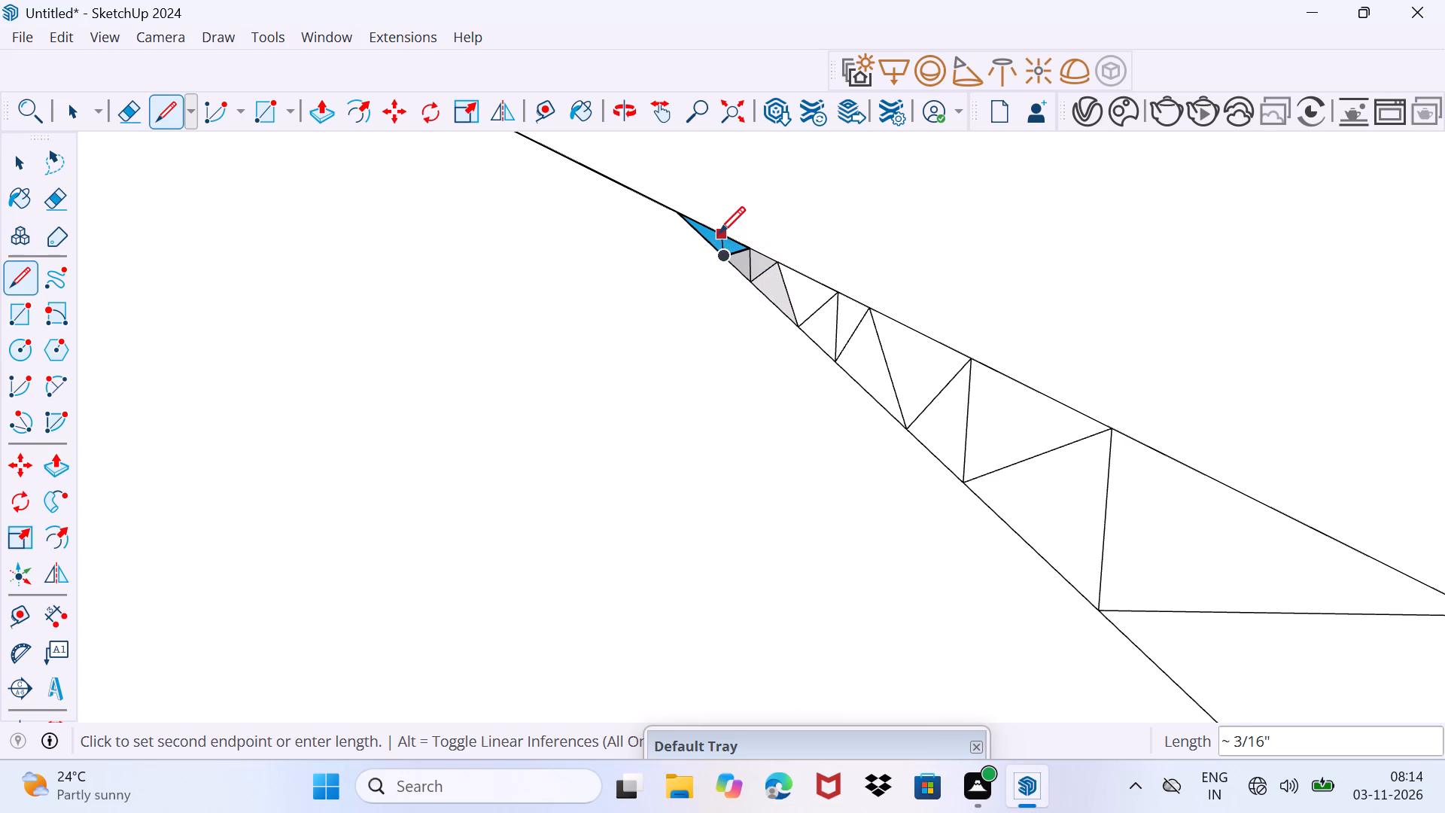
{"action": "left_click", "coordinate": [719, 233]}
{"action": "left_click", "coordinate": [718, 233]}
{"action": "left_click", "coordinate": [701, 237]}
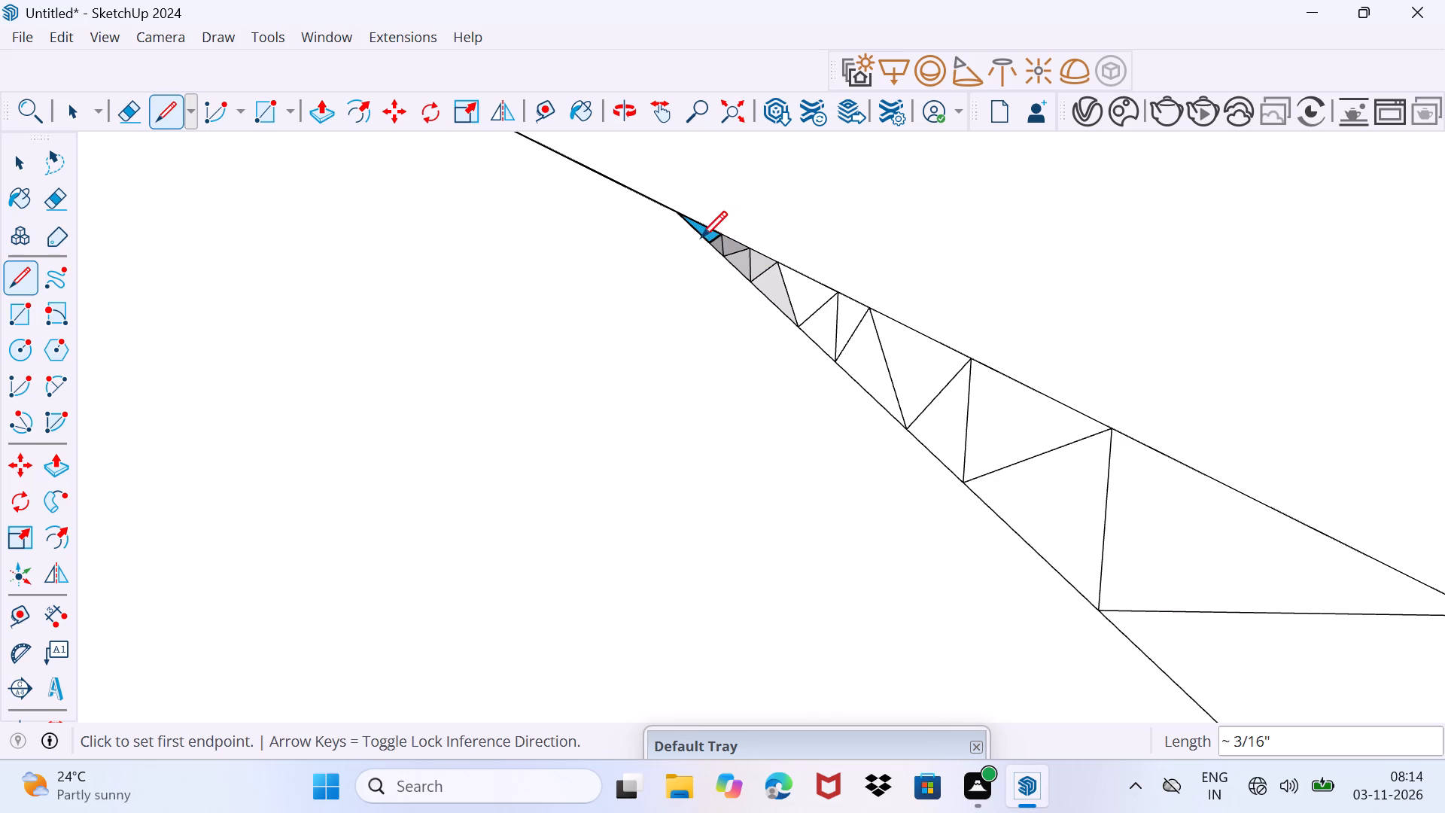
Draw a jagged chain of loose lines from the zigzag's narrow end down over the large face, finishing with a short stub.
{"action": "left_click", "coordinate": [700, 220]}
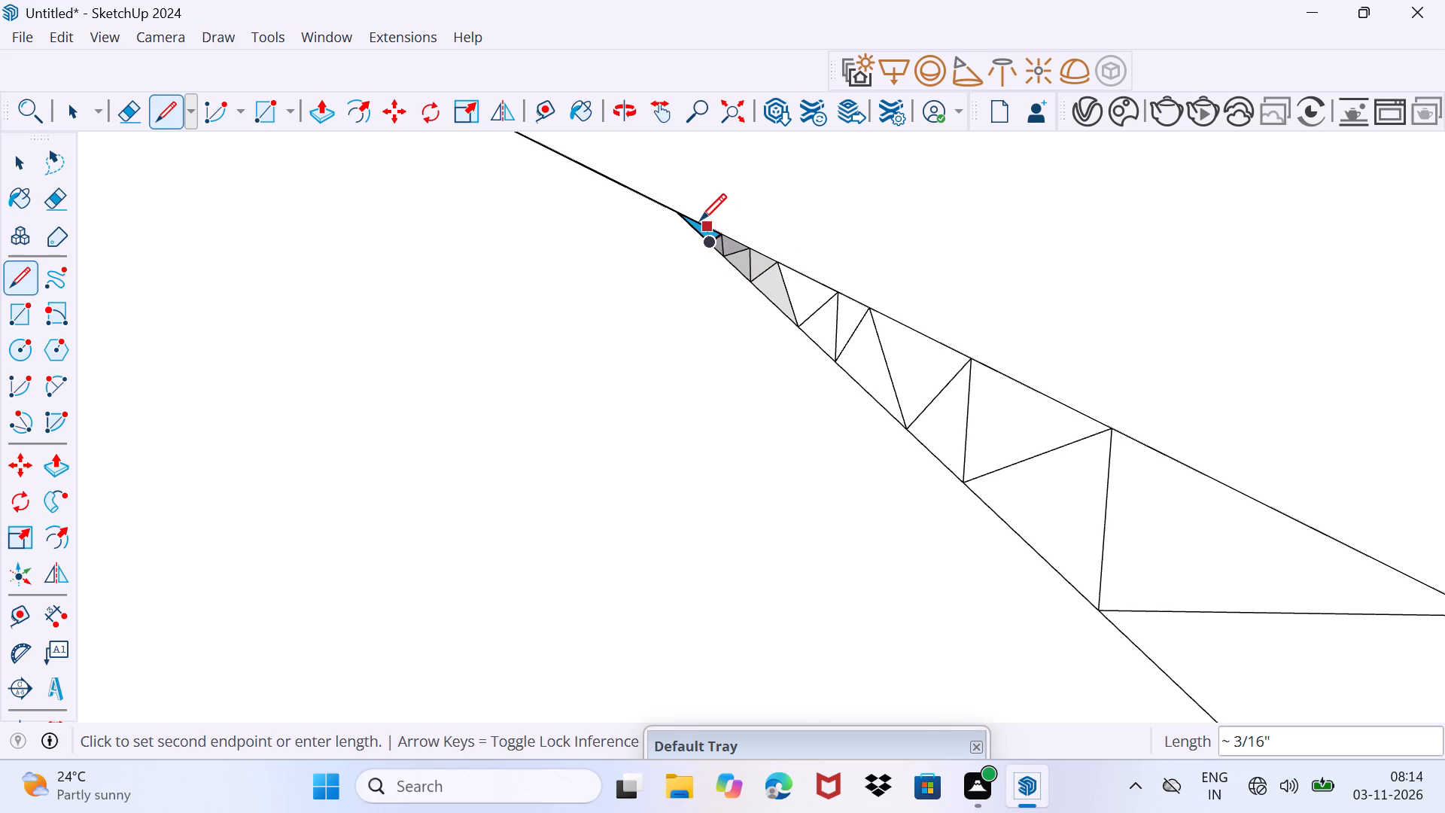
{"action": "scroll", "coordinate": [724, 273], "scroll_direction": "up", "scroll_amount": 6}
{"action": "middle_click_drag", "start_coordinate": [707, 241], "coordinate": [730, 292]}
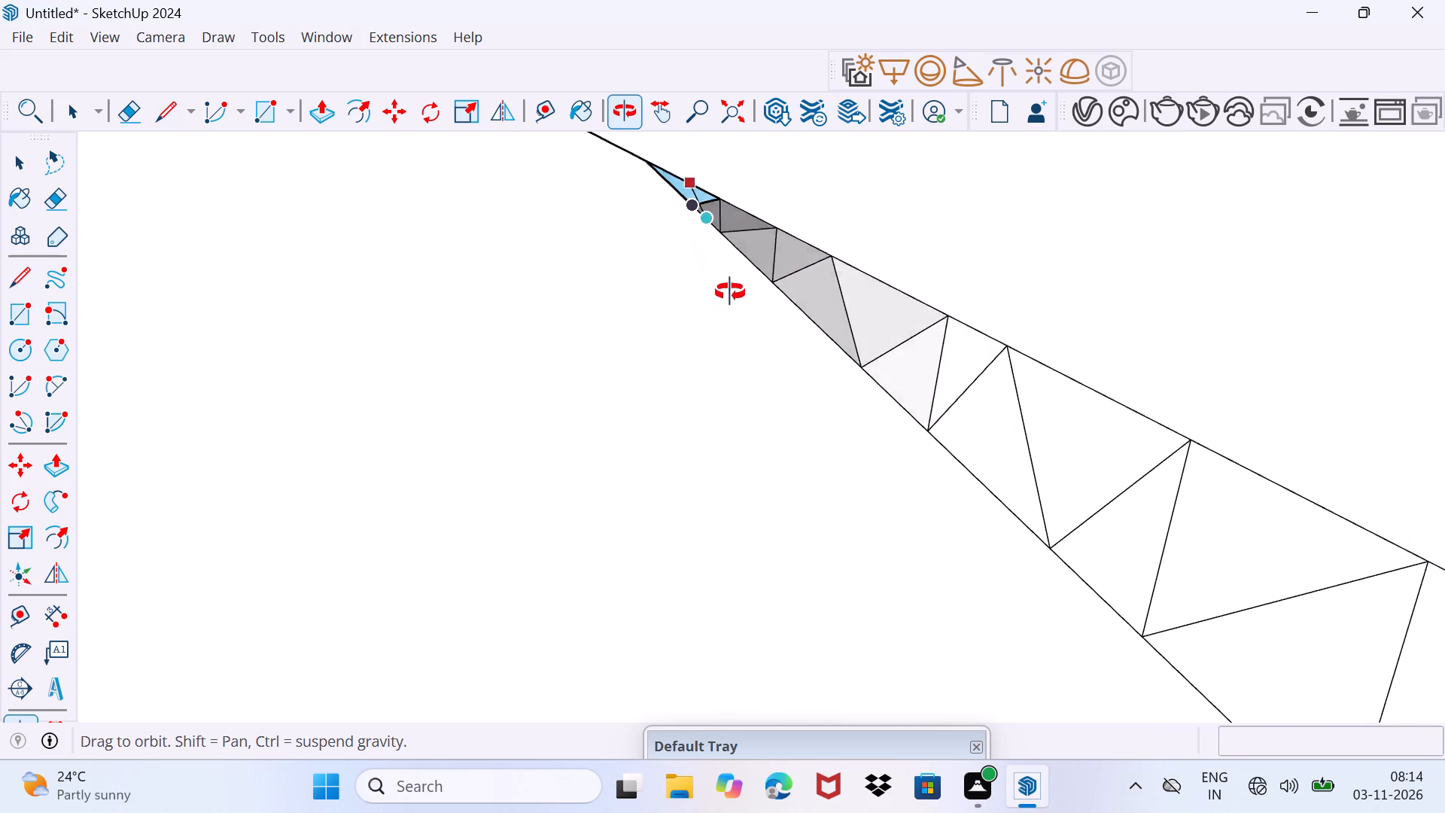
{"action": "middle_click_drag", "start_coordinate": [730, 292], "coordinate": [1014, 436]}
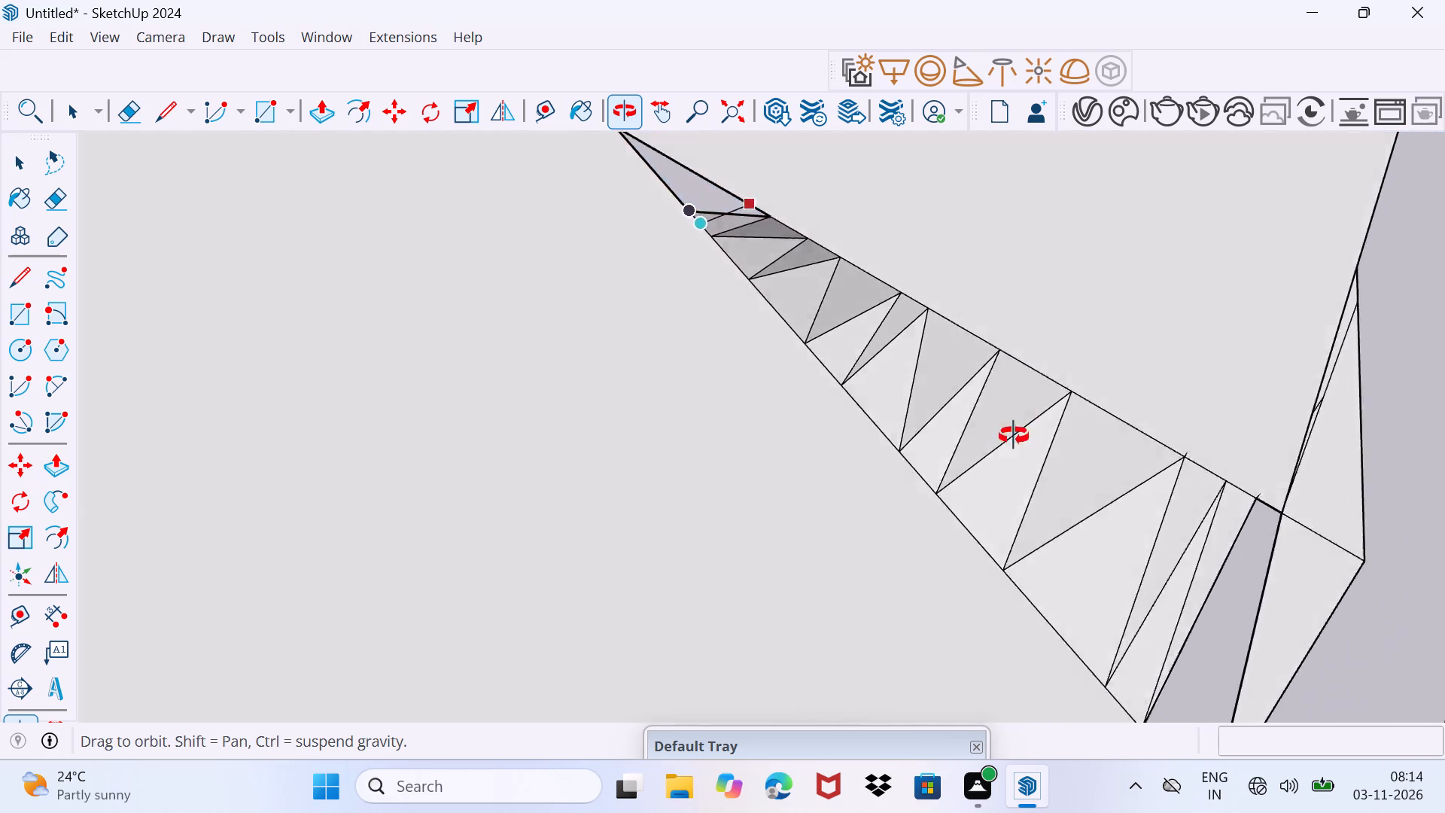
{"action": "middle_click_drag", "start_coordinate": [1014, 436], "coordinate": [872, 215]}
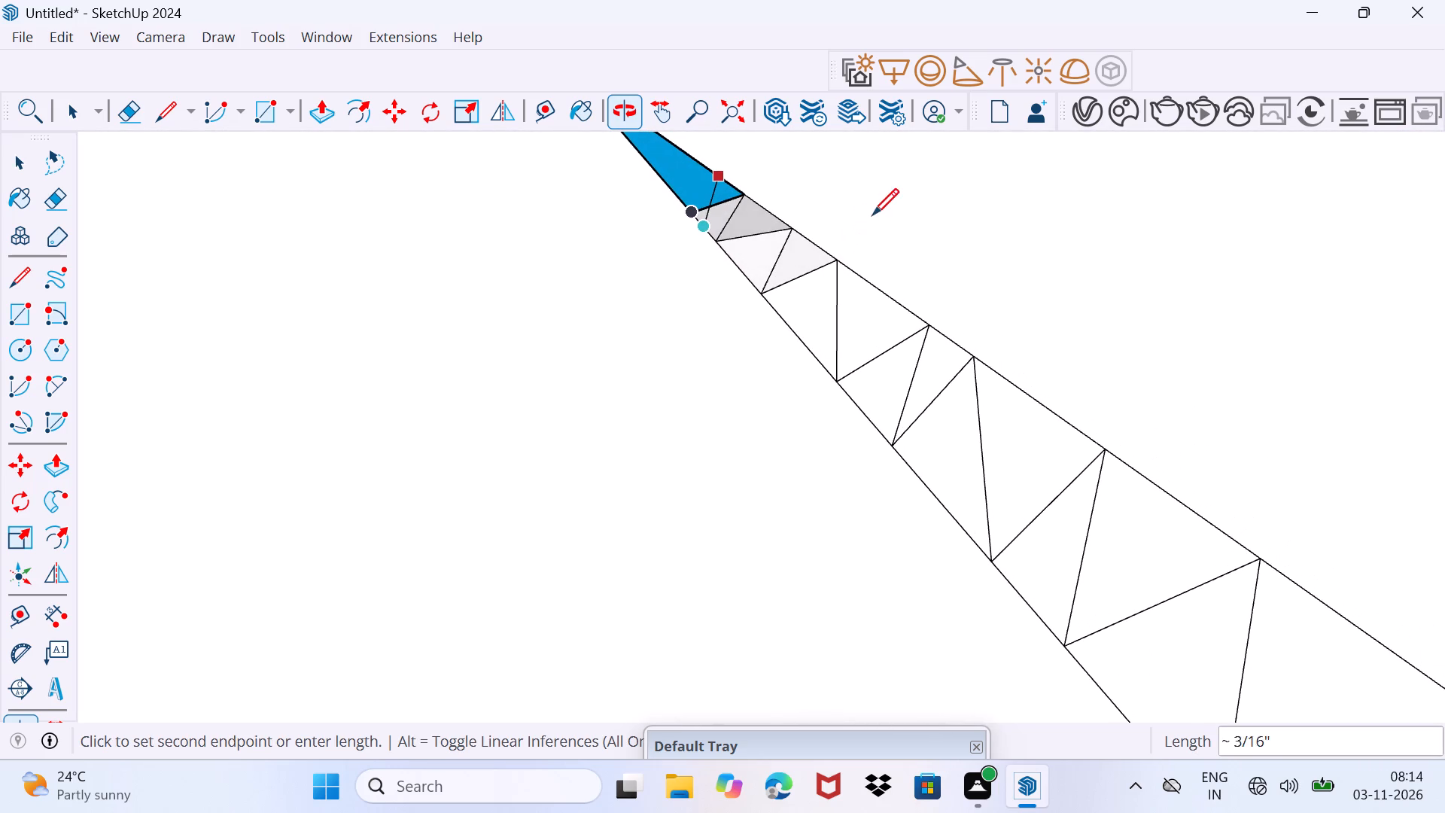
{"action": "scroll", "coordinate": [853, 262], "scroll_direction": "down", "scroll_amount": 2}
{"action": "scroll", "coordinate": [853, 373], "scroll_direction": "down", "scroll_amount": 20}
{"action": "scroll", "coordinate": [853, 373], "scroll_direction": "down", "scroll_amount": 3}
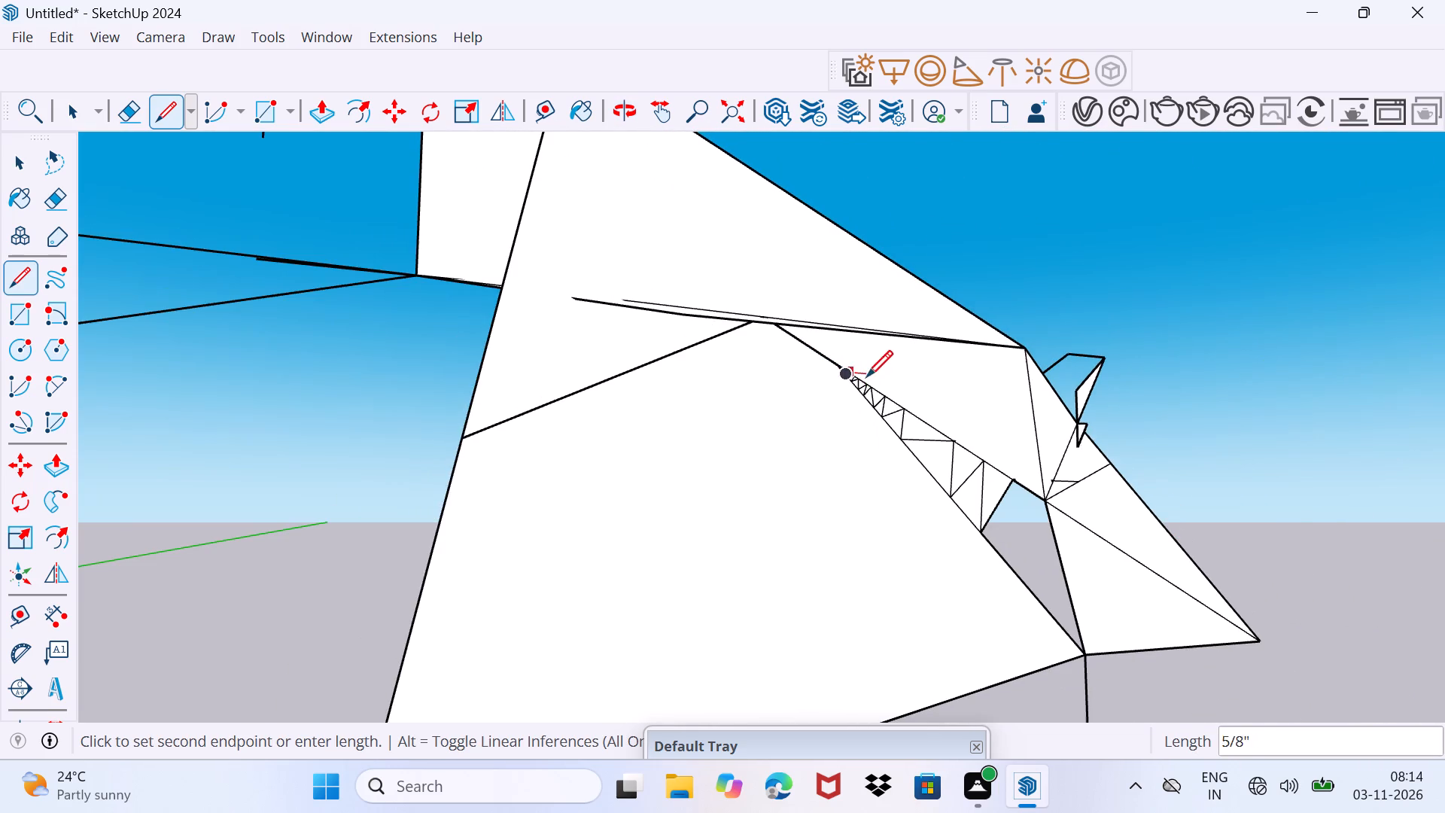
{"action": "left_click", "coordinate": [827, 413]}
{"action": "left_click", "coordinate": [797, 449]}
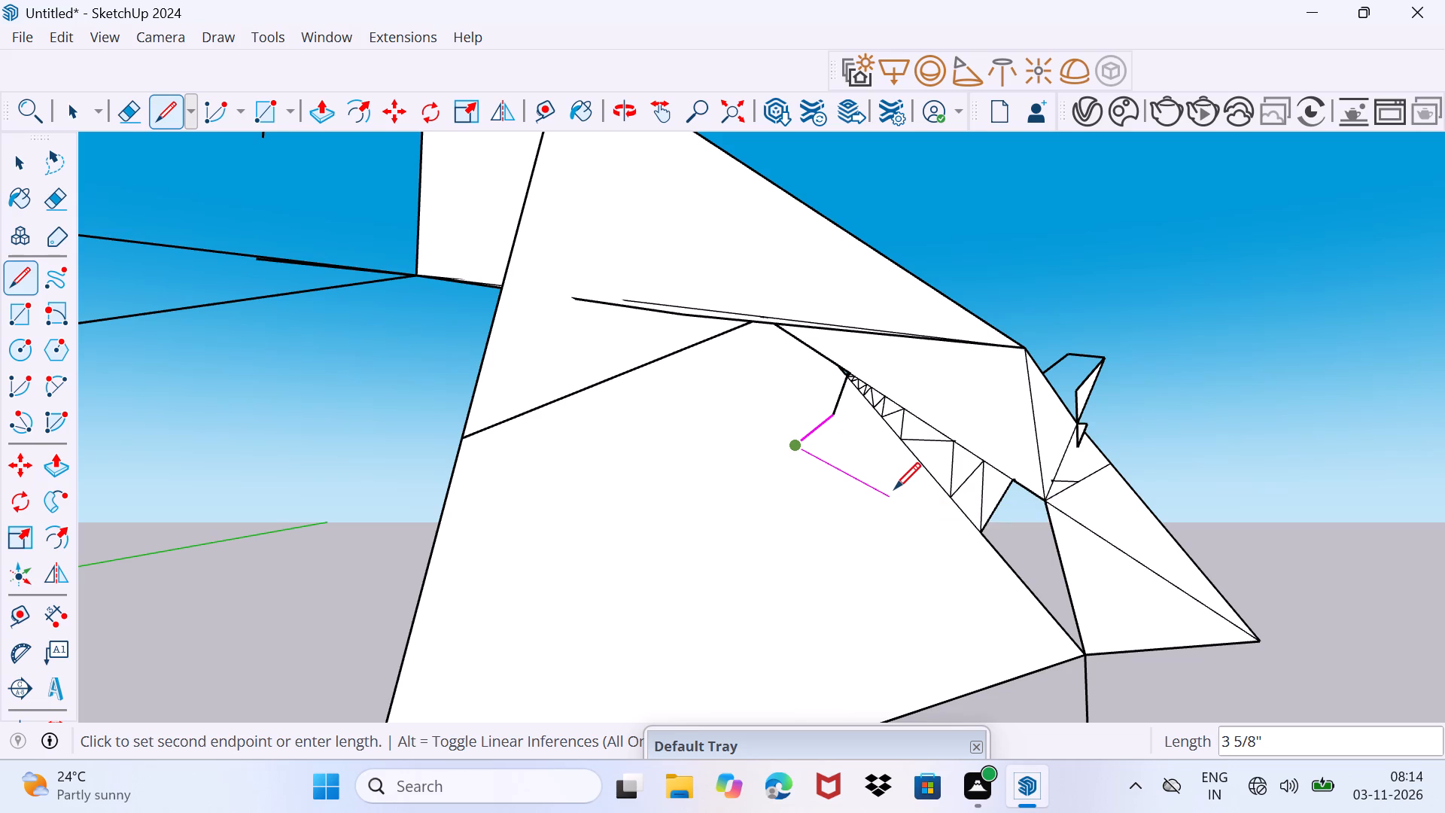
{"action": "left_click", "coordinate": [858, 477]}
{"action": "left_click", "coordinate": [822, 501]}
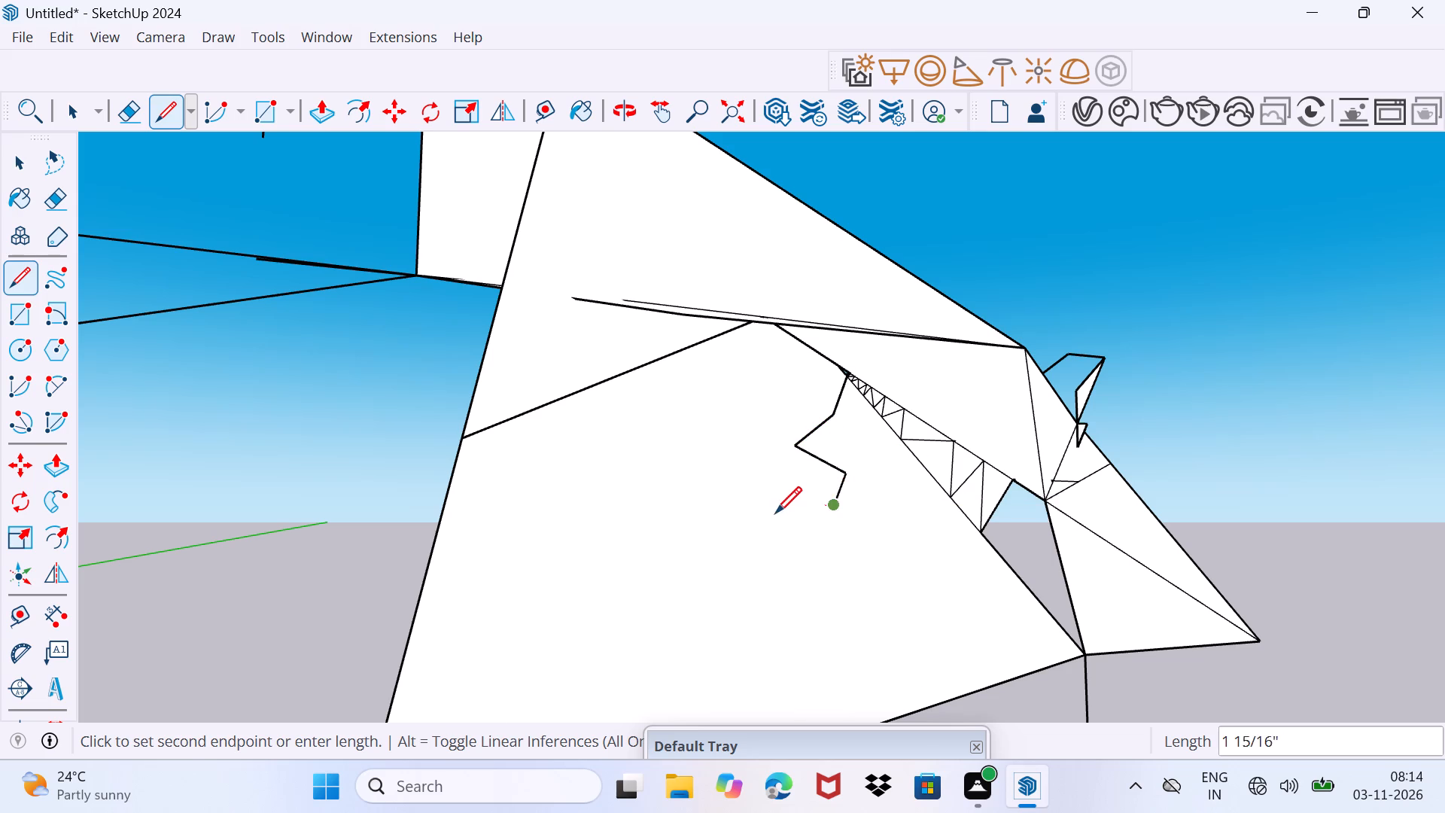
{"action": "left_click", "coordinate": [775, 513]}
{"action": "left_click", "coordinate": [834, 495]}
{"action": "left_click", "coordinate": [818, 501]}
{"action": "left_click", "coordinate": [844, 494]}
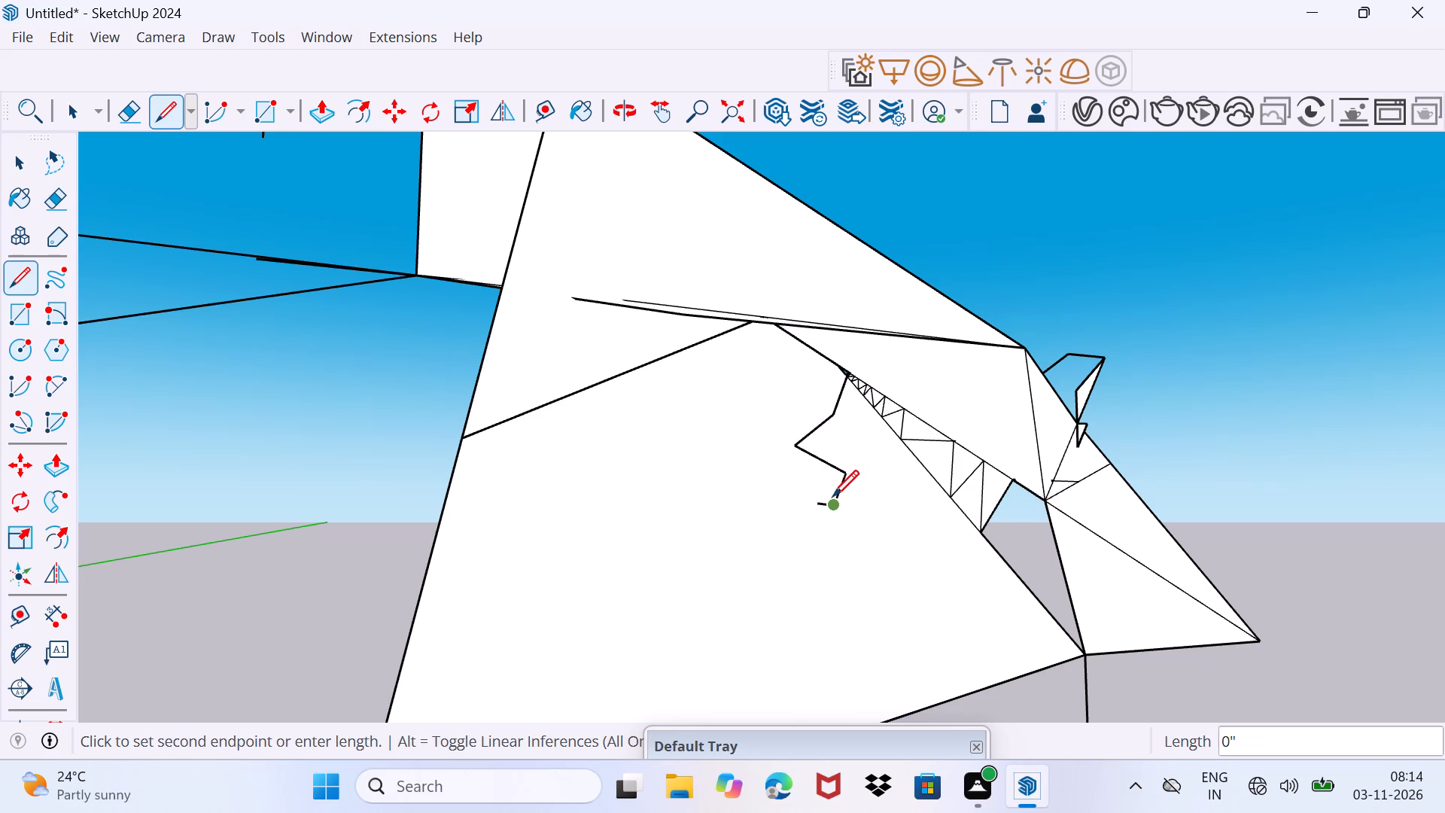
Add a stepped run of short lines from the lower part of the jagged chain across to the gap's lower sloping edge.
{"action": "left_click", "coordinate": [832, 496]}
{"action": "left_click", "coordinate": [849, 489]}
{"action": "left_click", "coordinate": [830, 492]}
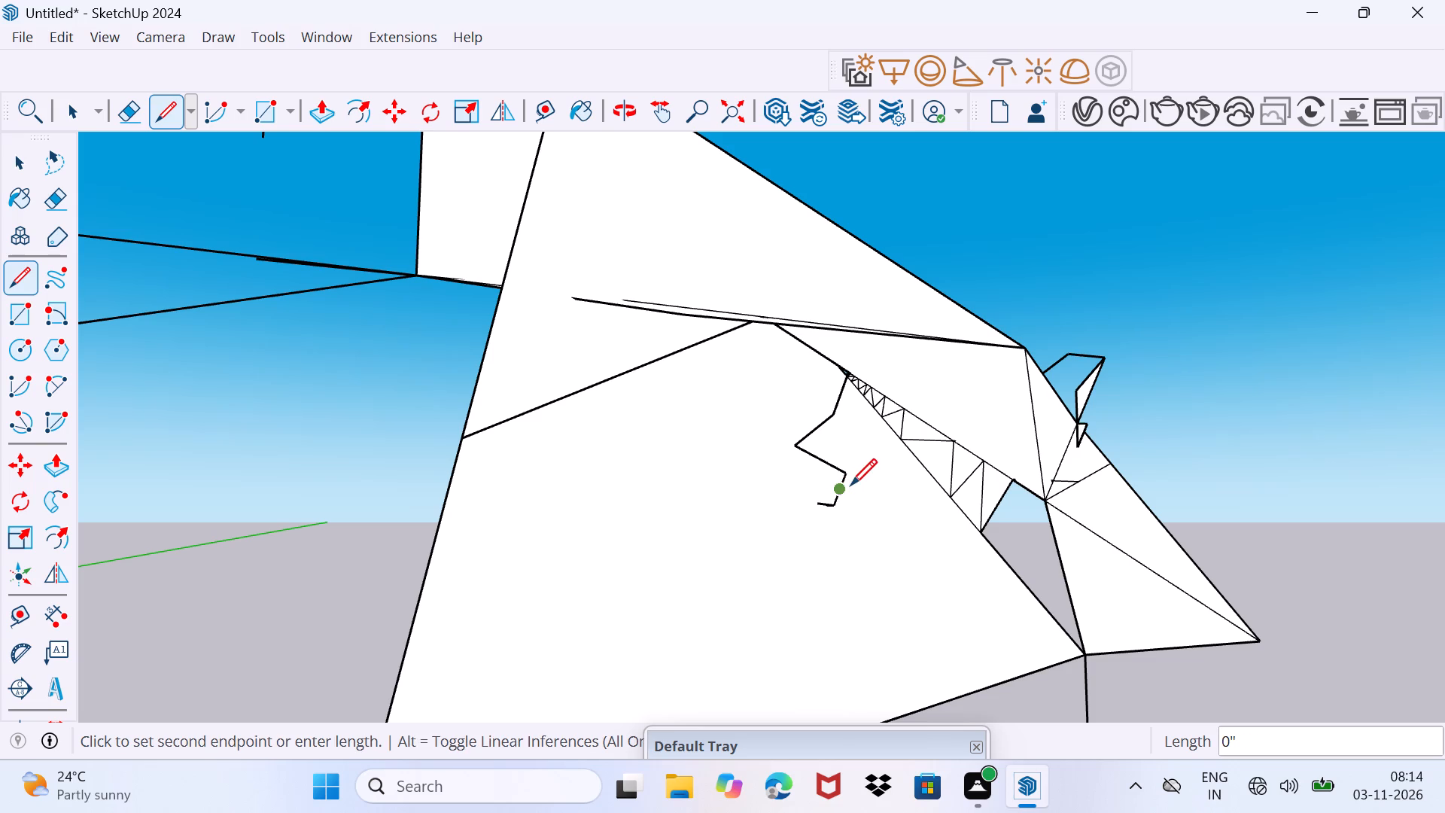
{"action": "left_click", "coordinate": [850, 485]}
{"action": "left_click", "coordinate": [859, 481]}
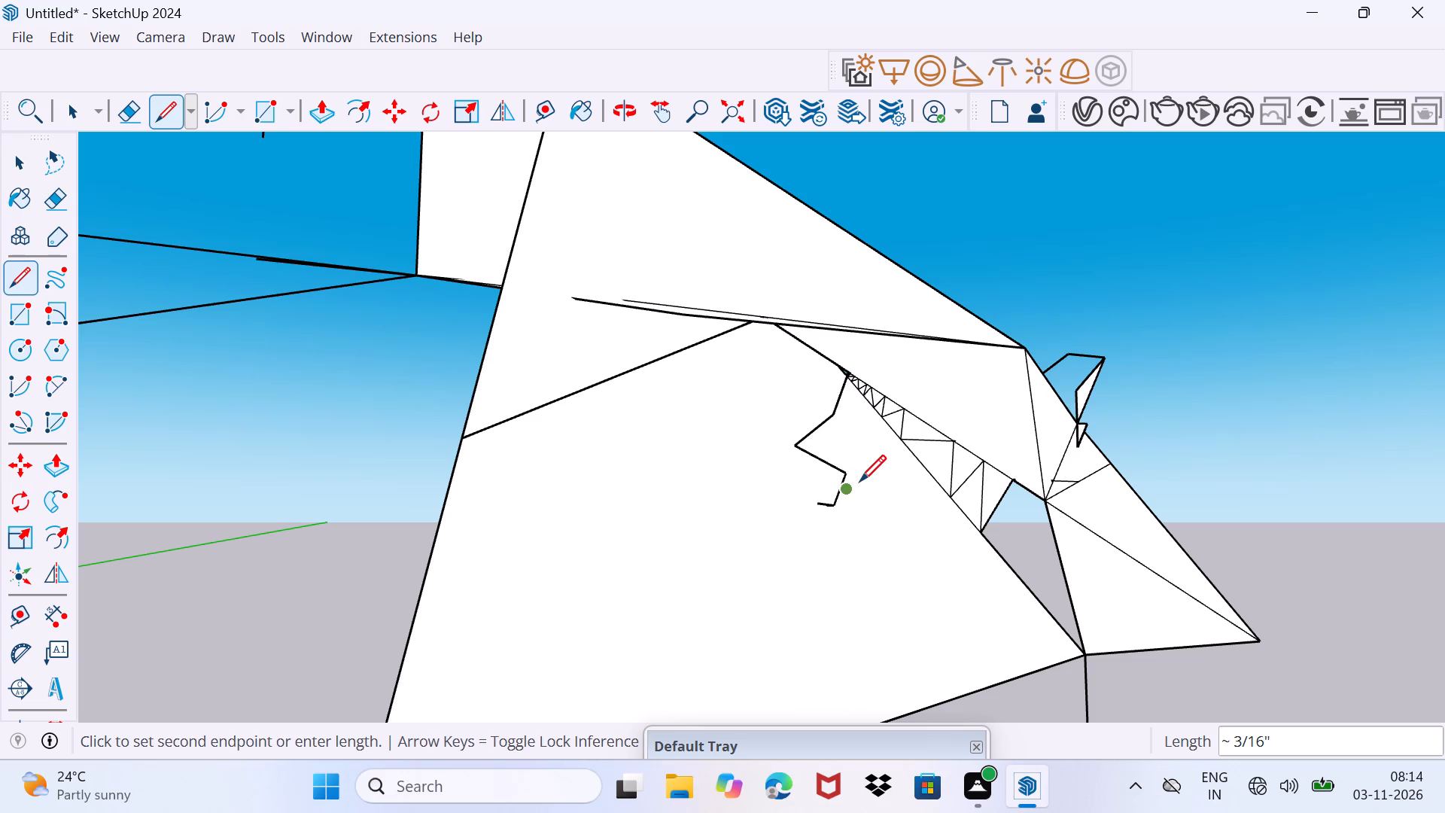
{"action": "left_click", "coordinate": [859, 481]}
{"action": "left_click", "coordinate": [872, 476]}
{"action": "left_click", "coordinate": [874, 487]}
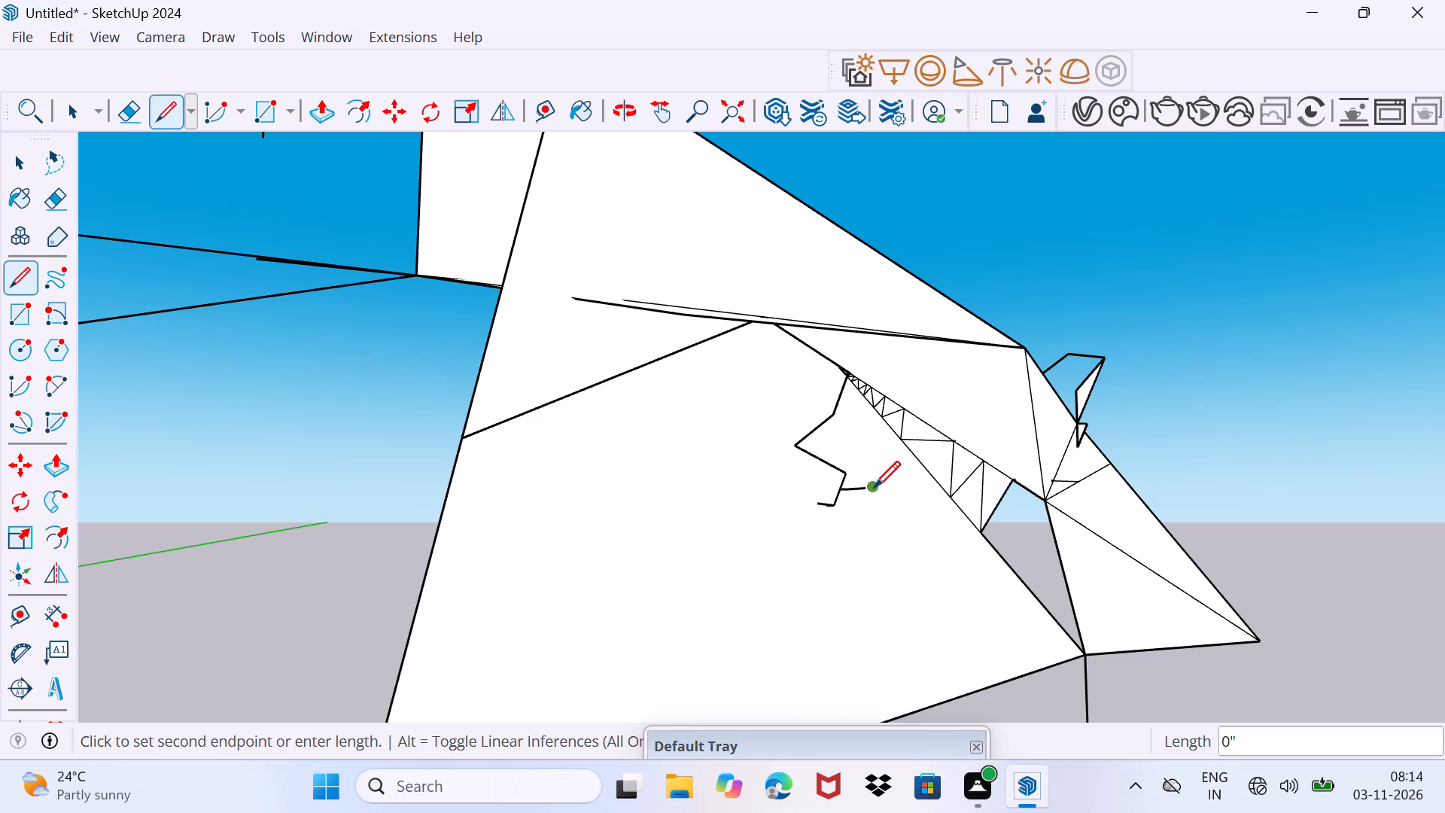
{"action": "left_click", "coordinate": [901, 473]}
{"action": "left_click", "coordinate": [894, 478]}
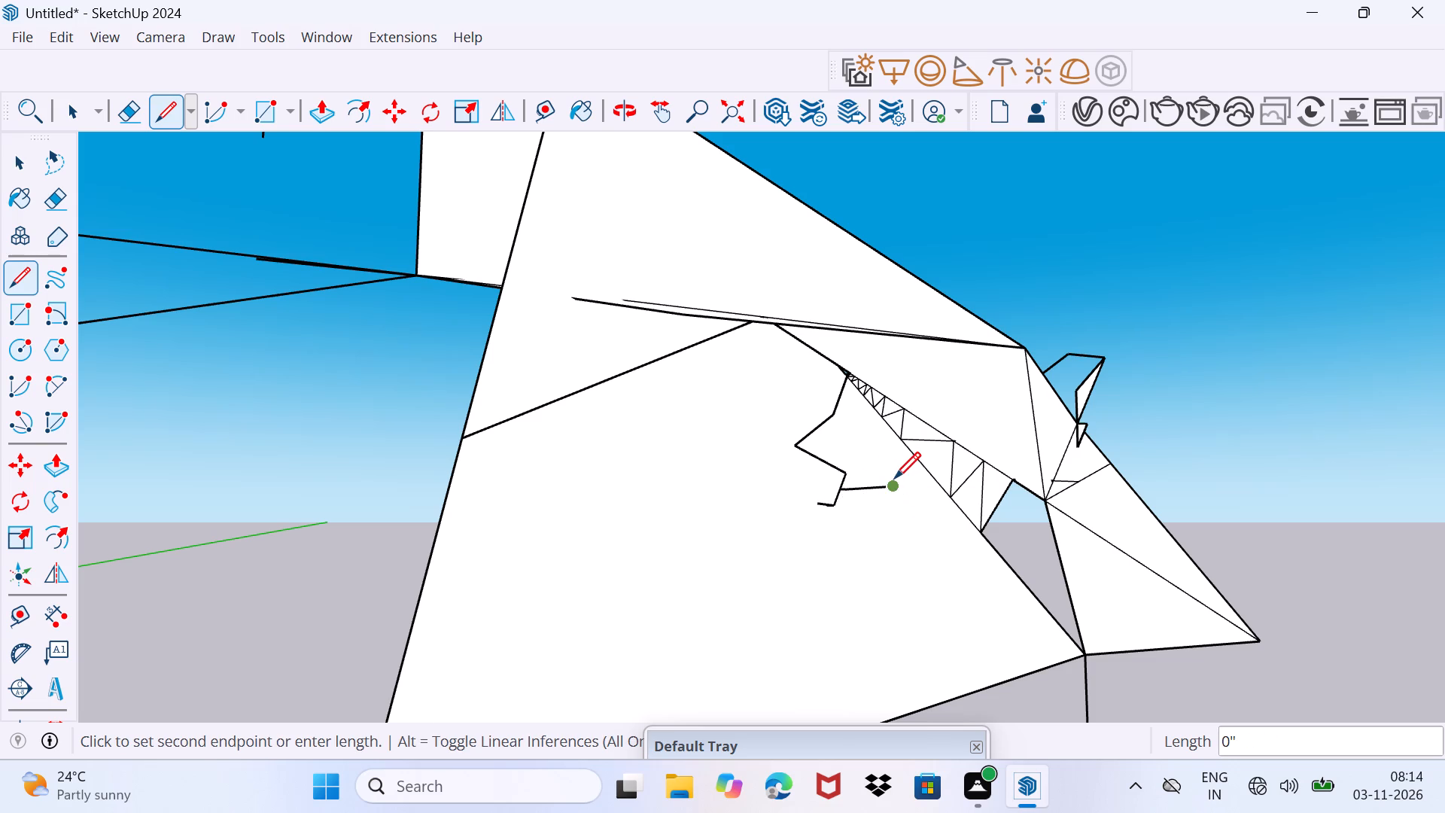
{"action": "left_click", "coordinate": [910, 470]}
{"action": "left_click", "coordinate": [908, 470]}
{"action": "left_click", "coordinate": [913, 470]}
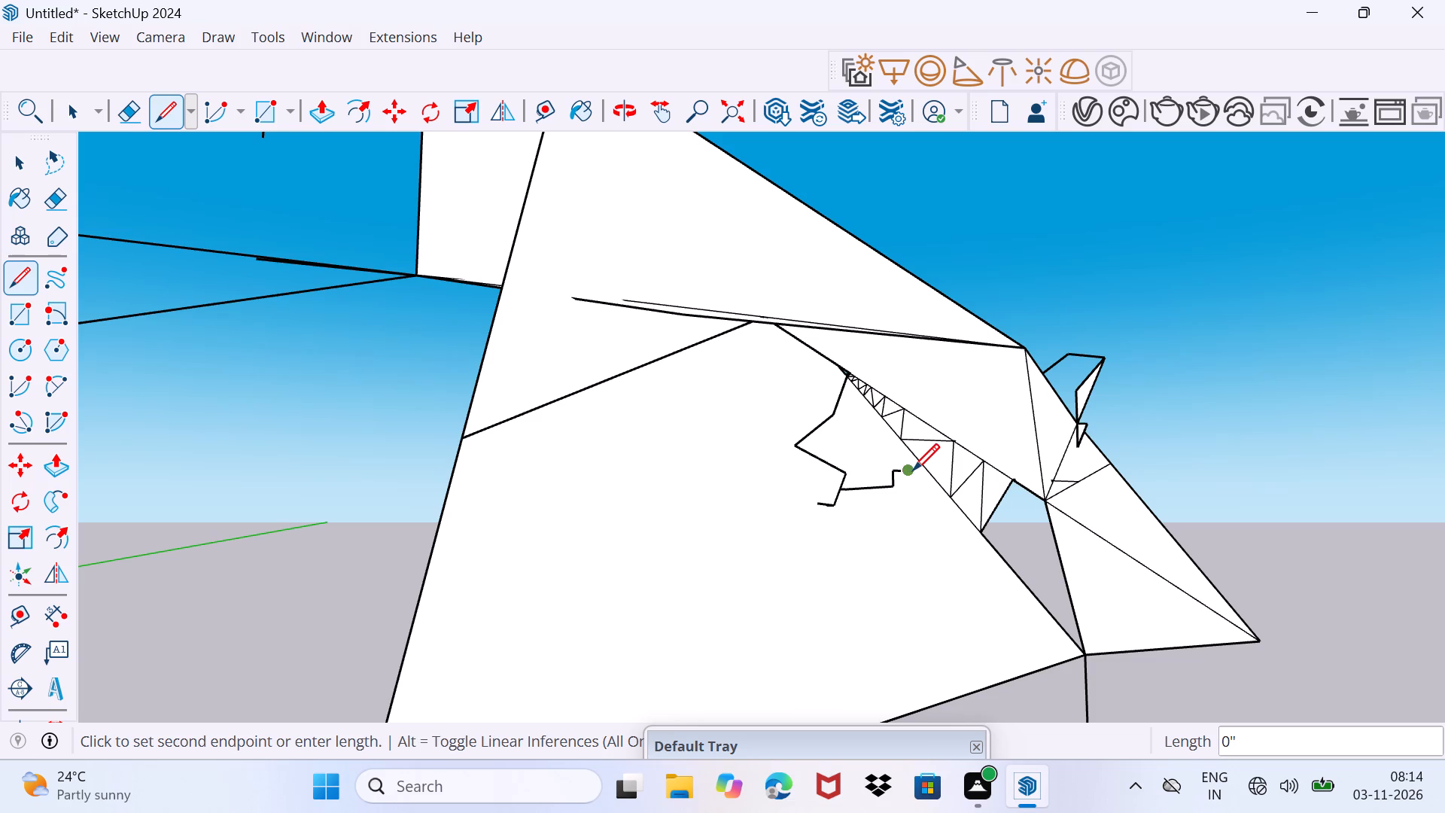
{"action": "left_click", "coordinate": [924, 464]}
Draw a small hooked outline of short loose lines over the zigzag, ending with a line about 2" long to the gap's upper edge.
{"action": "left_click", "coordinate": [949, 447]}
{"action": "left_click", "coordinate": [917, 410]}
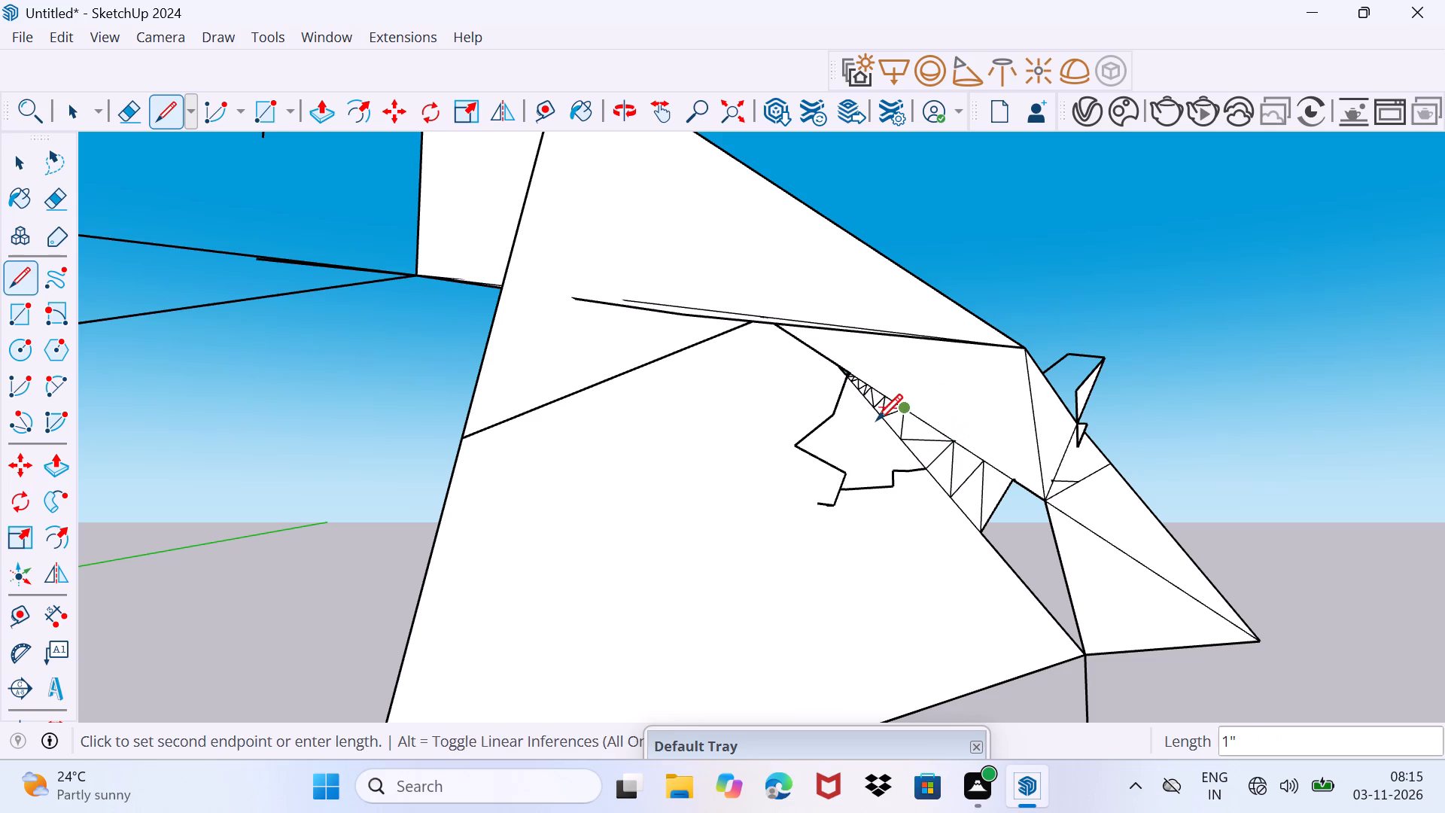
{"action": "left_click", "coordinate": [876, 420]}
{"action": "left_click", "coordinate": [868, 426]}
{"action": "double_click", "coordinate": [885, 405]}
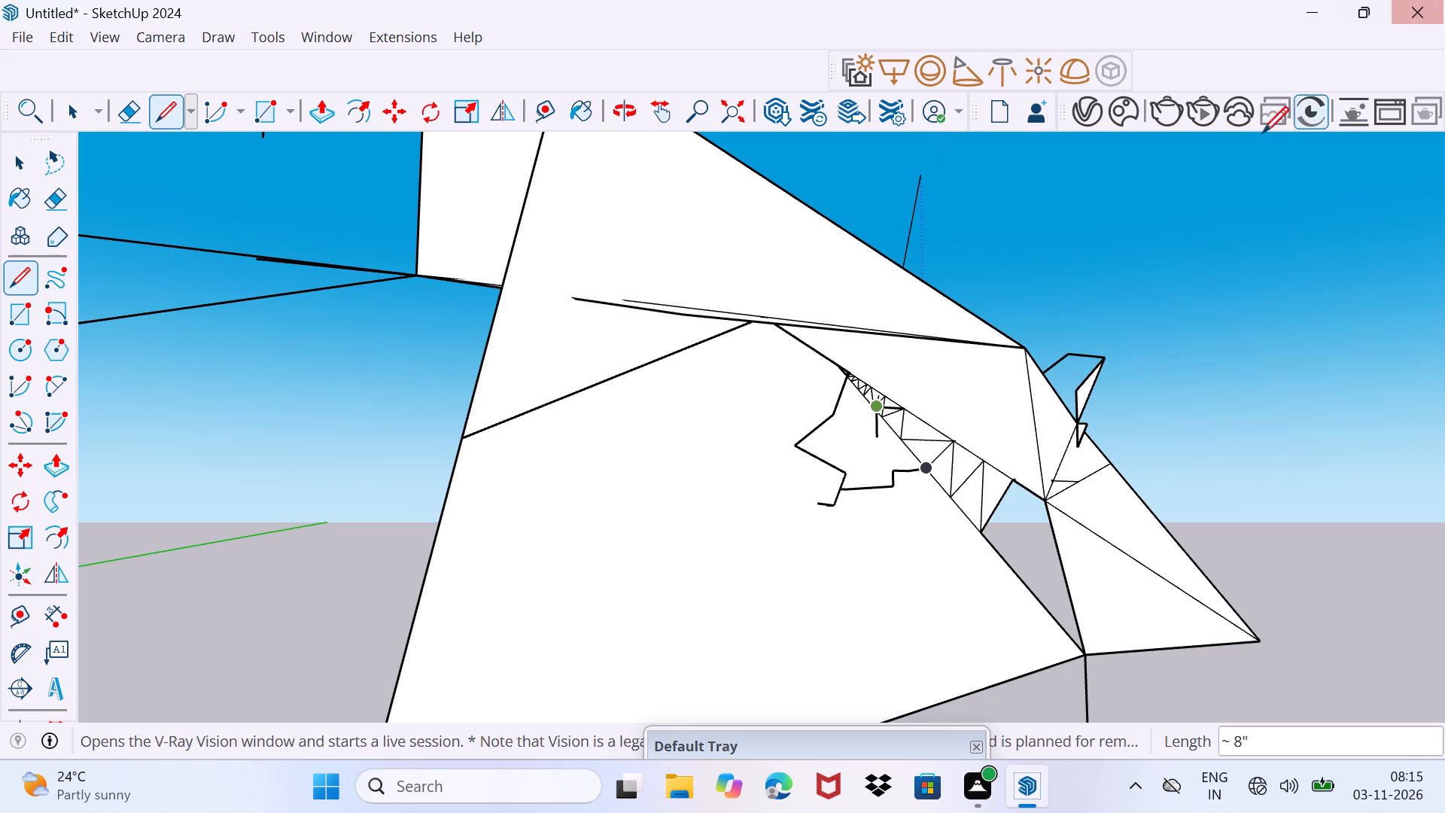
{"action": "left_click", "coordinate": [897, 385]}
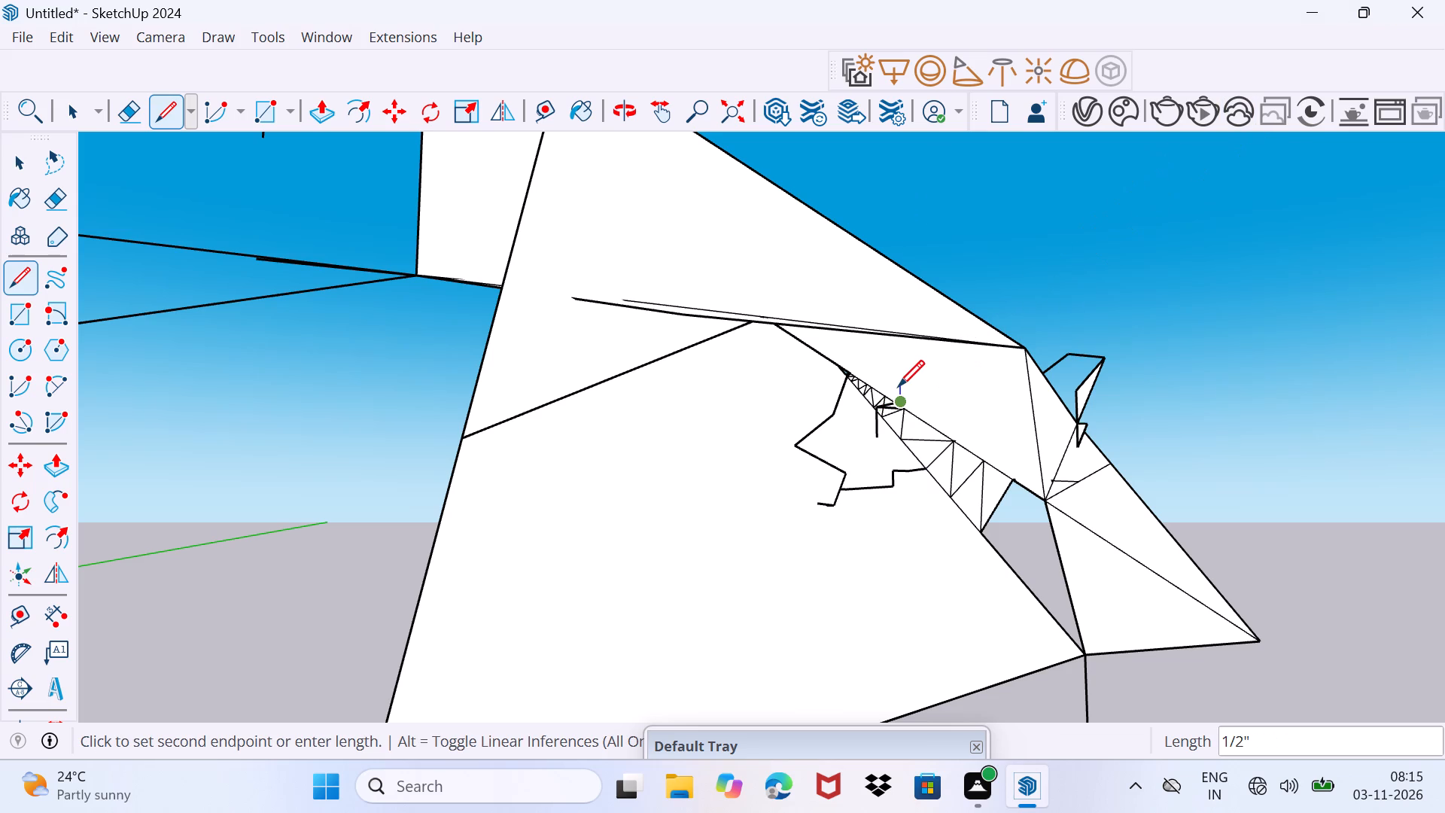
{"action": "left_click", "coordinate": [899, 388]}
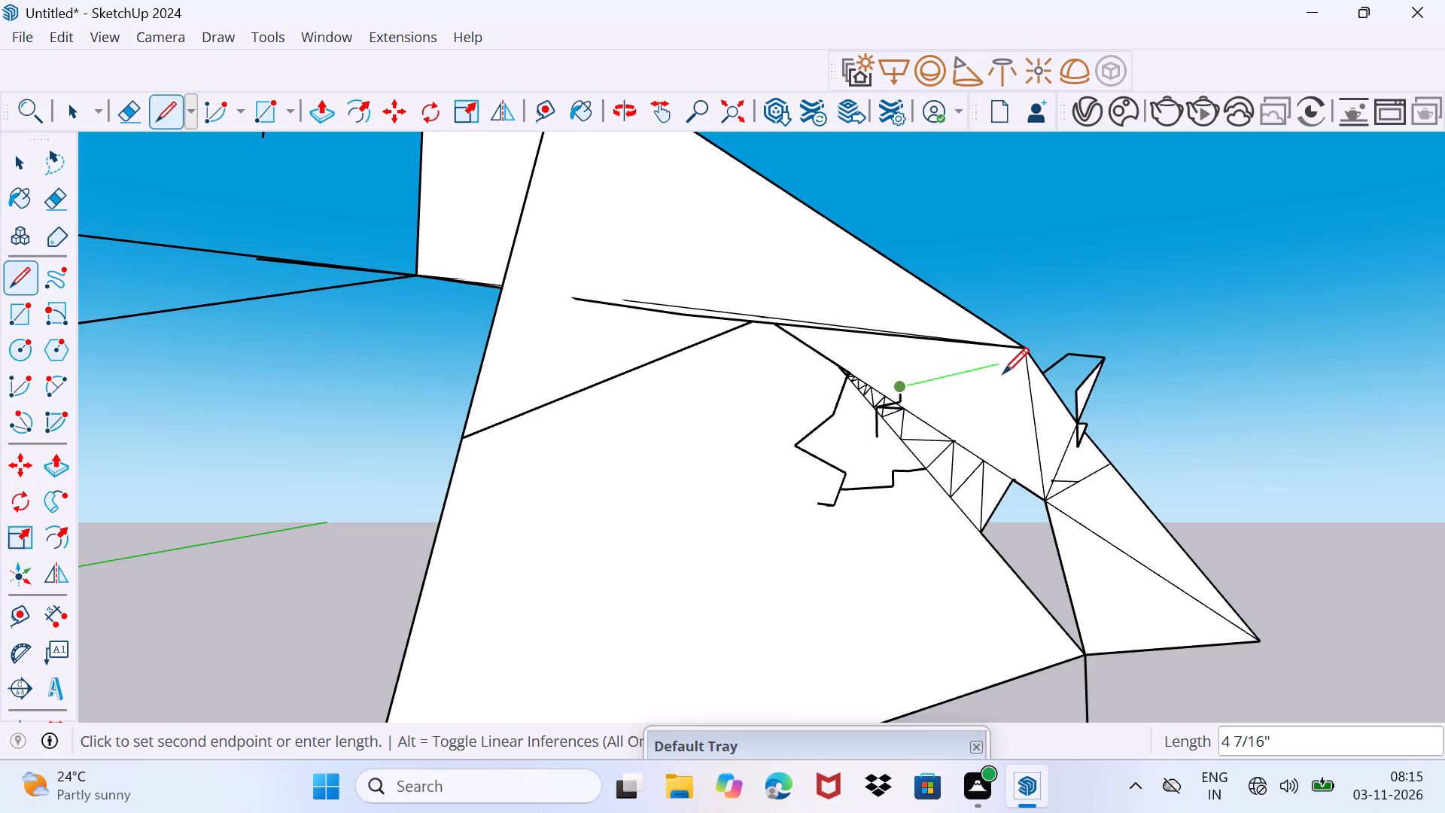
{"action": "left_click", "coordinate": [881, 386]}
{"action": "left_click_drag", "start_coordinate": [890, 437], "coordinate": [897, 439]}
{"action": "left_click", "coordinate": [938, 425]}
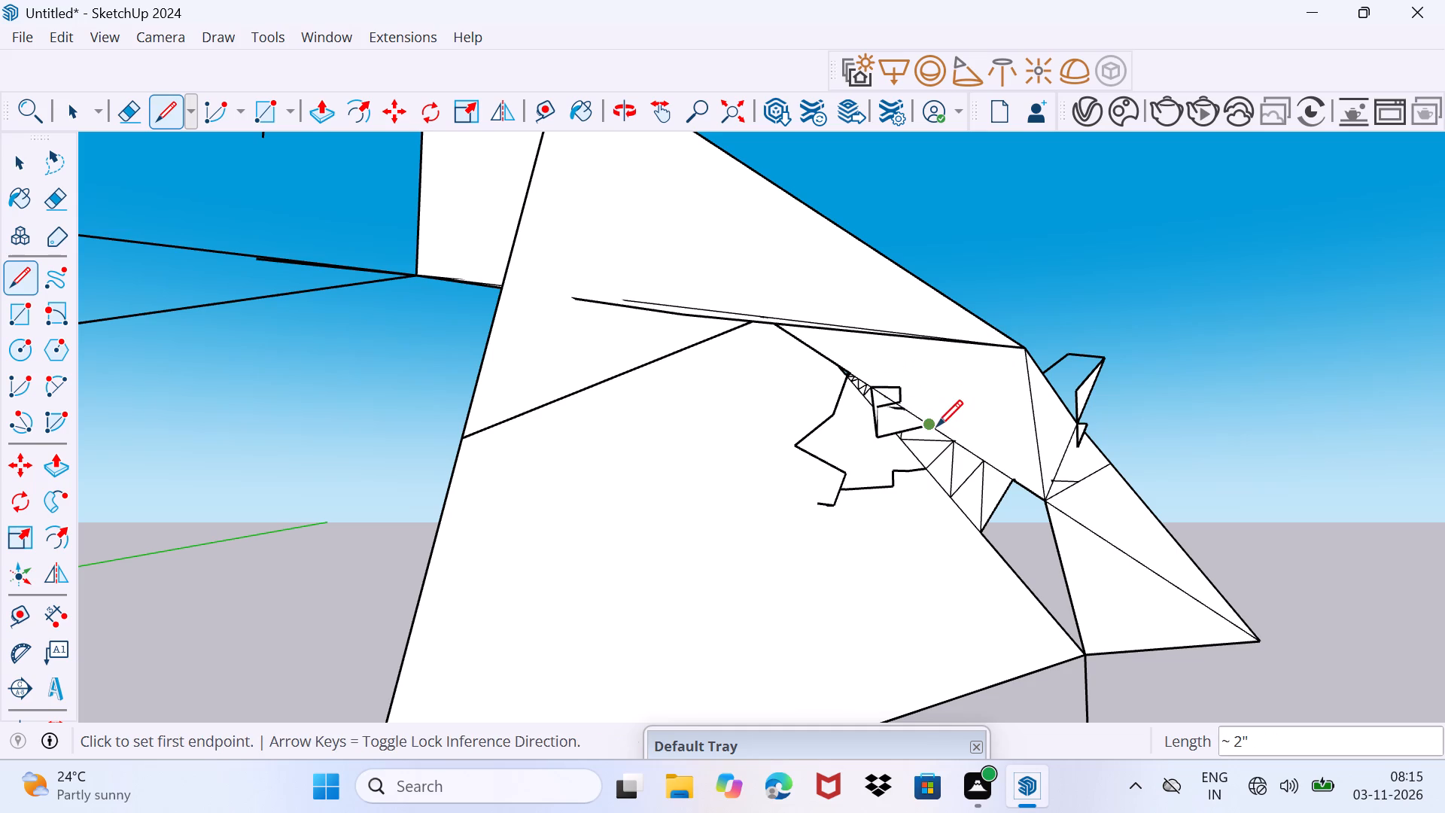
Extend the loose lines in a sharp spike beyond the gap's upper edge and out to the small flap past the face's outer edge.
{"action": "left_click", "coordinate": [936, 426]}
{"action": "left_click", "coordinate": [967, 398]}
{"action": "left_click", "coordinate": [925, 412]}
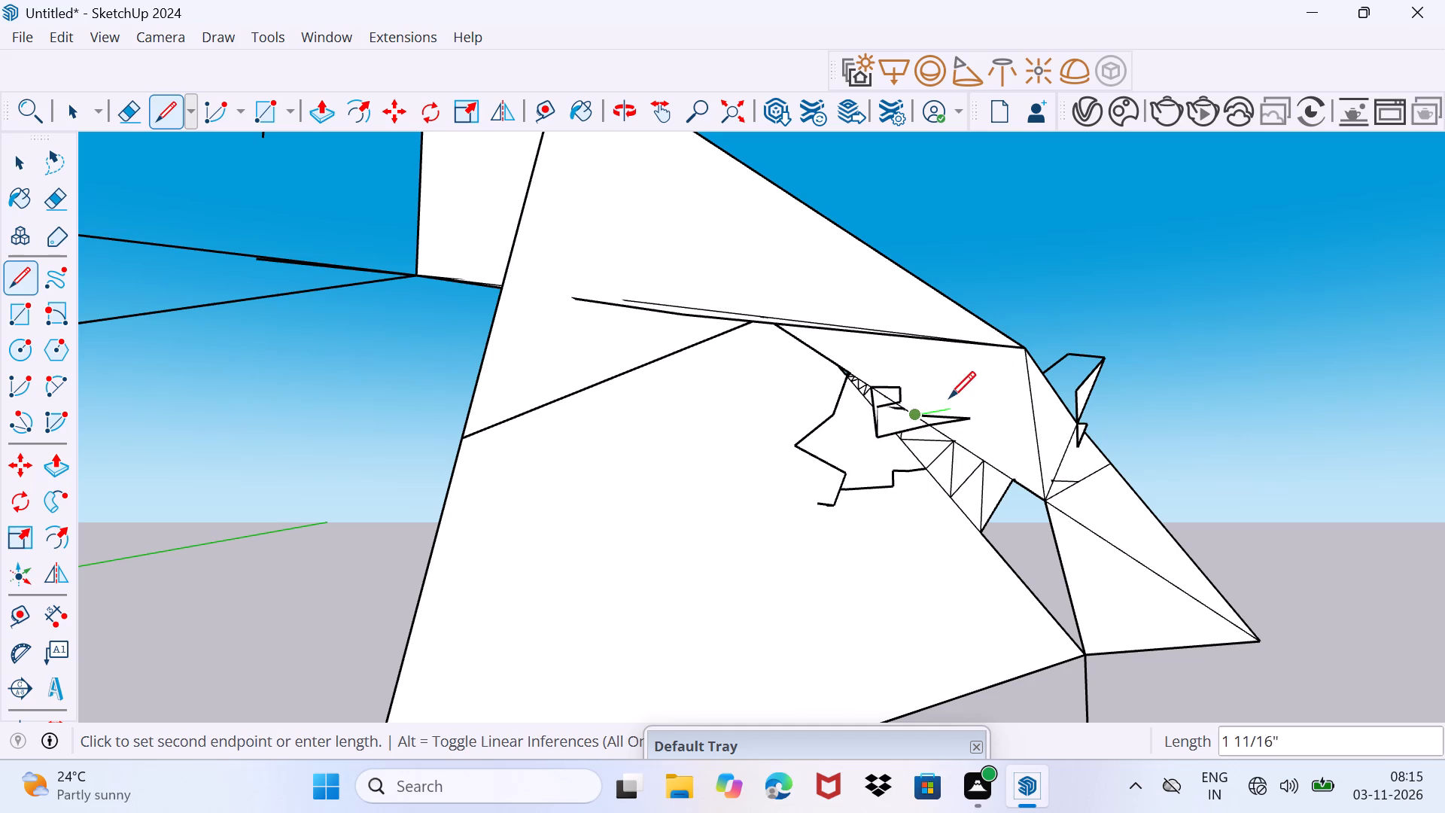
{"action": "left_click", "coordinate": [966, 391]}
{"action": "left_click", "coordinate": [1010, 373]}
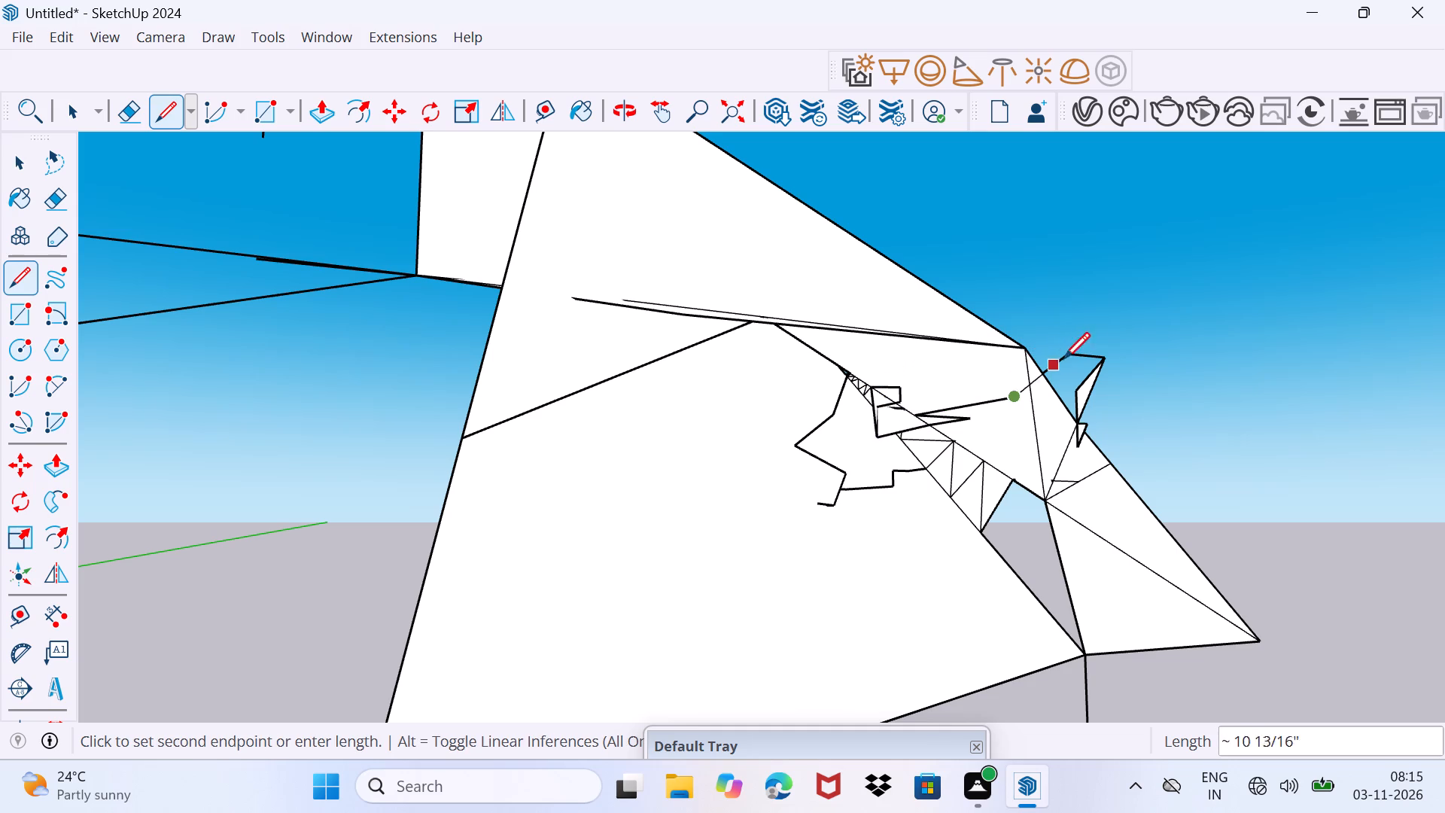
{"action": "left_click", "coordinate": [1090, 355]}
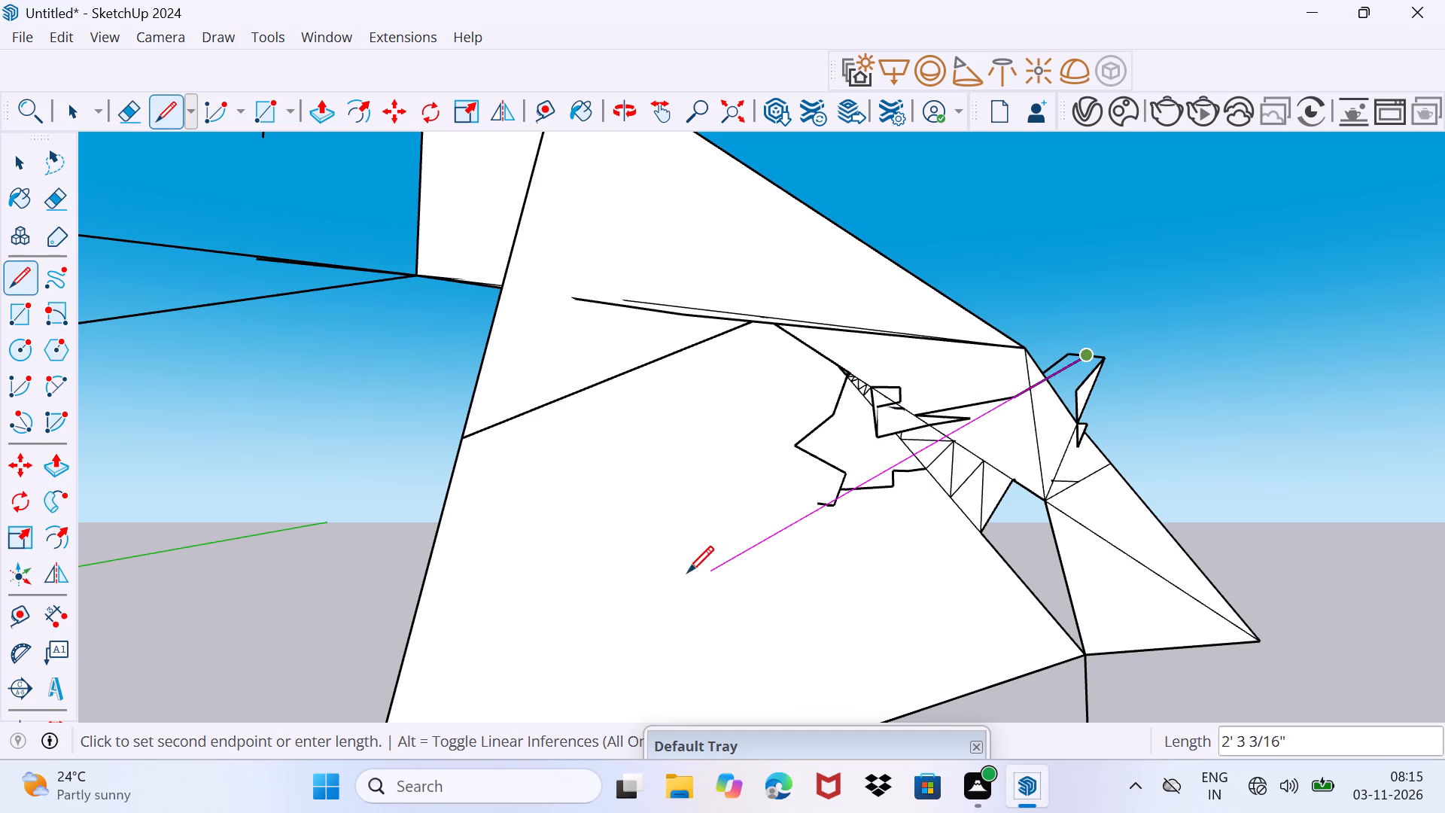
Draw long lines from the flap back over the large face, about 1' 11 7/16" to the gap's edge and 1' 6 11/16" to the face's far edge.
{"action": "left_click_drag", "start_coordinate": [671, 578], "coordinate": [721, 564]}
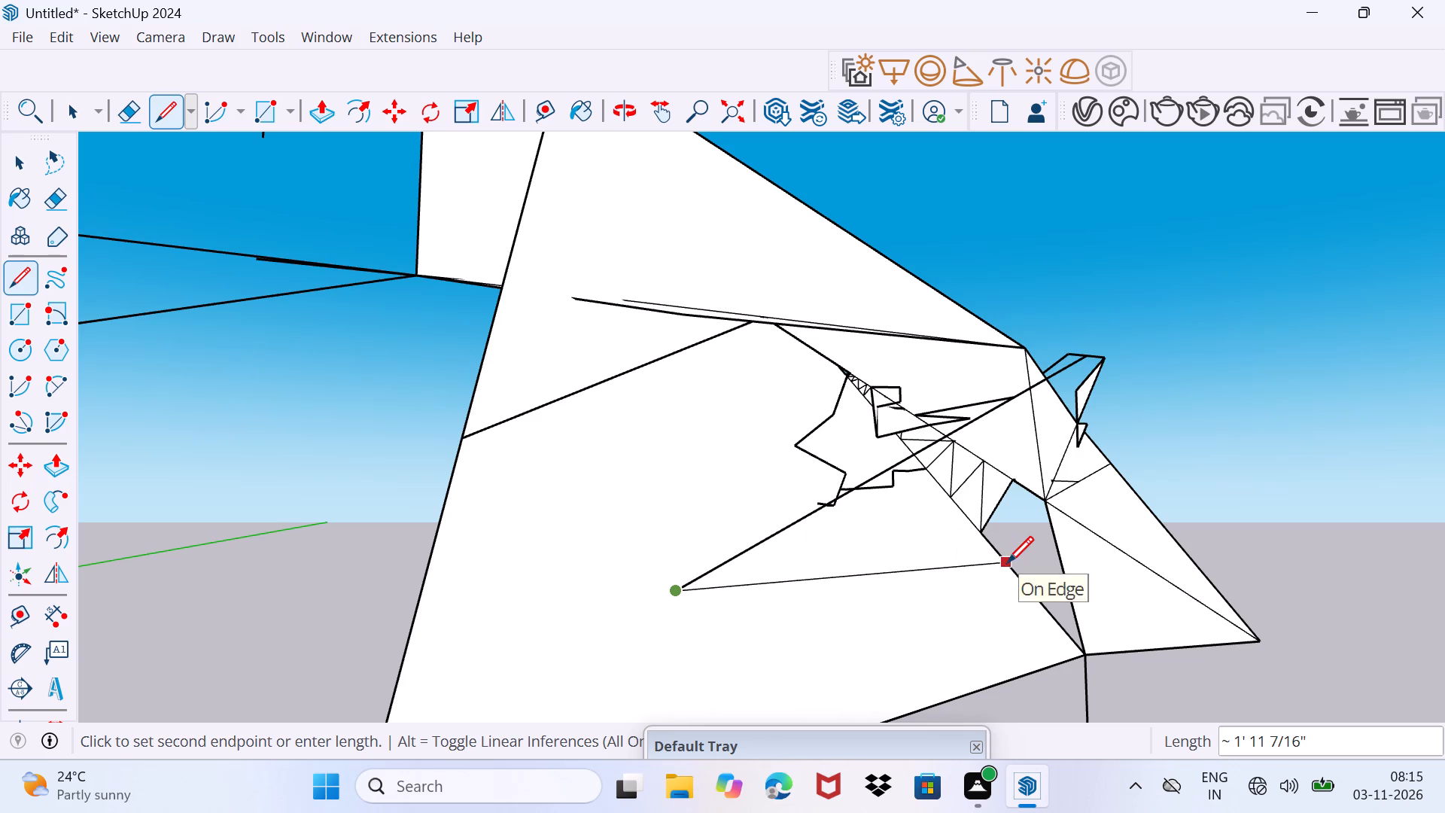
{"action": "left_click", "coordinate": [1007, 562]}
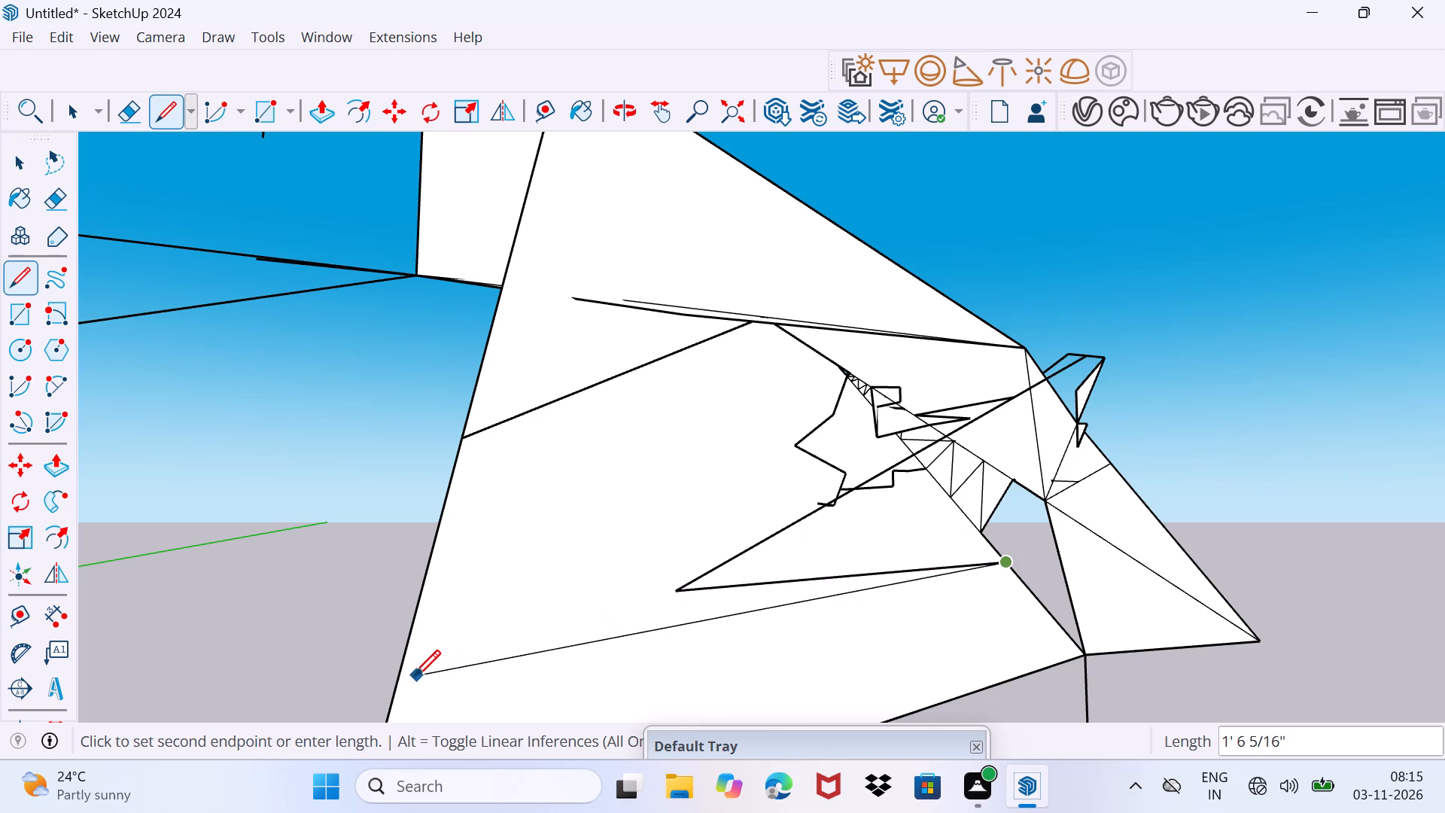
{"action": "left_click", "coordinate": [399, 677]}
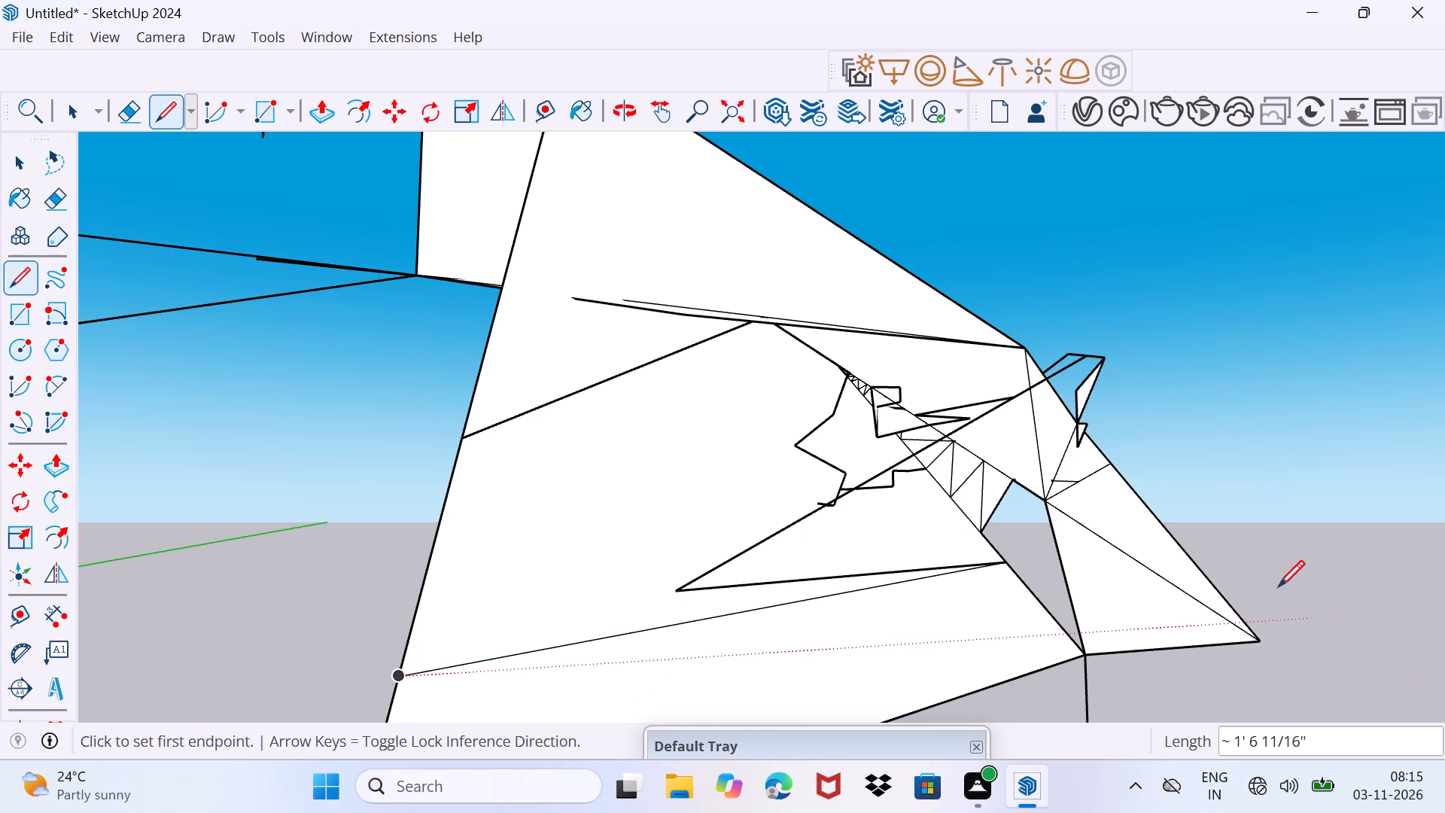
Draw a line about 1' 8 7/8" across the large face below the existing dividing line, from its far slanted edge to the gap's edge.
{"action": "scroll", "coordinate": [969, 554], "scroll_direction": "down", "scroll_amount": 3}
{"action": "middle_click_drag", "start_coordinate": [972, 550], "coordinate": [1003, 428]}
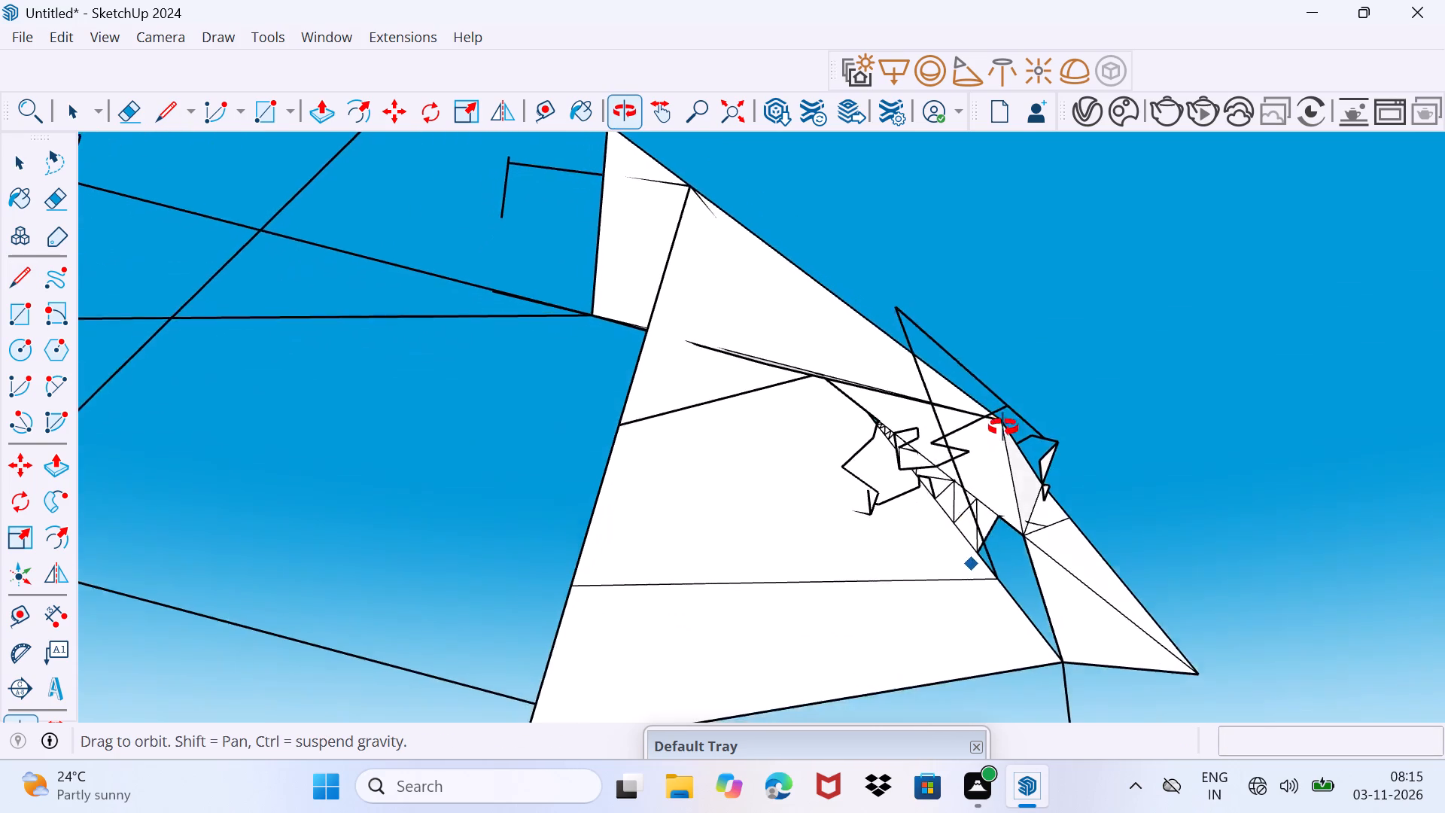
{"action": "middle_click_drag", "start_coordinate": [1003, 428], "coordinate": [975, 434]}
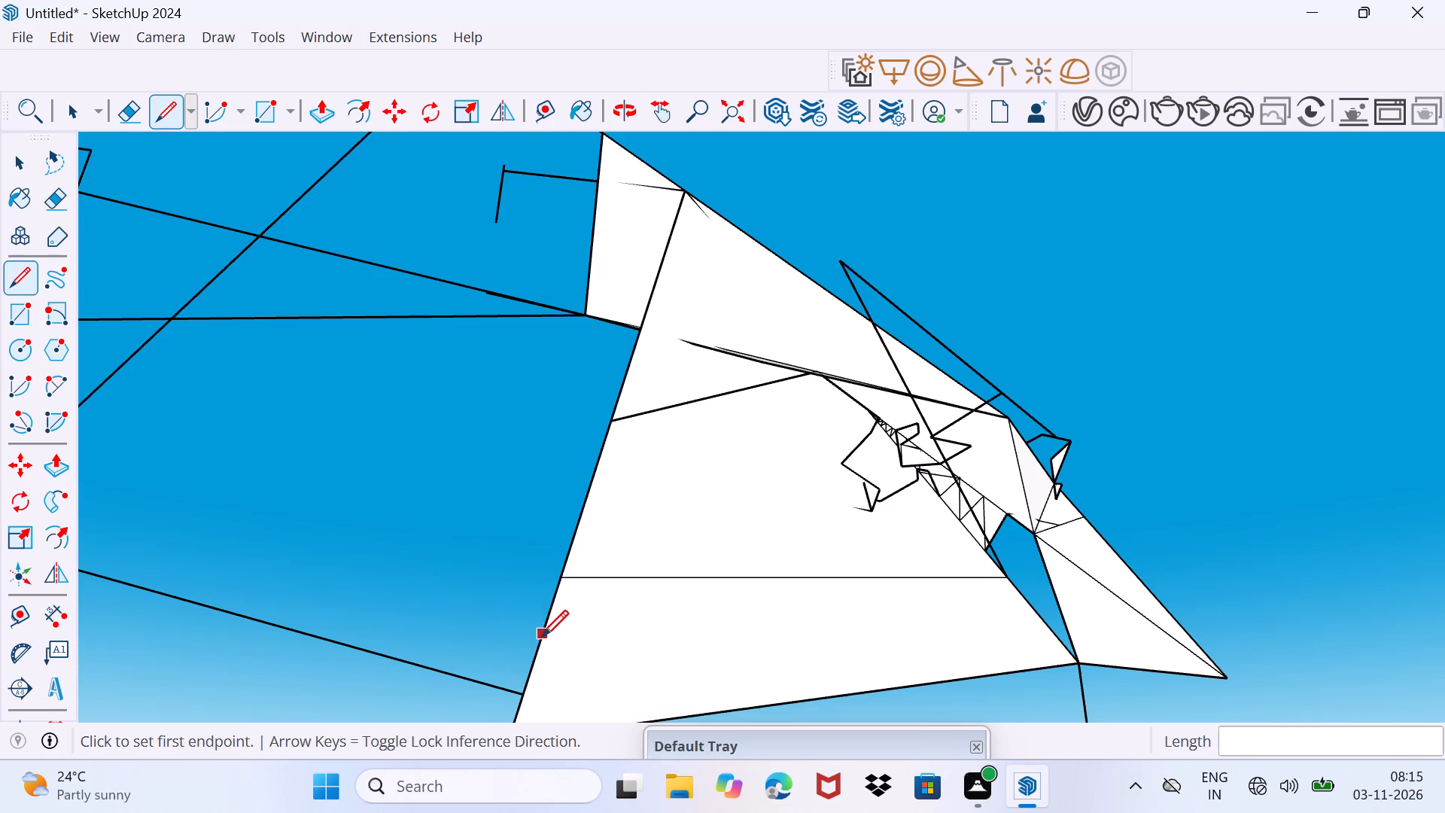
{"action": "left_click", "coordinate": [543, 640]}
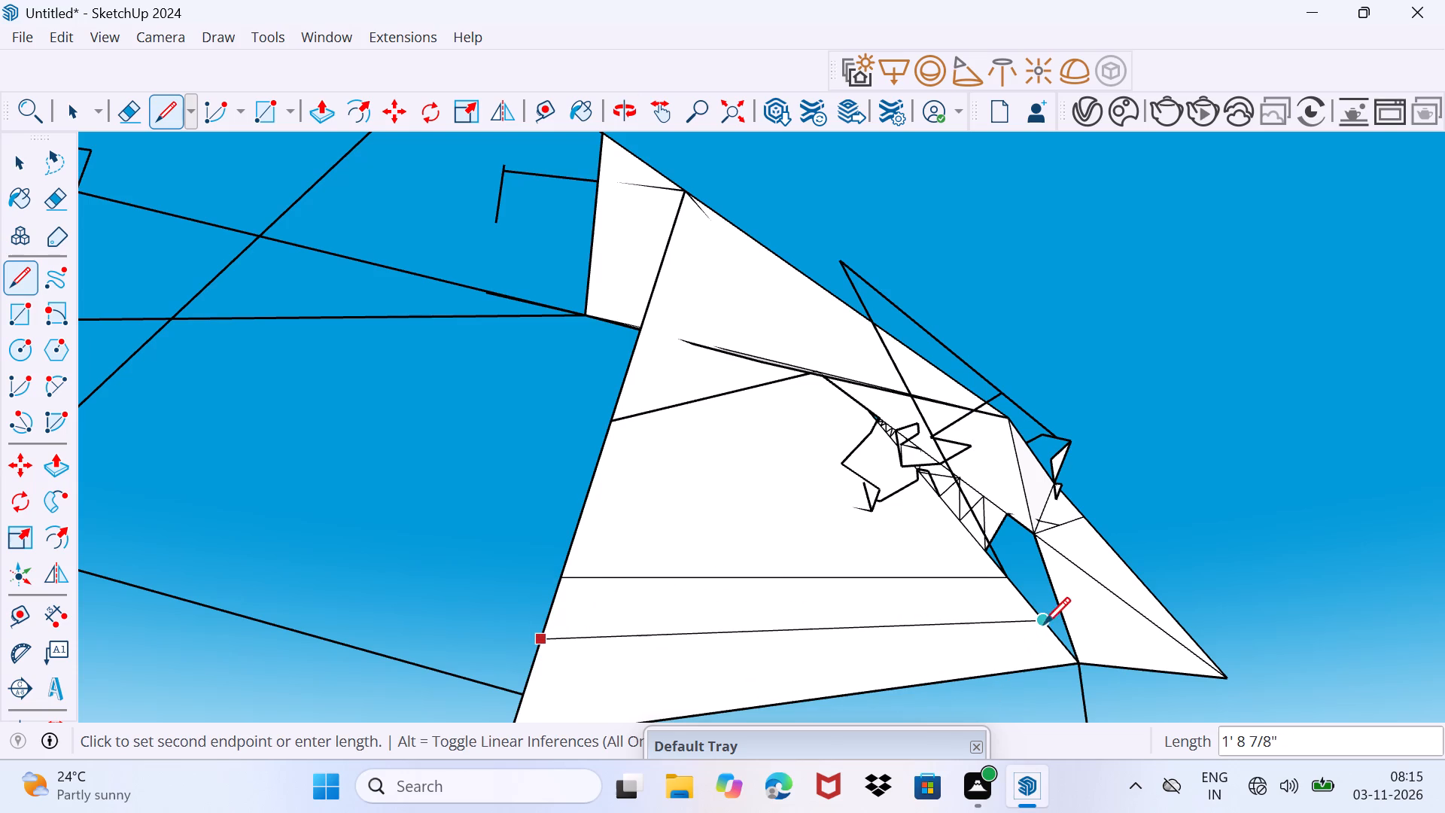
{"action": "left_click", "coordinate": [1047, 620]}
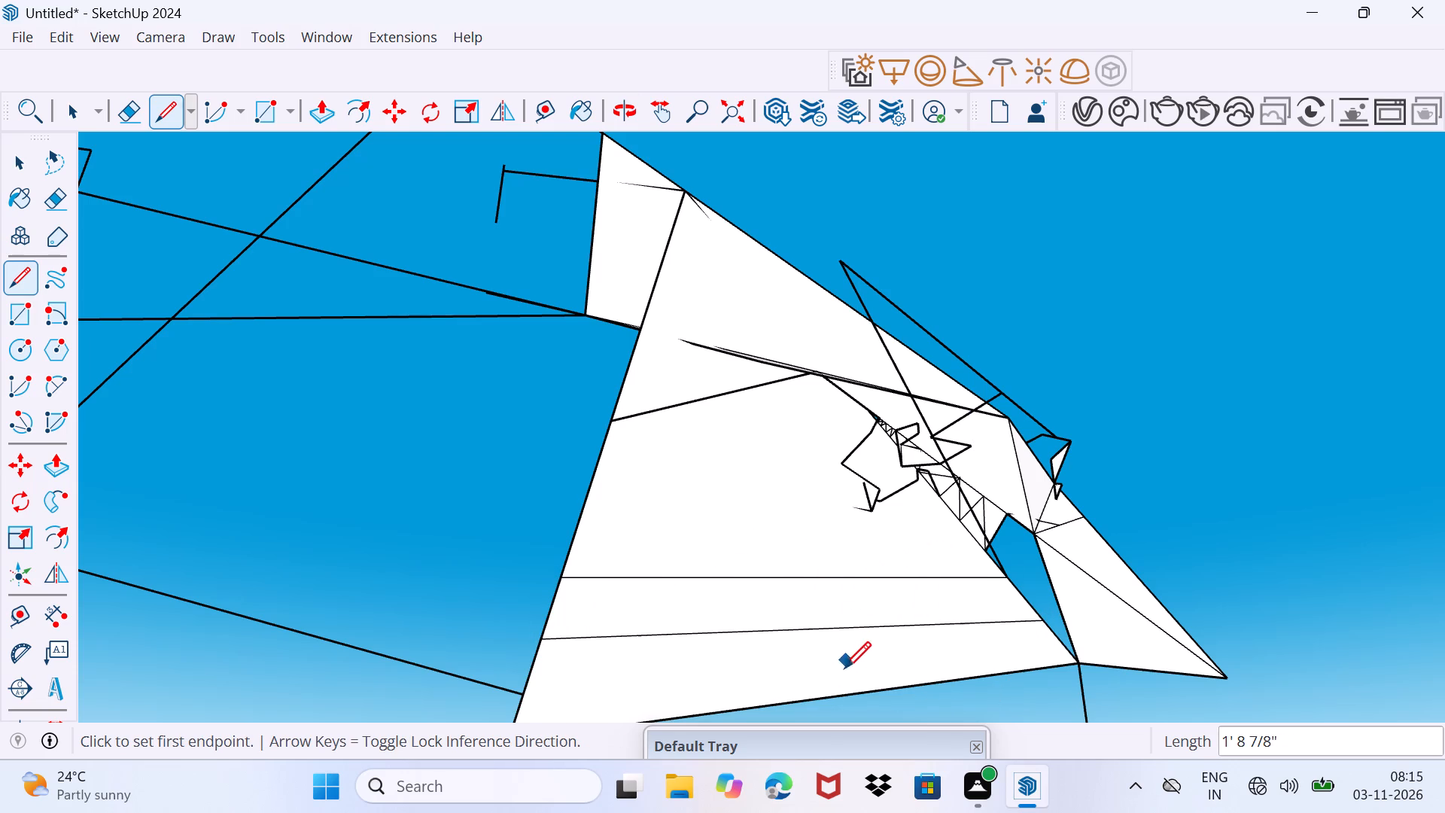
Draw a line about 6 3/8" from the large face's lower edge, continuing about 4 9/16" to the upper dividing line.
{"action": "left_click", "coordinate": [845, 708]}
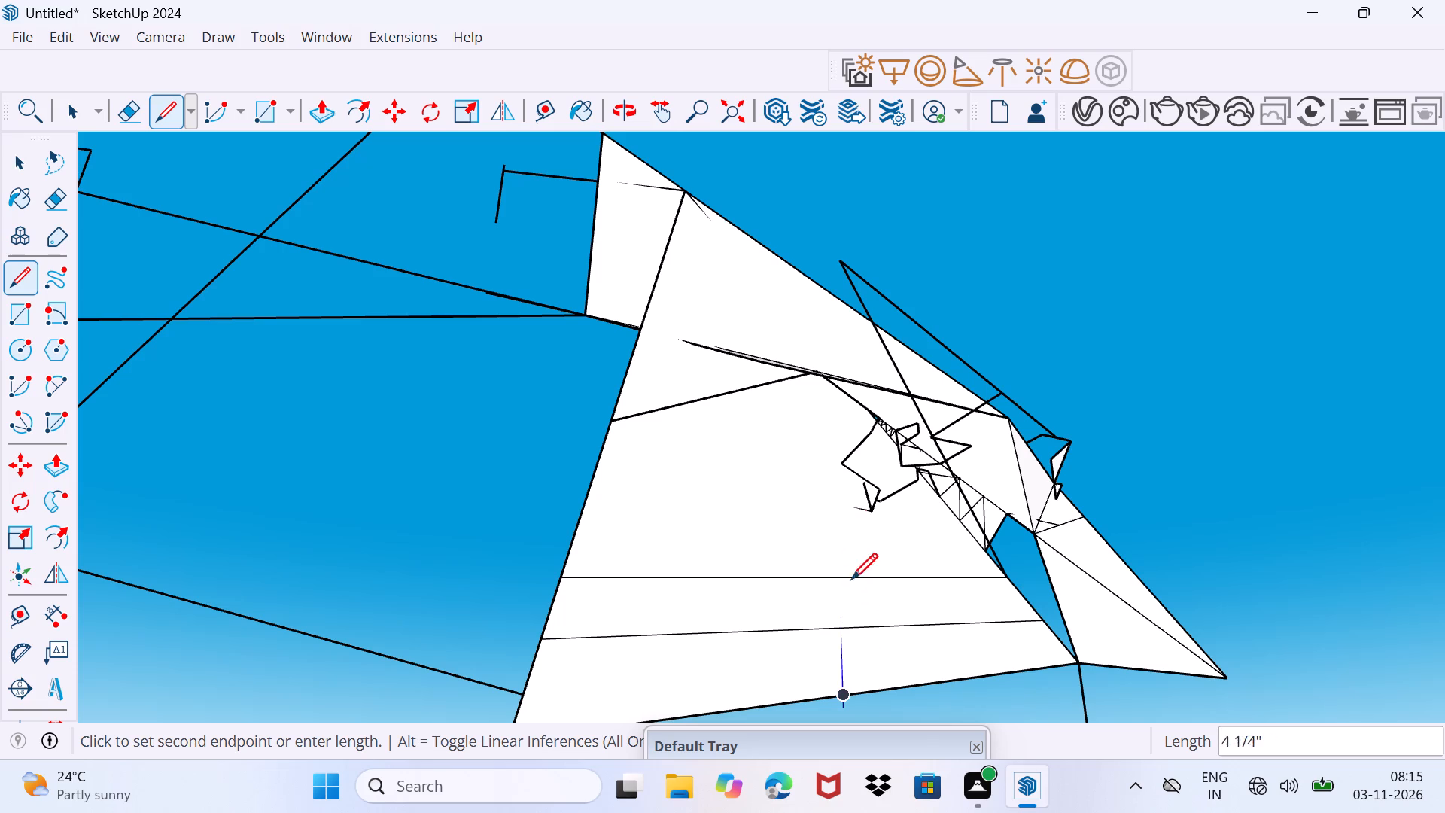
{"action": "left_click", "coordinate": [813, 529]}
{"action": "scroll", "coordinate": [799, 678], "scroll_direction": "up", "scroll_amount": 6}
{"action": "middle_click_drag", "start_coordinate": [812, 668], "coordinate": [784, 670]}
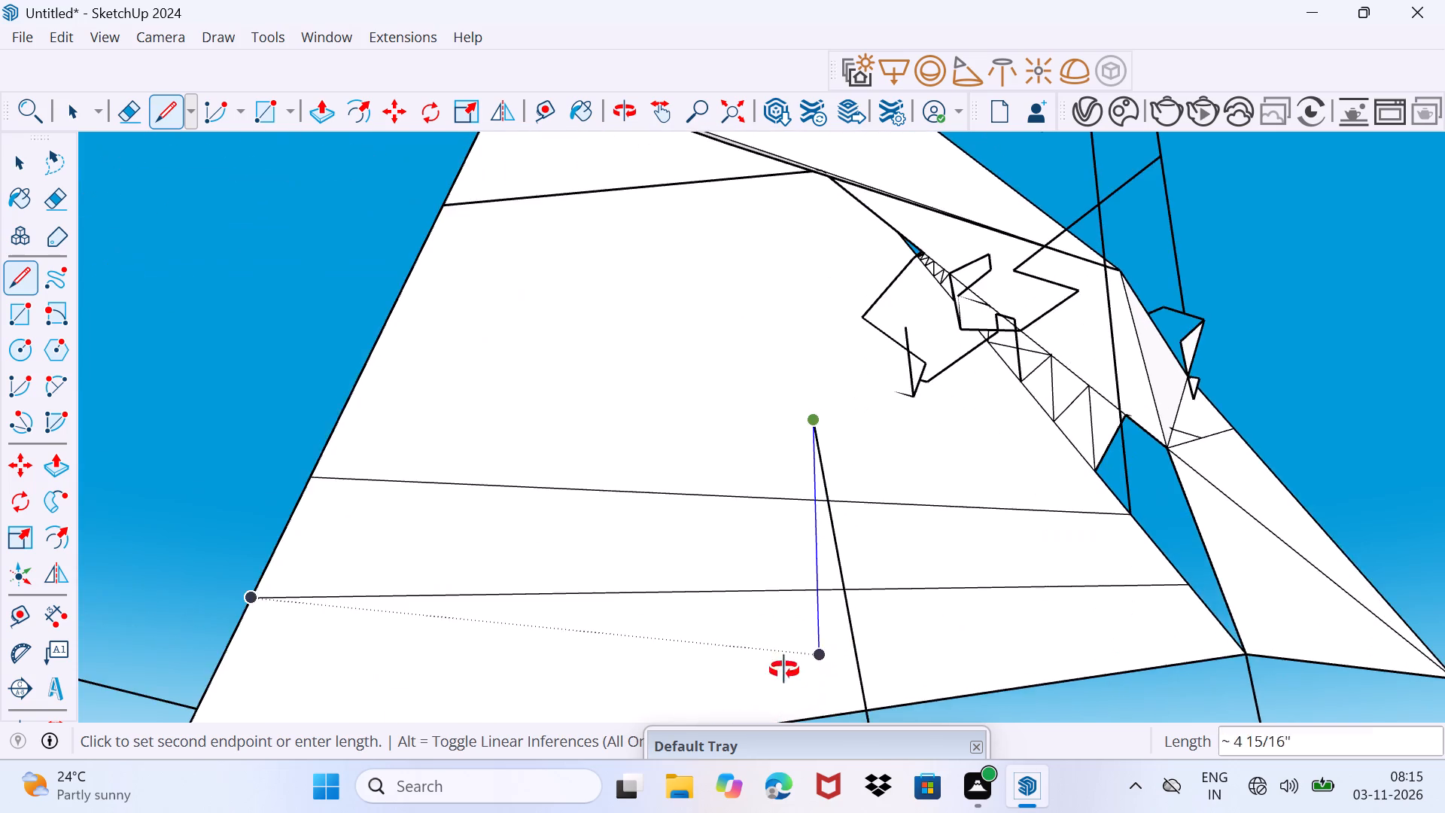
{"action": "scroll", "coordinate": [784, 670], "scroll_direction": "up", "scroll_amount": 1}
{"action": "middle_click_drag", "start_coordinate": [784, 670], "coordinate": [990, 673]}
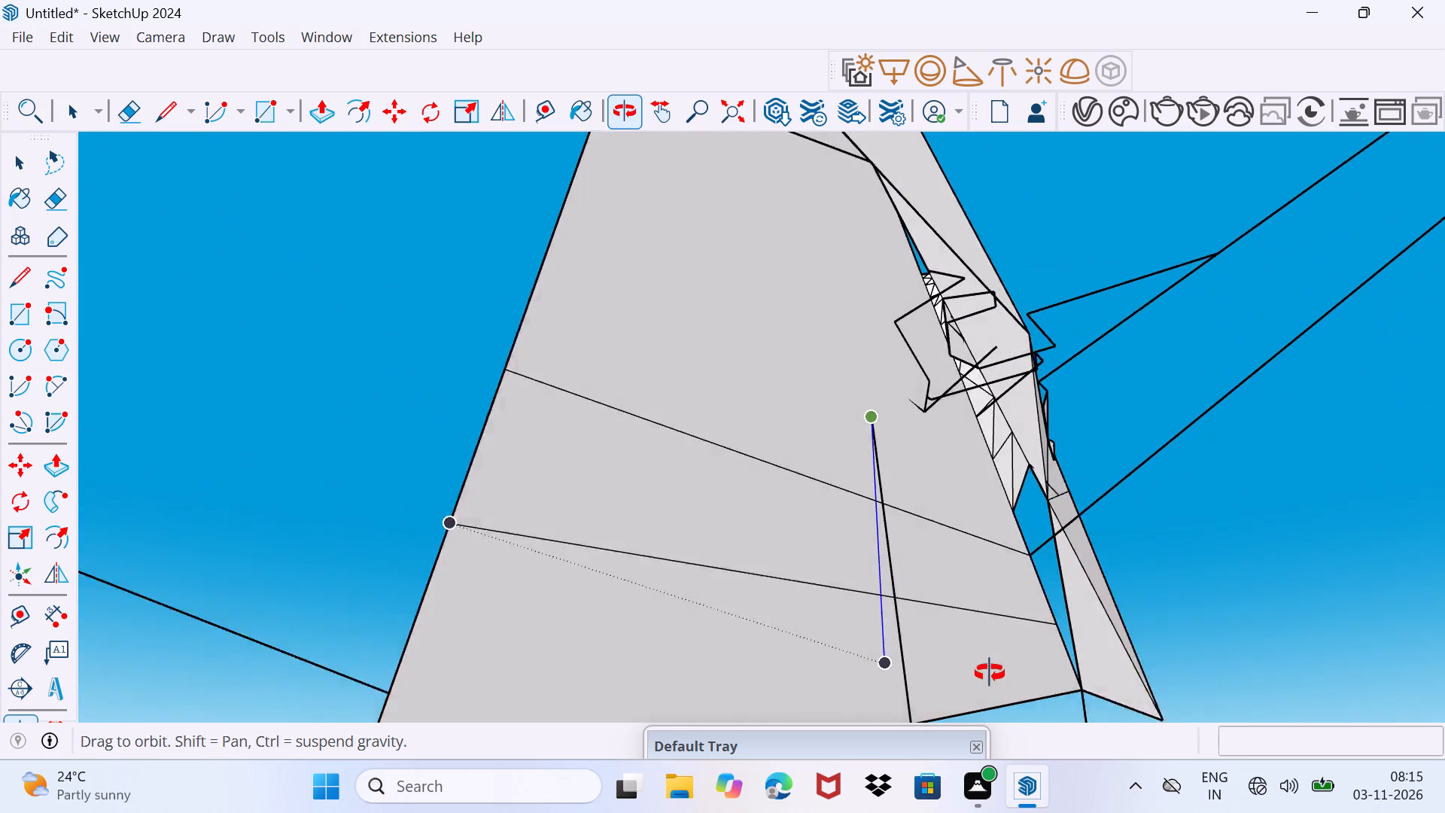
{"action": "middle_click_drag", "start_coordinate": [990, 673], "coordinate": [984, 681]}
{"action": "scroll", "coordinate": [984, 681], "scroll_direction": "up", "scroll_amount": 1}
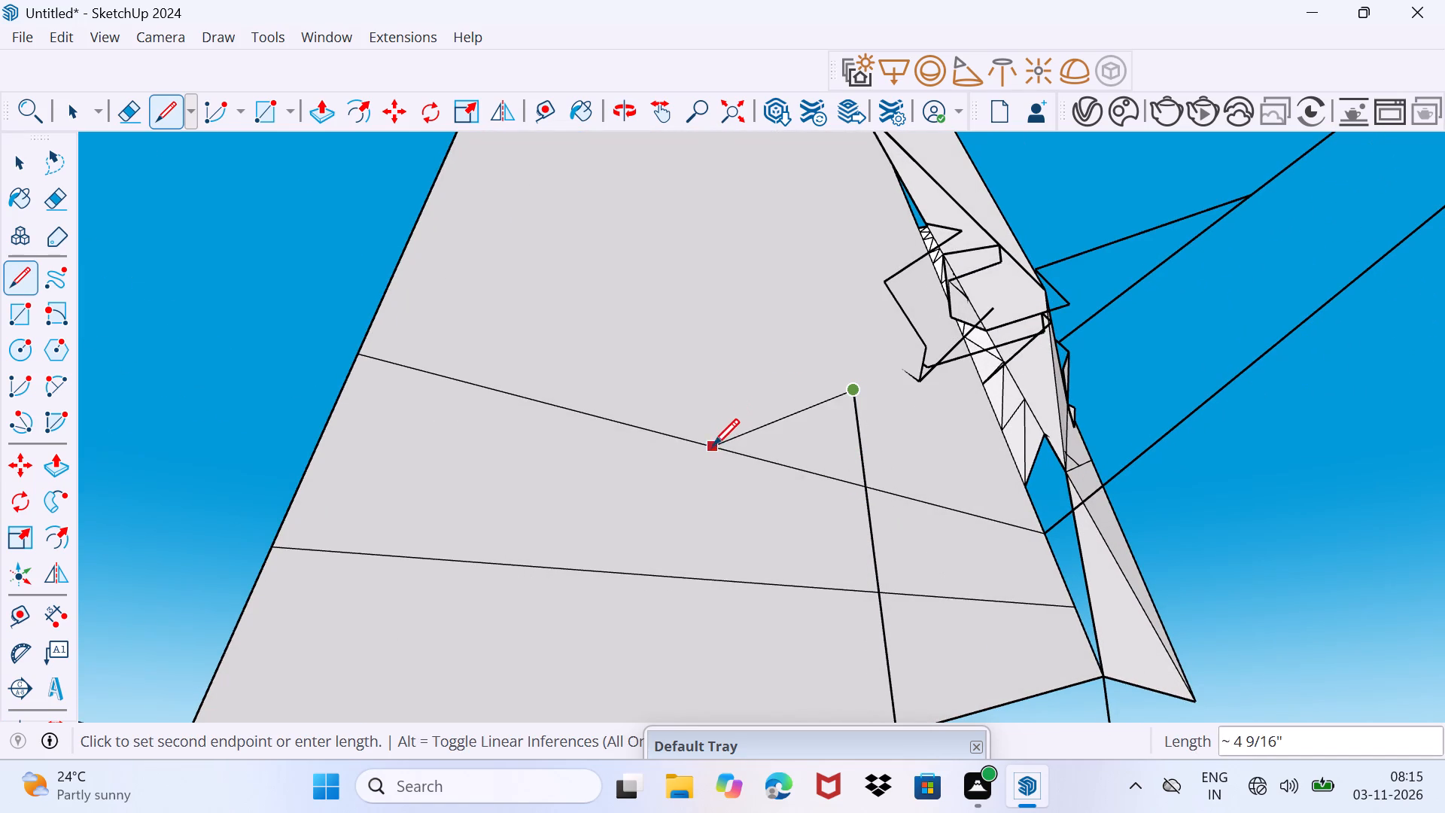
{"action": "left_click", "coordinate": [710, 449]}
Extend the lines from that dividing-line point about 7 7/8" along the face, ending in a short hook of about 5/16".
{"action": "middle_click_drag", "start_coordinate": [898, 565], "coordinate": [1444, 775]}
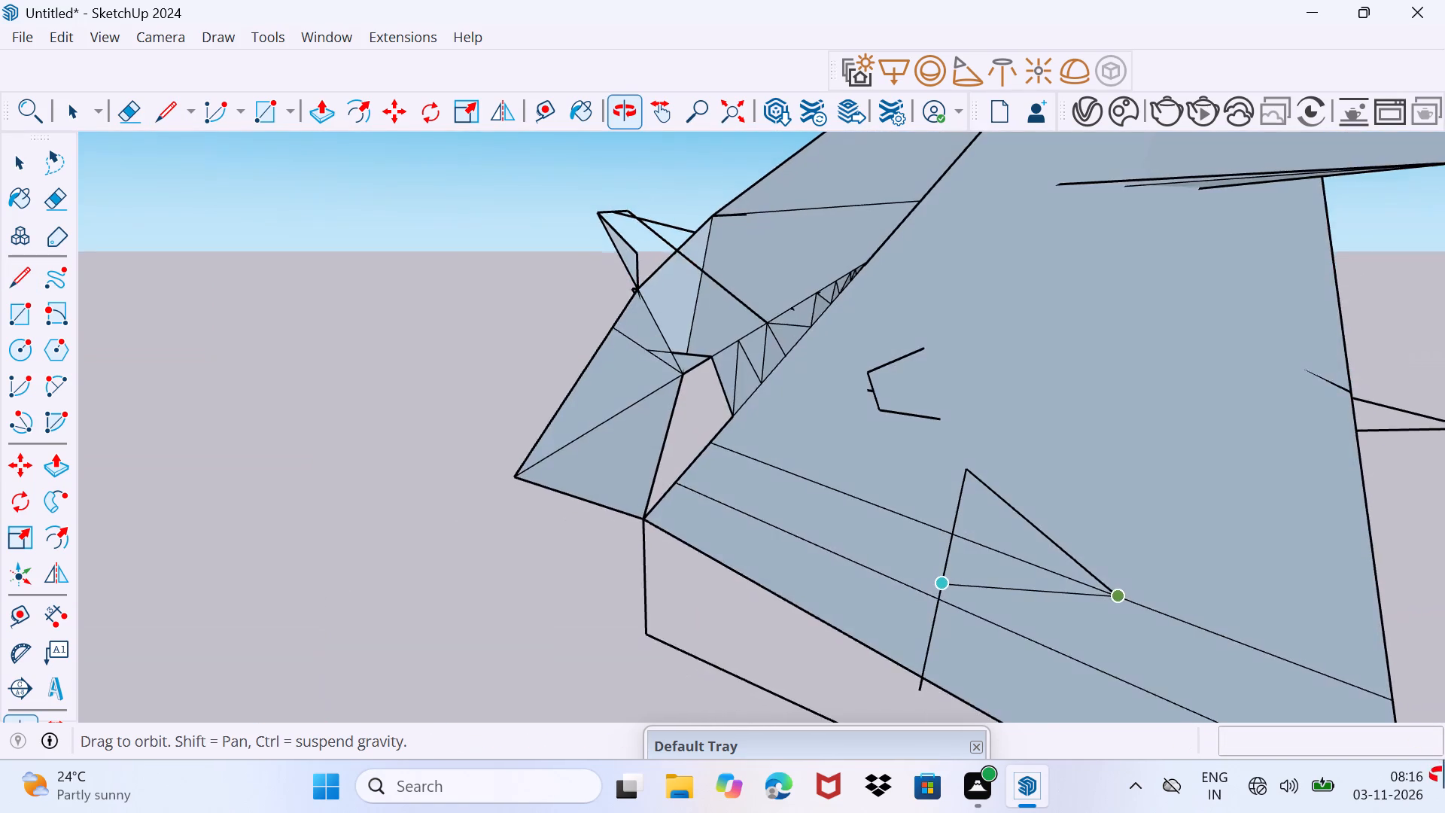
{"action": "middle_click_drag", "start_coordinate": [1444, 775], "coordinate": [680, 389]}
{"action": "scroll", "coordinate": [683, 385], "scroll_direction": "down", "scroll_amount": 2}
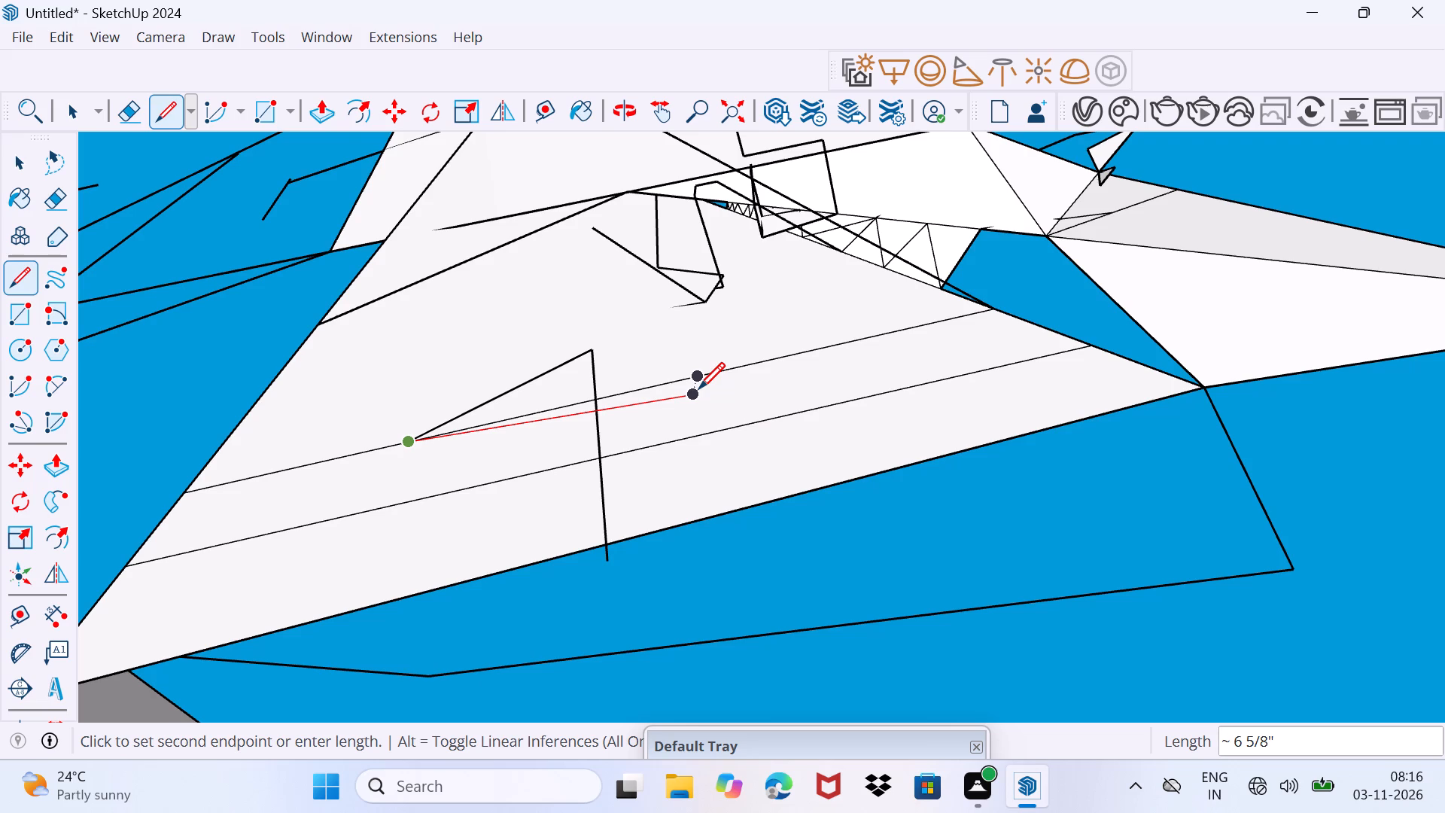
{"action": "left_click", "coordinate": [741, 392]}
{"action": "left_click", "coordinate": [741, 394]}
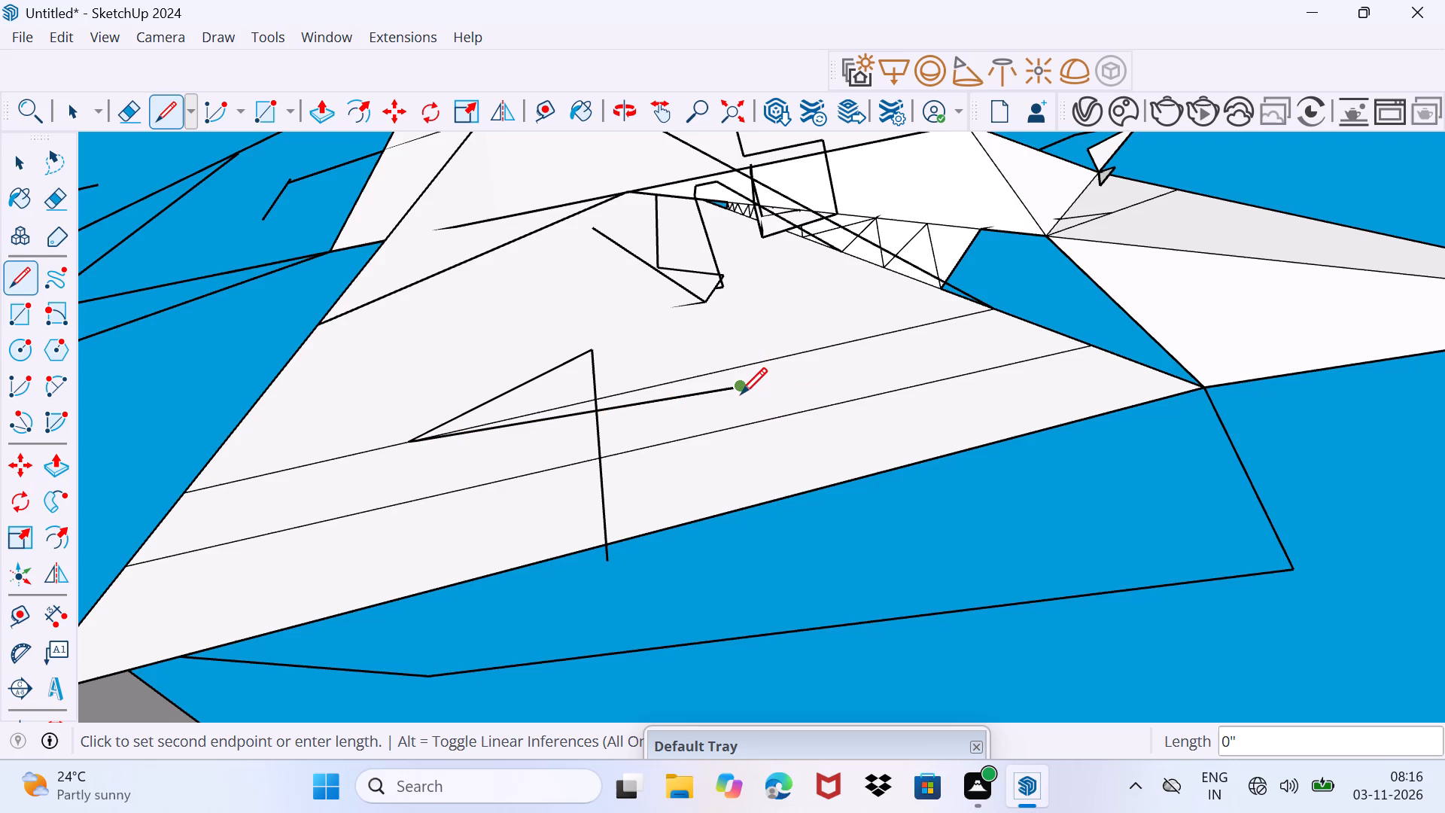
{"action": "left_click", "coordinate": [747, 394]}
{"action": "left_click", "coordinate": [761, 391]}
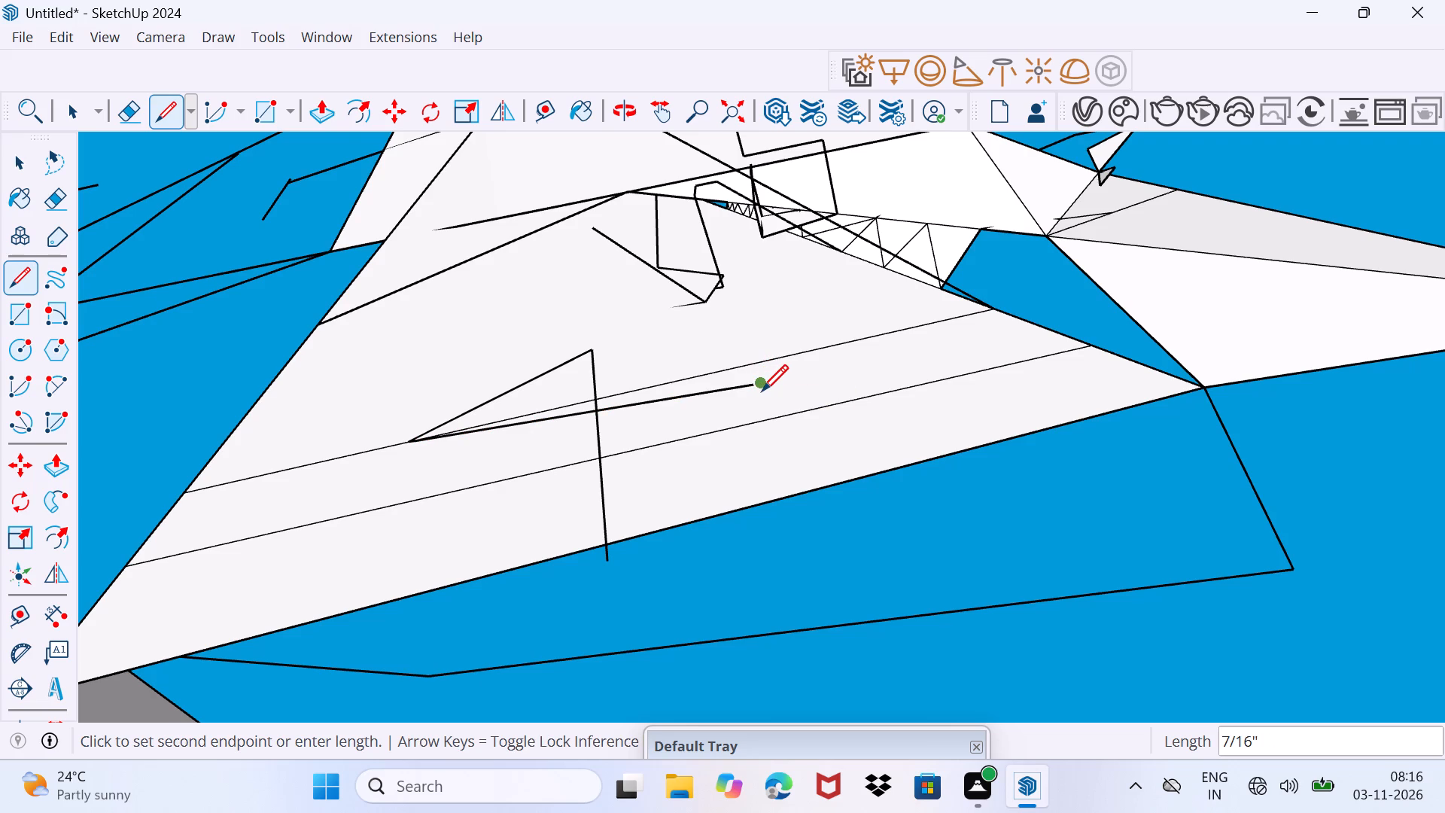
{"action": "left_click", "coordinate": [771, 391]}
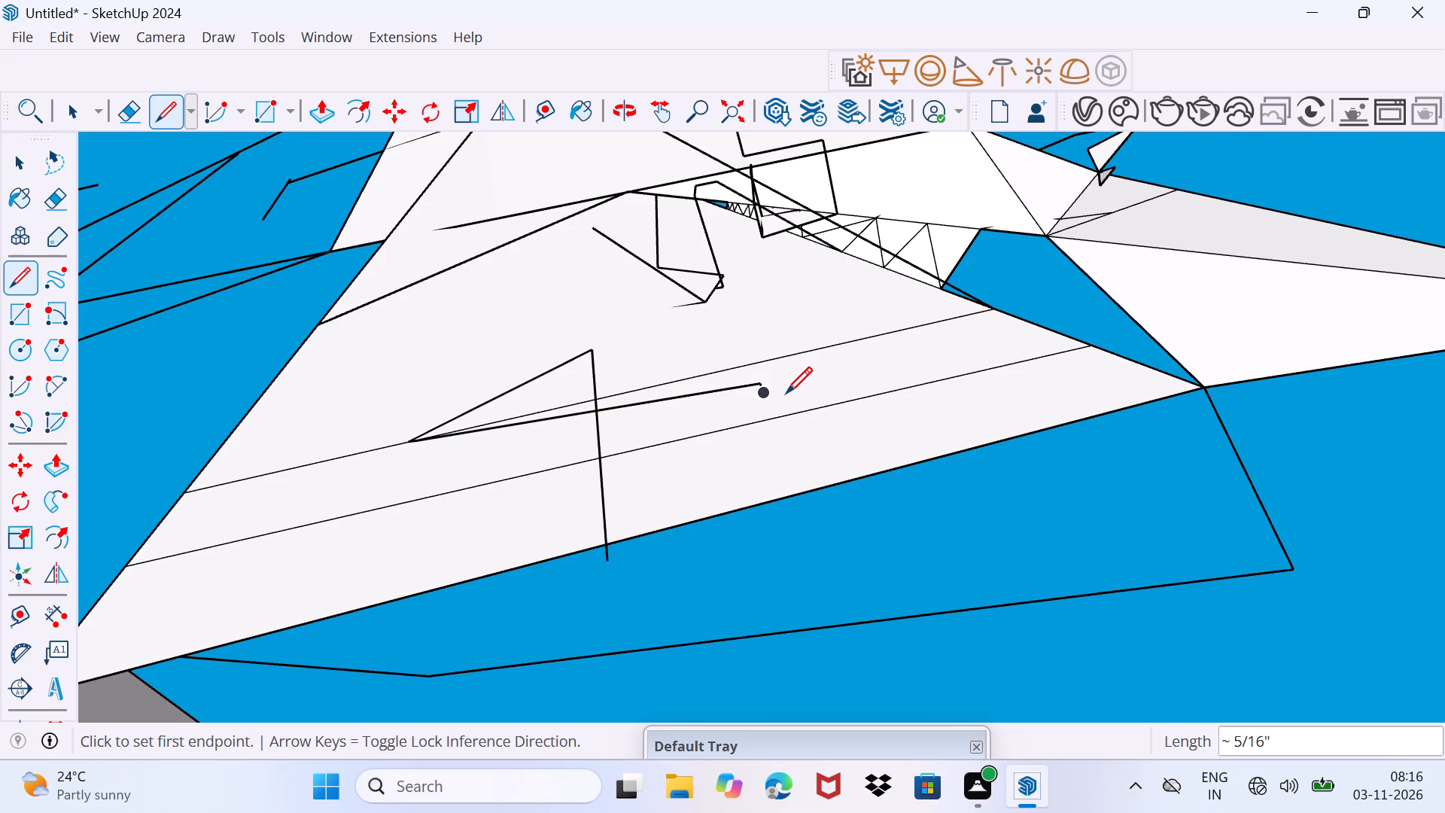
Draw a short bent line just past the hook, stepping down to the lower dividing line.
{"action": "left_click", "coordinate": [793, 394]}
{"action": "left_click", "coordinate": [800, 395]}
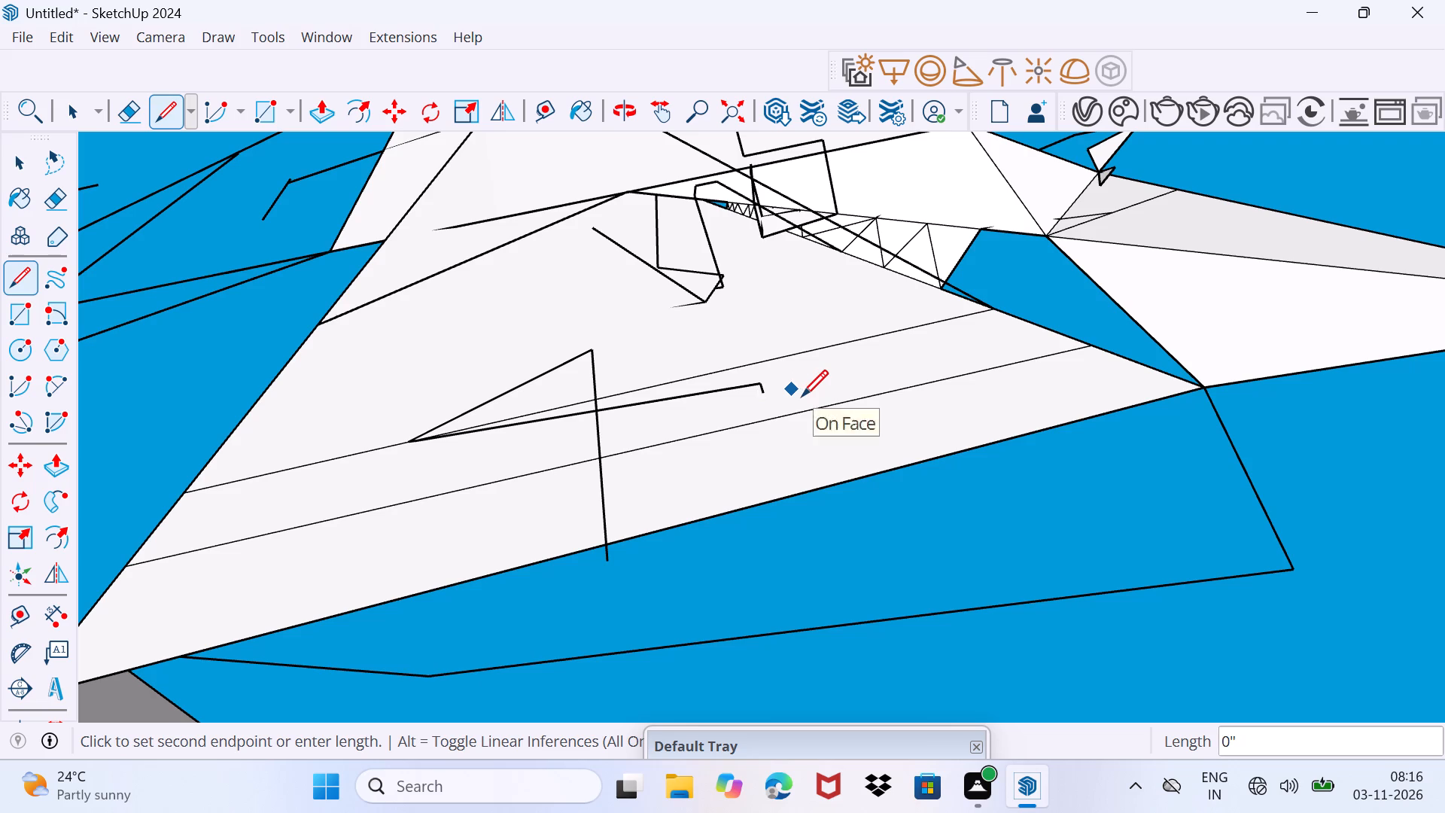
{"action": "left_click", "coordinate": [816, 398]}
{"action": "left_click", "coordinate": [832, 403]}
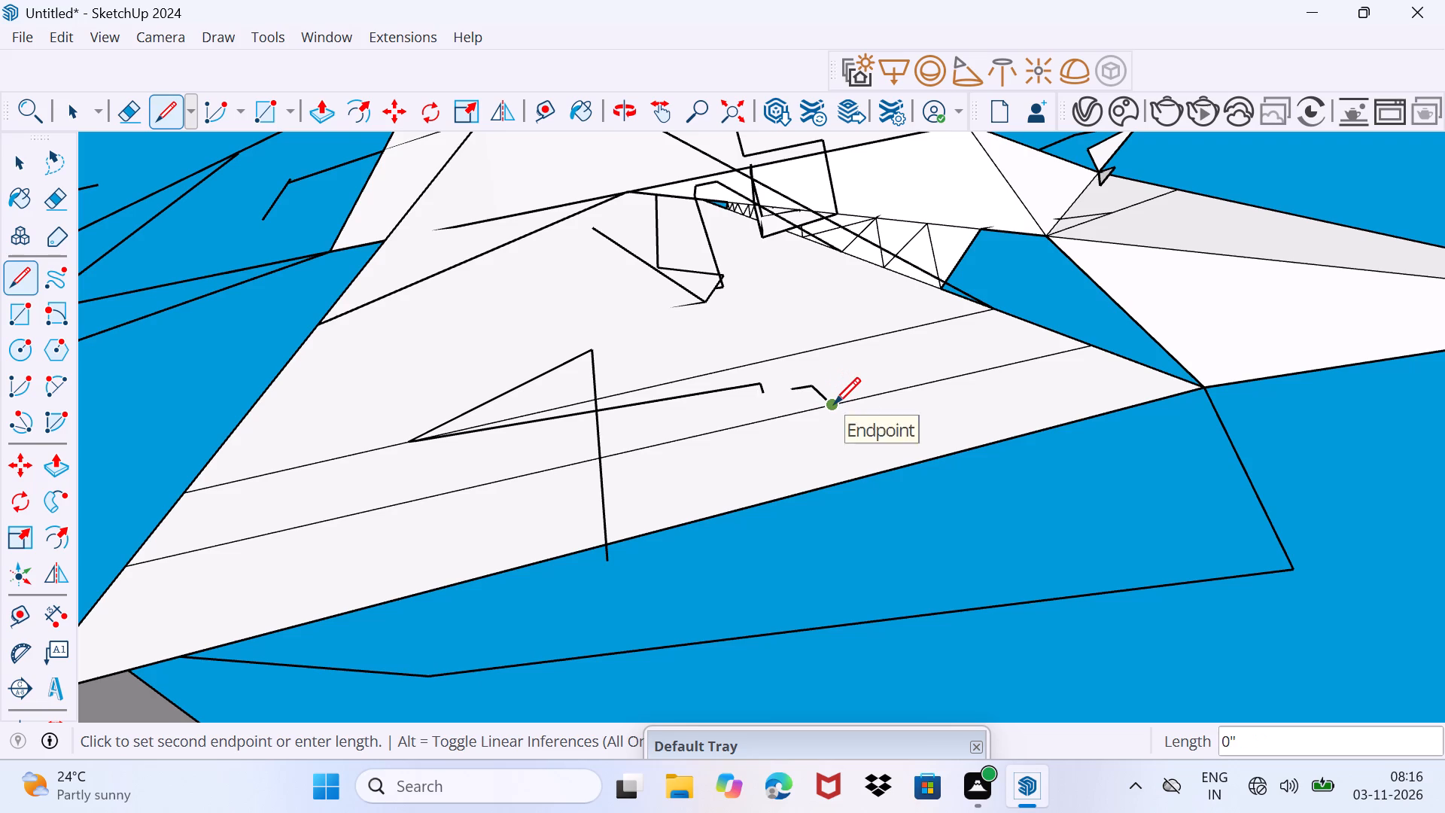
{"action": "left_click_drag", "start_coordinate": [843, 407], "coordinate": [850, 410]}
Draw a chain of short lines from below the bent line down across the large face's lower edge, with a 7/16" segment.
{"action": "left_click_drag", "start_coordinate": [874, 430], "coordinate": [880, 434]}
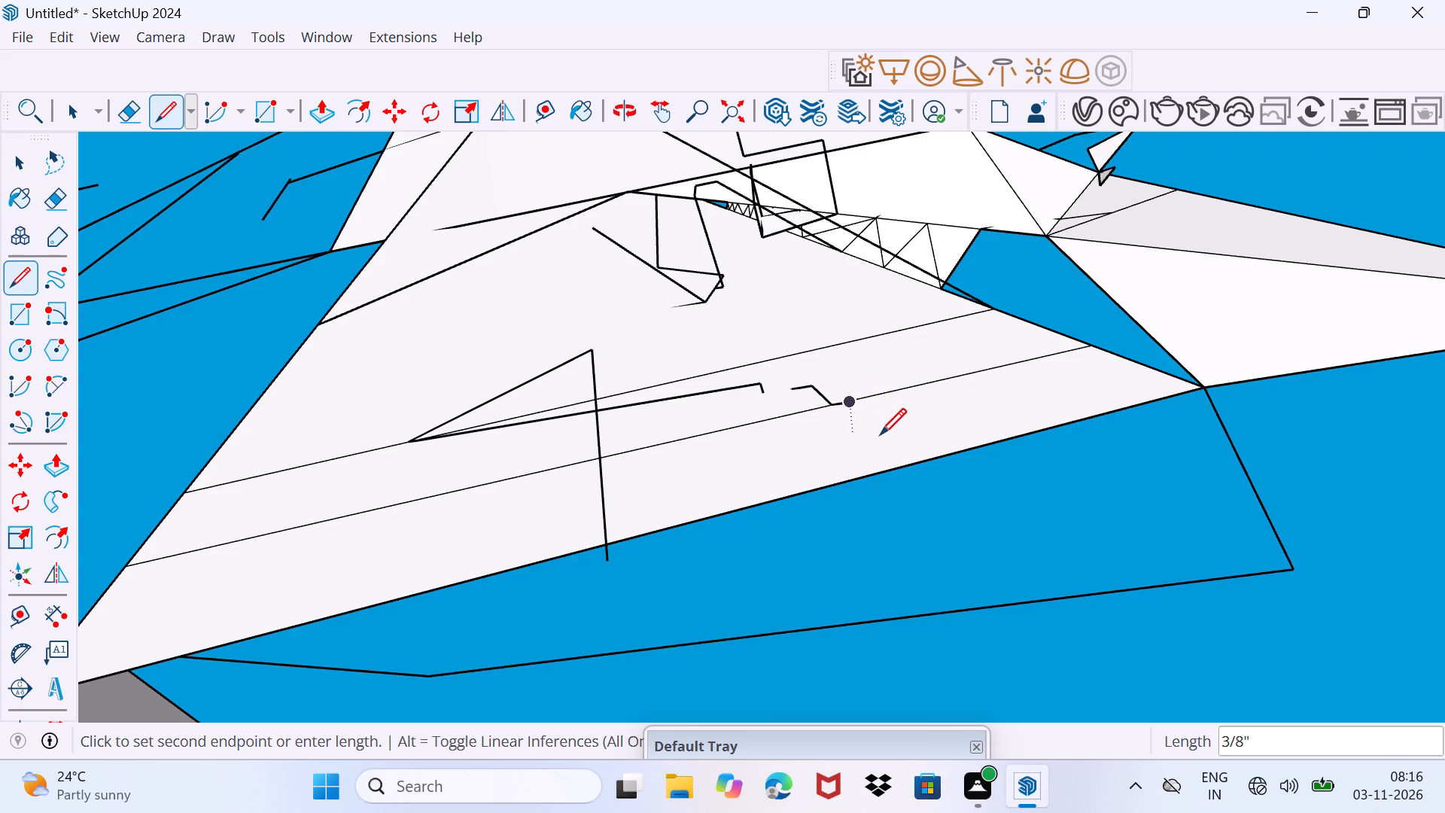
{"action": "left_click_drag", "start_coordinate": [880, 434], "coordinate": [881, 434]}
{"action": "left_click", "coordinate": [916, 452]}
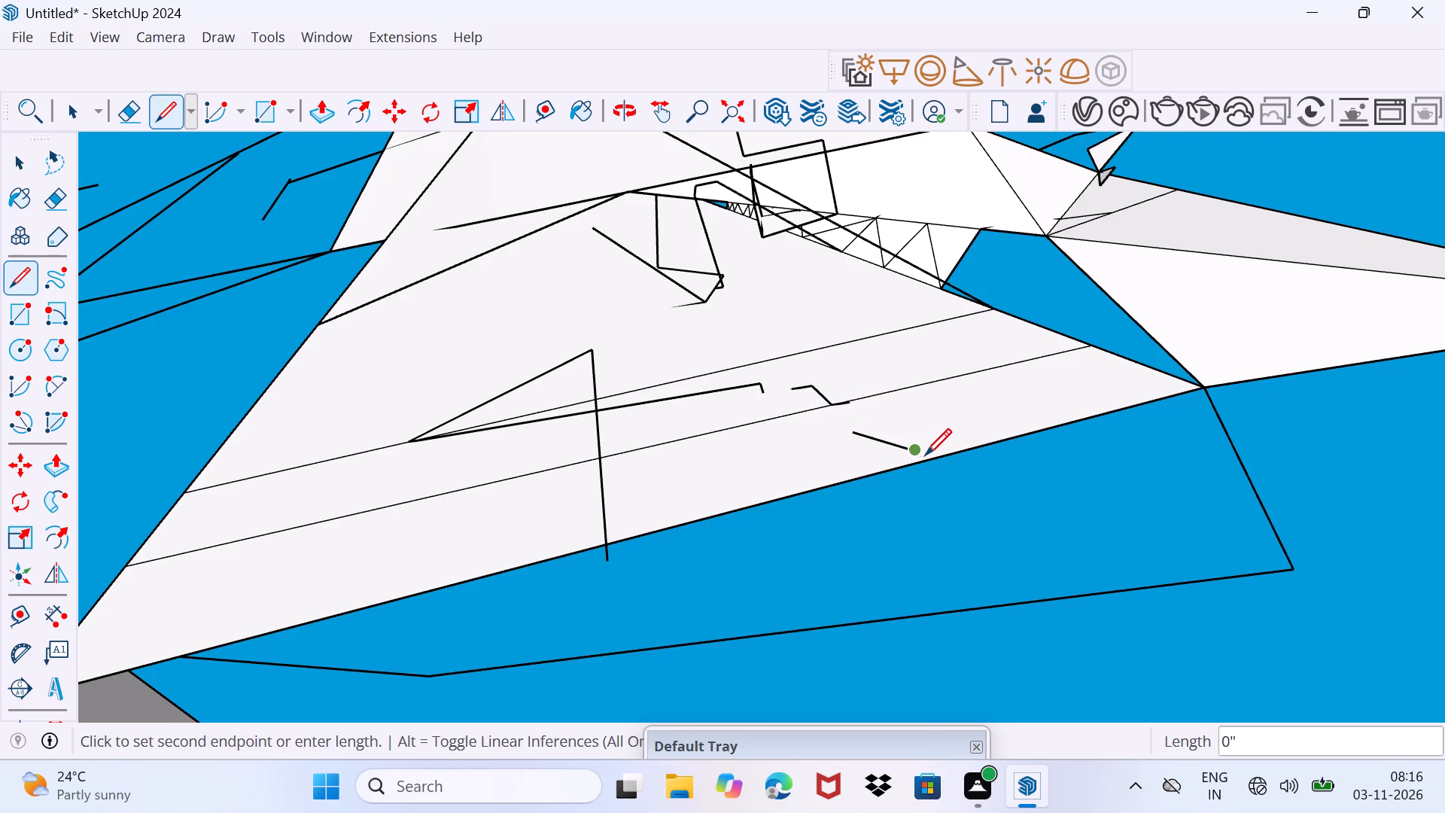
{"action": "left_click", "coordinate": [931, 458]}
{"action": "left_click", "coordinate": [962, 468]}
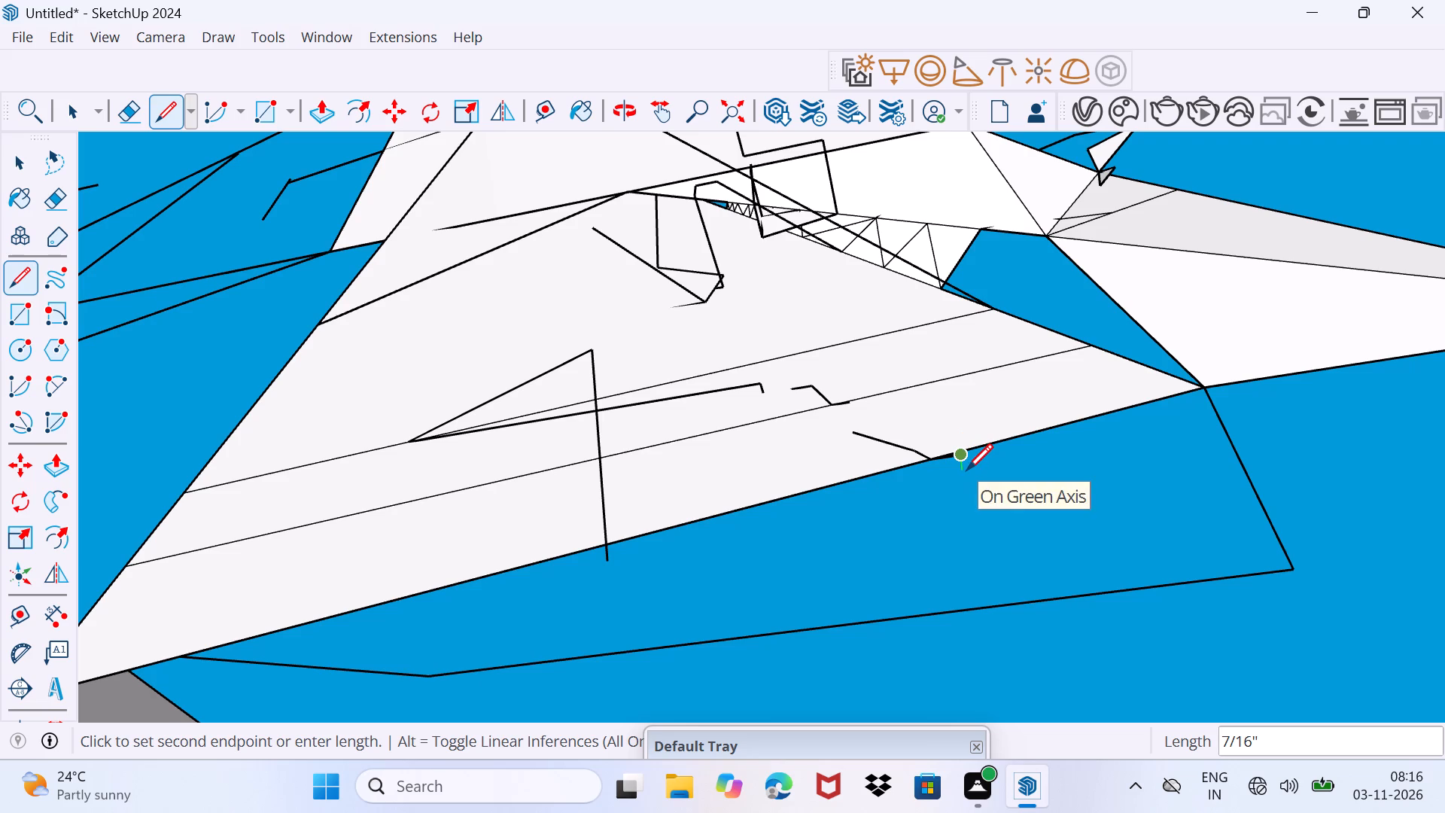
{"action": "left_click", "coordinate": [966, 470]}
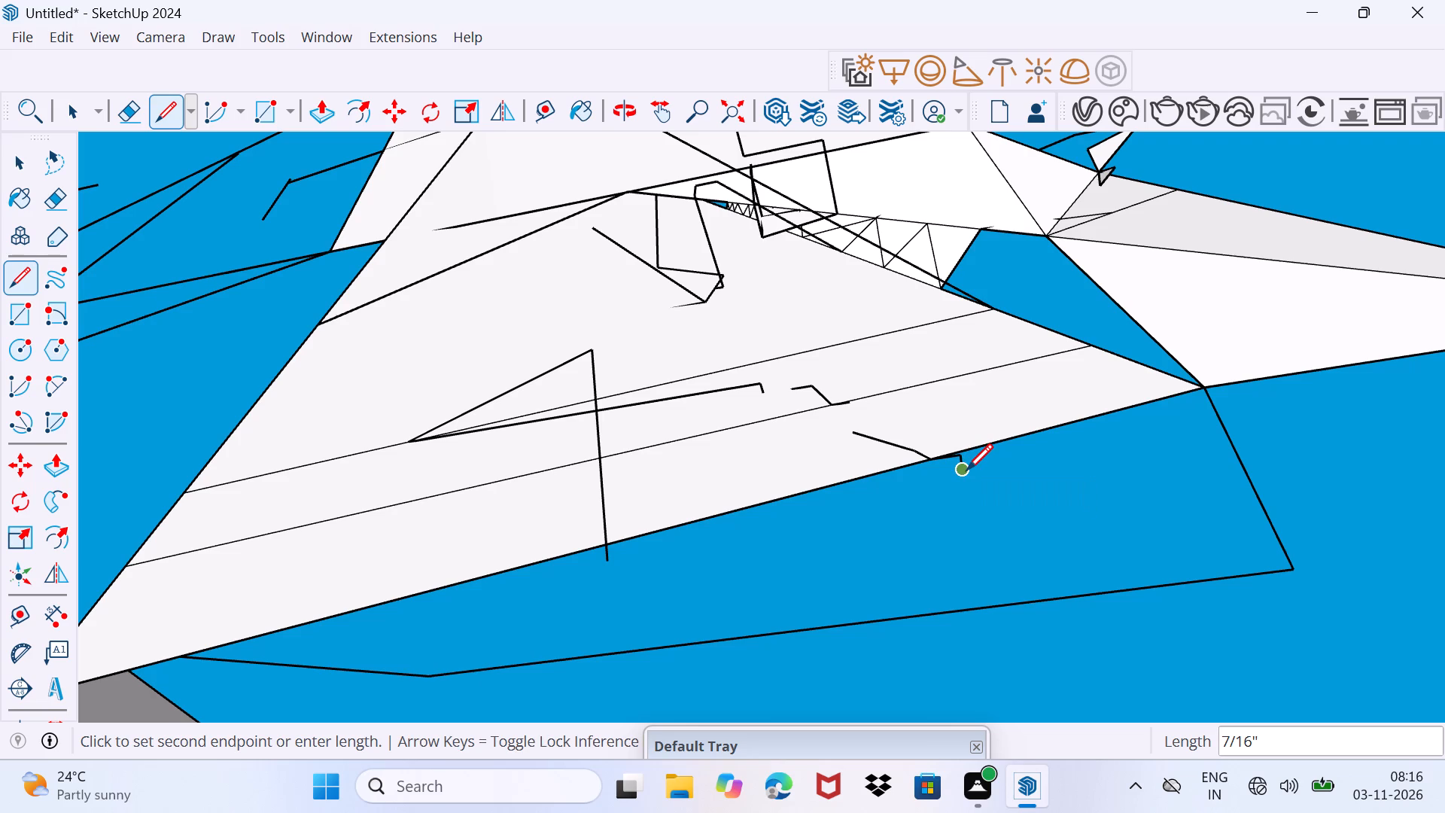
{"action": "left_click", "coordinate": [966, 470]}
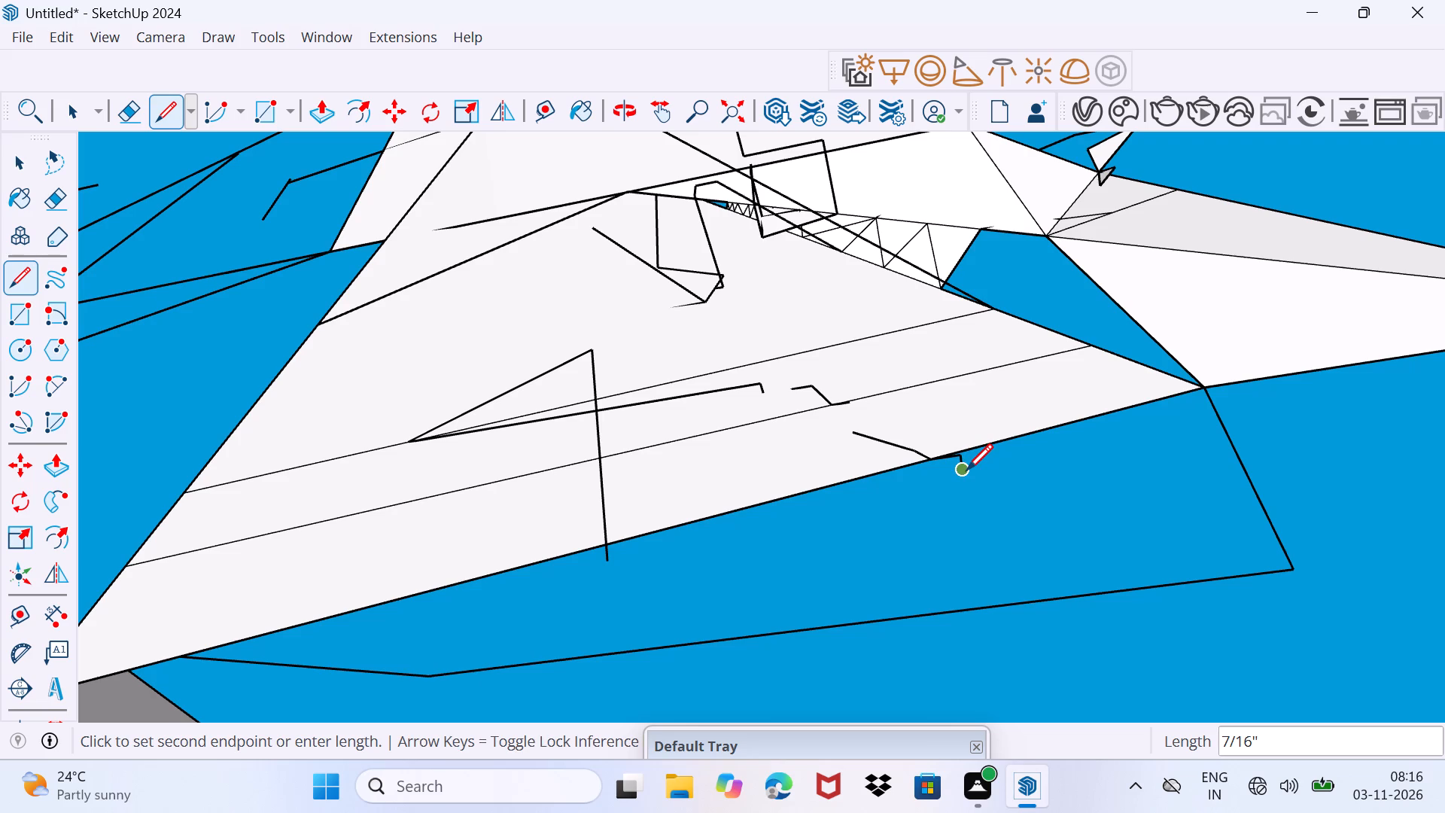
{"action": "left_click", "coordinate": [966, 470]}
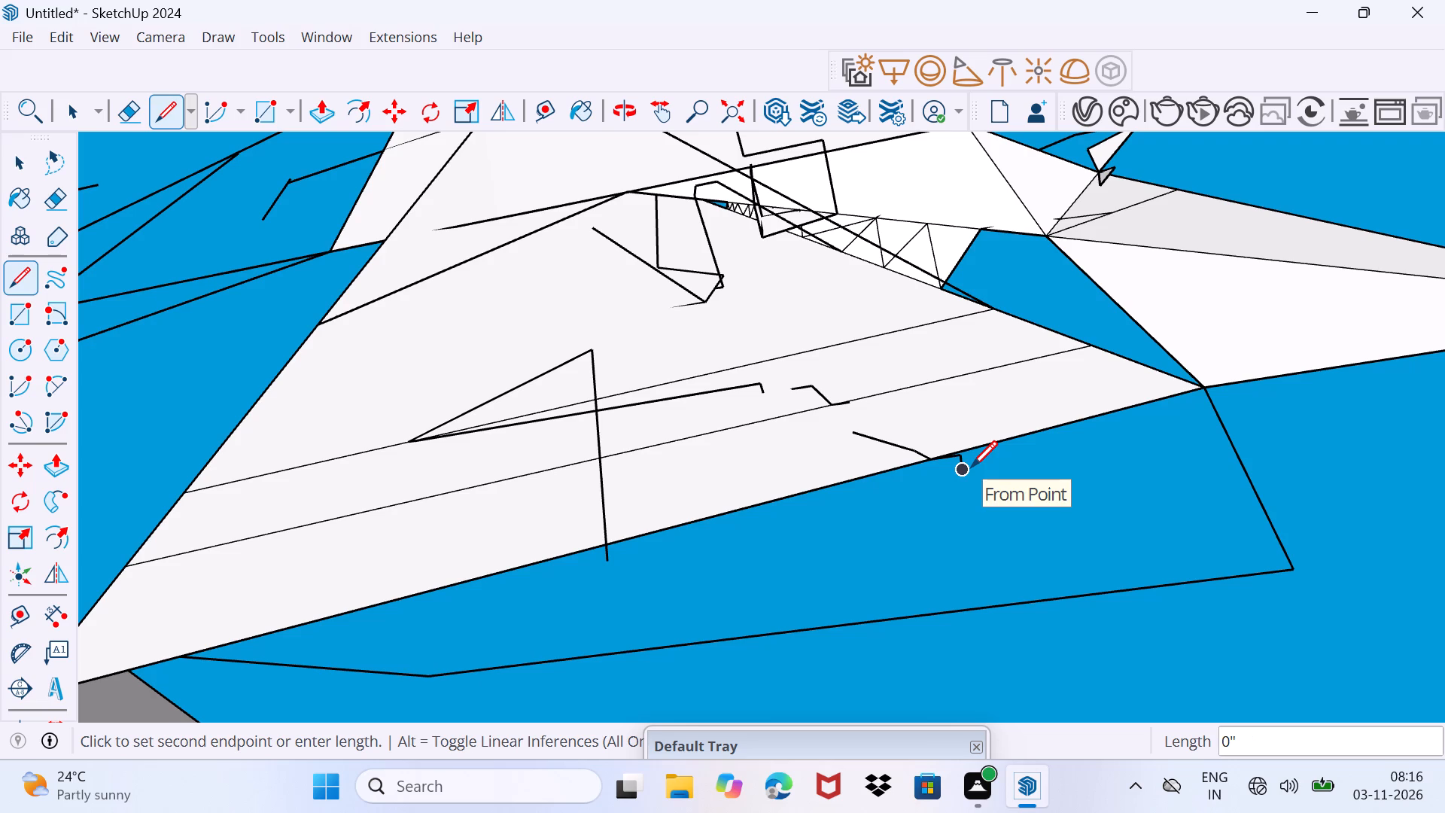
Extend the chain with short lines beyond the lower edge and close a tiny triangle at its corner.
{"action": "left_click", "coordinate": [971, 467]}
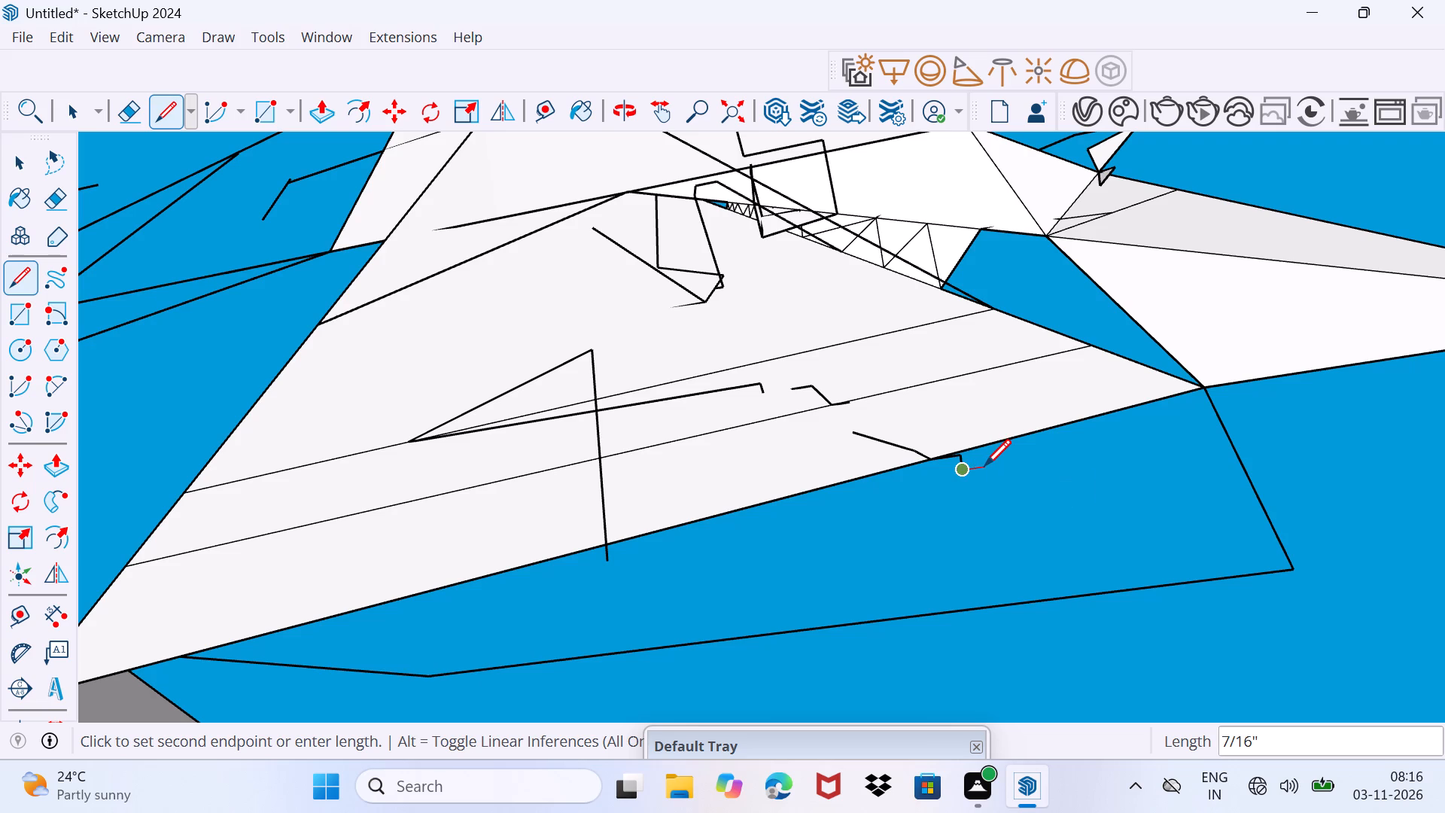
{"action": "left_click", "coordinate": [984, 465]}
{"action": "left_click", "coordinate": [995, 464]}
{"action": "left_click_drag", "start_coordinate": [999, 464], "coordinate": [1011, 462]}
{"action": "left_click", "coordinate": [1012, 462]}
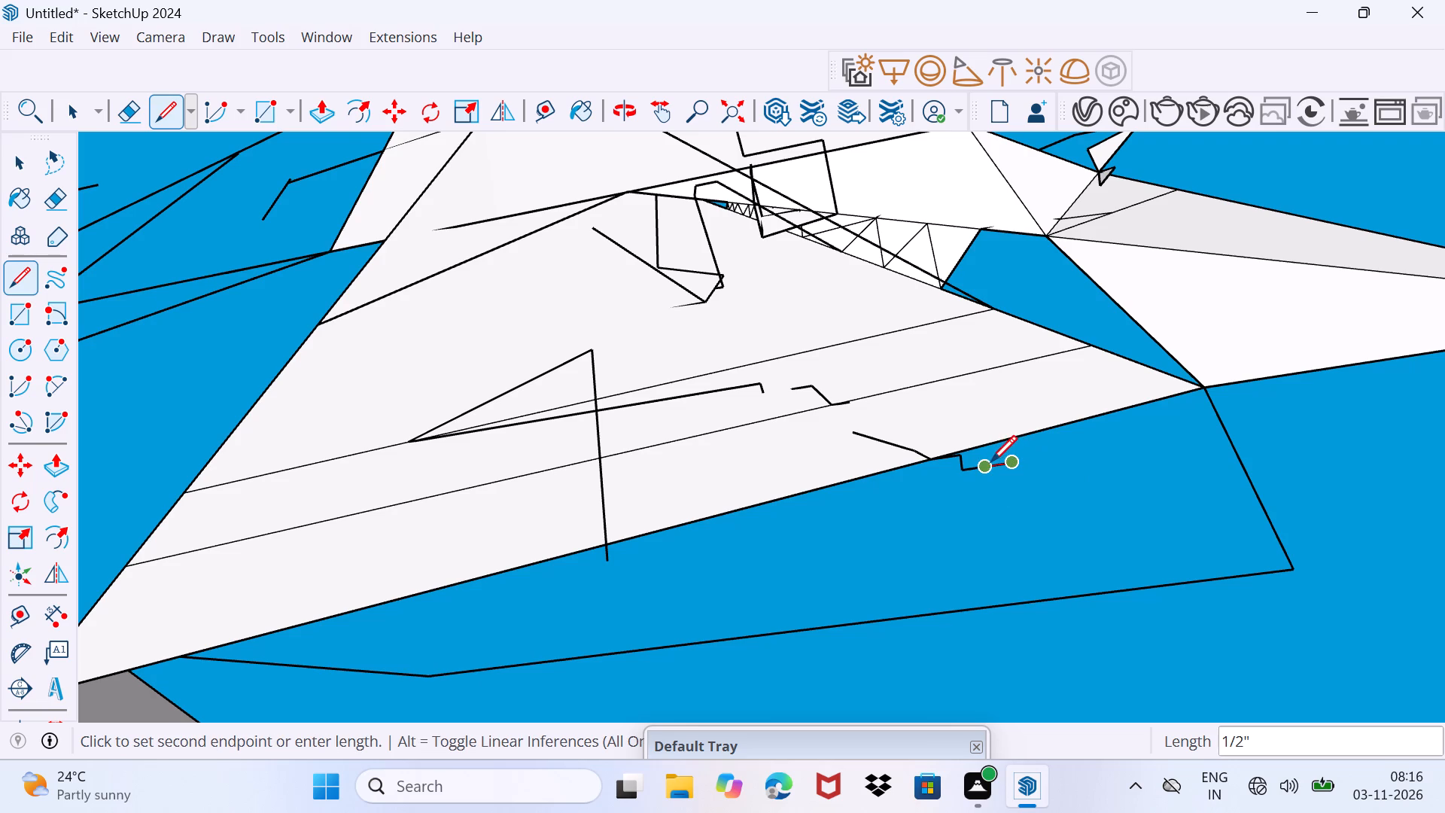
{"action": "left_click", "coordinate": [983, 468]}
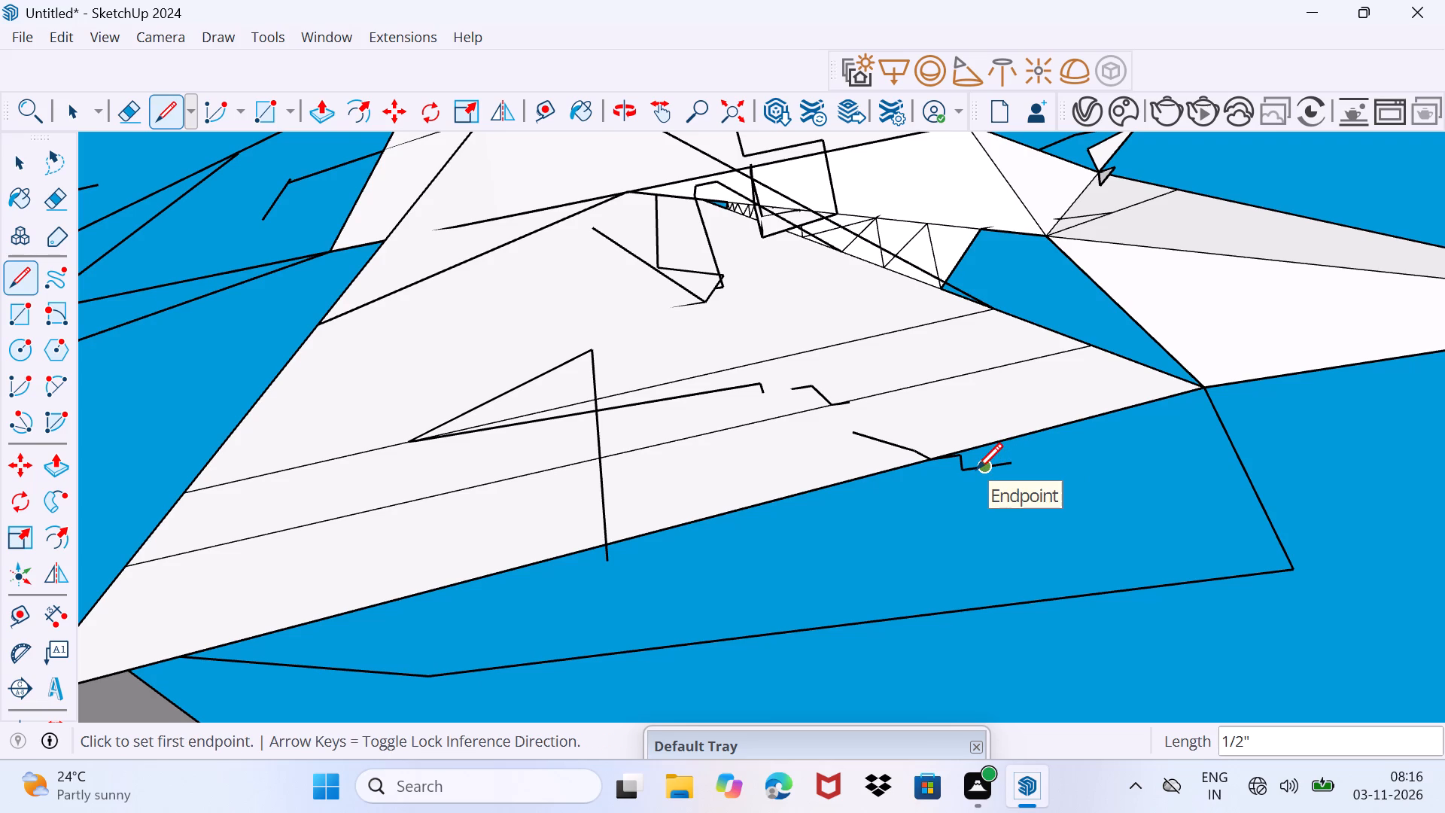
{"action": "left_click", "coordinate": [977, 470]}
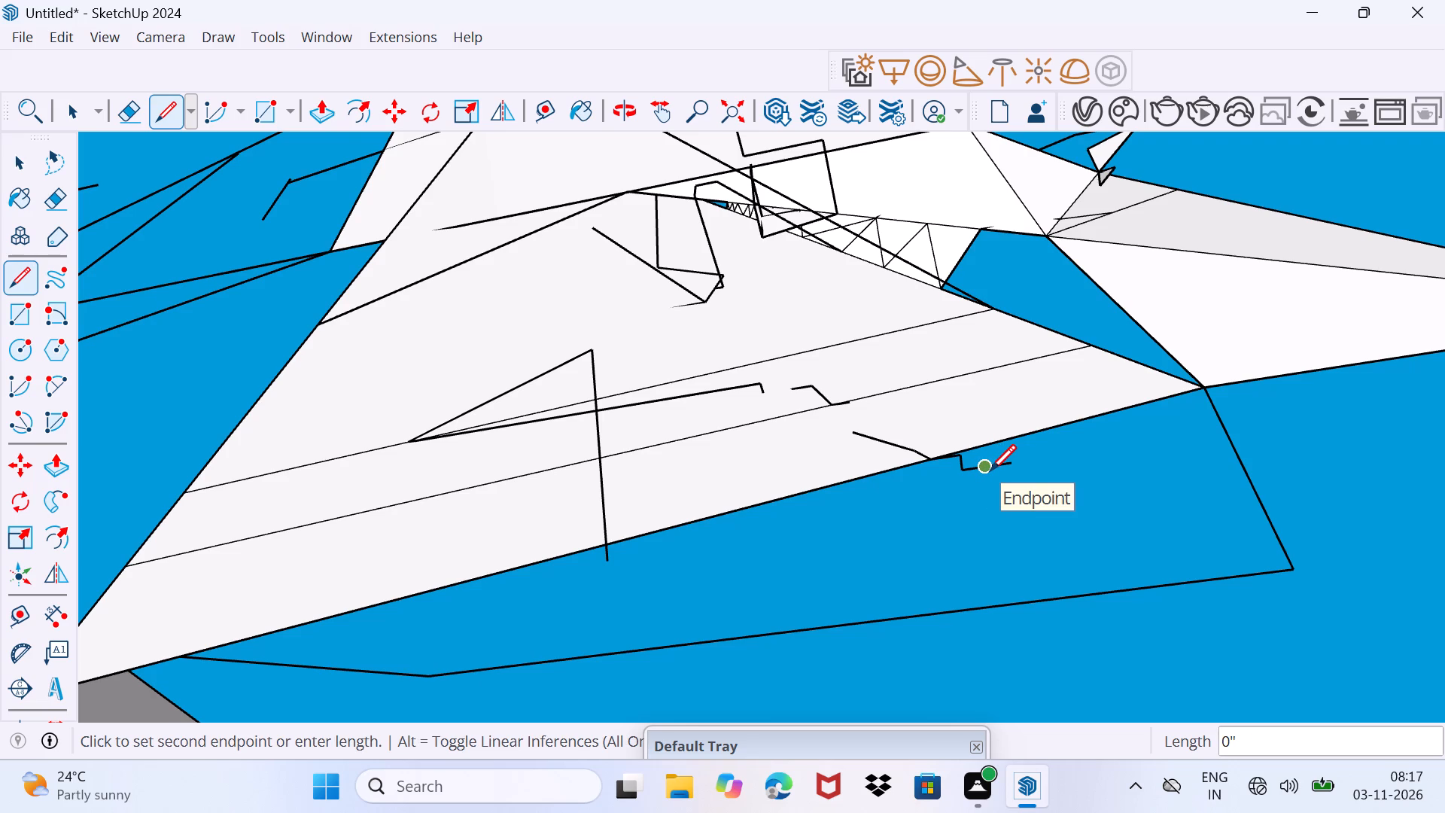
{"action": "left_click", "coordinate": [990, 470]}
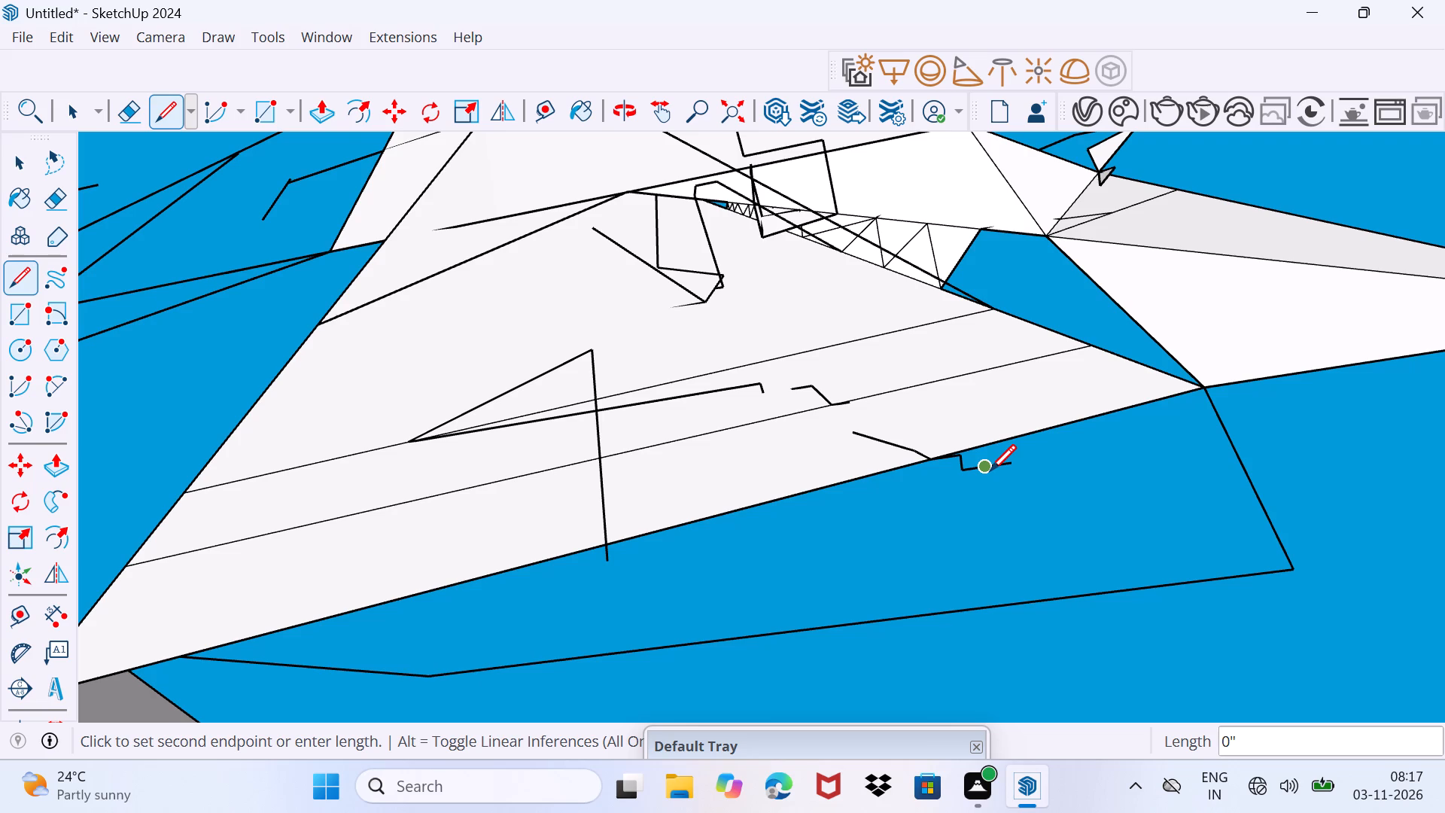
{"action": "left_click", "coordinate": [948, 470]}
{"action": "left_click", "coordinate": [955, 445]}
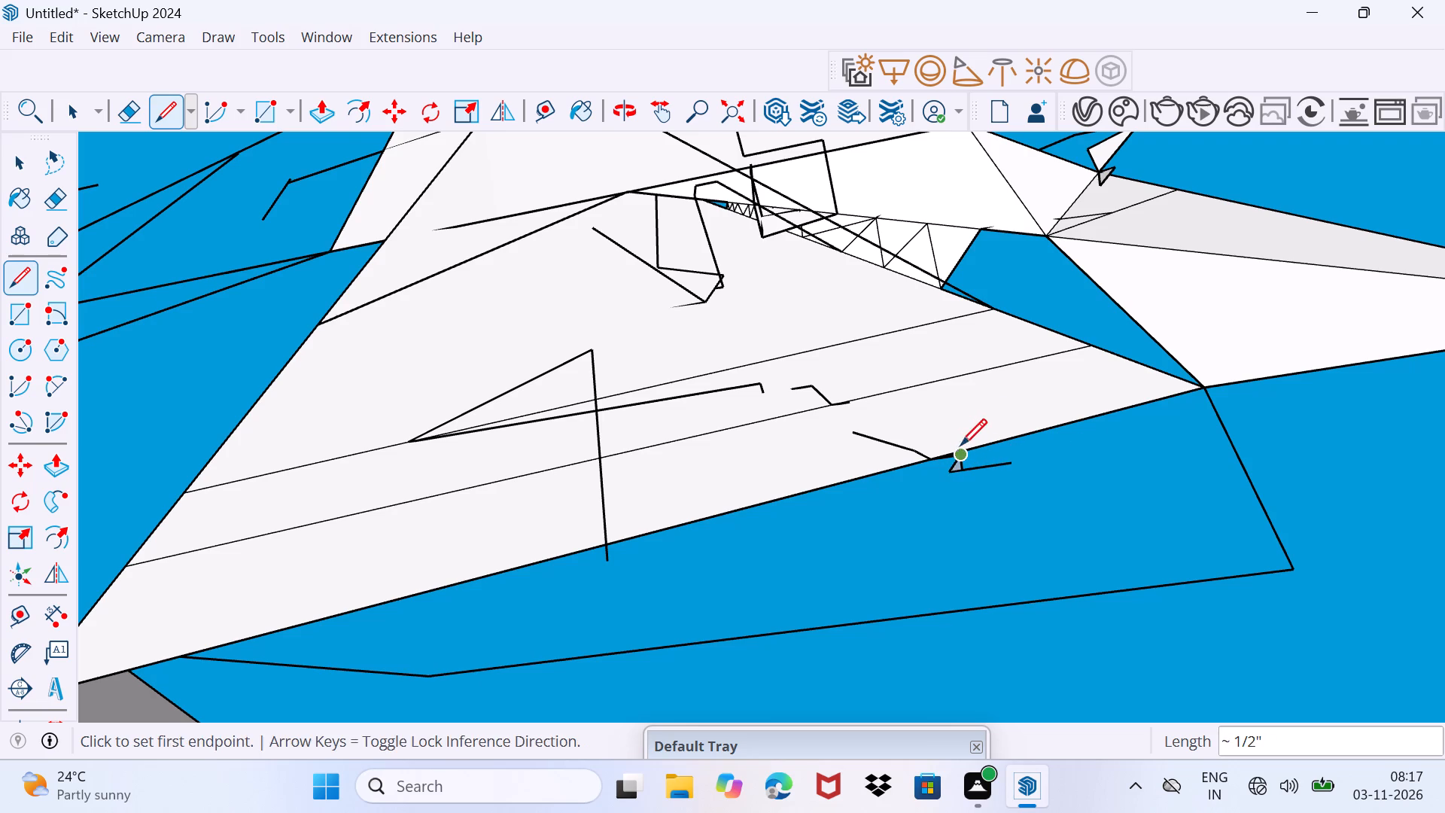
Draw a kite-shaped outline with a cross line between the lower dividing line and edge, closing with a line about 1 7/16".
{"action": "left_click", "coordinate": [990, 423]}
{"action": "left_click", "coordinate": [957, 401]}
{"action": "left_click", "coordinate": [926, 382]}
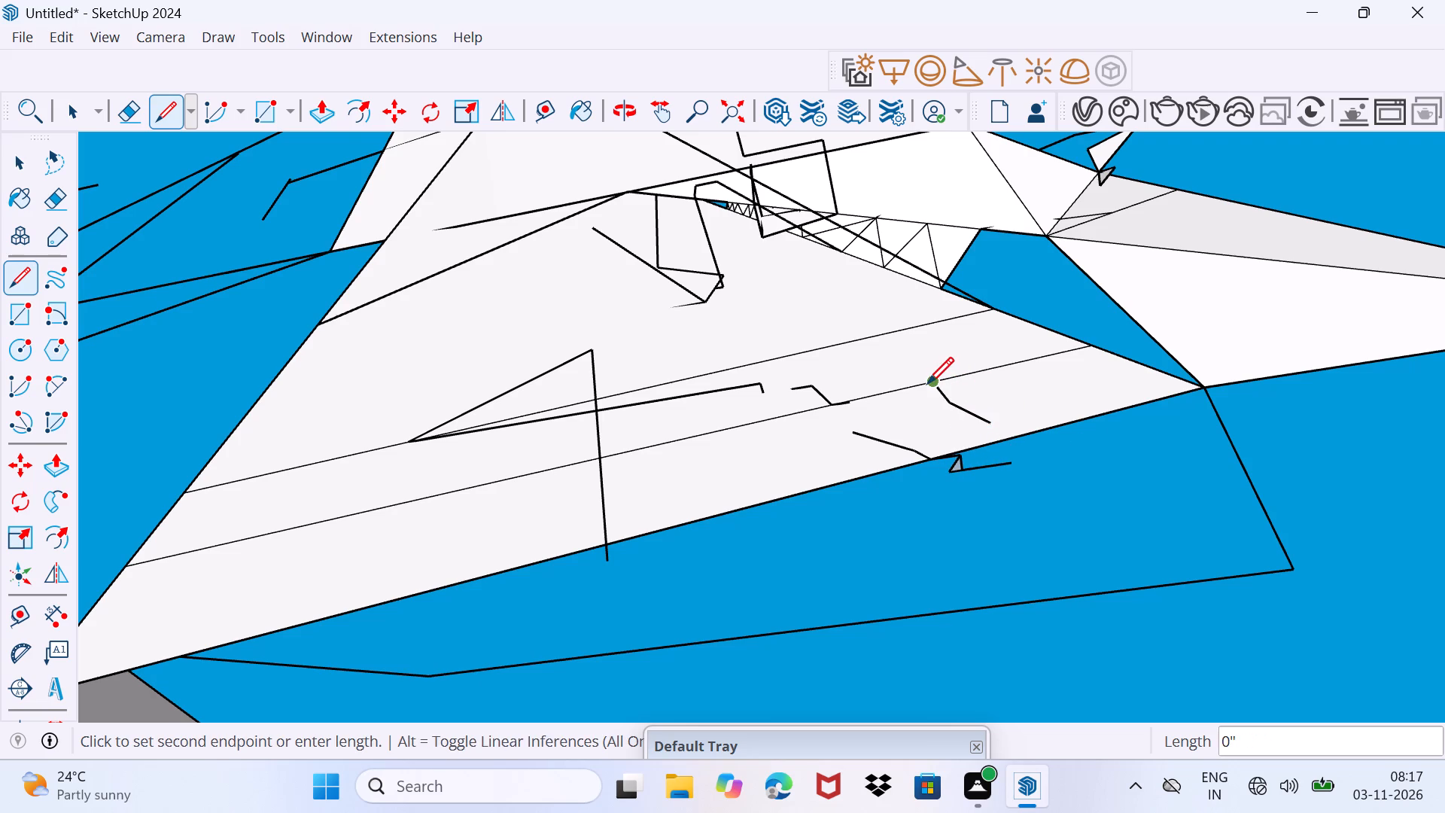
{"action": "left_click", "coordinate": [845, 434]}
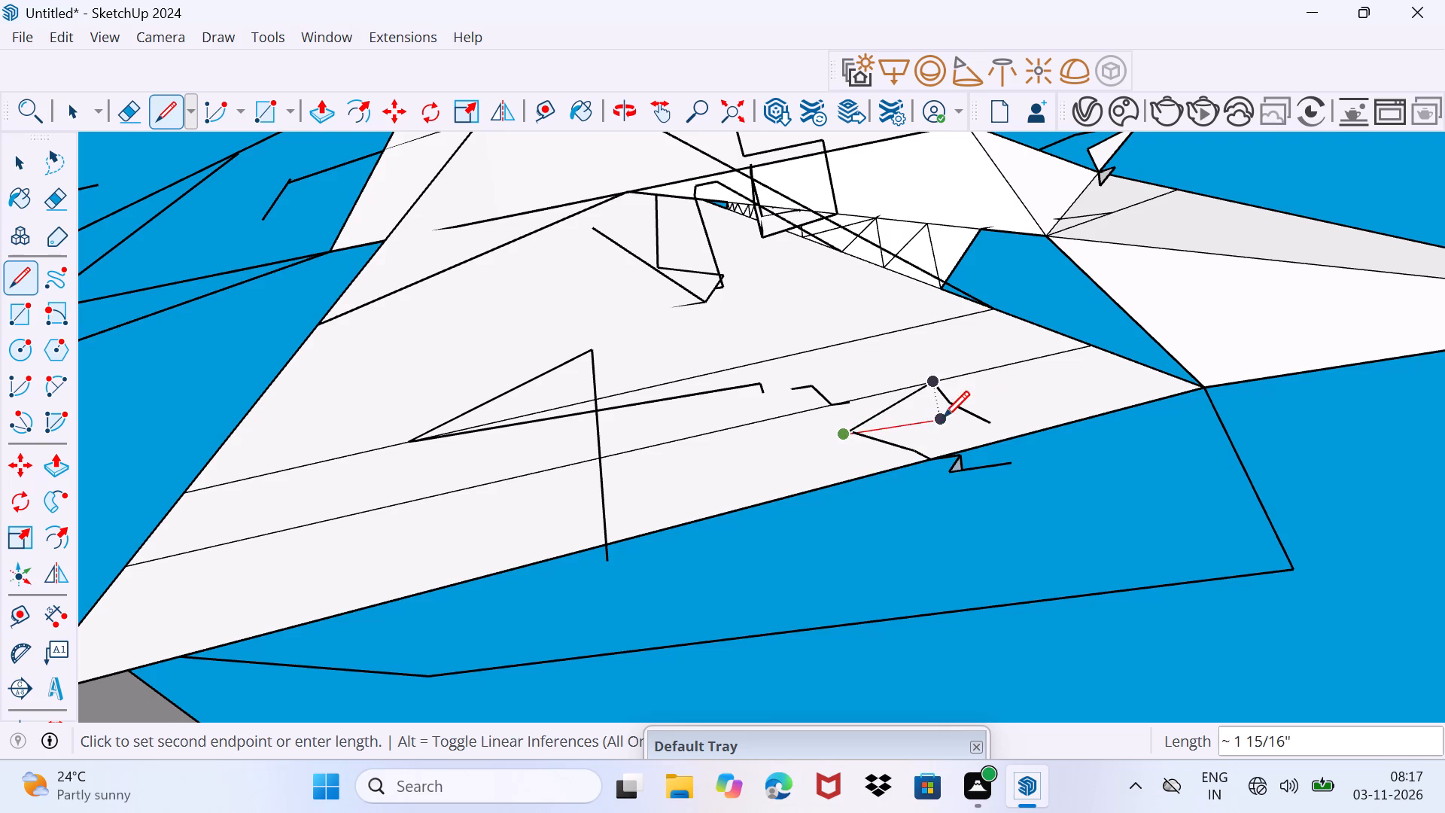
{"action": "left_click", "coordinate": [980, 422]}
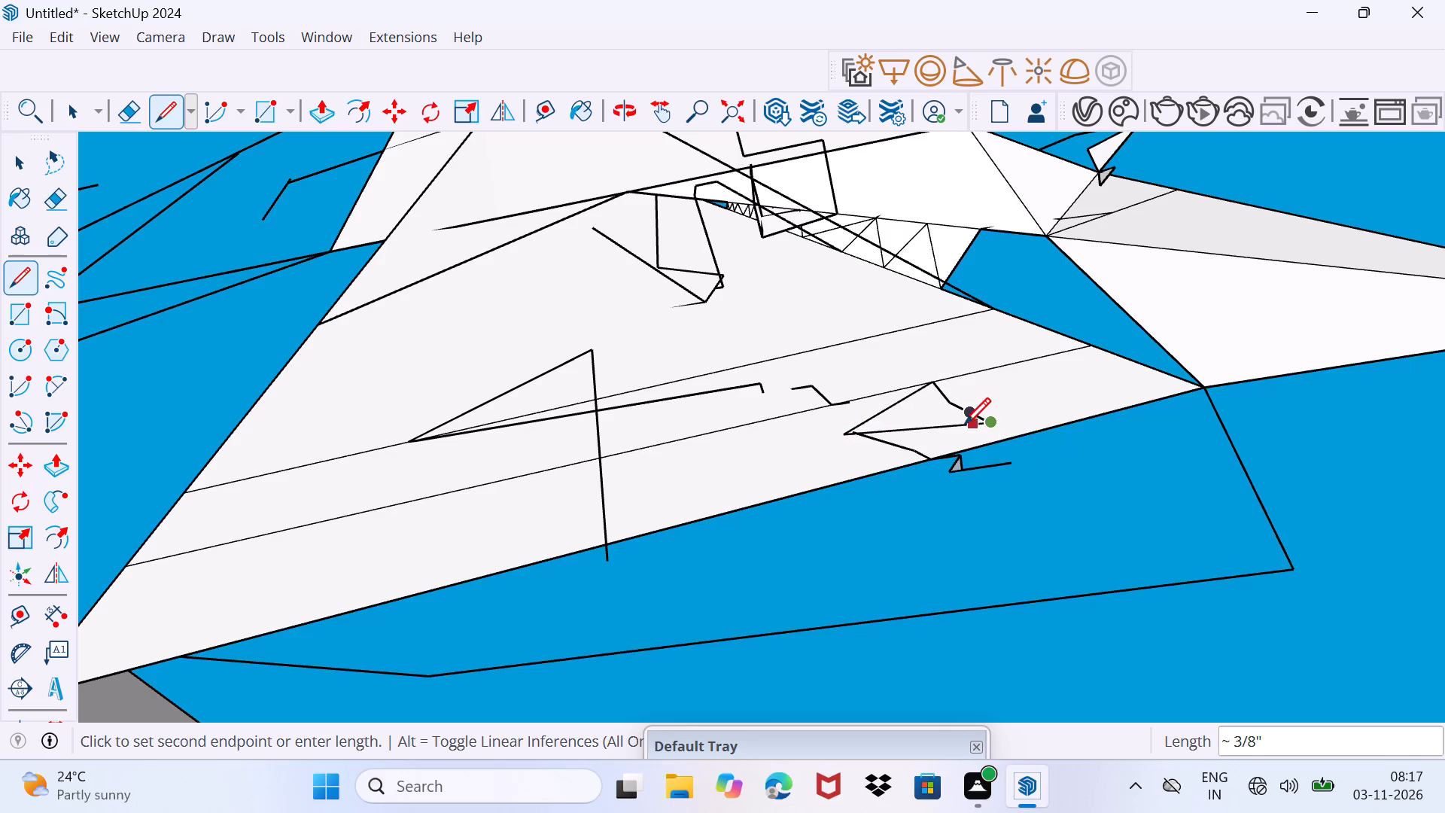
{"action": "left_click", "coordinate": [987, 425]}
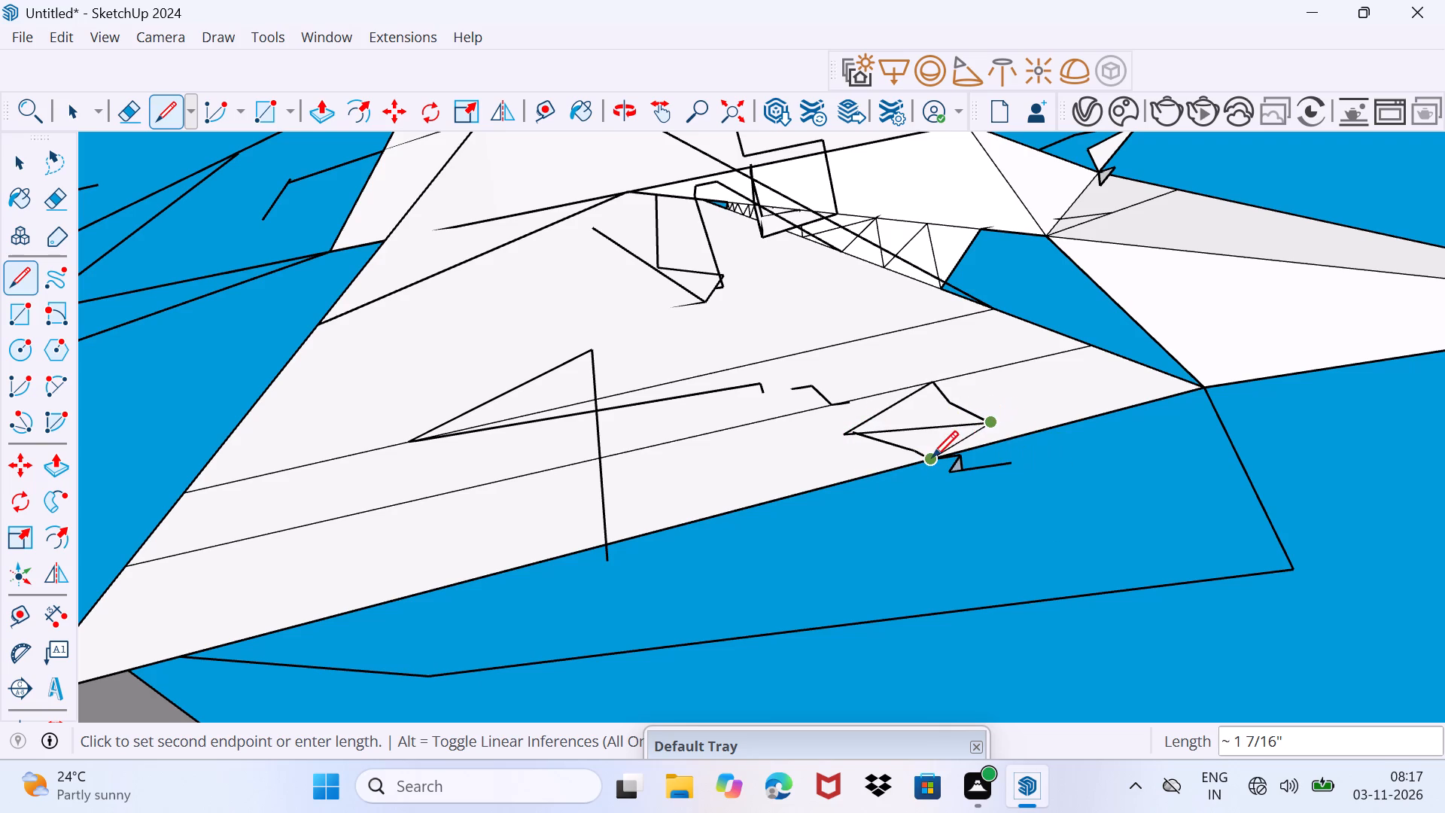
{"action": "left_click", "coordinate": [932, 457]}
Draw a triangle from the kite's outer corner with sides about 1 13/16", 1 5/8" and 1 1/4", and split it with a 1 5/16" line.
{"action": "scroll", "coordinate": [991, 425], "scroll_direction": "up", "scroll_amount": 2}
{"action": "middle_click_drag", "start_coordinate": [991, 425], "coordinate": [958, 351]}
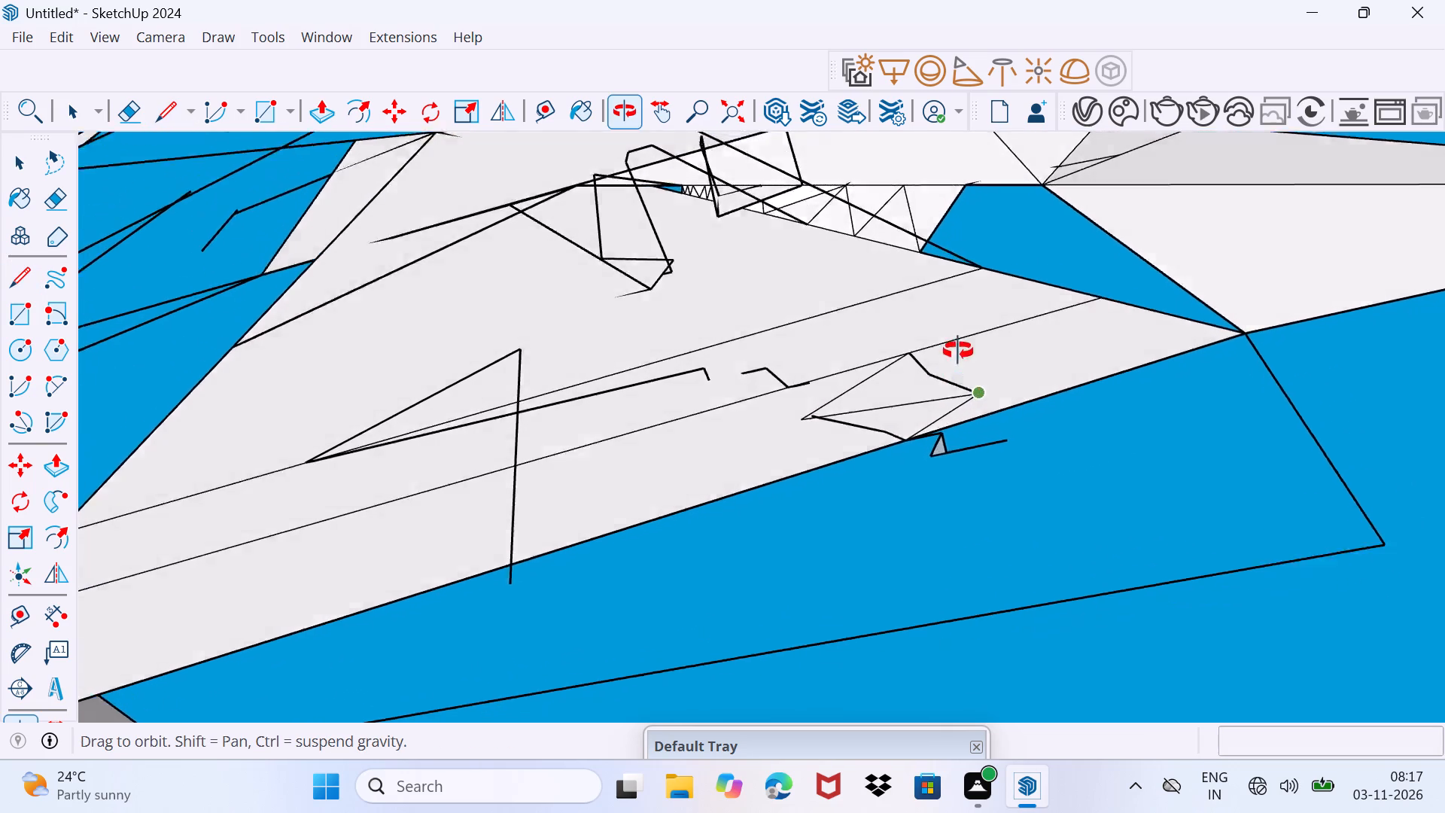
{"action": "middle_click_drag", "start_coordinate": [958, 351], "coordinate": [1019, 615]}
{"action": "scroll", "coordinate": [975, 442], "scroll_direction": "down", "scroll_amount": 1}
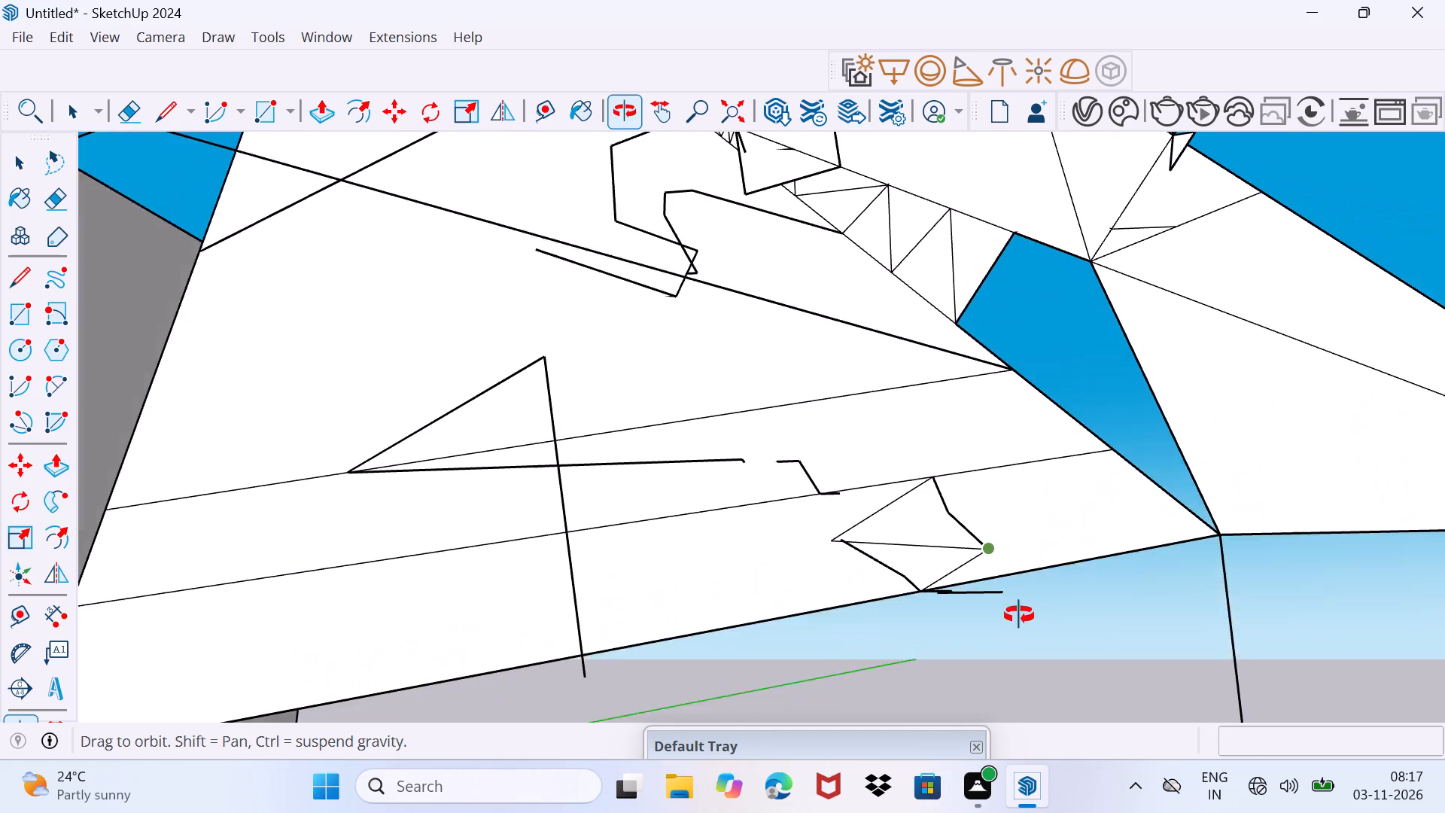
{"action": "middle_click_drag", "start_coordinate": [1019, 615], "coordinate": [1021, 609]}
{"action": "scroll", "coordinate": [988, 559], "scroll_direction": "up", "scroll_amount": 4}
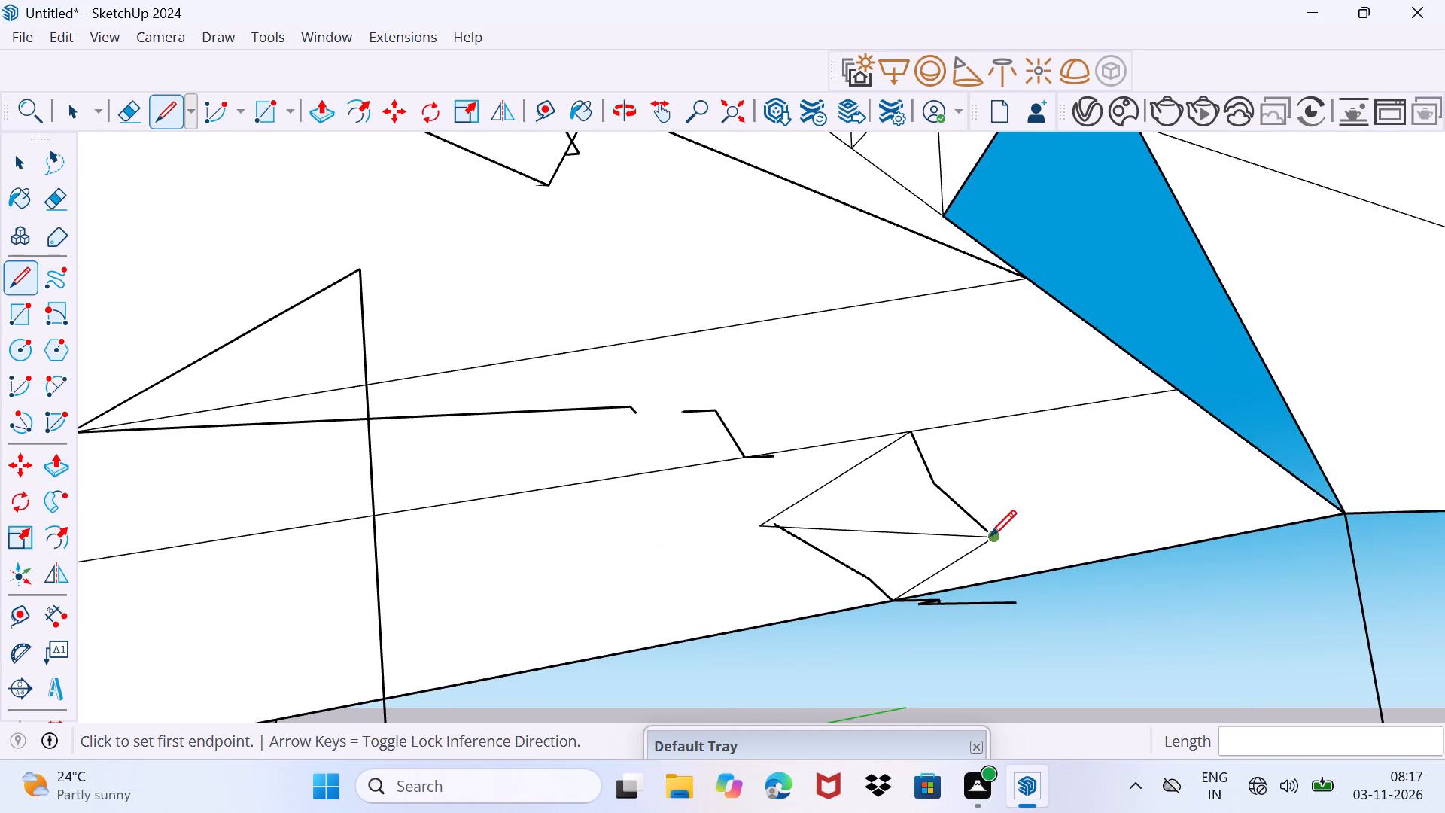
{"action": "left_click", "coordinate": [990, 536]}
{"action": "left_click", "coordinate": [1058, 413]}
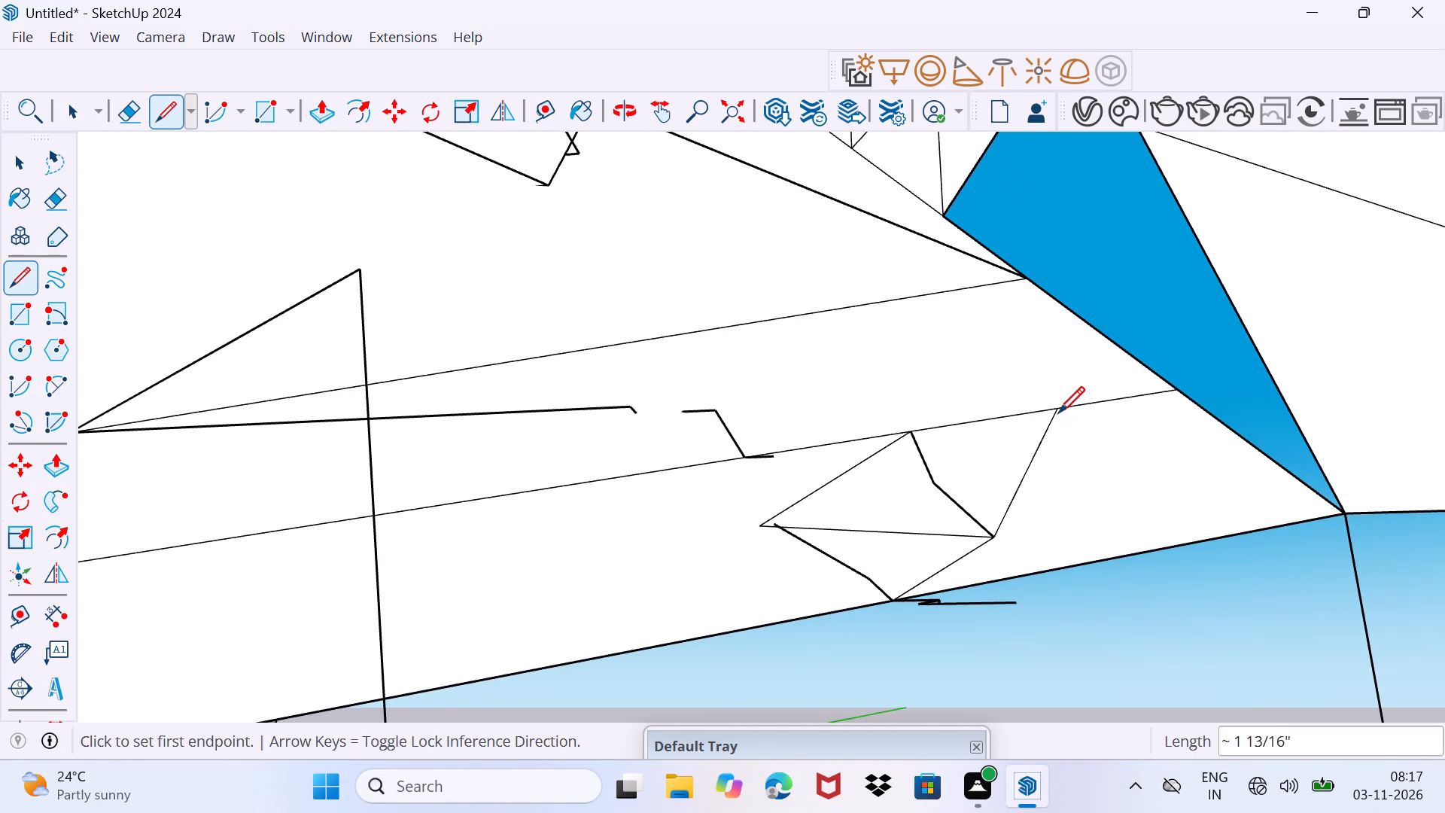
{"action": "left_click", "coordinate": [1059, 413]}
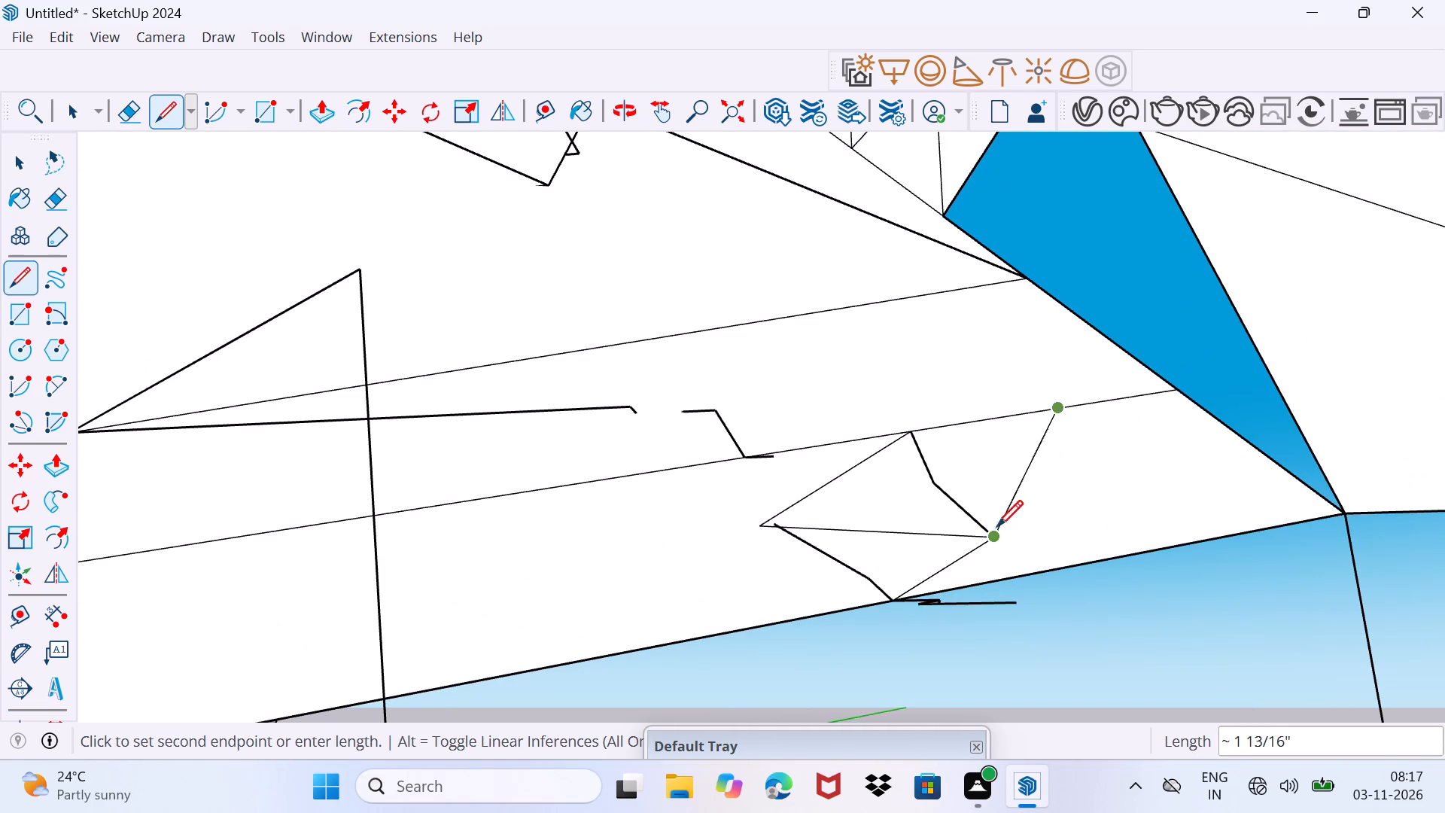
{"action": "left_click", "coordinate": [1103, 532]}
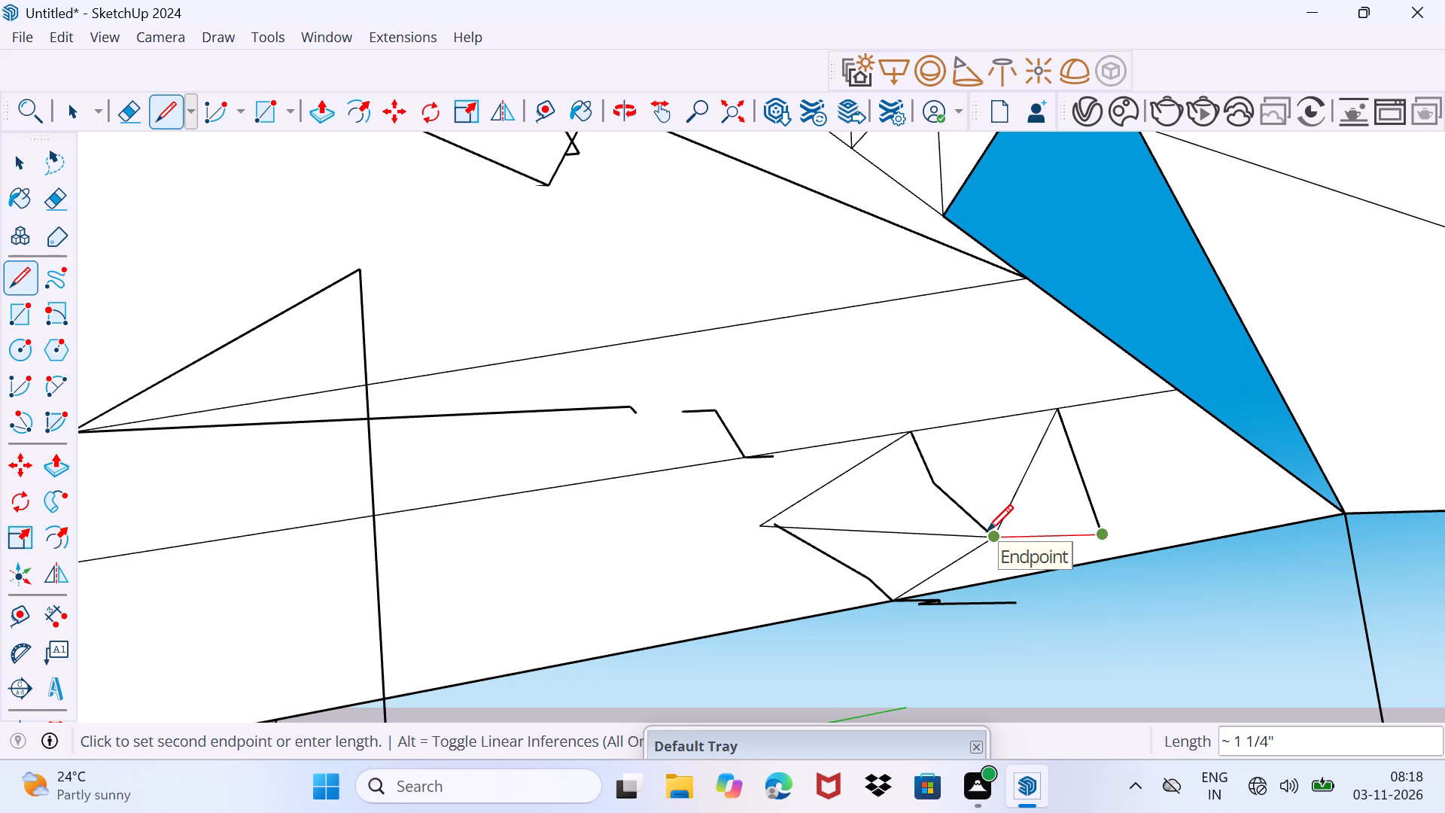
{"action": "left_click", "coordinate": [987, 531]}
{"action": "left_click", "coordinate": [987, 541]}
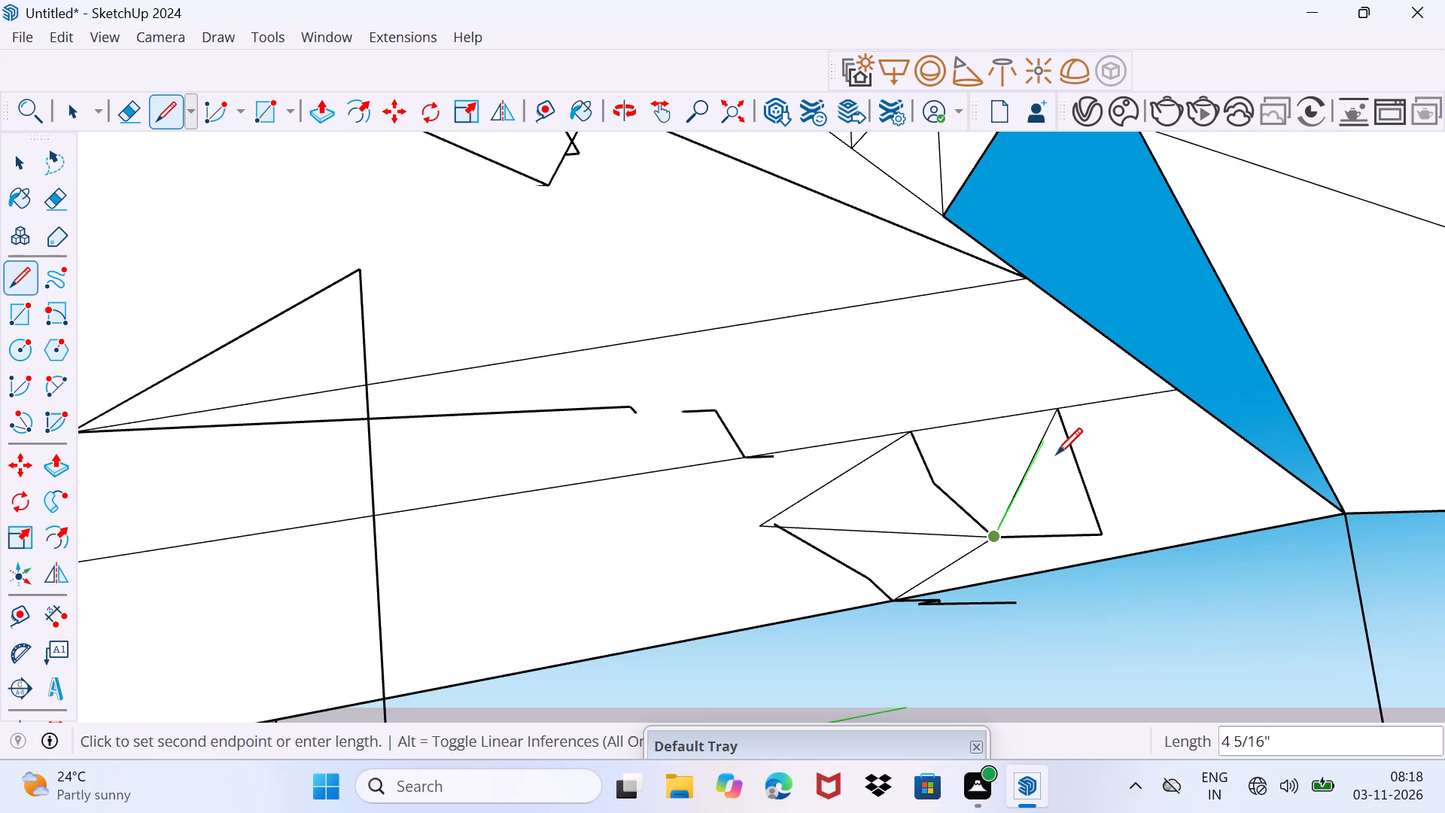
{"action": "left_click", "coordinate": [1077, 475]}
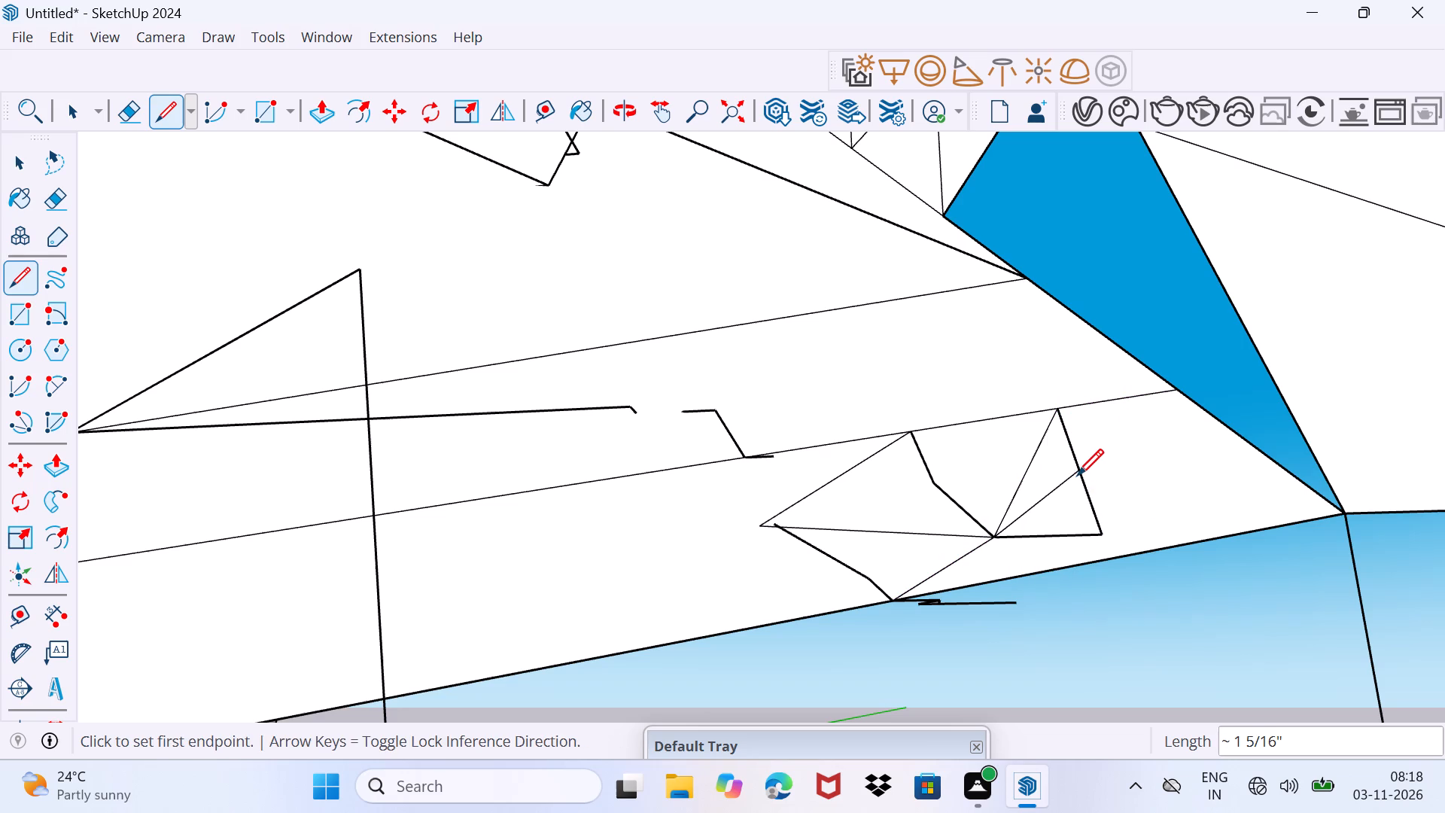
Draw a line about 1 1/8" from the triangle's outer lower corner to its opposite side, and two 7/16" lines from the crossing to both sides.
{"action": "left_click", "coordinate": [1100, 536]}
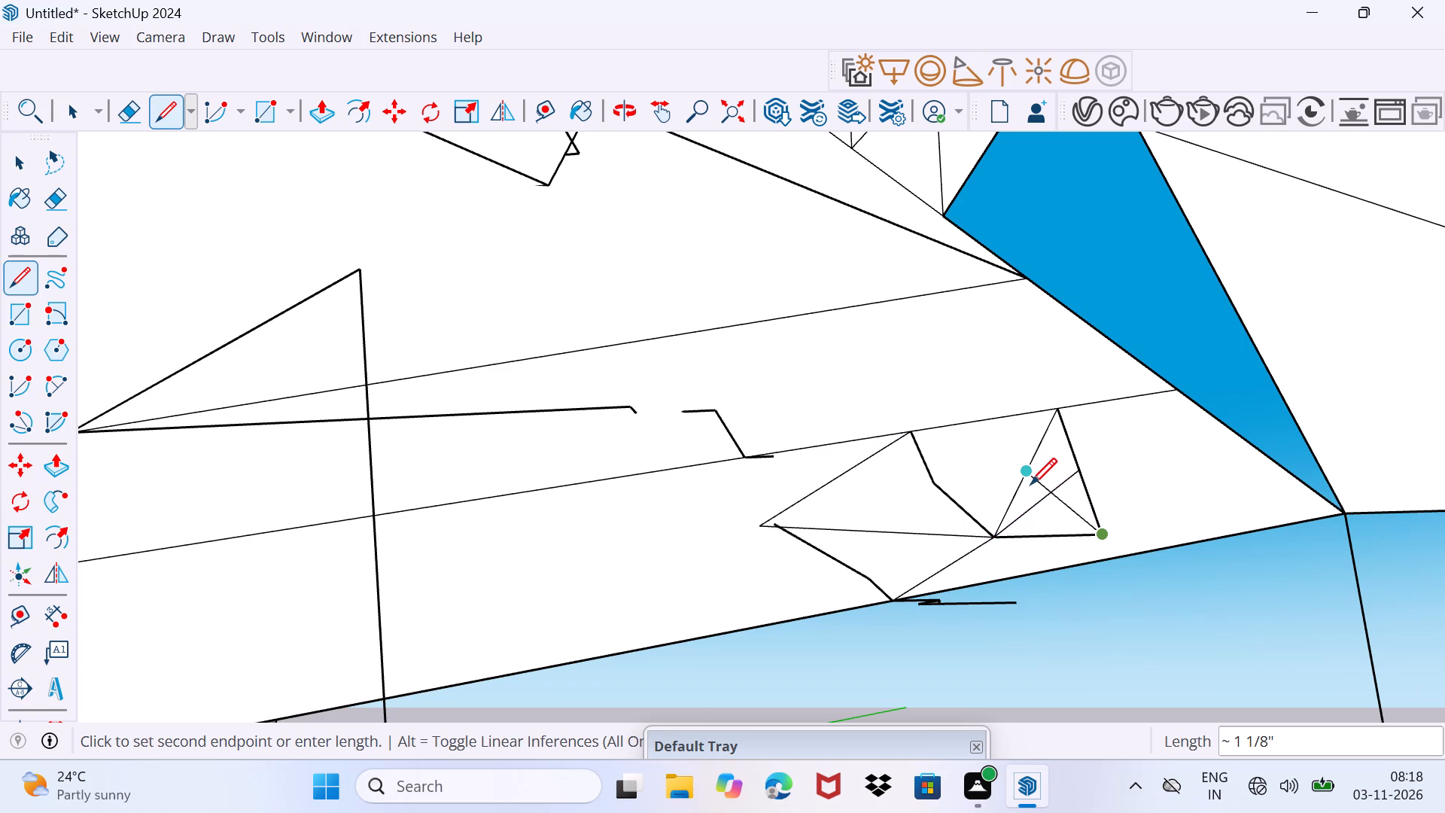
{"action": "left_click", "coordinate": [1030, 484]}
{"action": "scroll", "coordinate": [1028, 489], "scroll_direction": "up", "scroll_amount": 5}
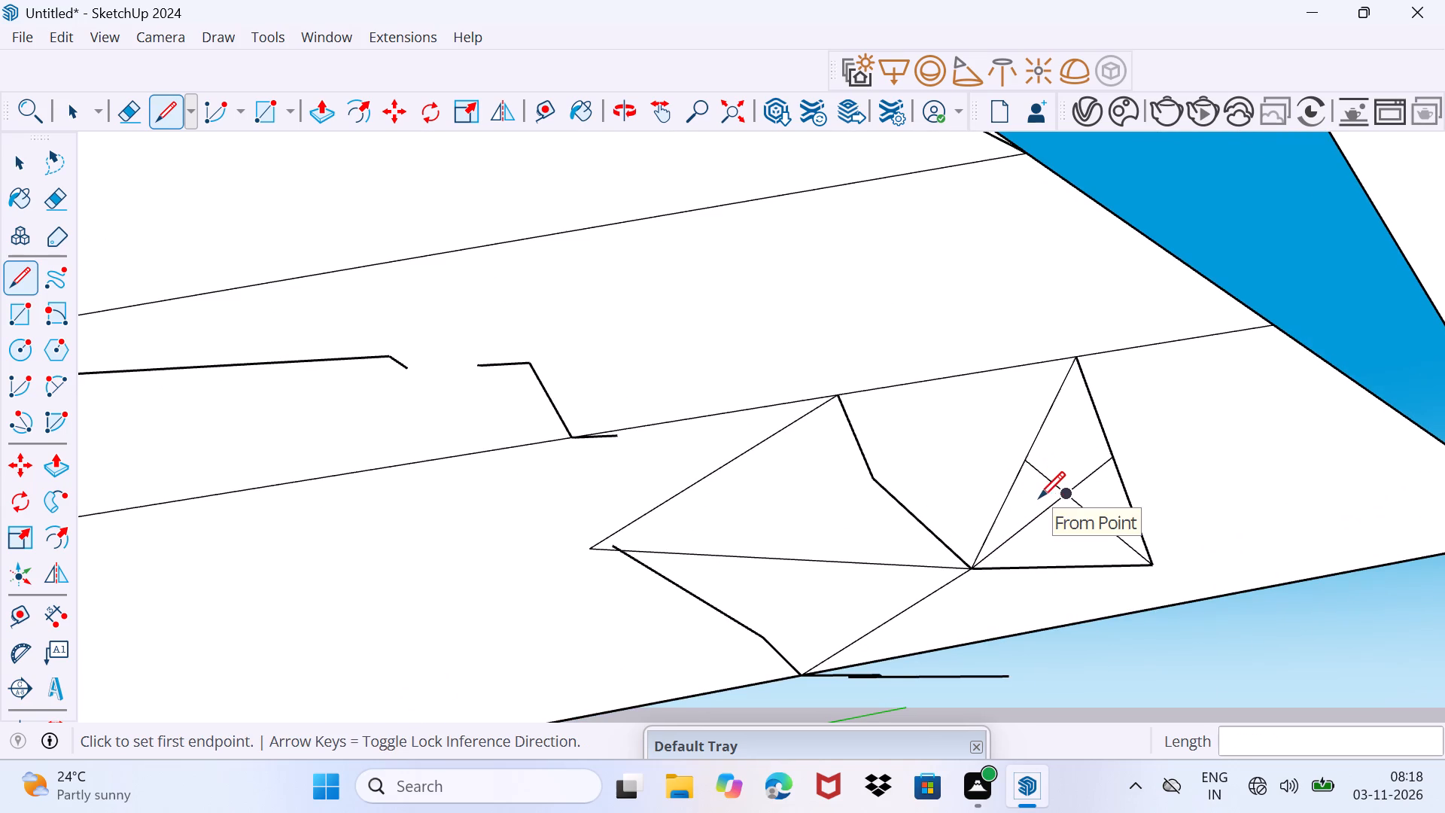
{"action": "scroll", "coordinate": [1022, 533], "scroll_direction": "up", "scroll_amount": 3}
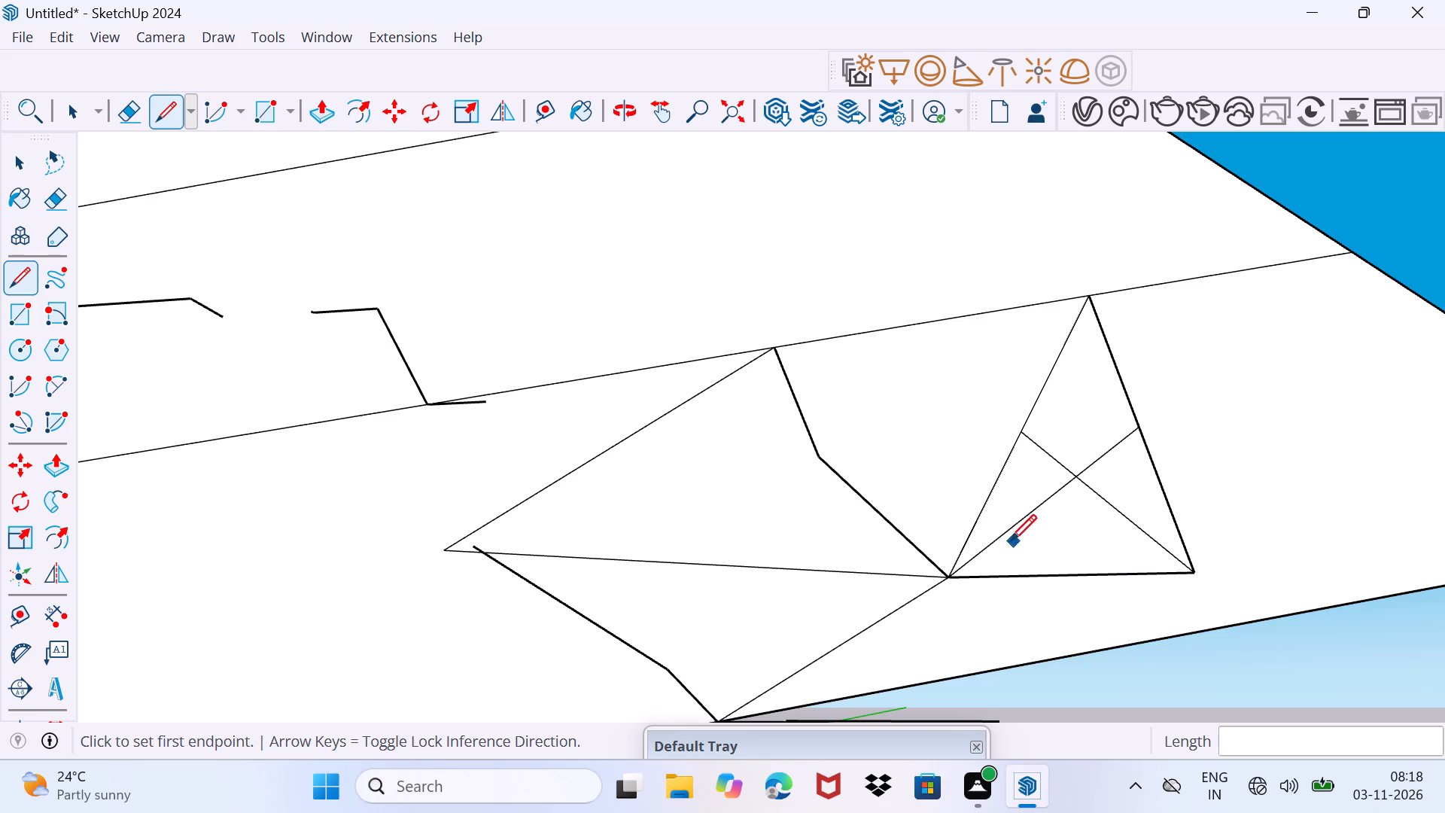
{"action": "left_click", "coordinate": [1088, 475]}
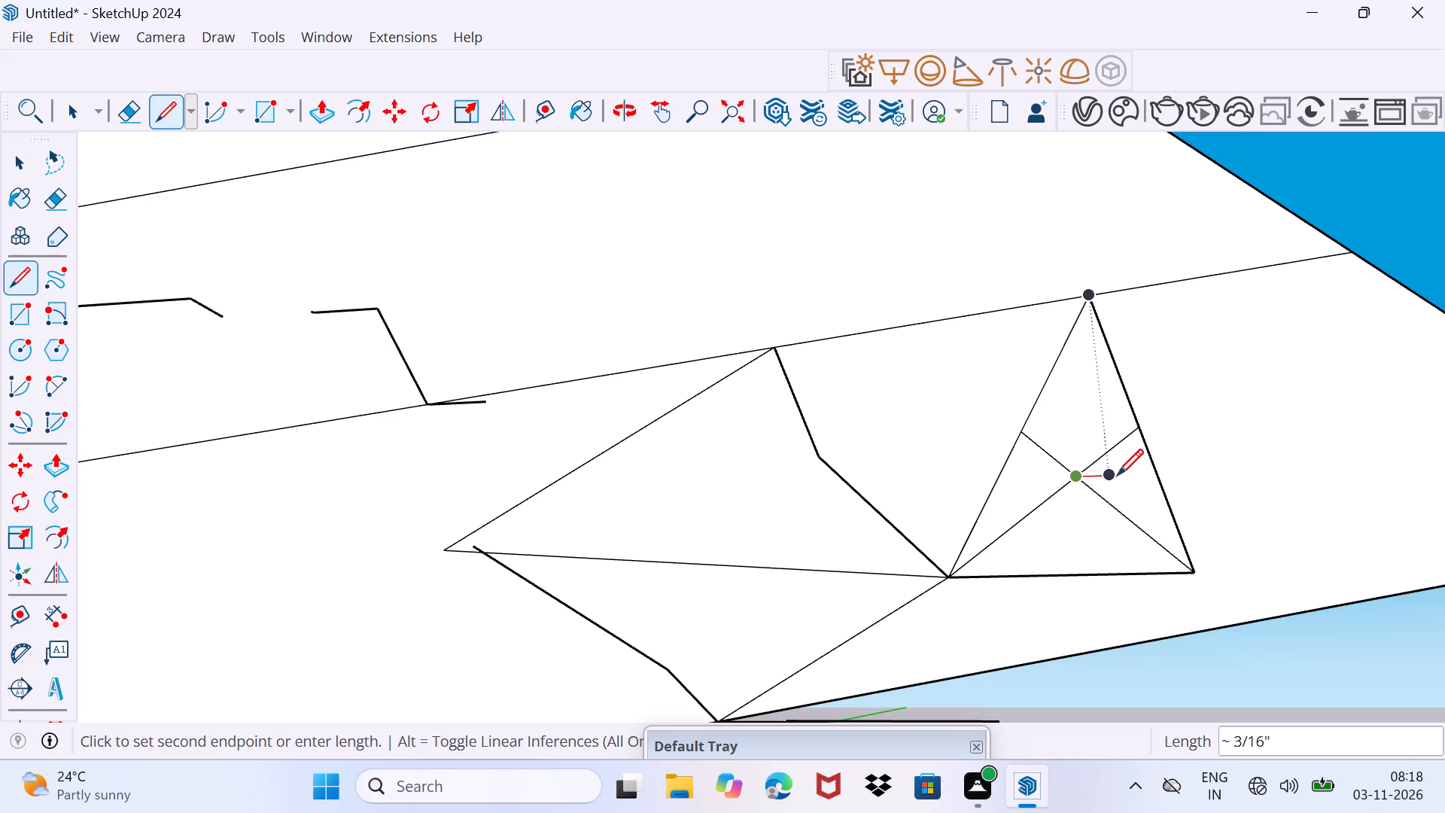
{"action": "left_click", "coordinate": [1151, 483]}
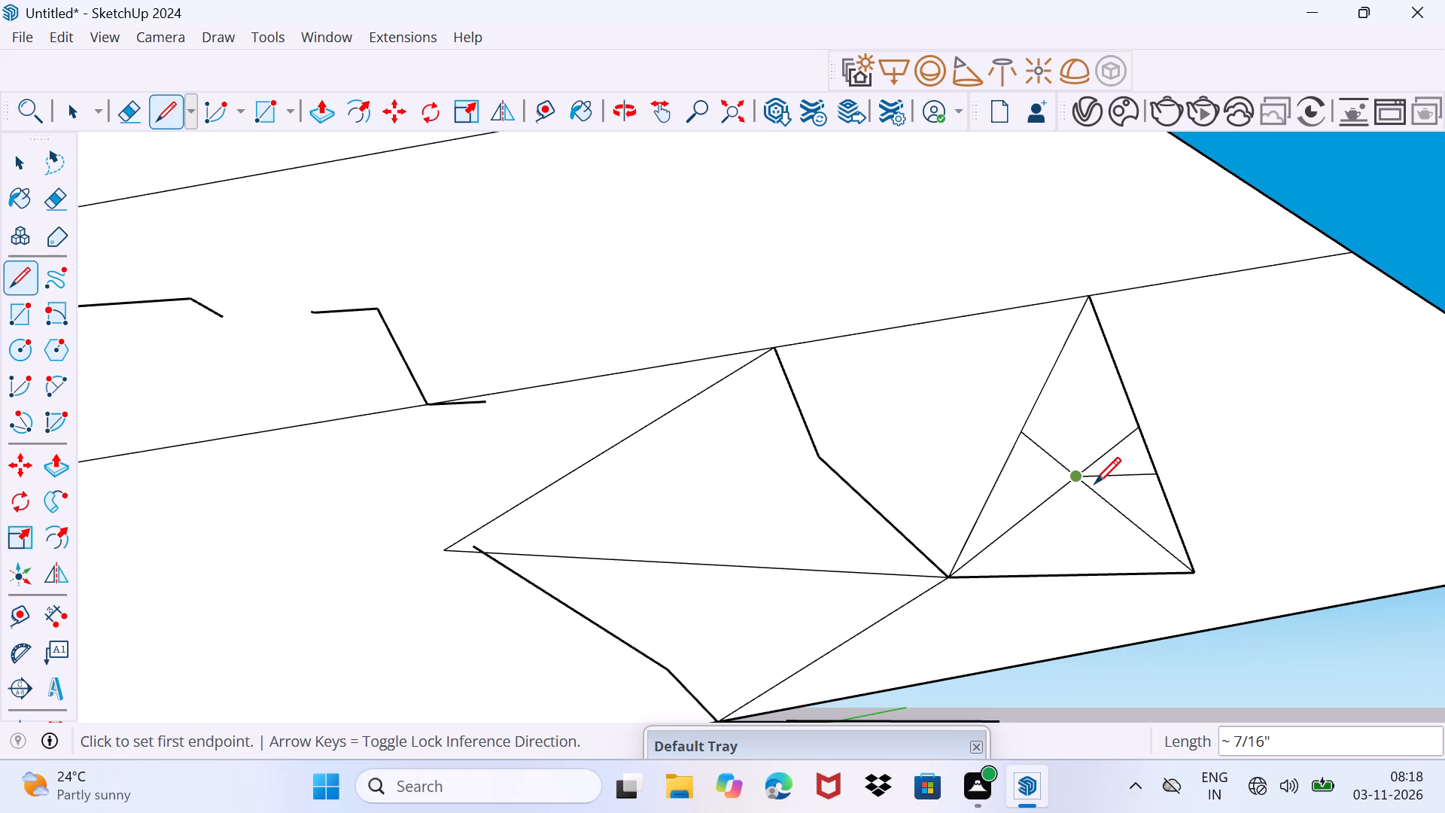
{"action": "left_click", "coordinate": [1078, 484]}
{"action": "left_click", "coordinate": [1005, 483]}
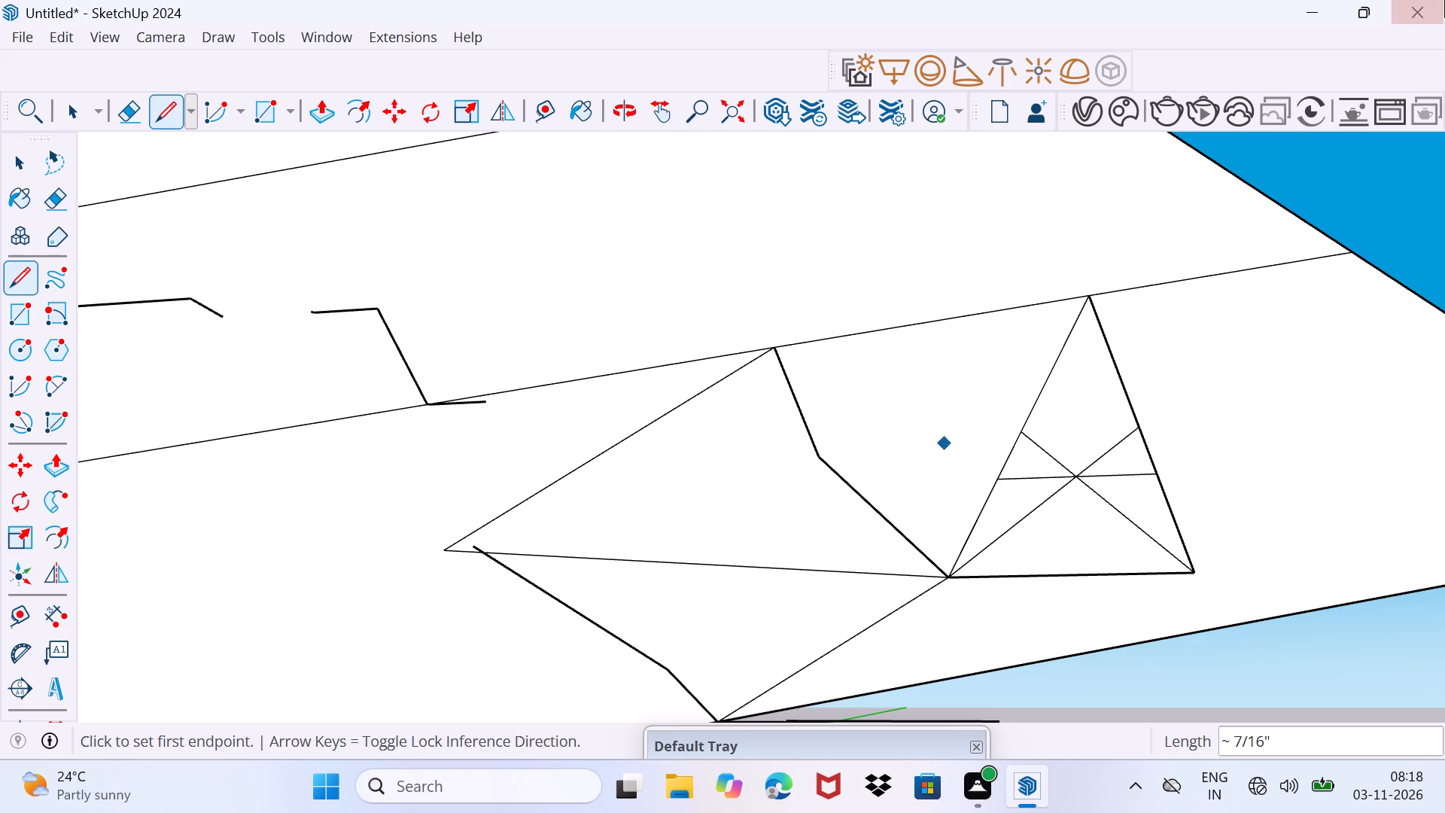
Draw a 1/2" line inside the kite-shaped outline and continue it with a long line past the large face's lower edge.
{"action": "scroll", "coordinate": [312, 195], "scroll_direction": "down", "scroll_amount": 4}
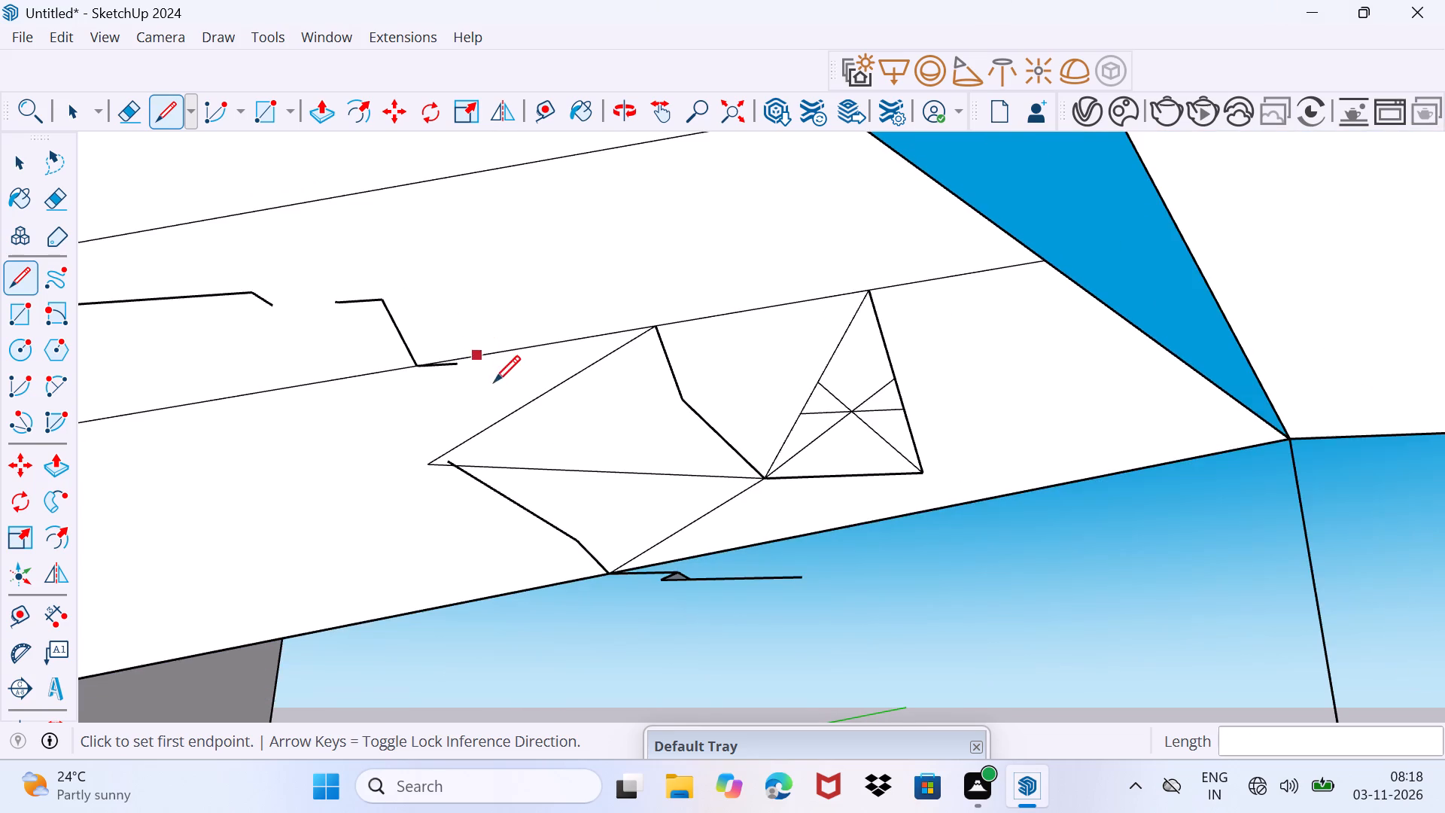
{"action": "scroll", "coordinate": [497, 377], "scroll_direction": "up", "scroll_amount": 3}
{"action": "left_click", "coordinate": [630, 486]}
{"action": "left_click", "coordinate": [698, 444]}
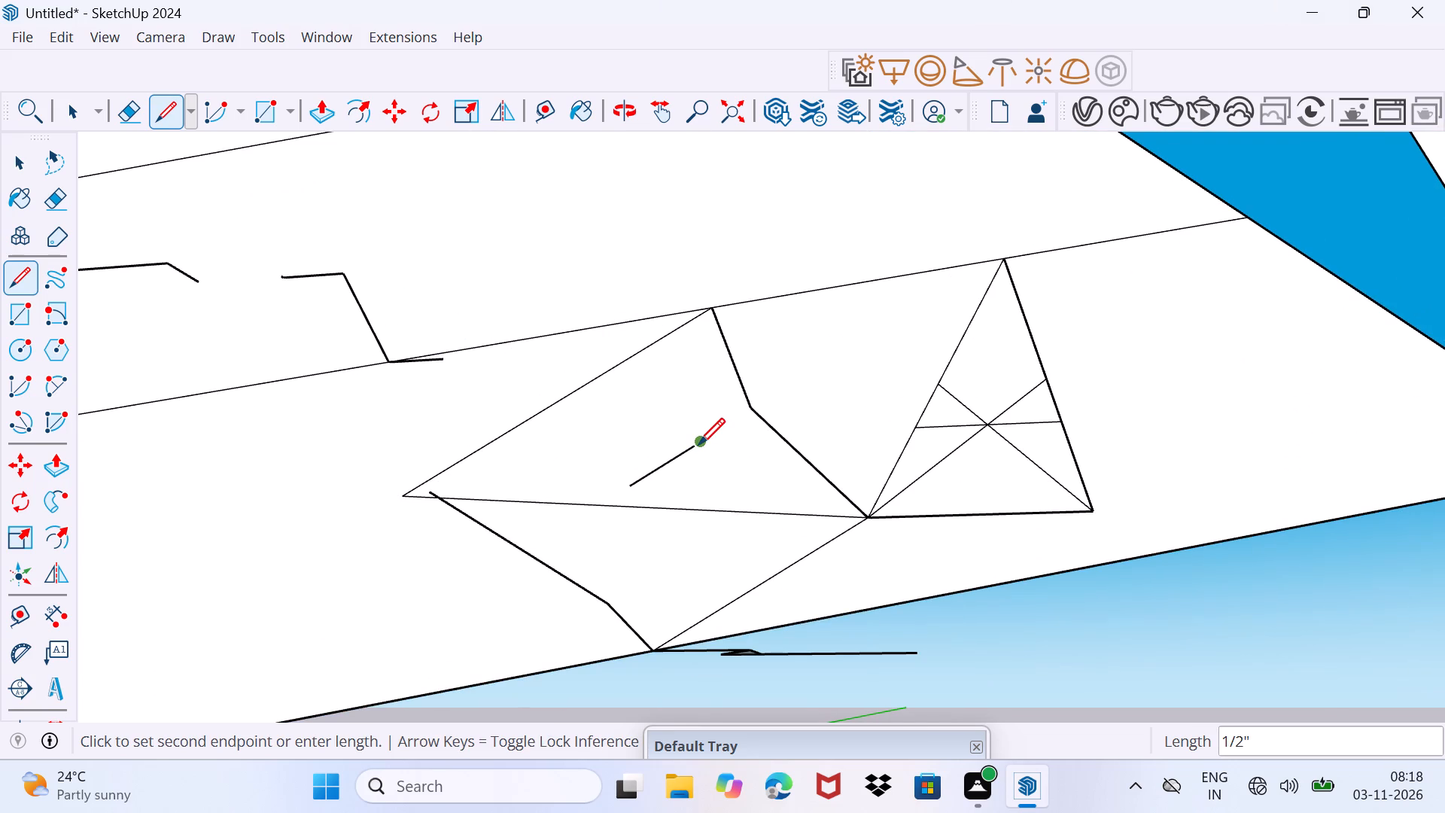
{"action": "left_click", "coordinate": [698, 444]}
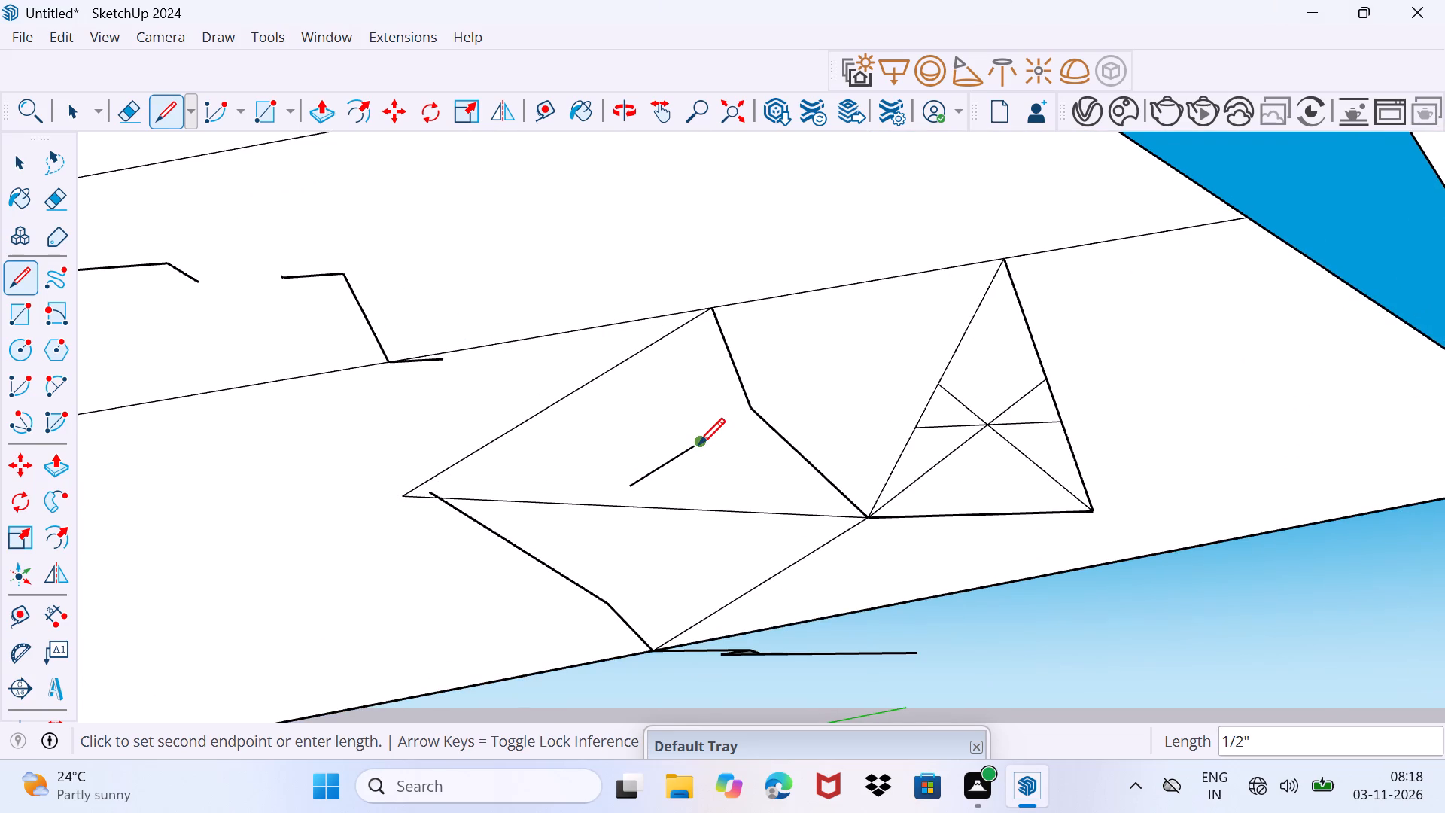
{"action": "left_click", "coordinate": [698, 444]}
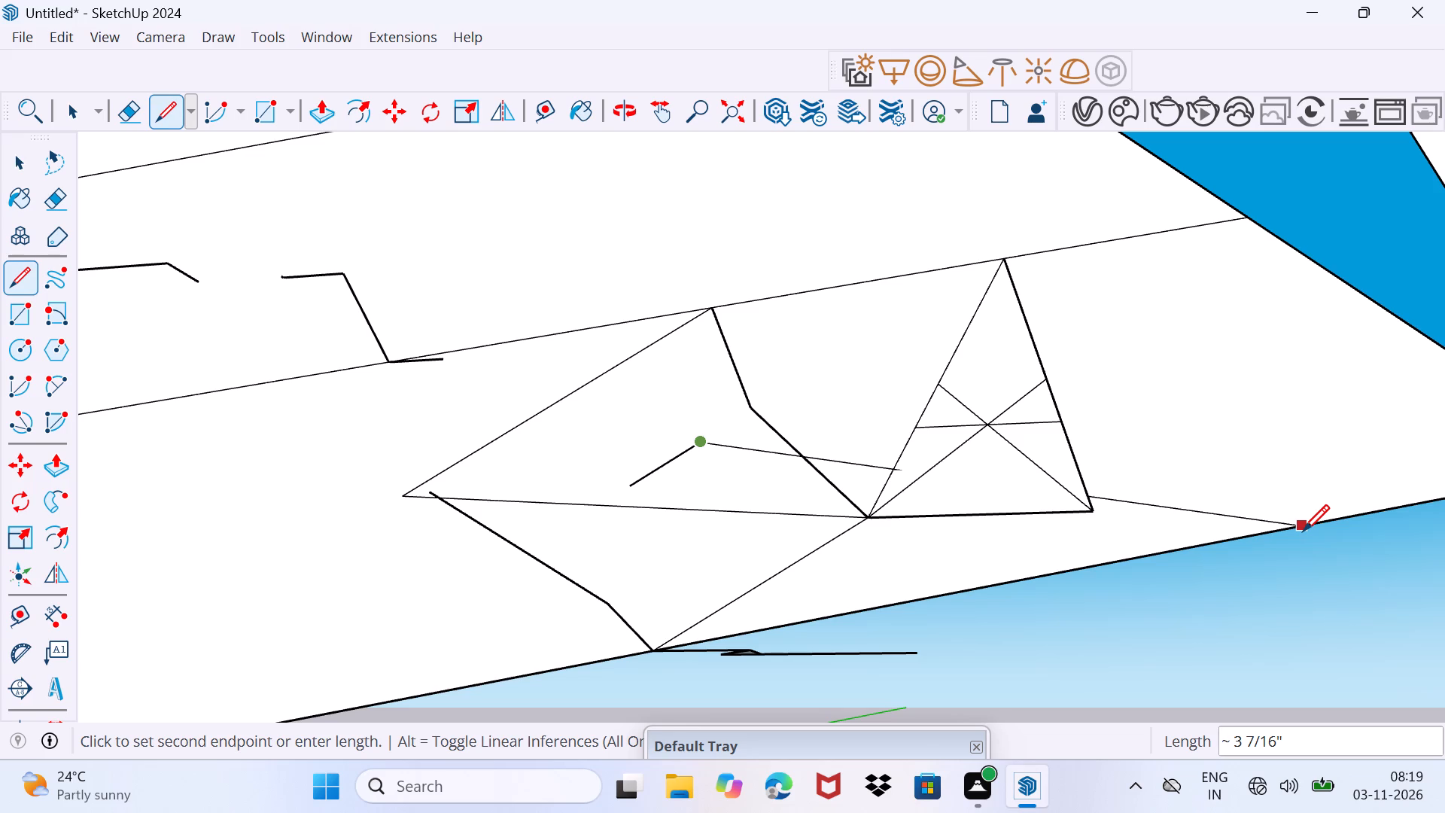
{"action": "left_click", "coordinate": [1303, 562]}
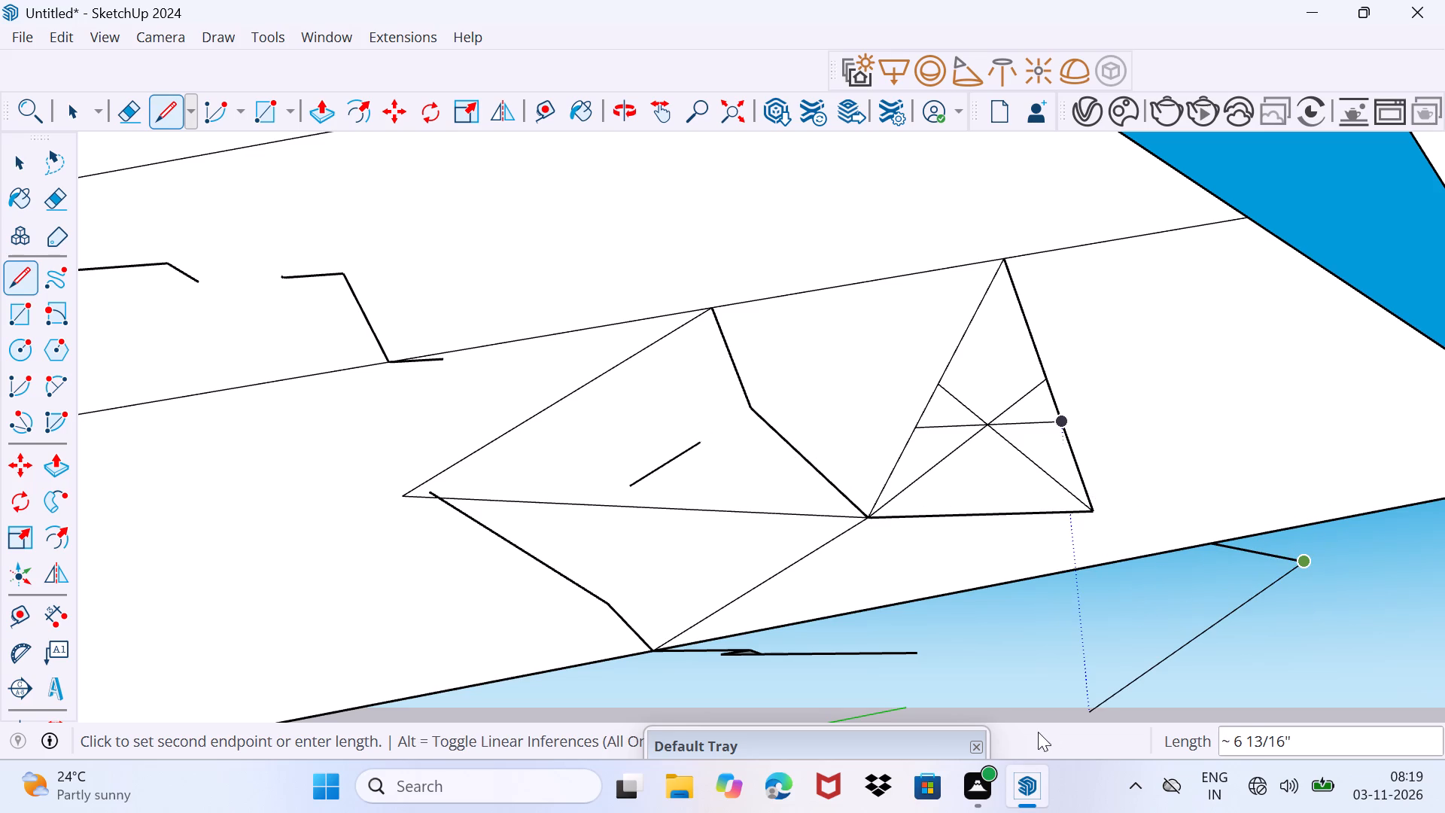
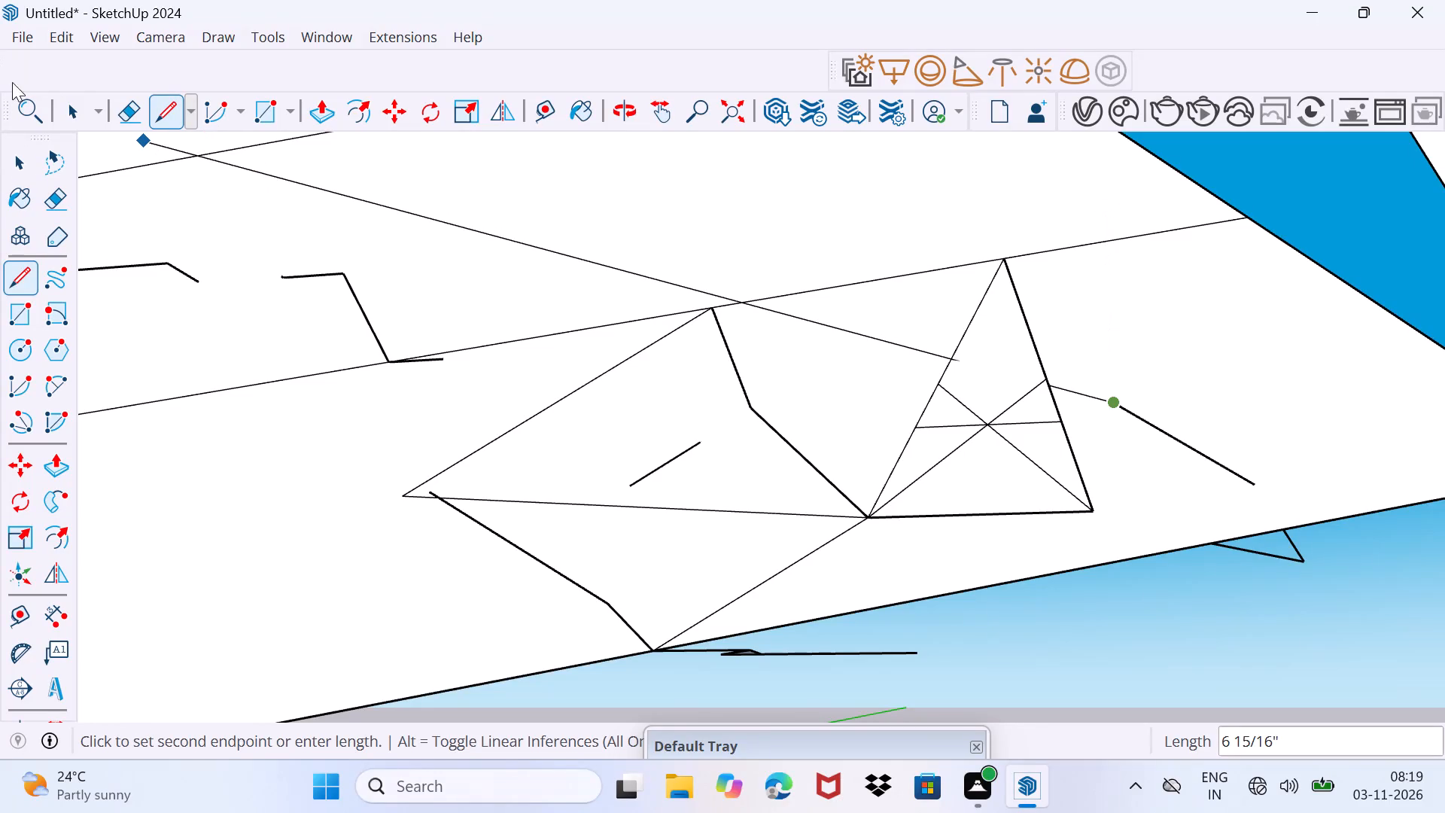
Continue the pending line about 2 11/16" across the triangle, then trace a small outline around the neighbouring shape's apex on the long edge.
{"action": "left_click", "coordinate": [695, 267]}
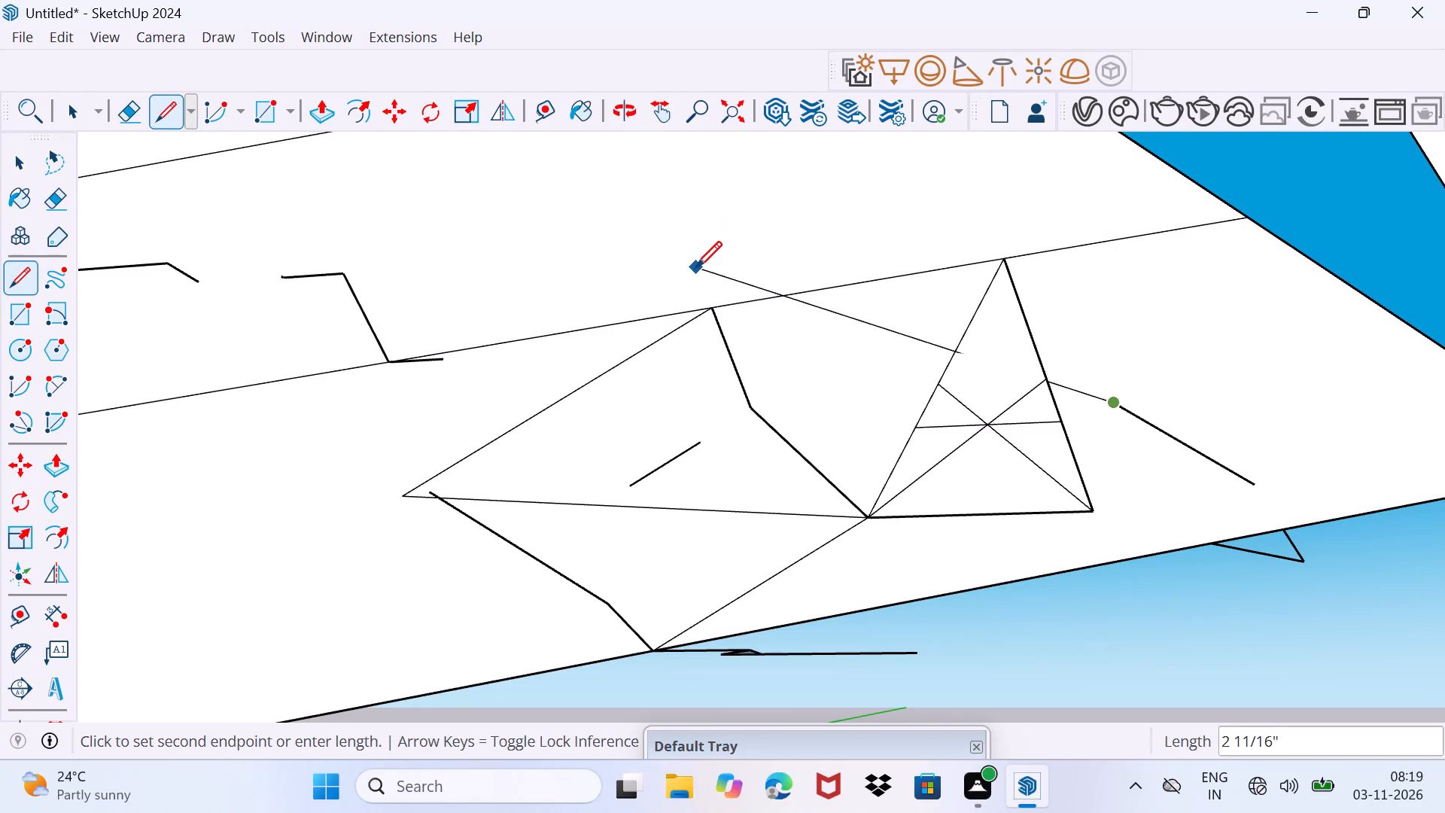
{"action": "left_click", "coordinate": [686, 344]}
{"action": "left_click", "coordinate": [712, 328]}
{"action": "left_click", "coordinate": [760, 286]}
{"action": "left_click", "coordinate": [744, 306]}
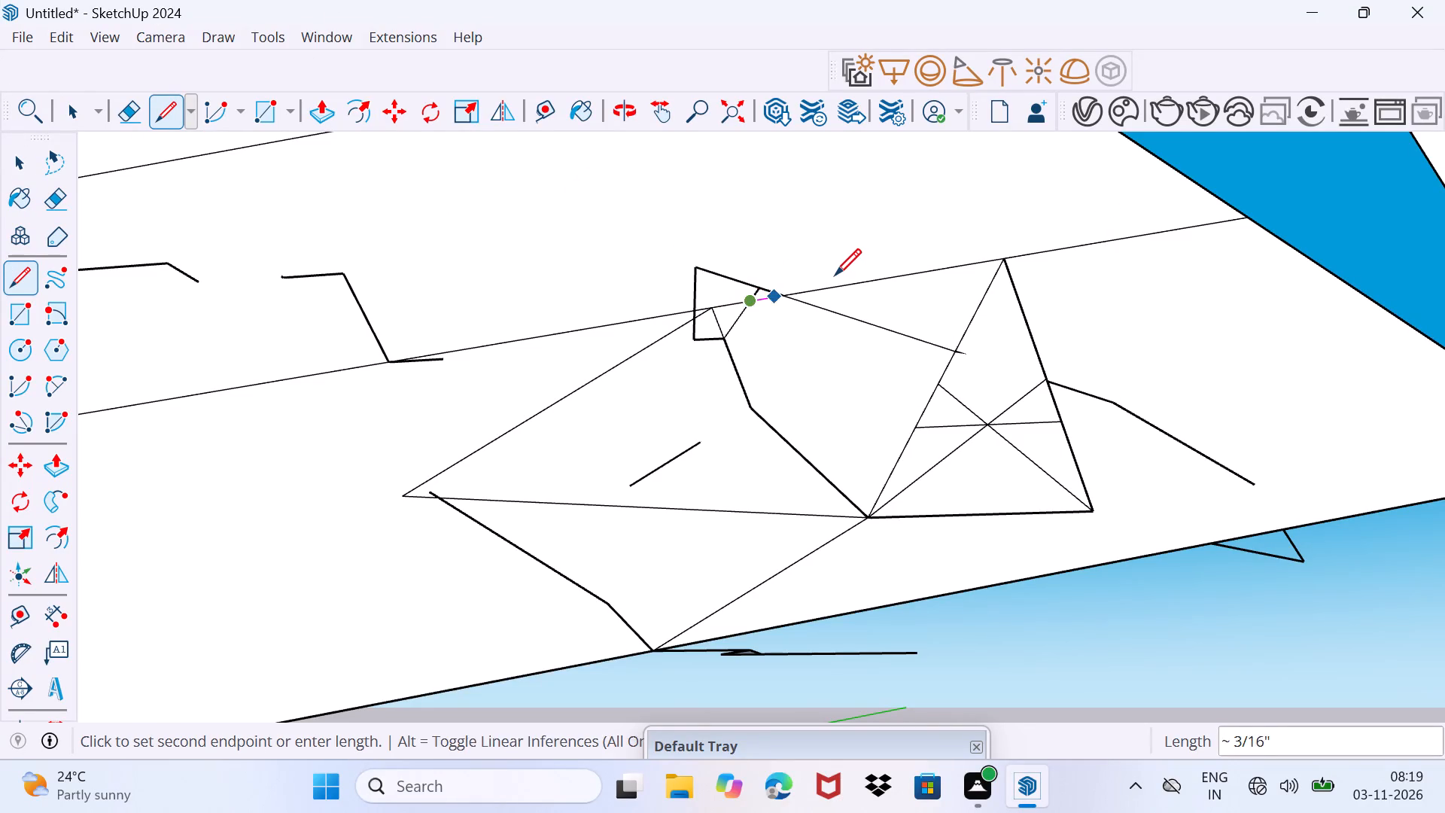
Draw a short bent line just above the long edge between the small outline and the triangle's apex, ending with a segment about 1/8" long.
{"action": "left_click", "coordinate": [836, 274]}
{"action": "left_click", "coordinate": [805, 290]}
{"action": "left_click", "coordinate": [817, 279]}
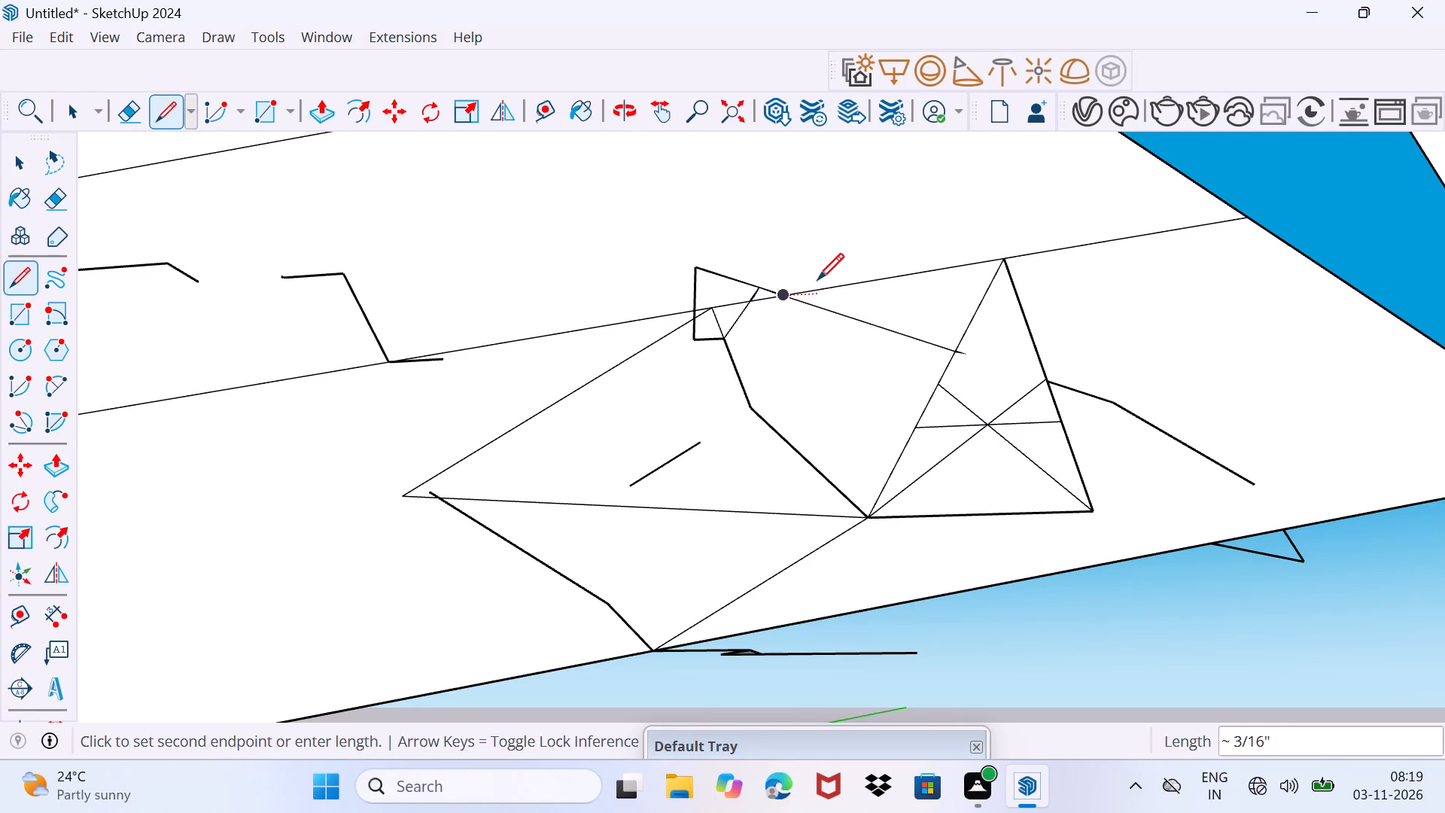
{"action": "left_click", "coordinate": [817, 279]}
{"action": "left_click", "coordinate": [817, 279]}
{"action": "left_click", "coordinate": [822, 275]}
{"action": "left_click", "coordinate": [818, 280]}
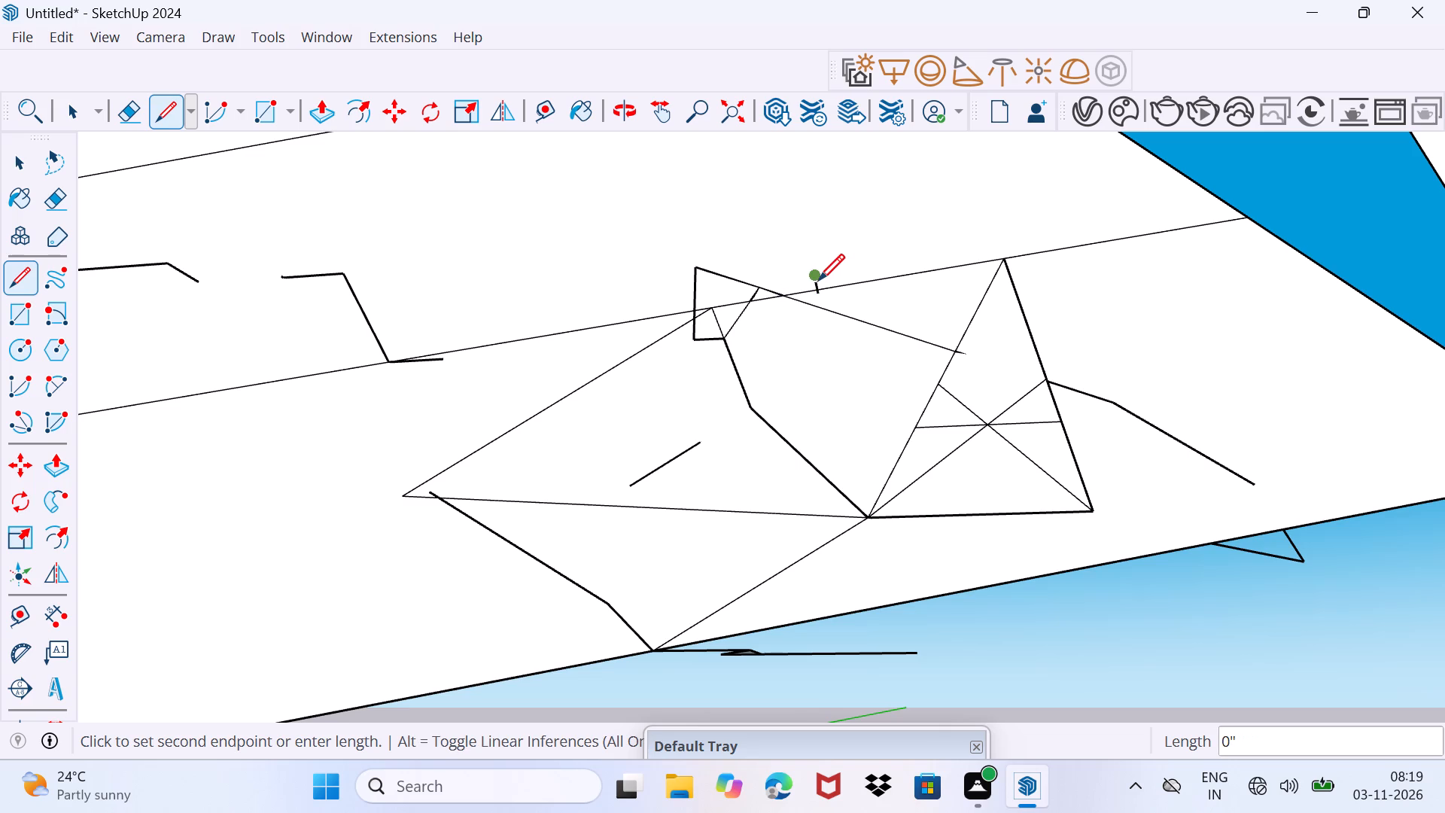
{"action": "left_click", "coordinate": [829, 277]}
{"action": "left_click", "coordinate": [829, 277]}
{"action": "left_click", "coordinate": [848, 269]}
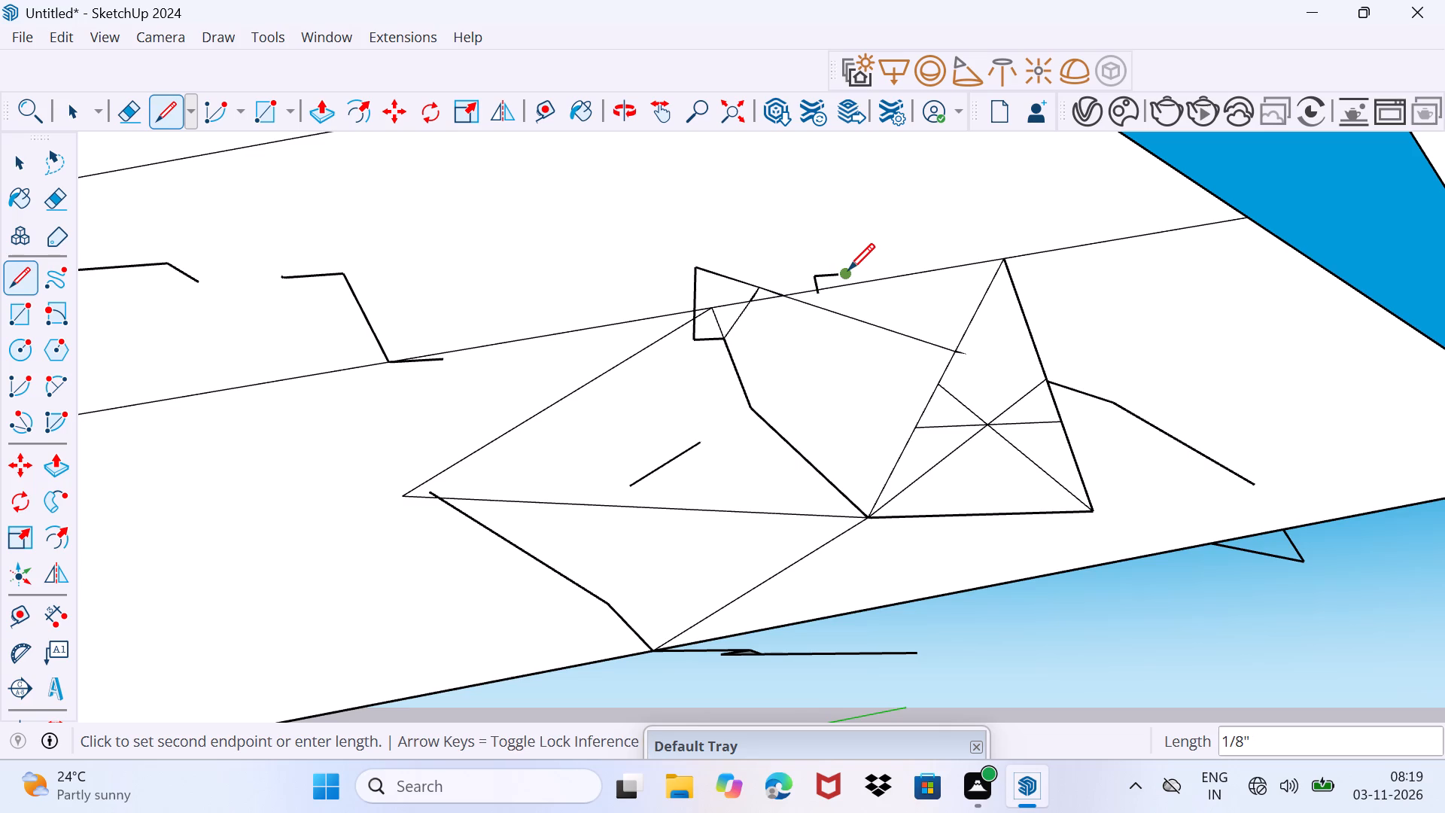
{"action": "left_click", "coordinate": [848, 269]}
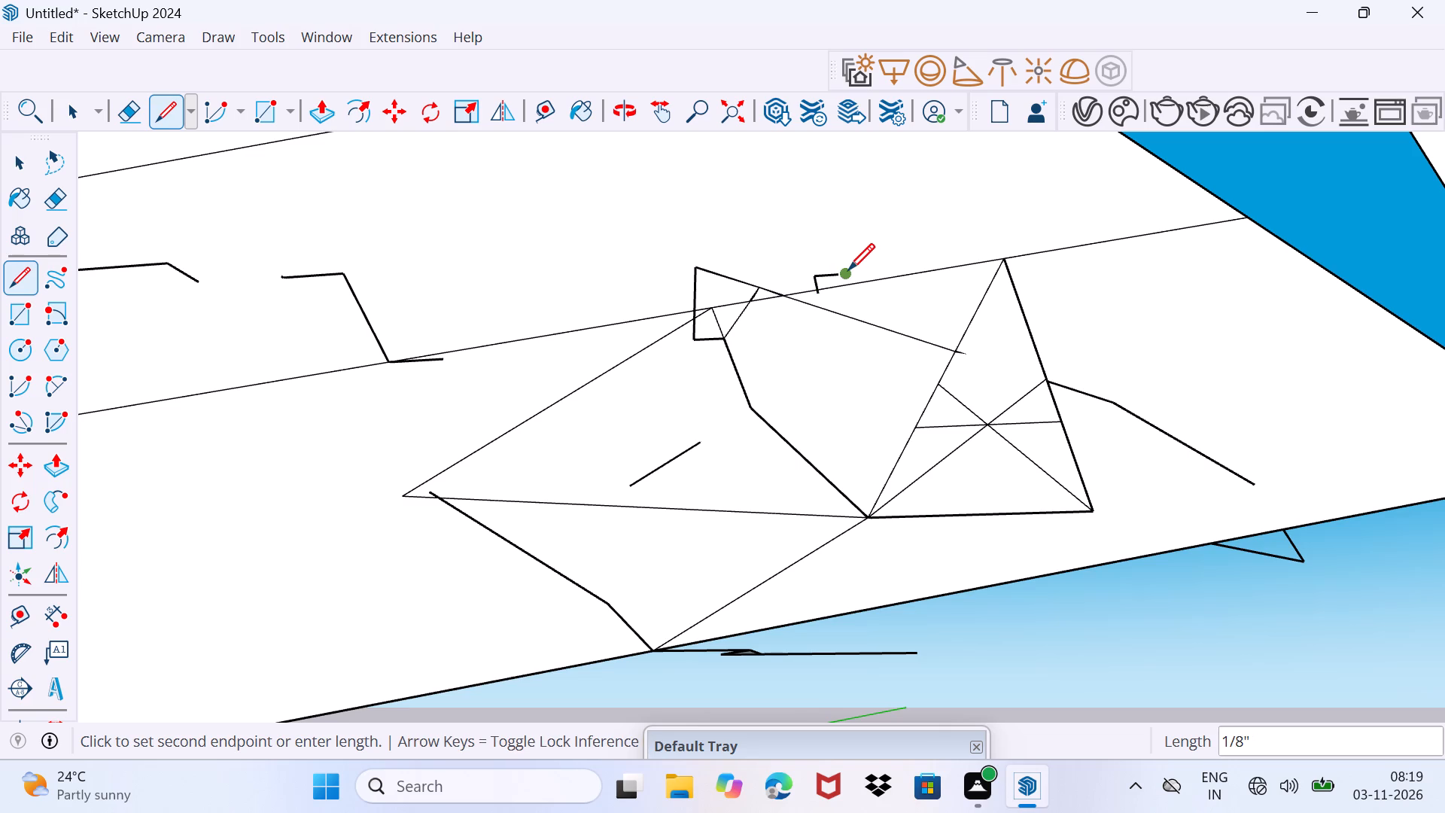
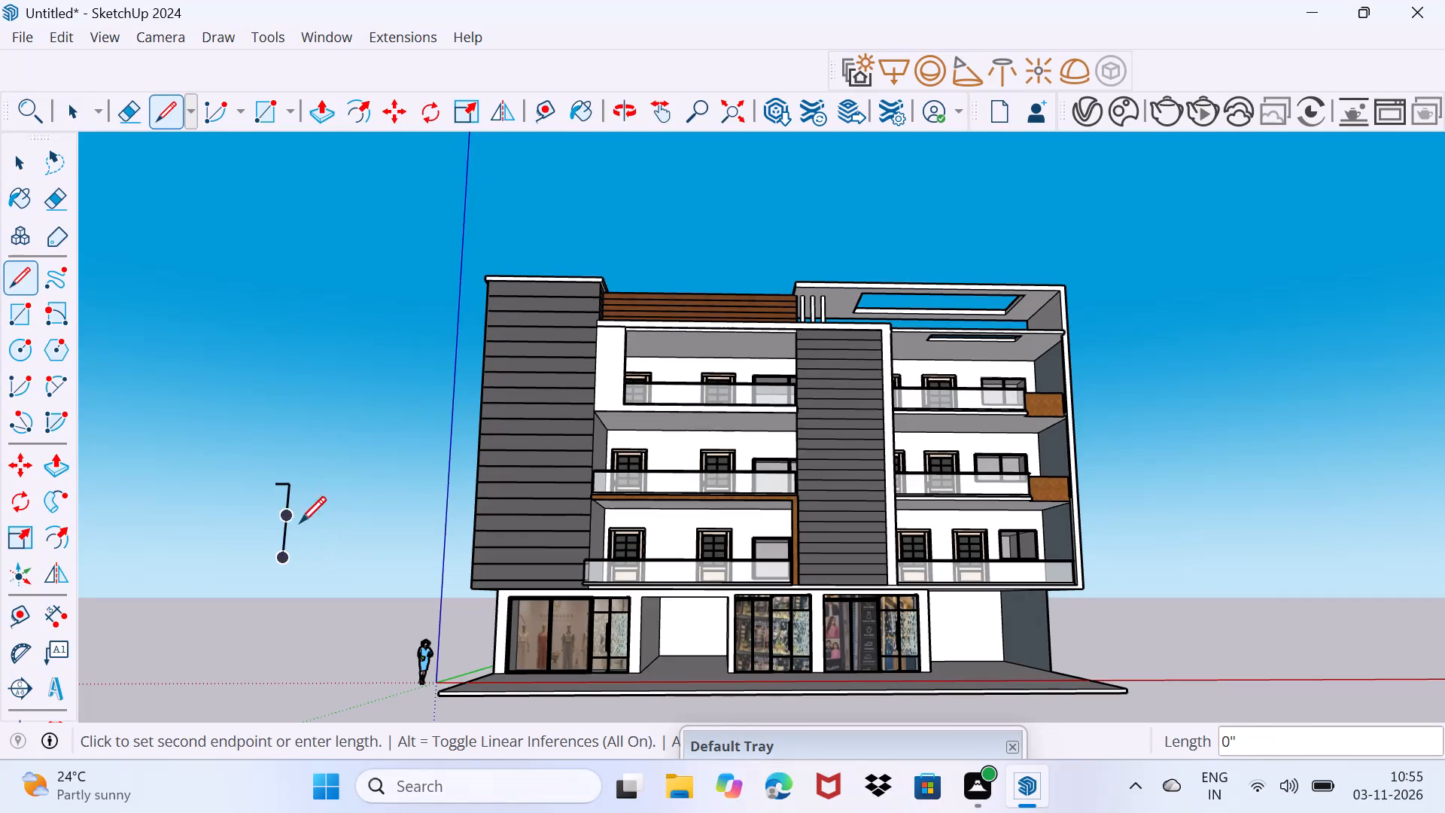
Stop drawing and undo the stray line segments in the empty space beside the building.
{"action": "left_click", "coordinate": [284, 508]}
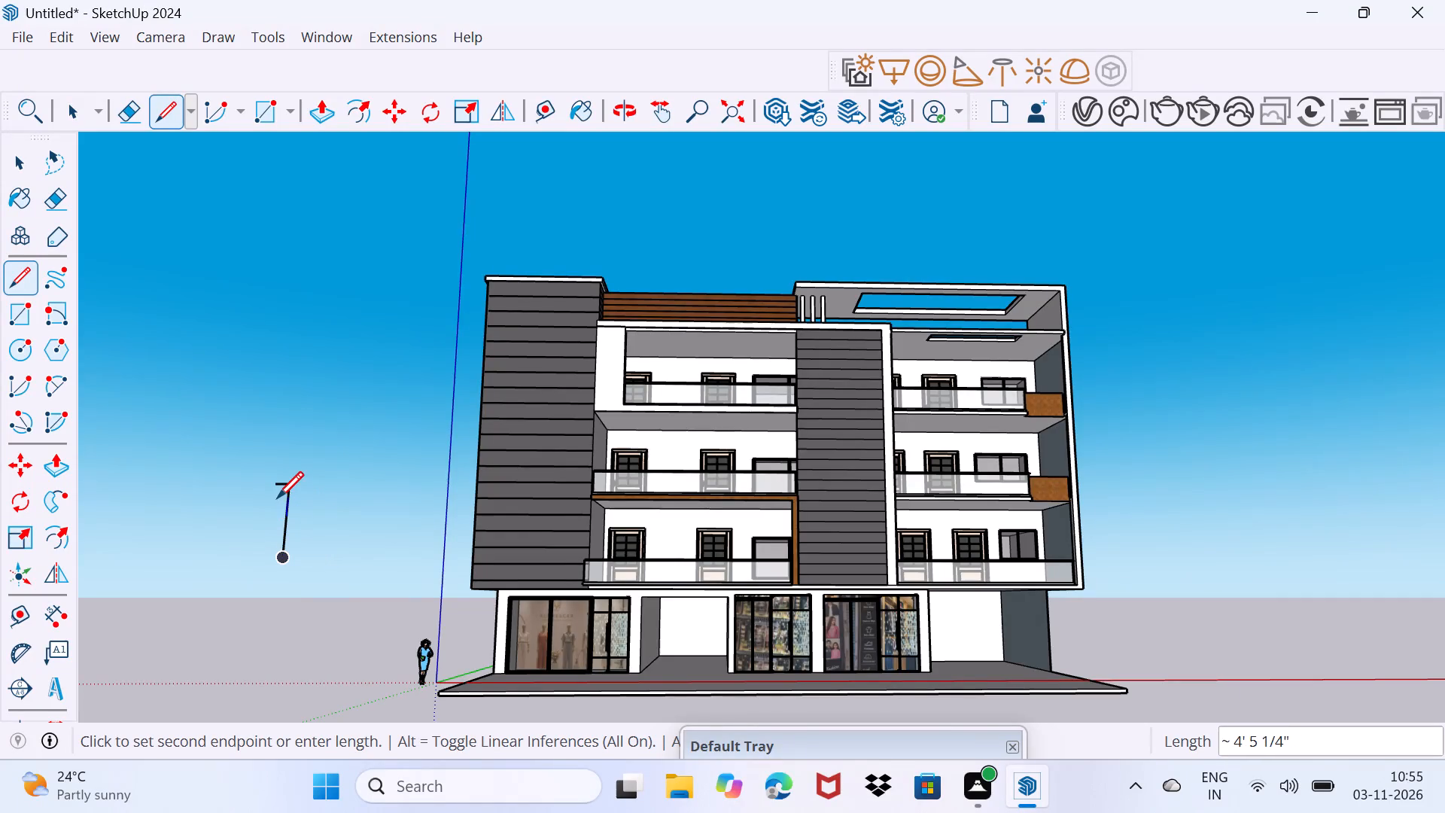
{"action": "scroll", "coordinate": [275, 489], "scroll_direction": "up", "scroll_amount": 5}
{"action": "scroll", "coordinate": [340, 498], "scroll_direction": "down", "scroll_amount": 6}
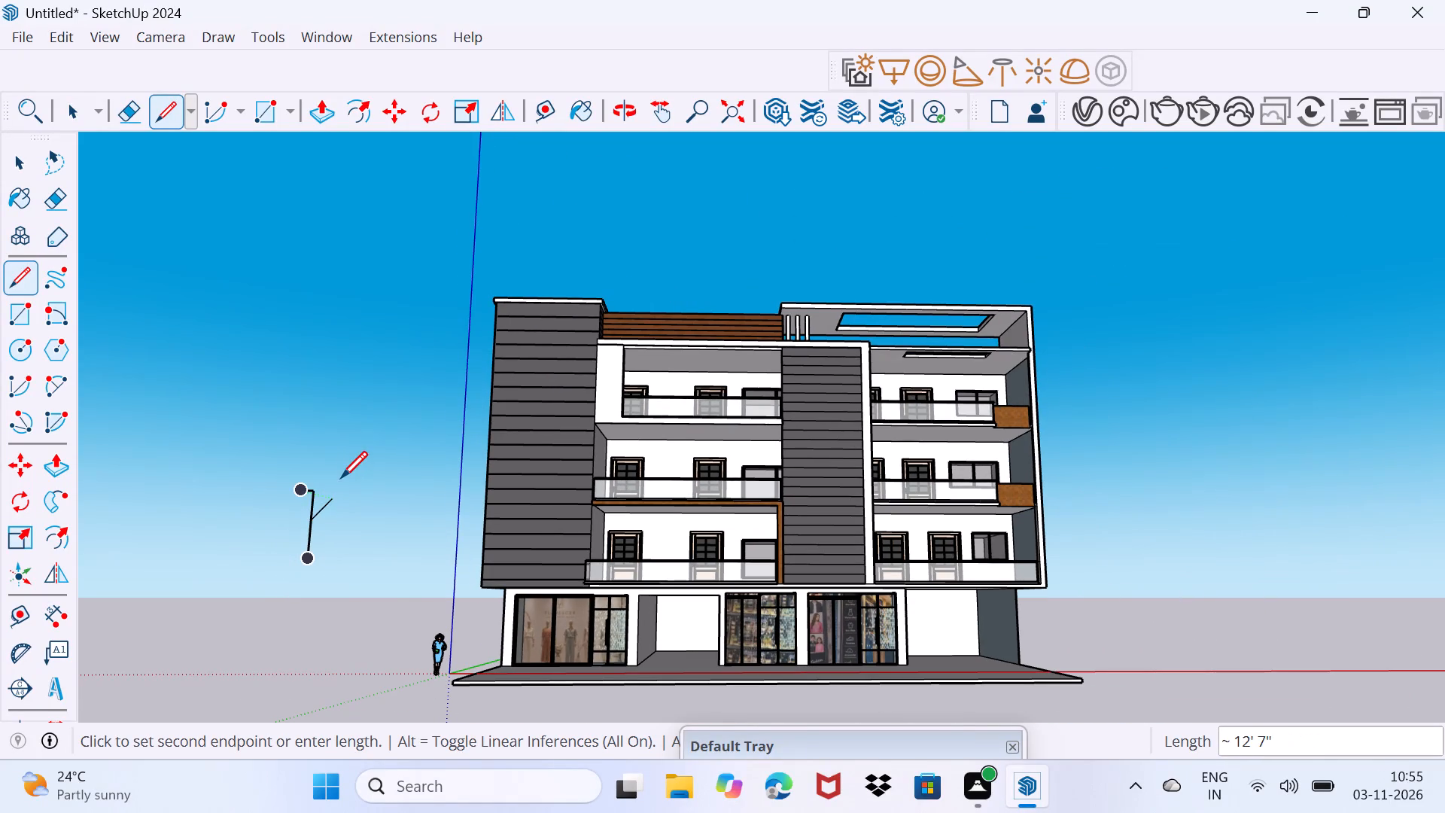
{"action": "key", "text": "space"}
{"action": "key", "text": "ctrl+z"}
{"action": "key", "text": "ctrl+z"}
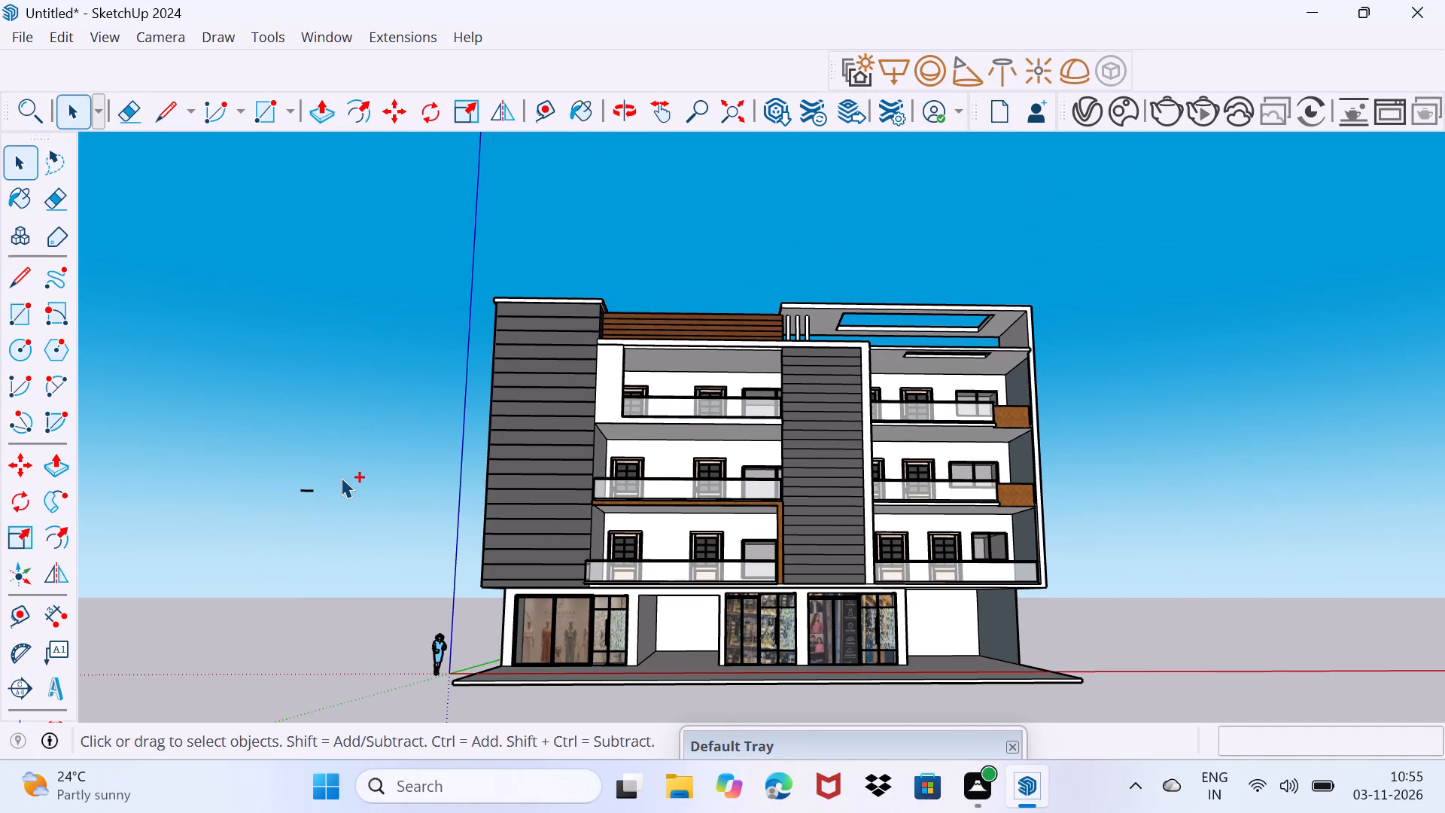
{"action": "key", "text": "ctrl+z"}
Save the building model.
{"action": "scroll", "coordinate": [353, 503], "scroll_direction": "up", "scroll_amount": 2}
{"action": "middle_click_drag", "start_coordinate": [346, 515], "coordinate": [367, 618]}
{"action": "key", "text": "ctrl+s"}
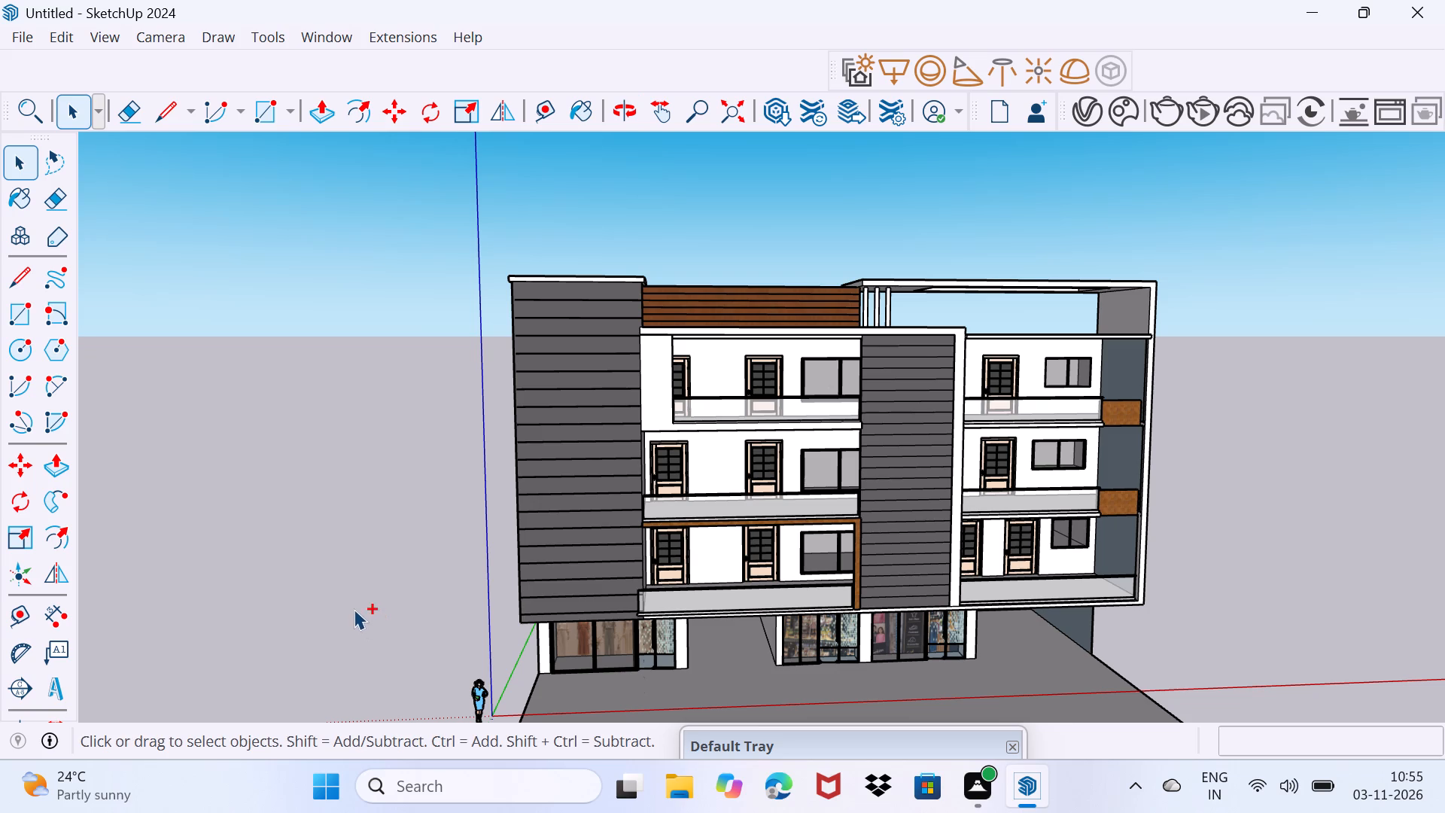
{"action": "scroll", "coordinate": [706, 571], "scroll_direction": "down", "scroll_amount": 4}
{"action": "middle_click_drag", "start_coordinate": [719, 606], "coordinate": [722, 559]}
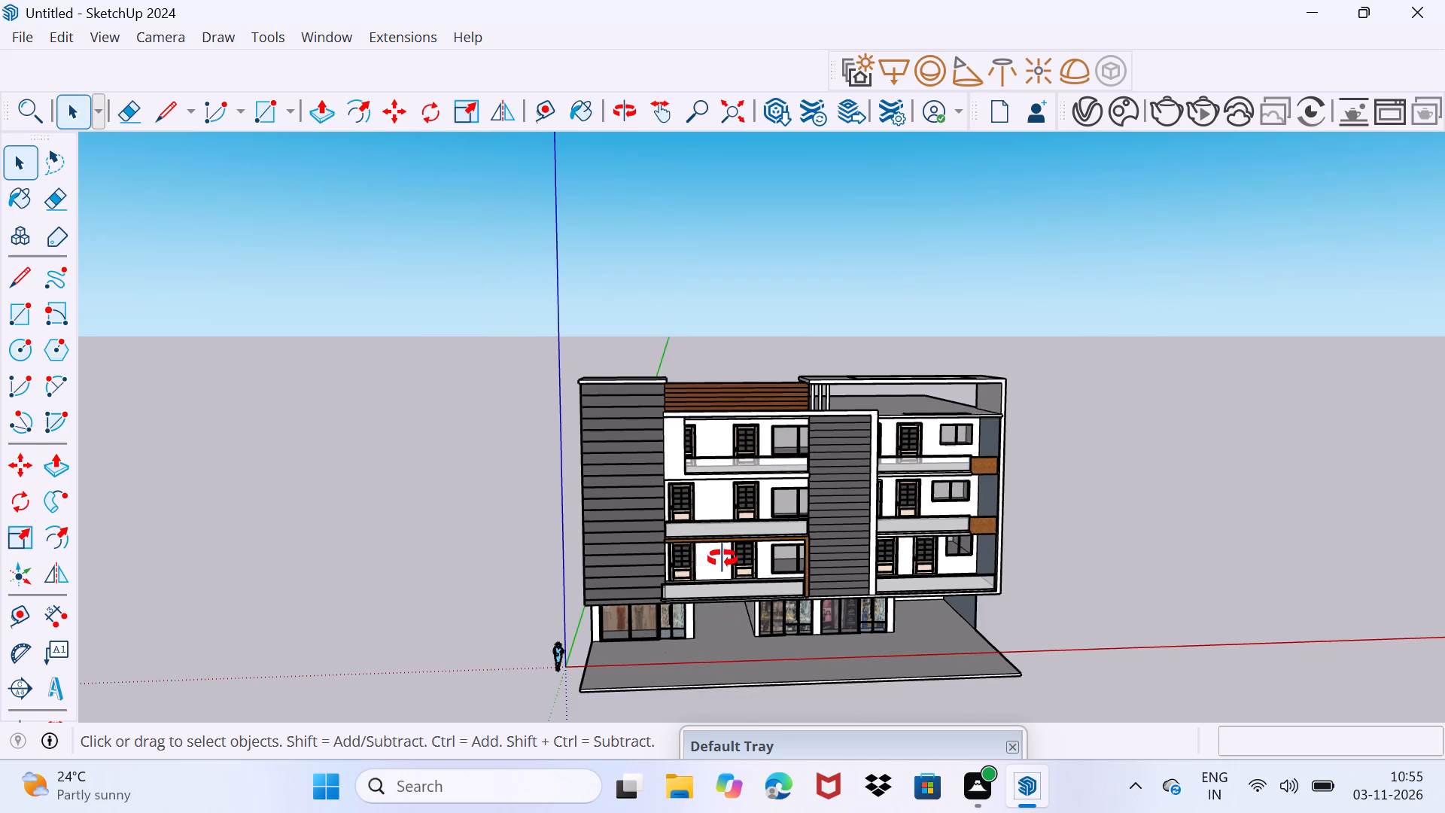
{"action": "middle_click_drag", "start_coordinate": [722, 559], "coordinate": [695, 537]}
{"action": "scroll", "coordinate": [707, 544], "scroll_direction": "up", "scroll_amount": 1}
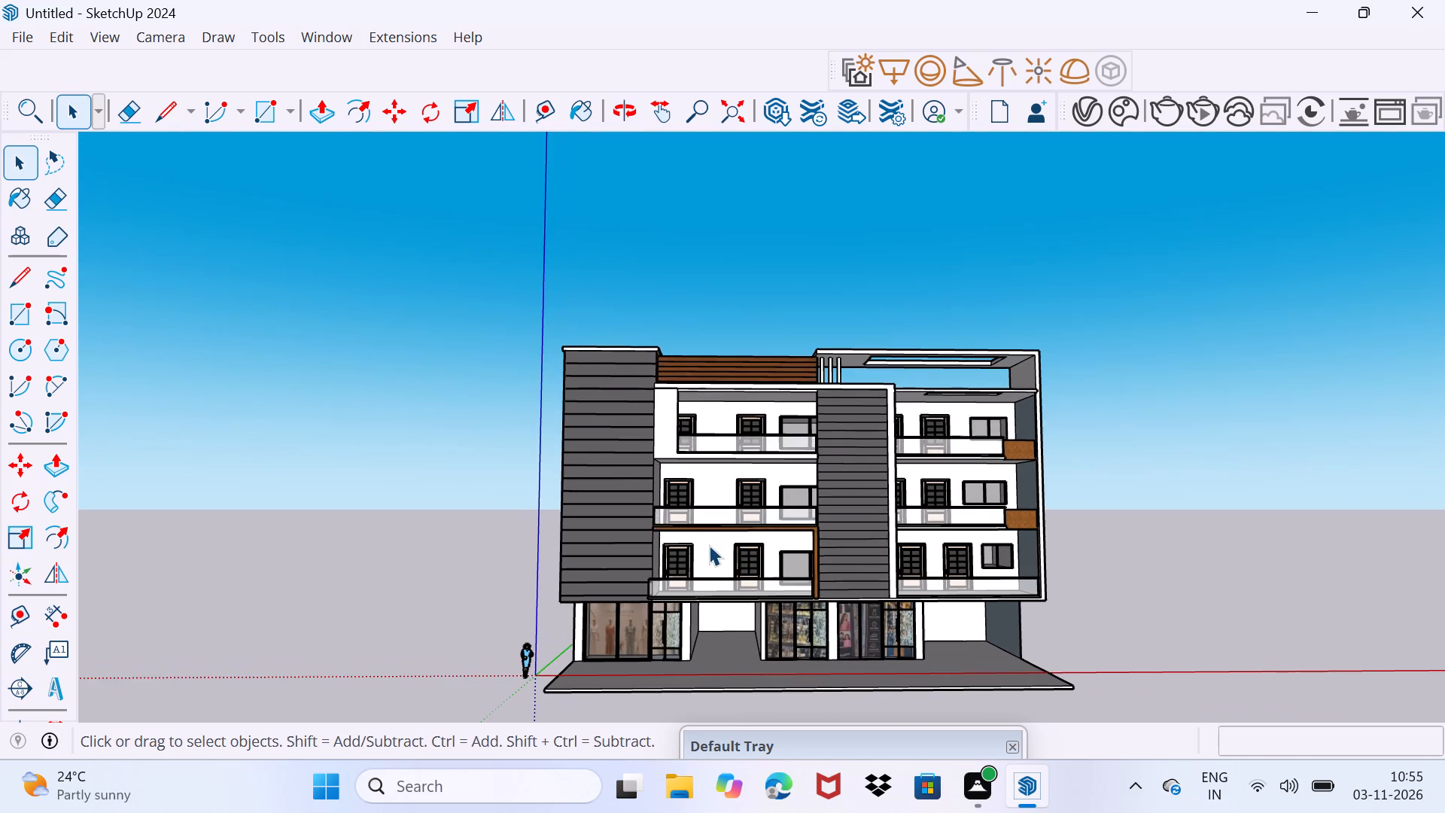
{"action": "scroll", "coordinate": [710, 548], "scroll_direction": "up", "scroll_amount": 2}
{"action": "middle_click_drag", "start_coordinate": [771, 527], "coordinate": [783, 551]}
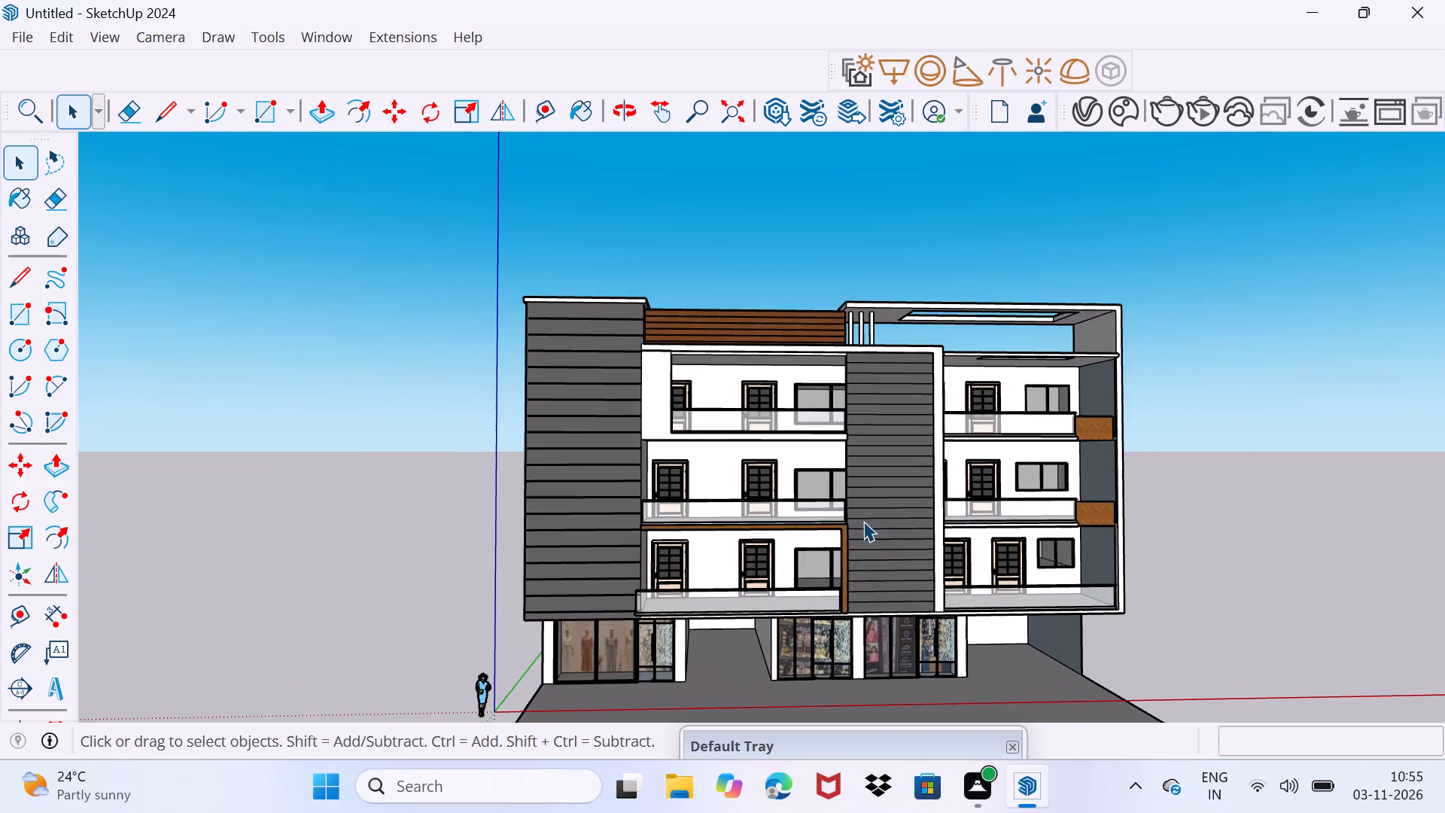